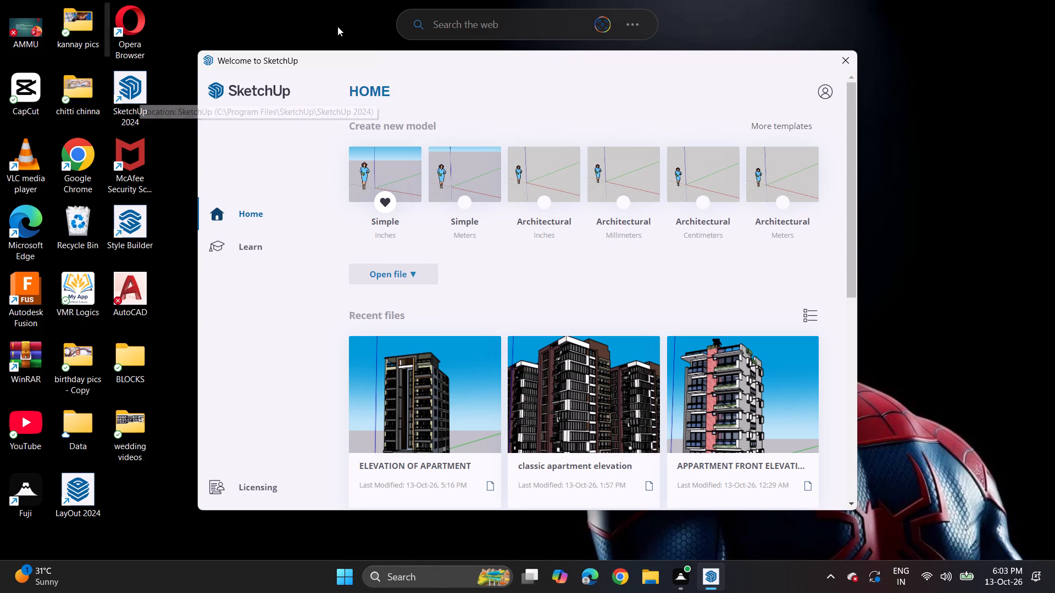
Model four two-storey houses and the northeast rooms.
Browse the recent building elevation models and the new-model templates on the SketchUp welcome screen.
{"action": "scroll", "coordinate": [581, 339], "scroll_direction": "down", "scroll_amount": 3}
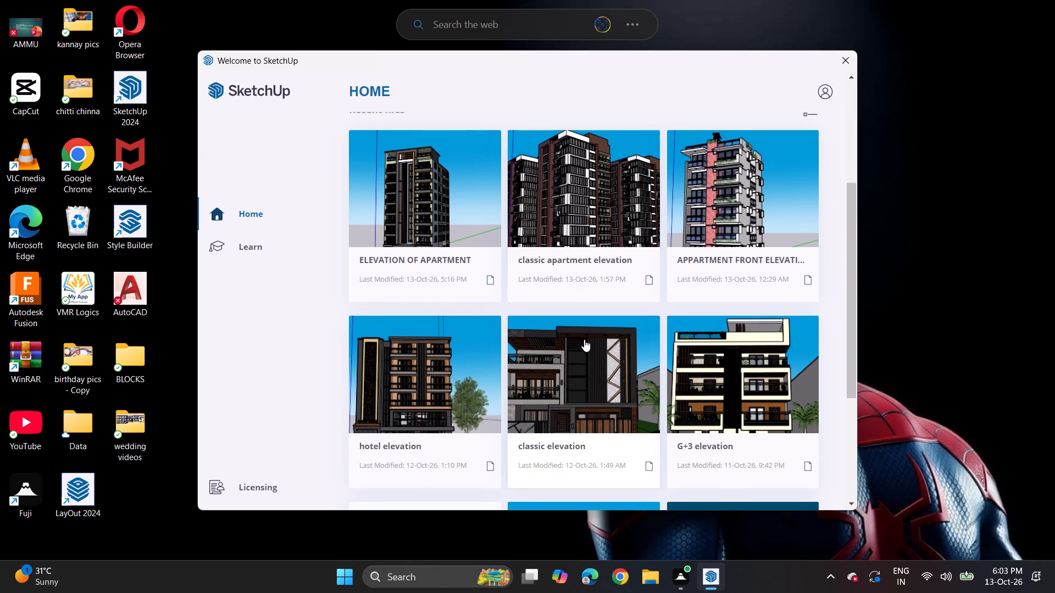
{"action": "scroll", "coordinate": [584, 339], "scroll_direction": "down", "scroll_amount": 8}
{"action": "scroll", "coordinate": [584, 335], "scroll_direction": "up", "scroll_amount": 7}
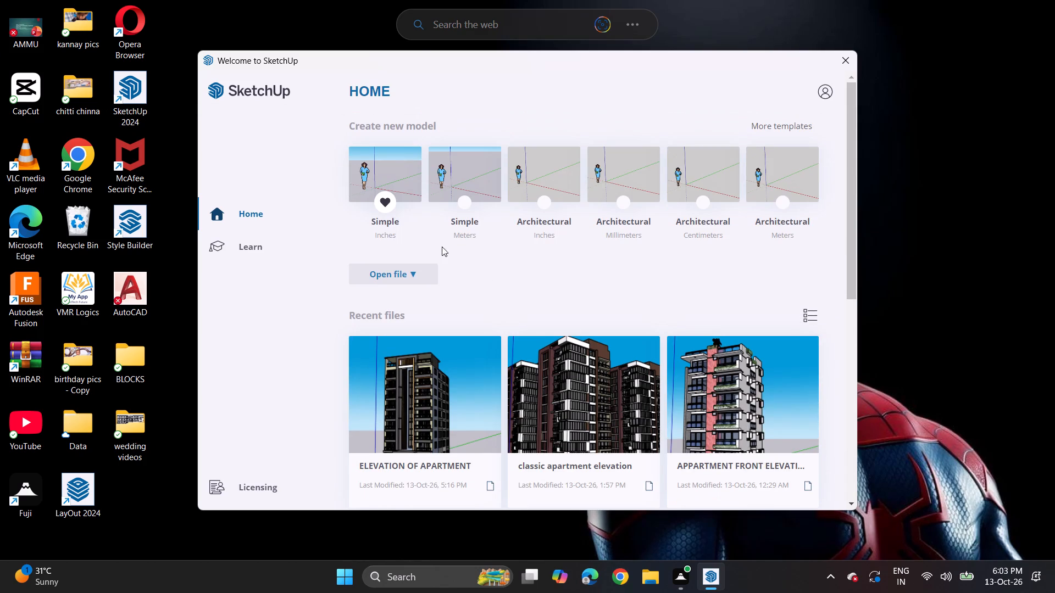
{"action": "scroll", "coordinate": [528, 325], "scroll_direction": "down", "scroll_amount": 7}
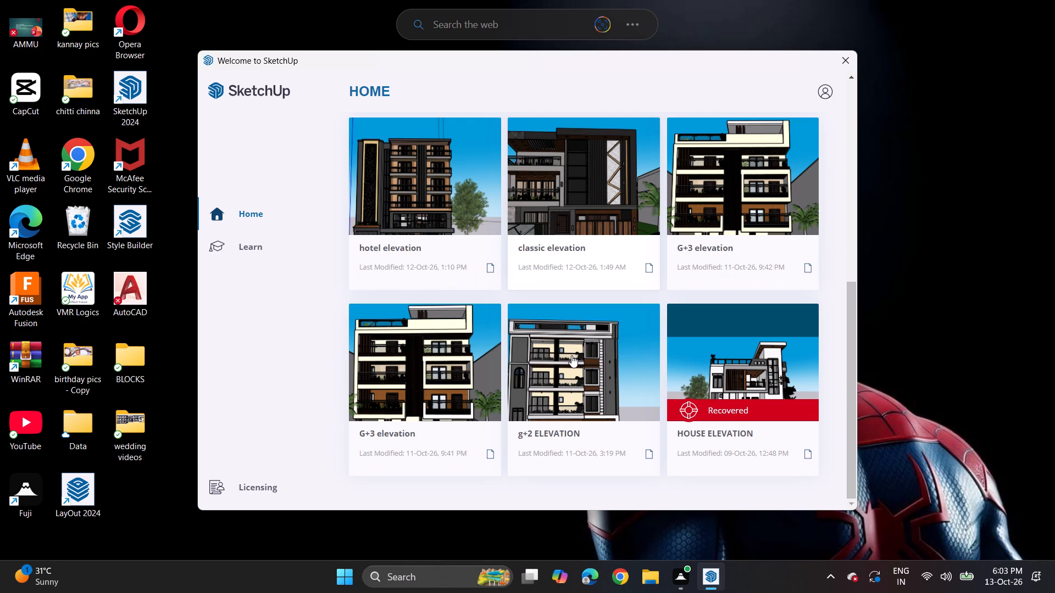
{"action": "scroll", "coordinate": [571, 355], "scroll_direction": "down", "scroll_amount": 7}
{"action": "scroll", "coordinate": [570, 400], "scroll_direction": "up", "scroll_amount": 6}
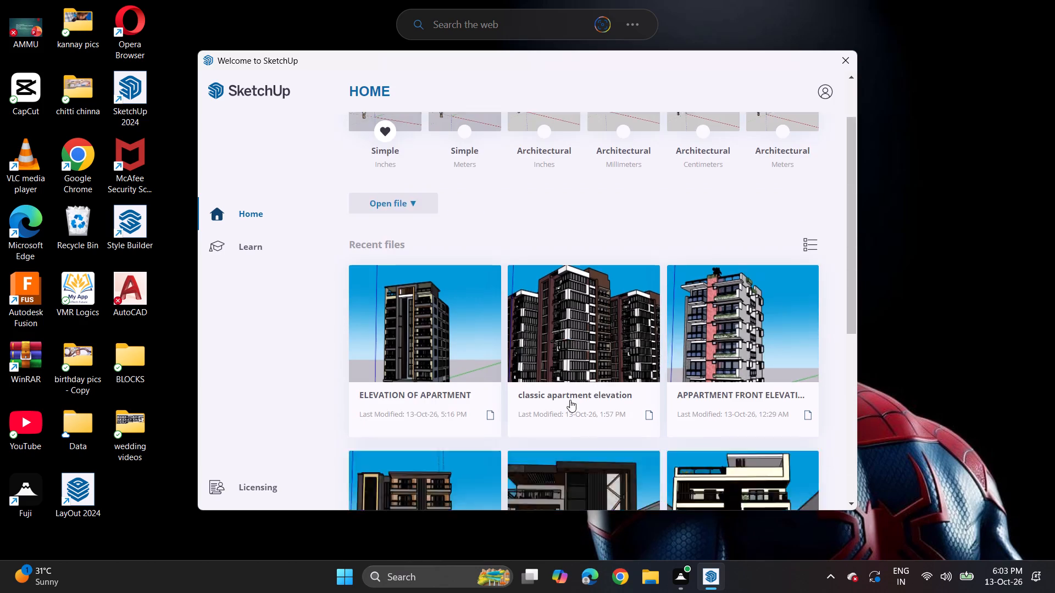
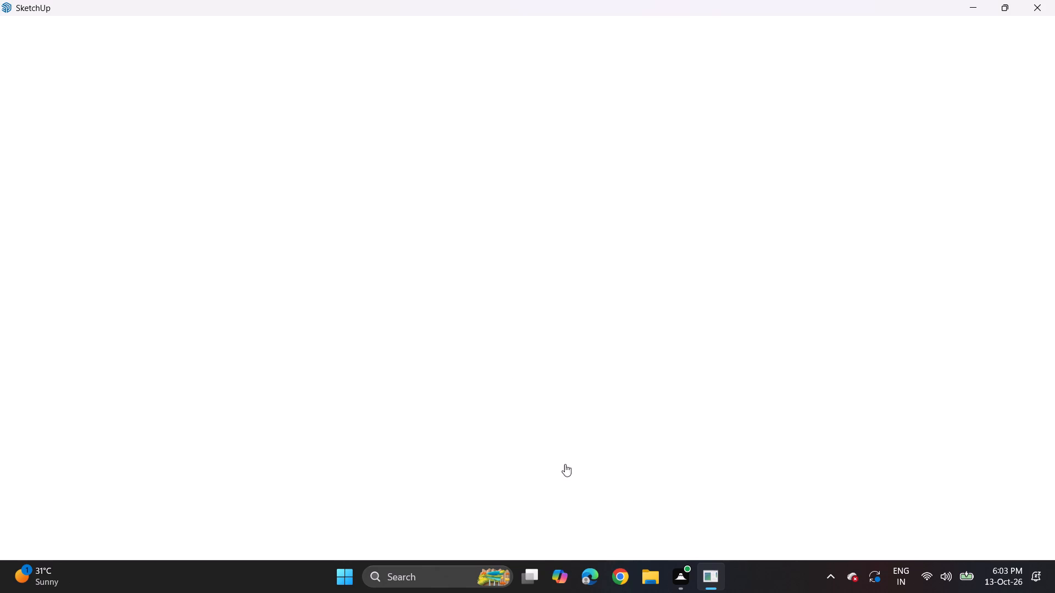
Force the unresponsive SketchUp application to close instead of waiting for it to respond.
{"action": "left_click", "coordinate": [1035, 12]}
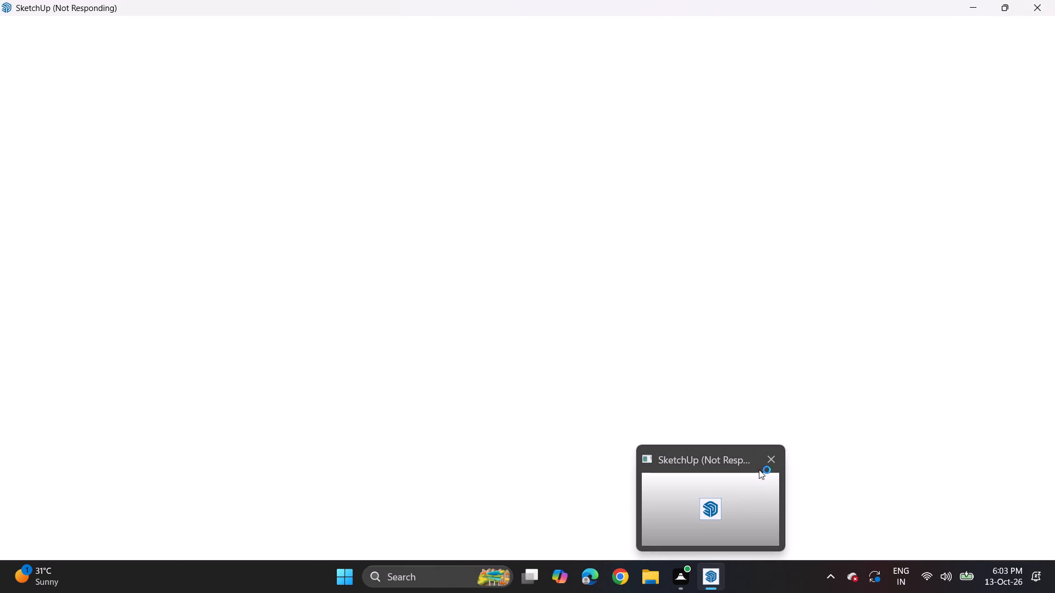
{"action": "left_click", "coordinate": [766, 459]}
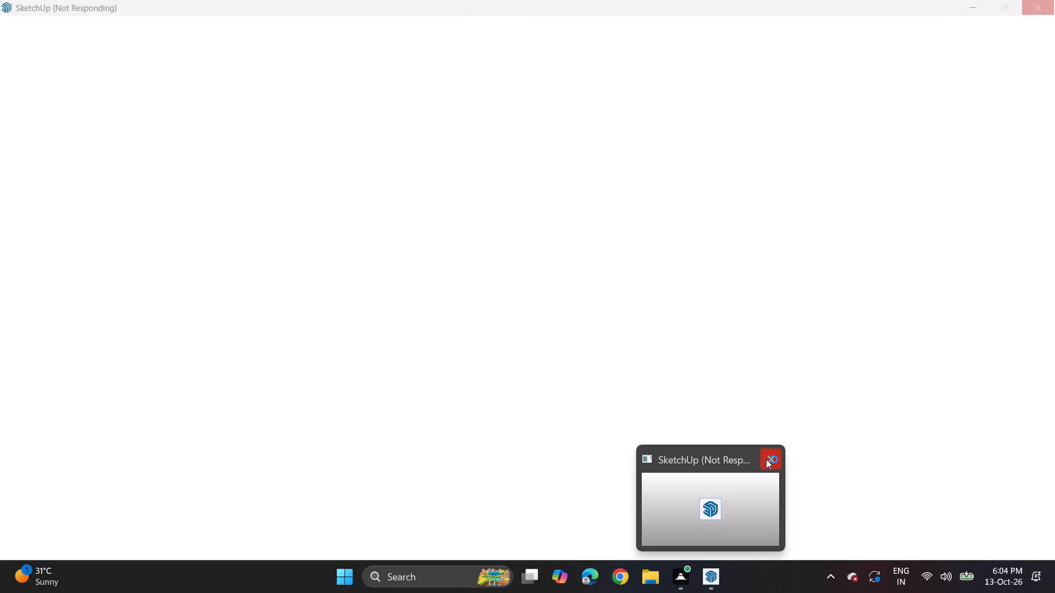
{"action": "left_click", "coordinate": [772, 455]}
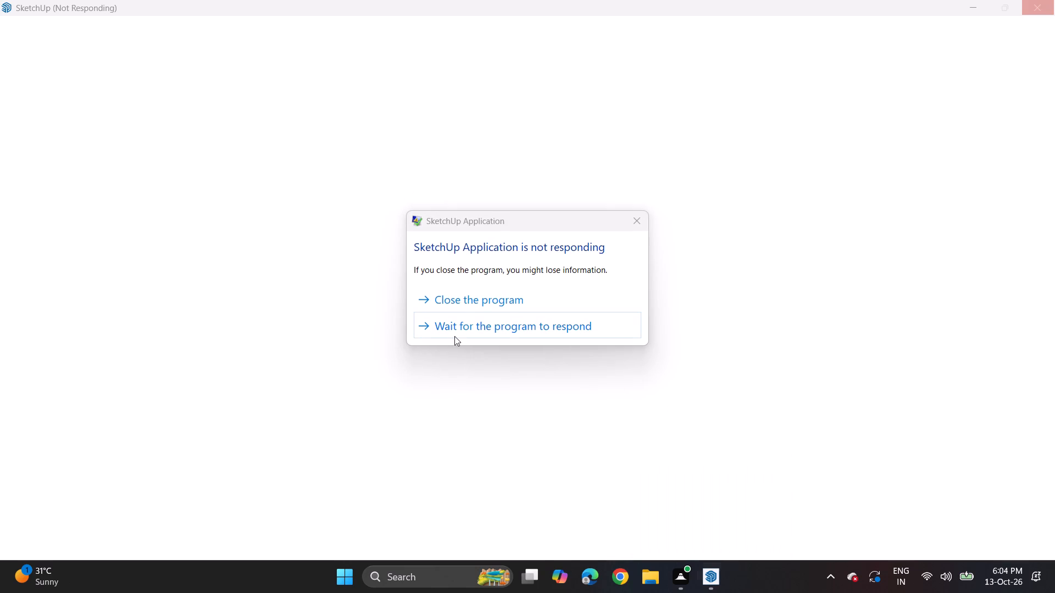
{"action": "left_click", "coordinate": [467, 306]}
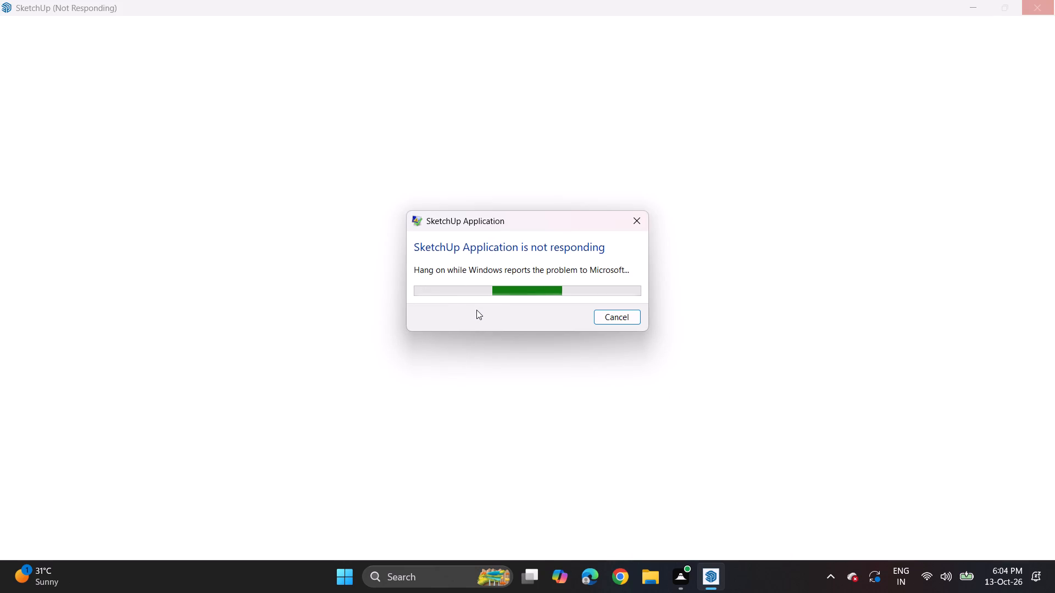
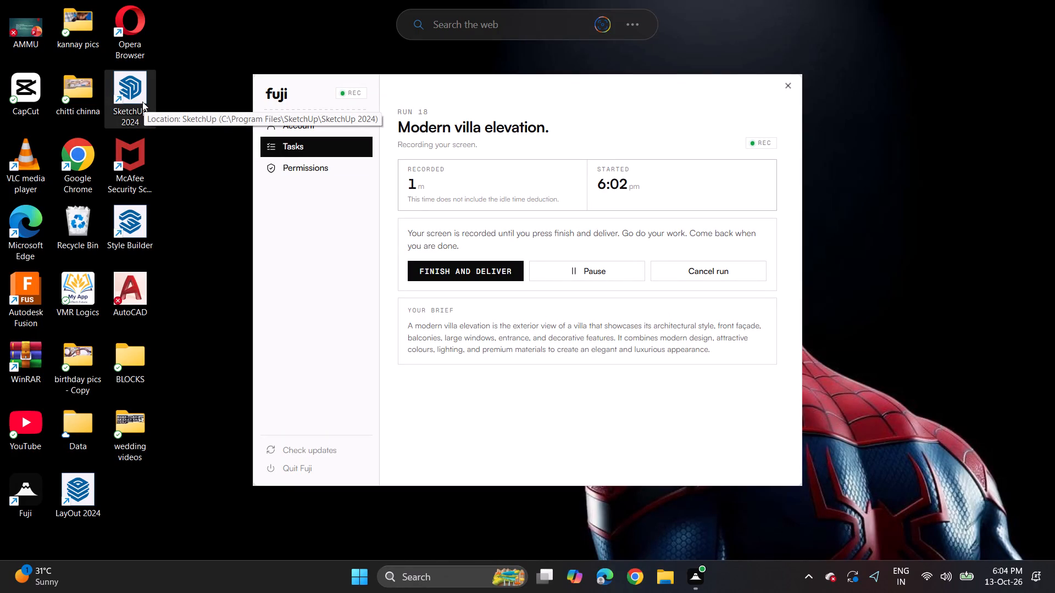
Launch SketchUp 2024 again from the desktop and bring up its welcome window.
{"action": "double_click", "coordinate": [142, 102]}
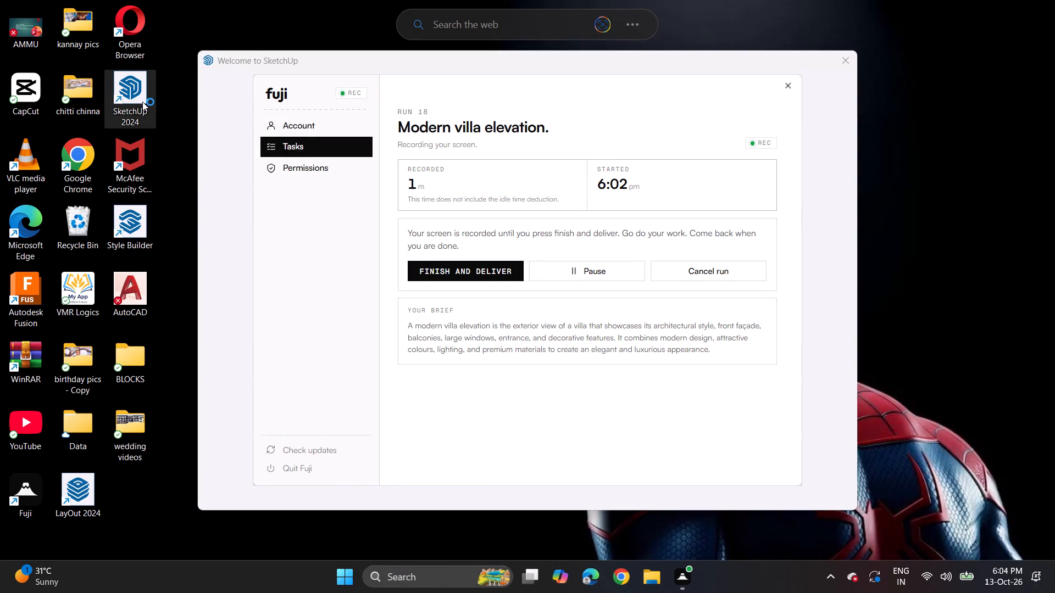
{"action": "left_click", "coordinate": [231, 125]}
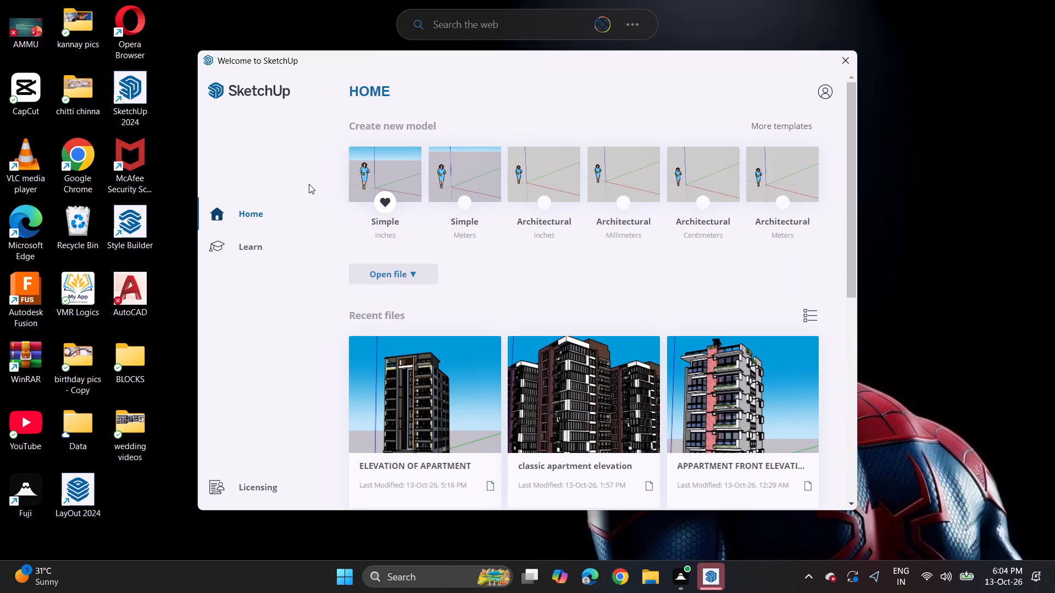
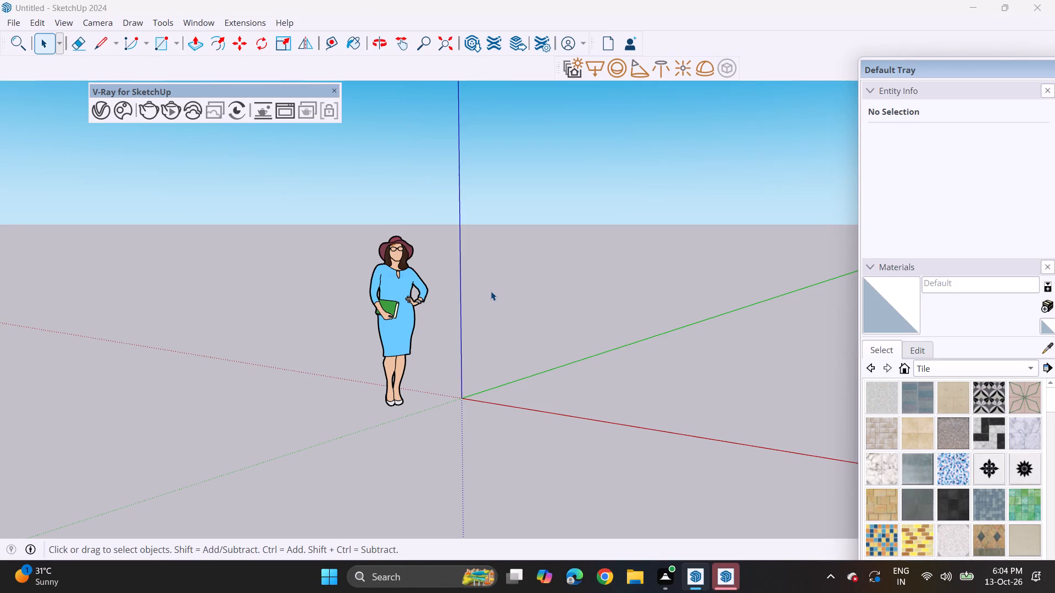
Draw a rectangle of about 721 sq ft on the ground plane, next to the origin.
{"action": "middle_click_drag", "start_coordinate": [334, 379], "coordinate": [455, 395]}
{"action": "middle_click_drag", "start_coordinate": [481, 374], "coordinate": [259, 455], "text": "shift"}
{"action": "middle_click_drag", "start_coordinate": [309, 439], "coordinate": [551, 403]}
{"action": "middle_click_drag", "start_coordinate": [534, 396], "coordinate": [302, 416]}
{"action": "middle_click_drag", "start_coordinate": [440, 404], "coordinate": [414, 411]}
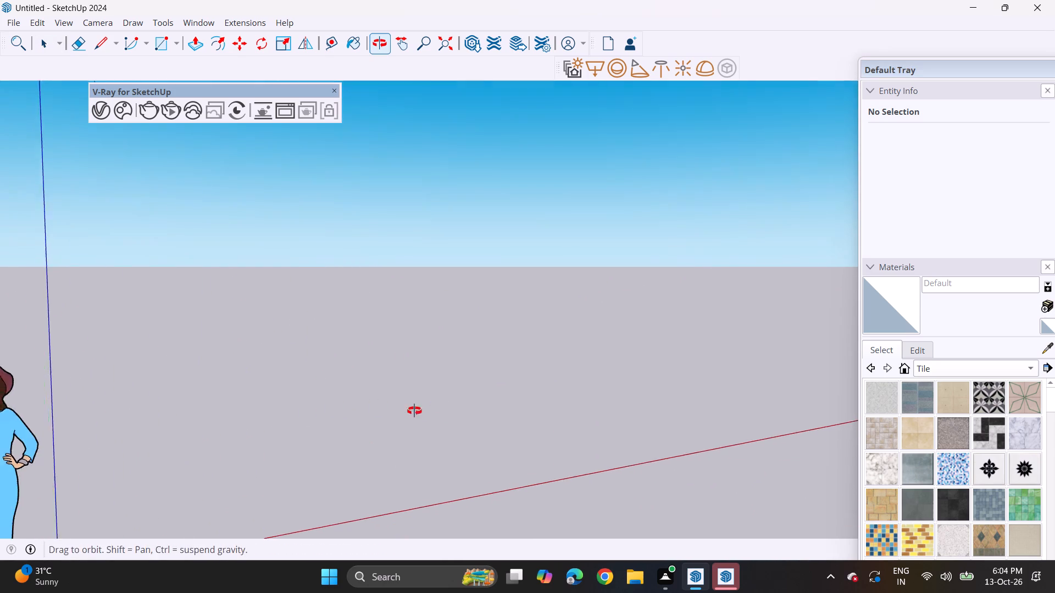
{"action": "middle_click_drag", "start_coordinate": [414, 411], "coordinate": [314, 421]}
{"action": "middle_click_drag", "start_coordinate": [400, 396], "coordinate": [352, 406], "text": "shift"}
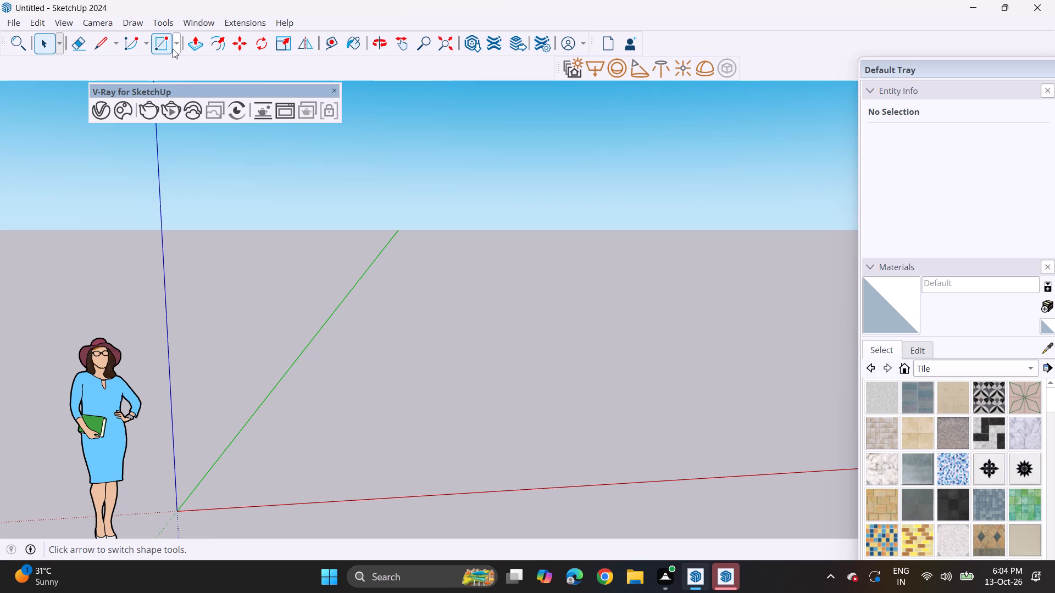
{"action": "left_click", "coordinate": [159, 42]}
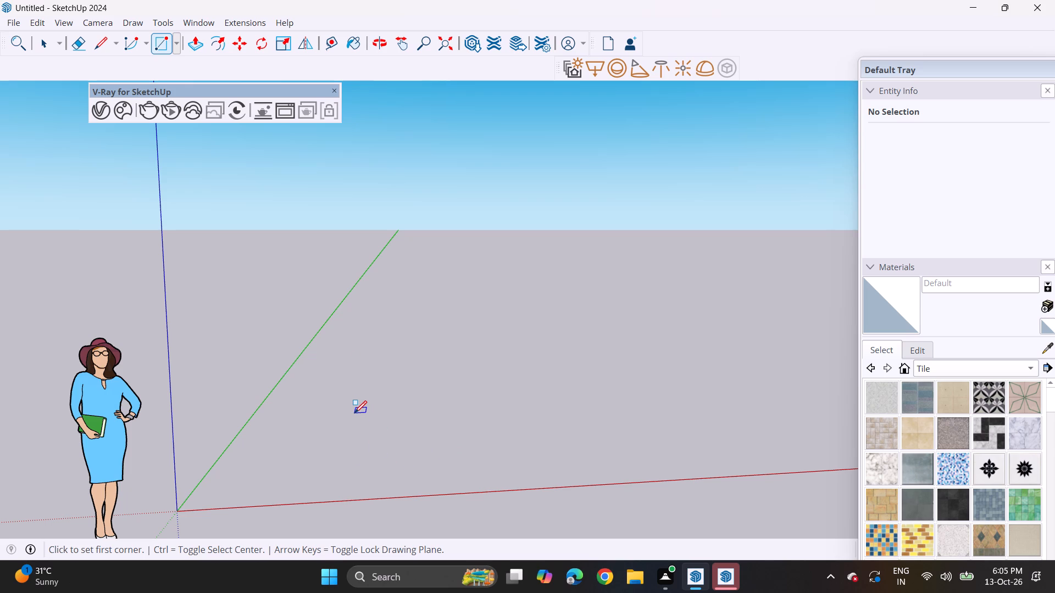
{"action": "left_click", "coordinate": [409, 436]}
{"action": "middle_click_drag", "start_coordinate": [625, 443], "coordinate": [411, 490]}
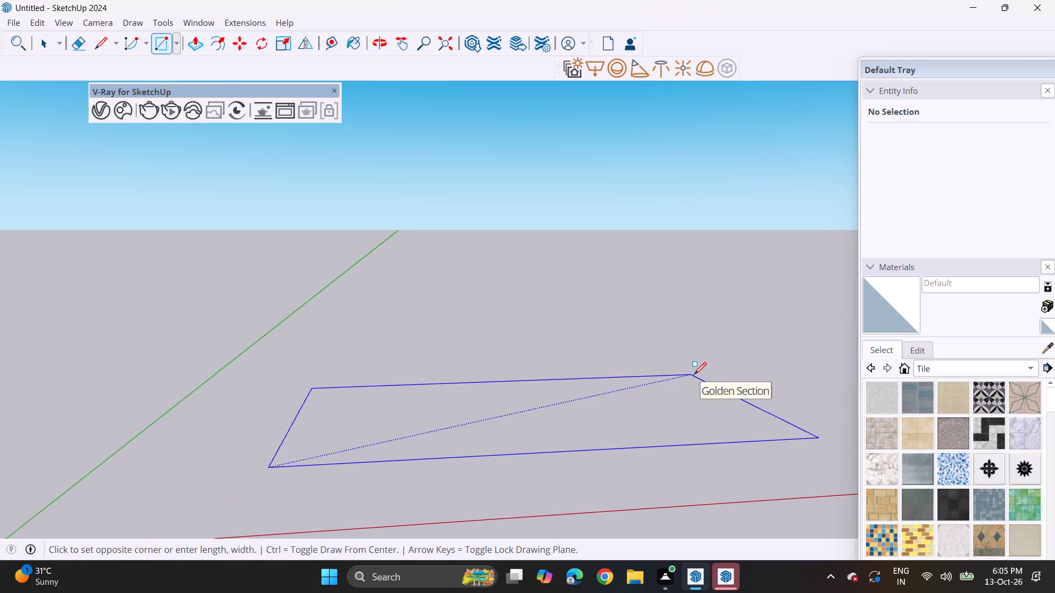
{"action": "left_click", "coordinate": [733, 355]}
Extrude the ground rectangle 10' upward into a box using Push/Pull.
{"action": "middle_click_drag", "start_coordinate": [732, 365], "coordinate": [591, 371]}
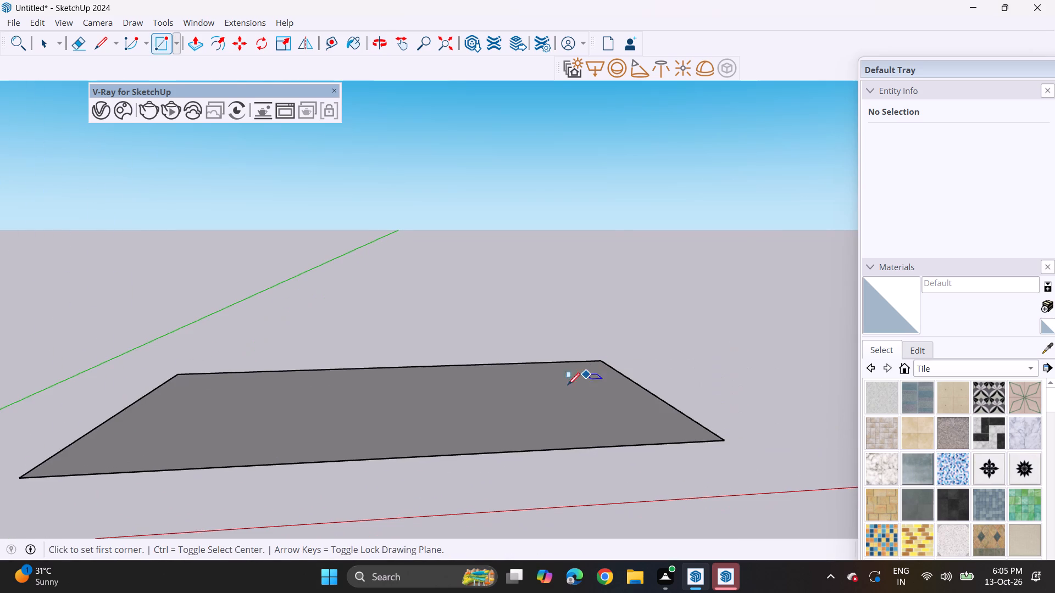
{"action": "middle_click_drag", "start_coordinate": [526, 397], "coordinate": [636, 396], "text": "shift"}
{"action": "middle_click_drag", "start_coordinate": [635, 398], "coordinate": [582, 471]}
{"action": "scroll", "coordinate": [573, 468], "scroll_direction": "down", "scroll_amount": 3}
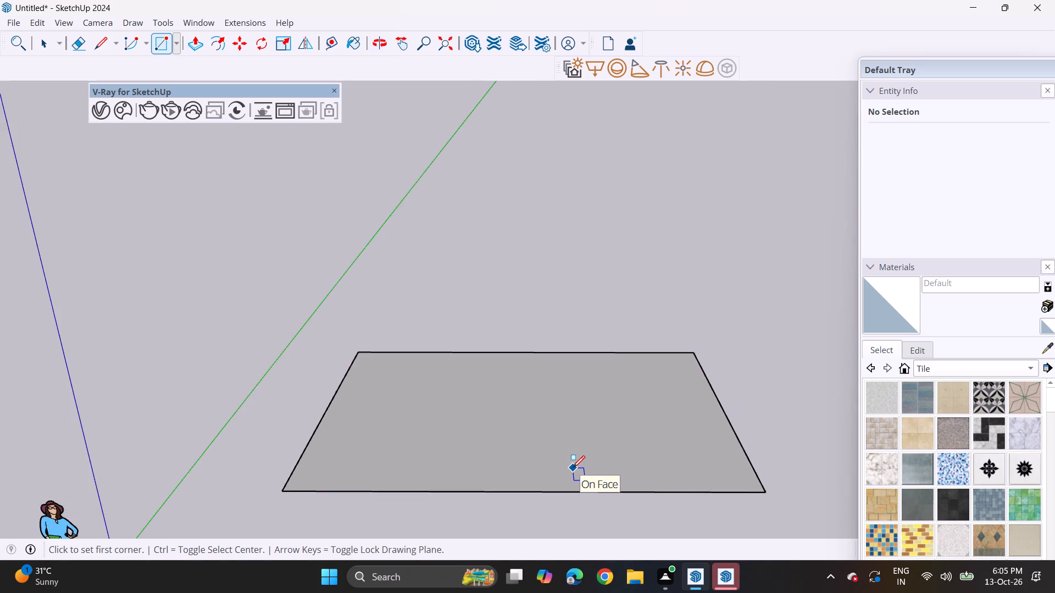
{"action": "middle_click_drag", "start_coordinate": [573, 468], "coordinate": [578, 427], "text": "shift"}
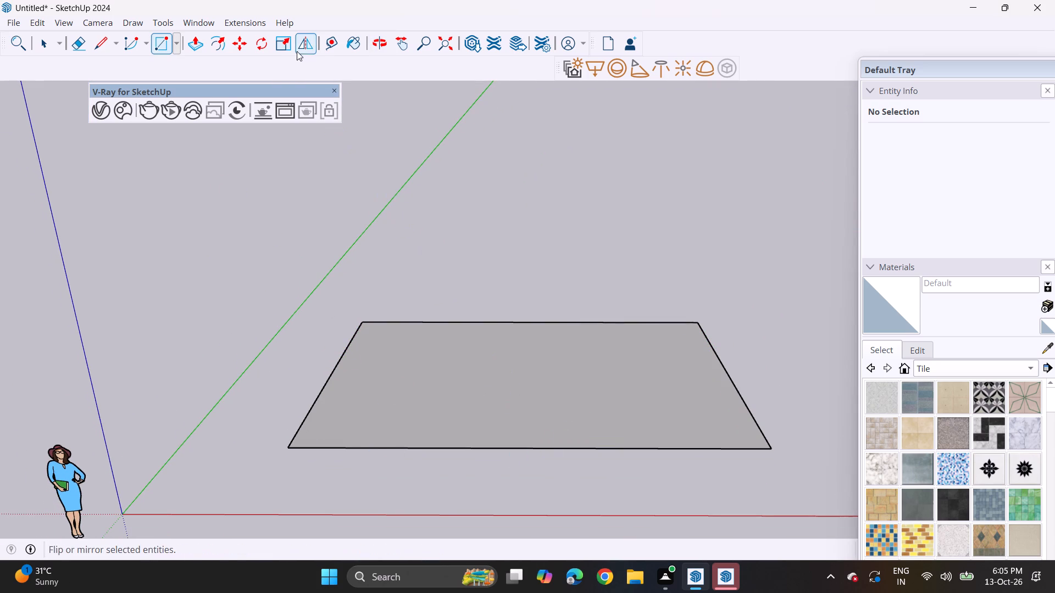
{"action": "left_click", "coordinate": [202, 46]}
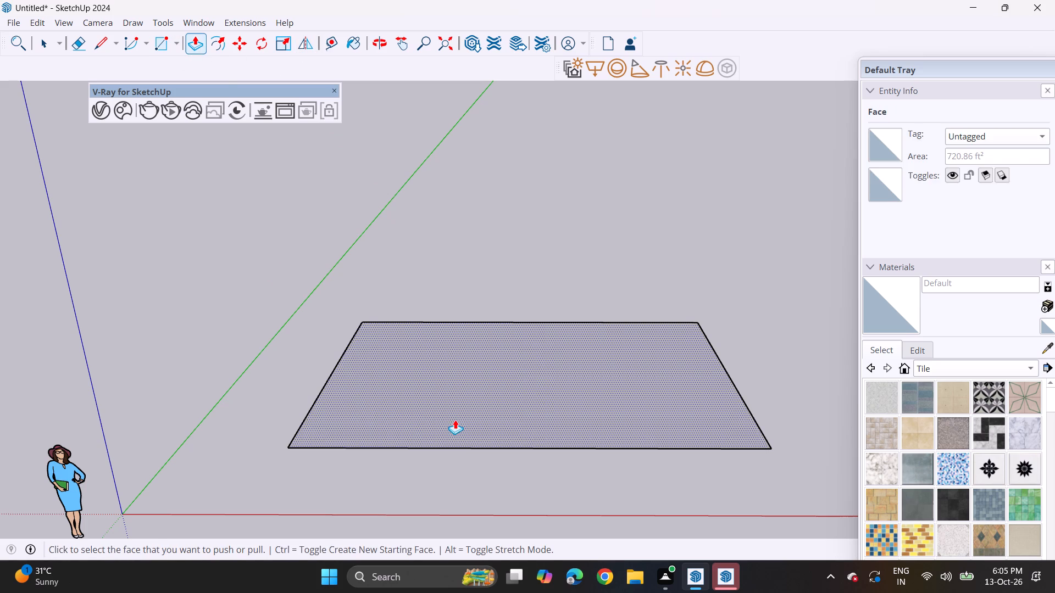
{"action": "left_click", "coordinate": [455, 419]}
{"action": "type", "text": "10'"}
{"action": "key", "text": "Return"}
Push/Pull the box's end face outward along the red axis until the front face is about 406 sq ft.
{"action": "middle_click_drag", "start_coordinate": [437, 348], "coordinate": [435, 251]}
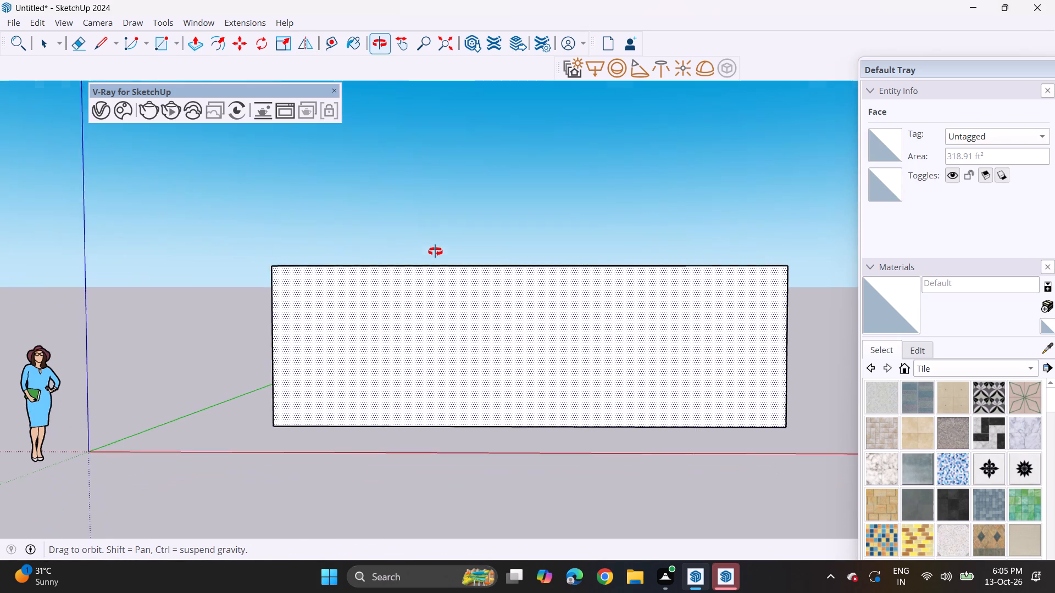
{"action": "middle_click_drag", "start_coordinate": [435, 251], "coordinate": [432, 252]}
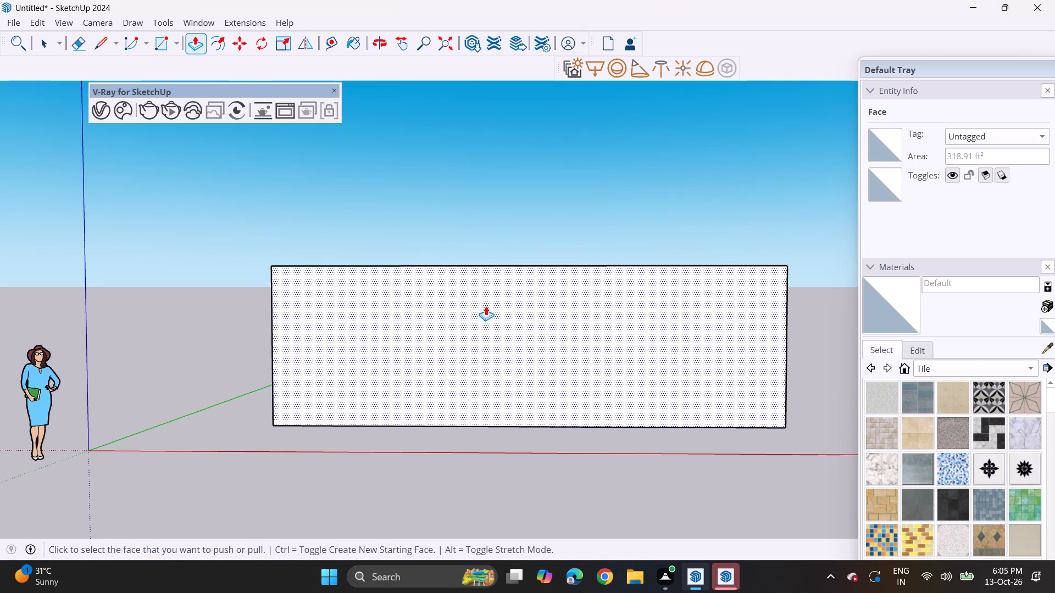
{"action": "scroll", "coordinate": [526, 336], "scroll_direction": "down", "scroll_amount": 3}
{"action": "middle_click_drag", "start_coordinate": [602, 330], "coordinate": [413, 366]}
{"action": "left_click", "coordinate": [676, 368]}
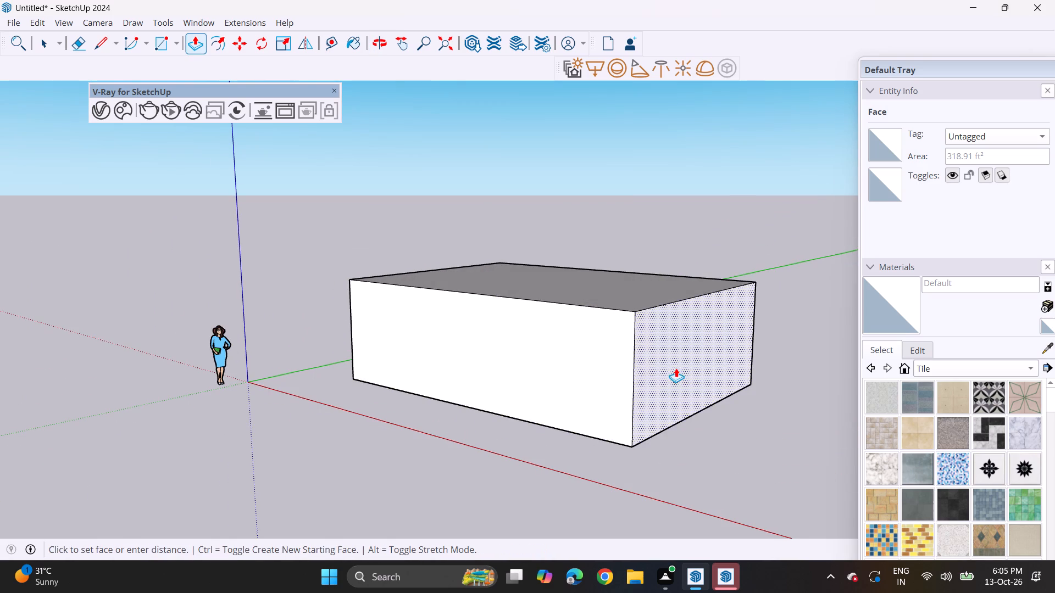
{"action": "left_click", "coordinate": [784, 407]}
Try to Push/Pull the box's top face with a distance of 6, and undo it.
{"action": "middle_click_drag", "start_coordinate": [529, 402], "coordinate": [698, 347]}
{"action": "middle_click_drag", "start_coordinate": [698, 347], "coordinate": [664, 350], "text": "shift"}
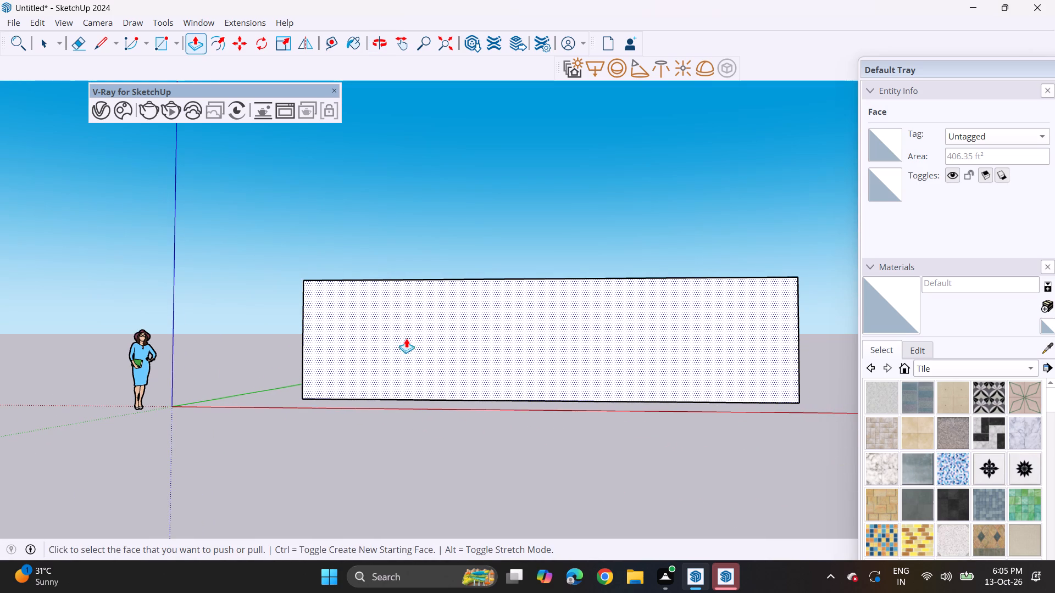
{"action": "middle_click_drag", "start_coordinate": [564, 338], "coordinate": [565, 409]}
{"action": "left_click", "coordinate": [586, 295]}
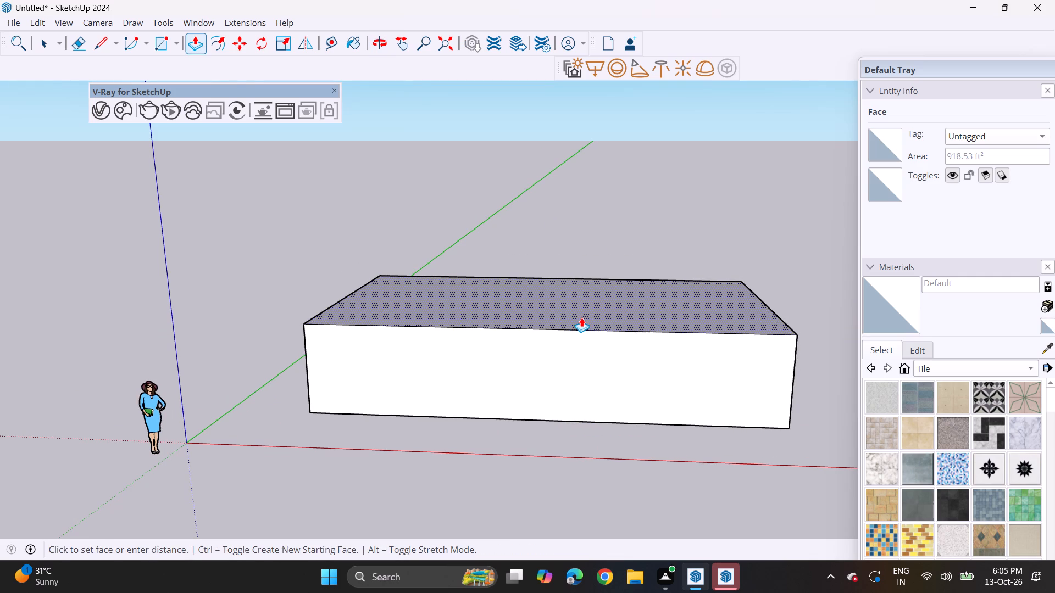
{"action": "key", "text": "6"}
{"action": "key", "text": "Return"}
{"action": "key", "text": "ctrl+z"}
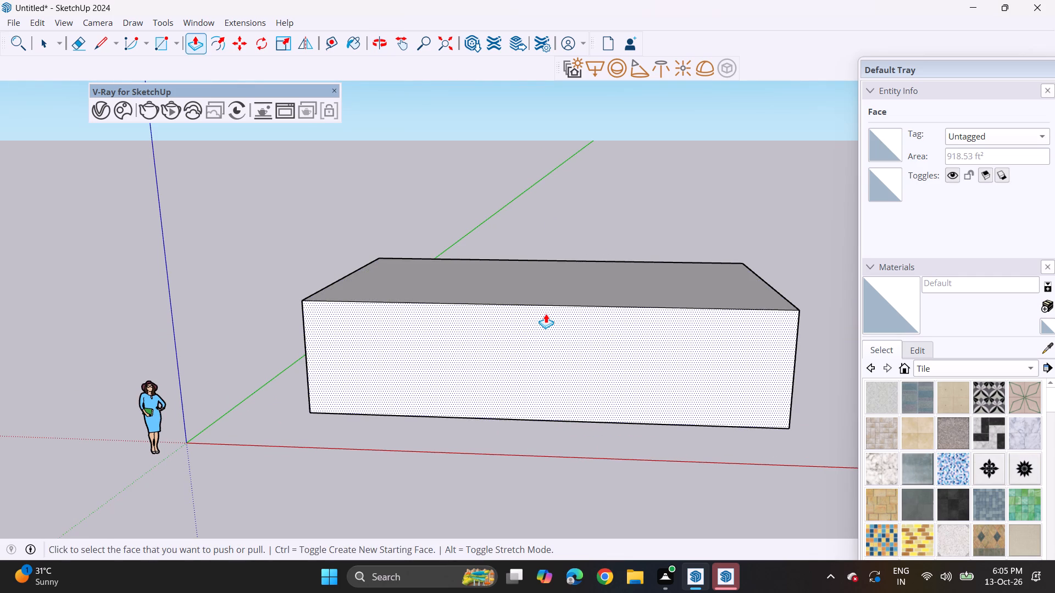
Push the box's top face down to leave only a thin base slab.
{"action": "left_click", "coordinate": [544, 290]}
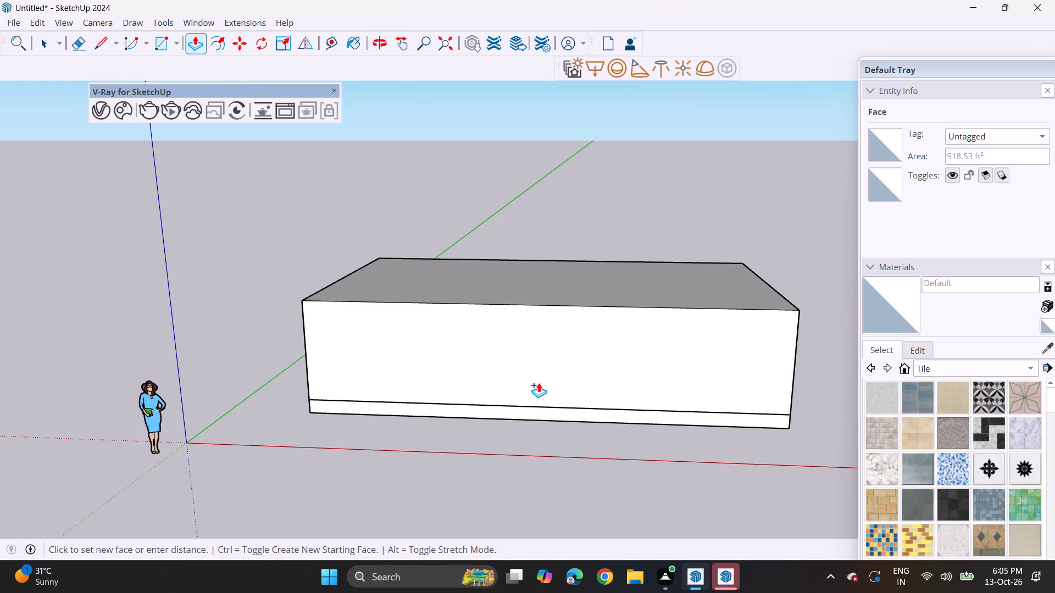
{"action": "left_click", "coordinate": [540, 390]}
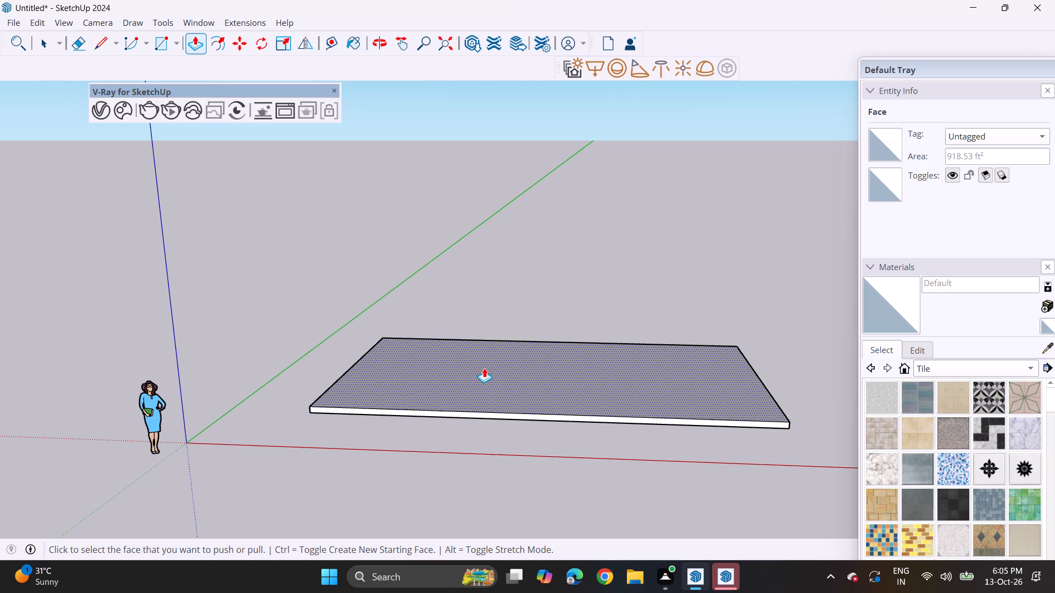
Offset the slab's top face outline slightly inward to form a narrow perimeter wall band.
{"action": "left_click", "coordinate": [287, 41]}
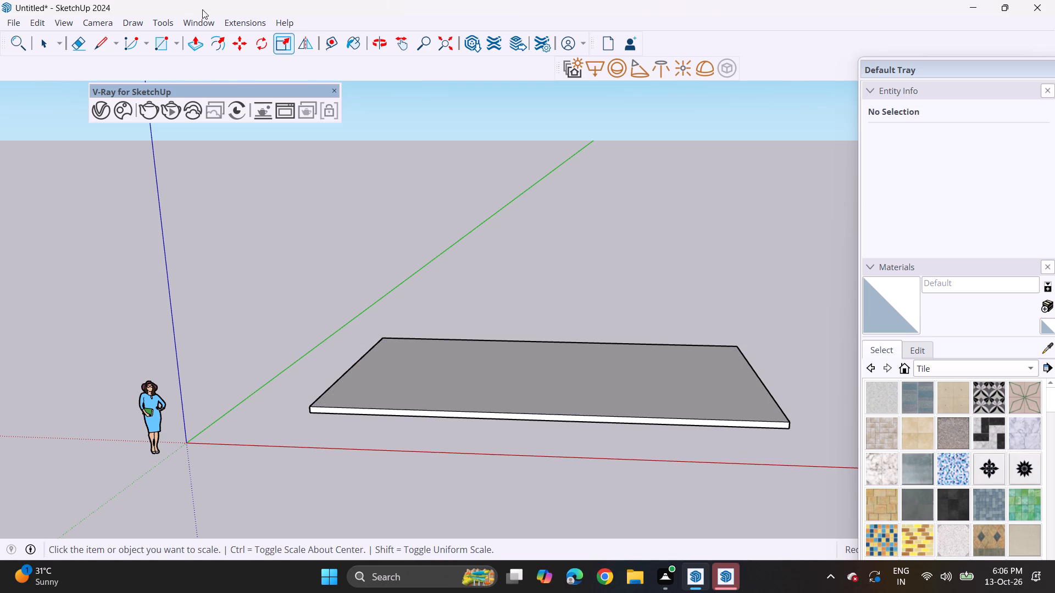
{"action": "left_click", "coordinate": [211, 44]}
{"action": "middle_click_drag", "start_coordinate": [387, 354], "coordinate": [393, 403]}
{"action": "left_click", "coordinate": [367, 370]}
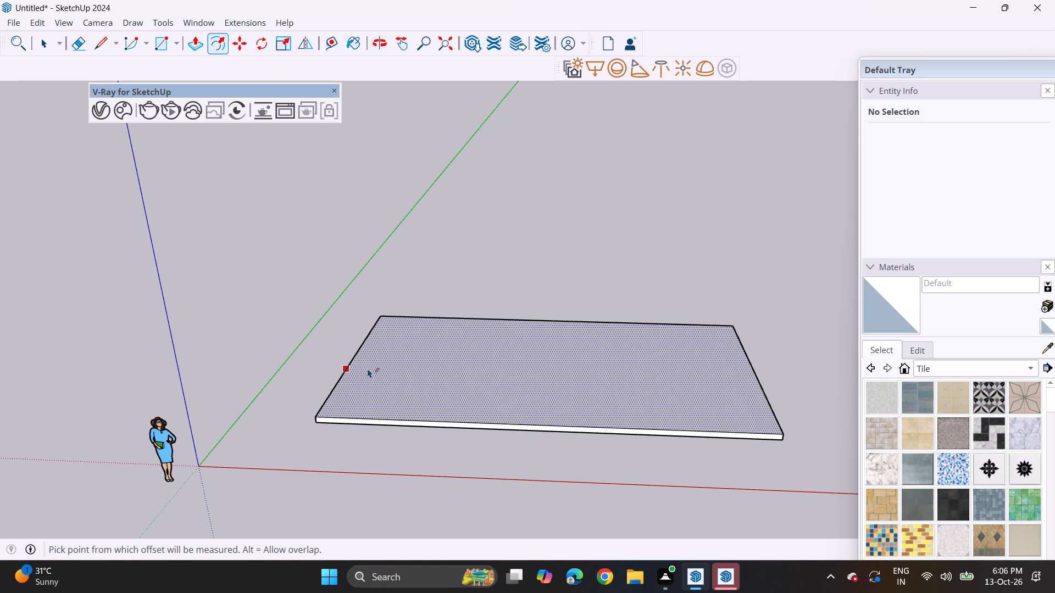
{"action": "left_click", "coordinate": [354, 367]}
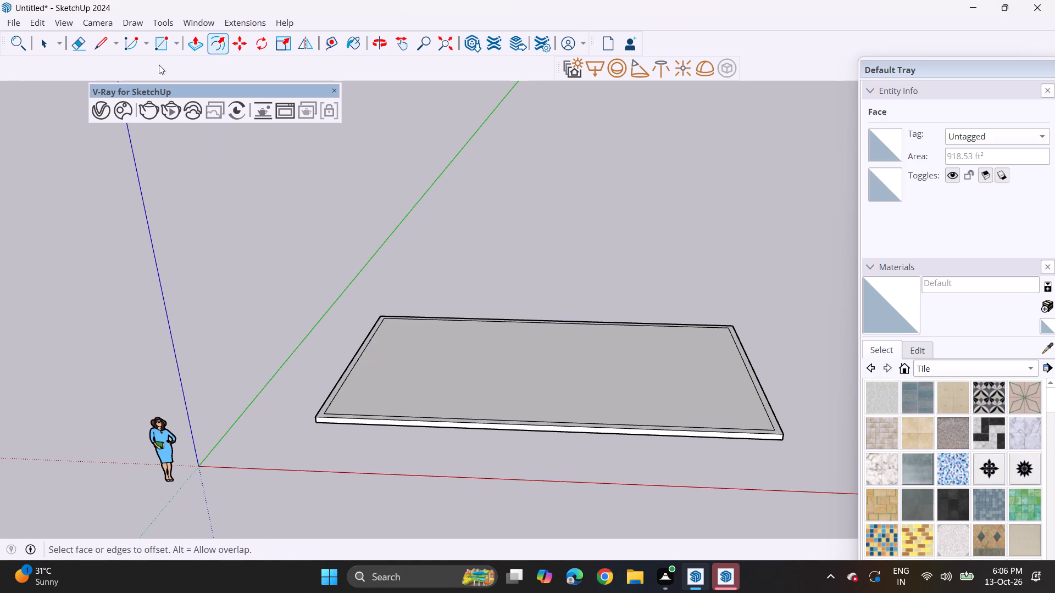
Draw three connected lines from the inner front edge's midpoint, enclosing a small rectangular room along the slab's front.
{"action": "left_click", "coordinate": [101, 44]}
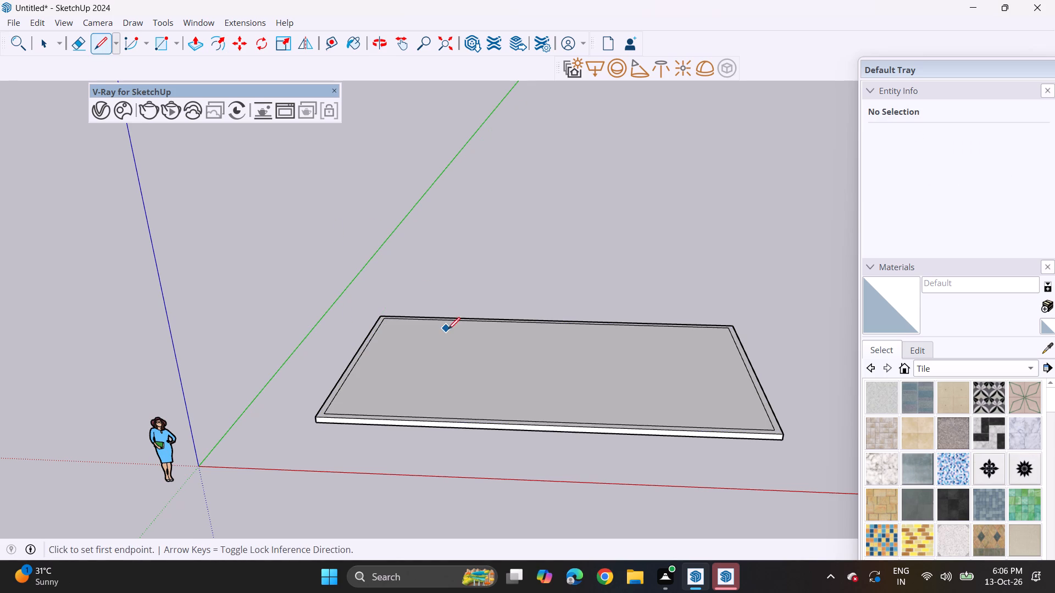
{"action": "left_click", "coordinate": [539, 419]}
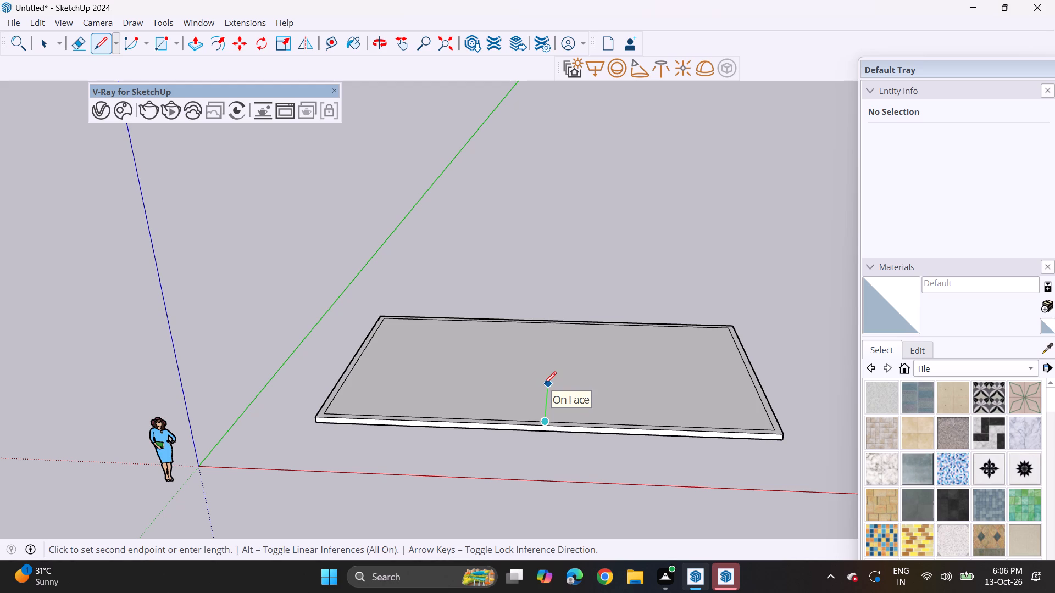
{"action": "left_click", "coordinate": [544, 384]}
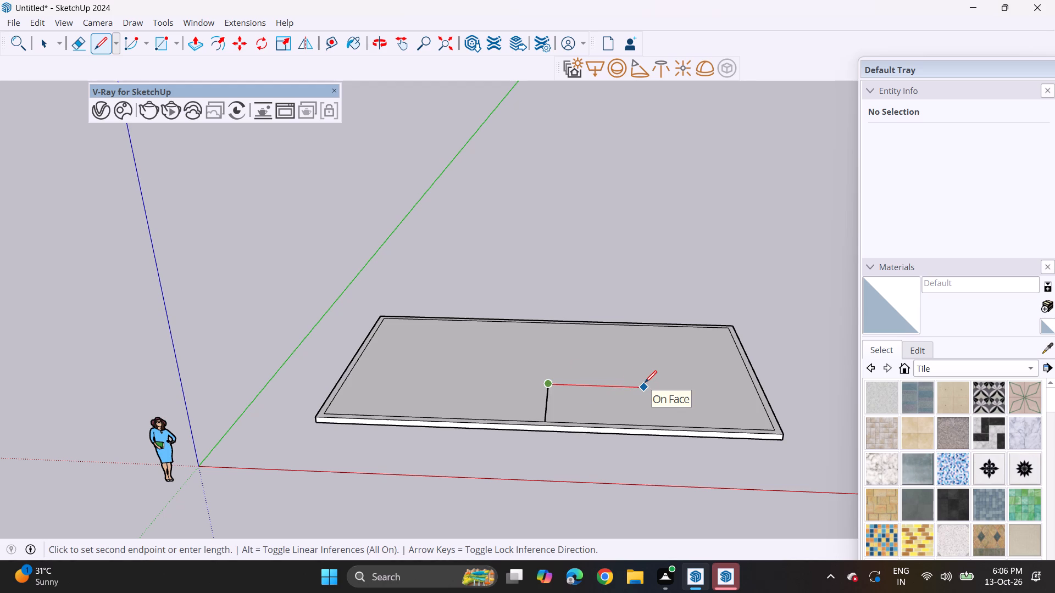
{"action": "left_click", "coordinate": [645, 383]}
{"action": "left_click", "coordinate": [645, 426]}
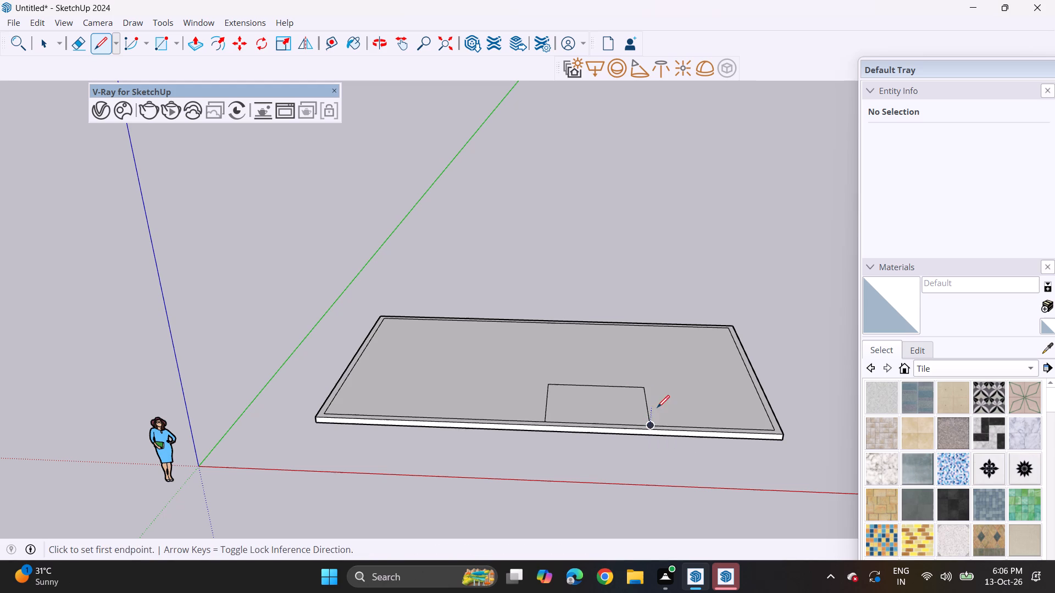
Draw a second three-sided outline just outside the front room's lines to give its walls thickness.
{"action": "scroll", "coordinate": [537, 418], "scroll_direction": "up", "scroll_amount": 3}
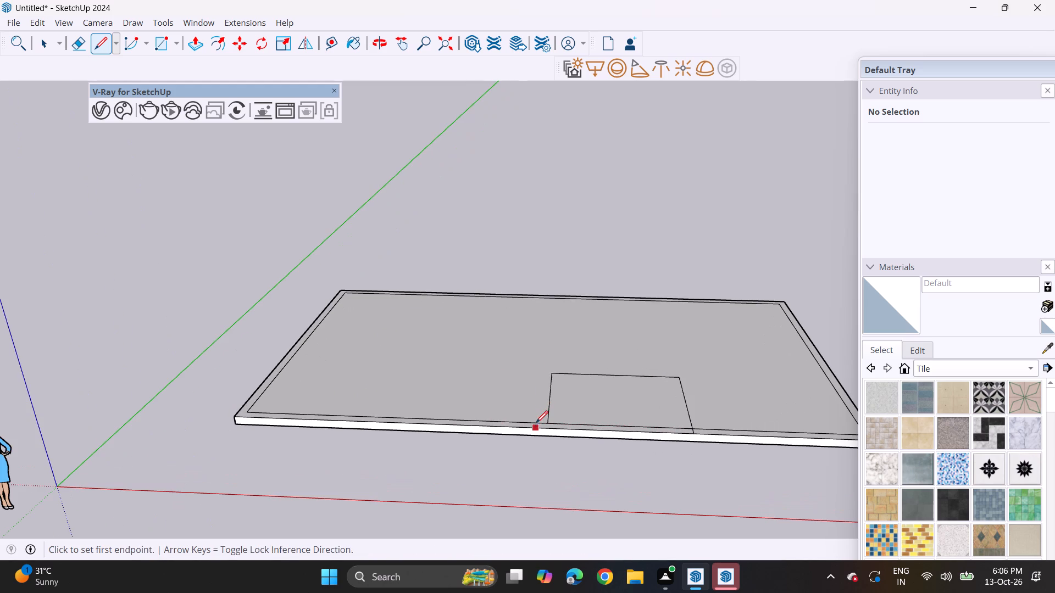
{"action": "left_click", "coordinate": [539, 426]}
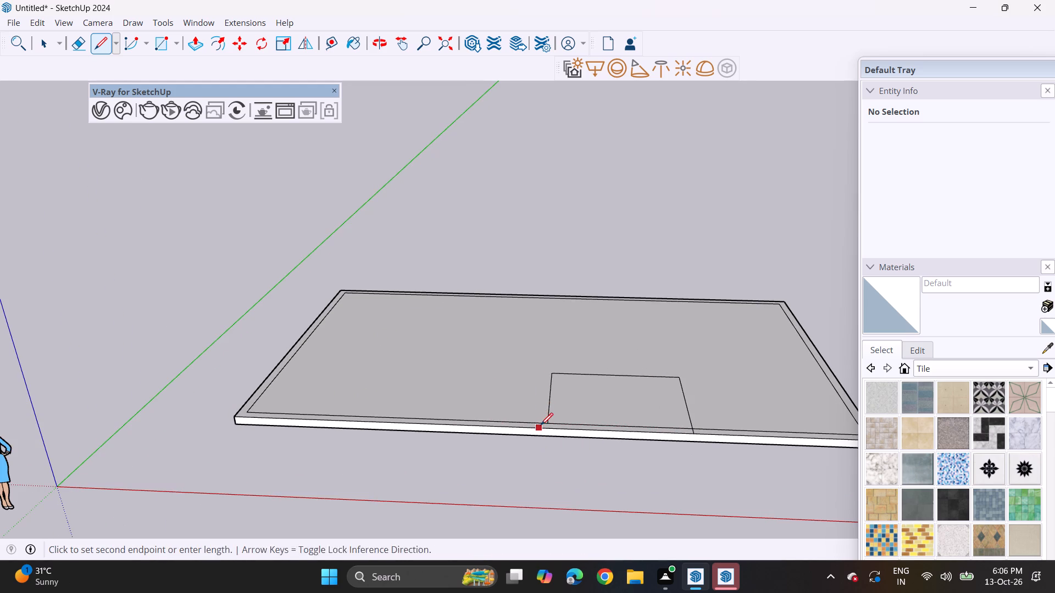
{"action": "left_click", "coordinate": [547, 364]}
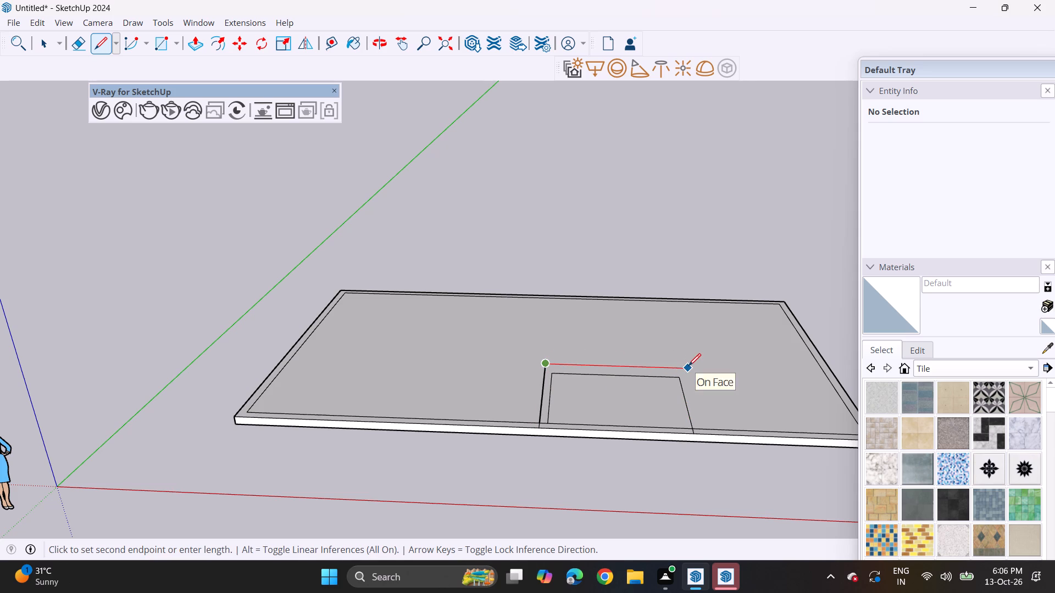
{"action": "left_click", "coordinate": [686, 367]}
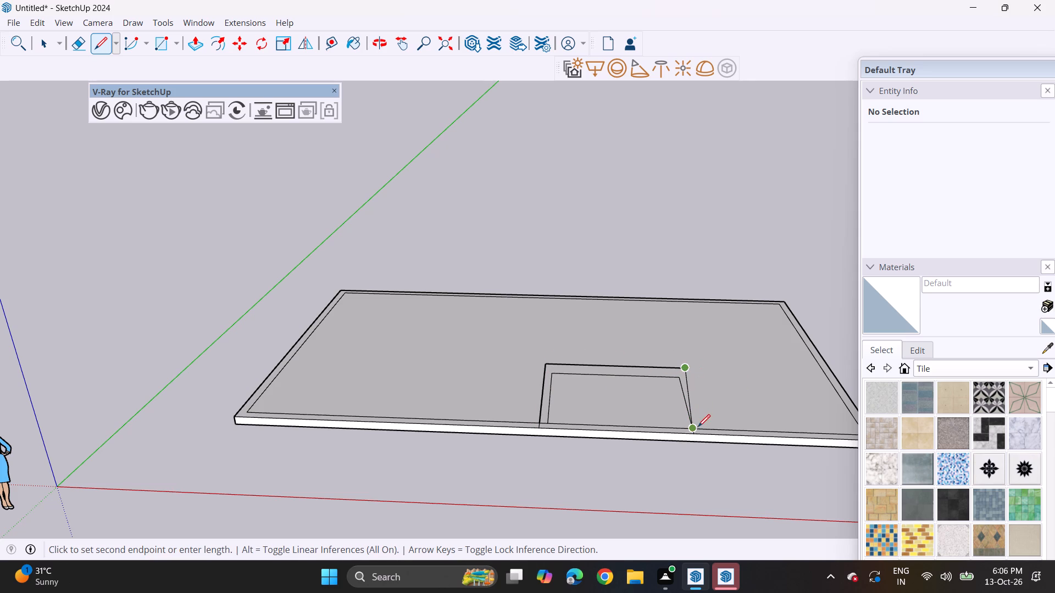
{"action": "left_click", "coordinate": [703, 434]}
Draw a partition line from the inner left edge across the slab, turning forward to the front room's outer corner.
{"action": "middle_click_drag", "start_coordinate": [620, 375], "coordinate": [517, 379], "text": "ctrl"}
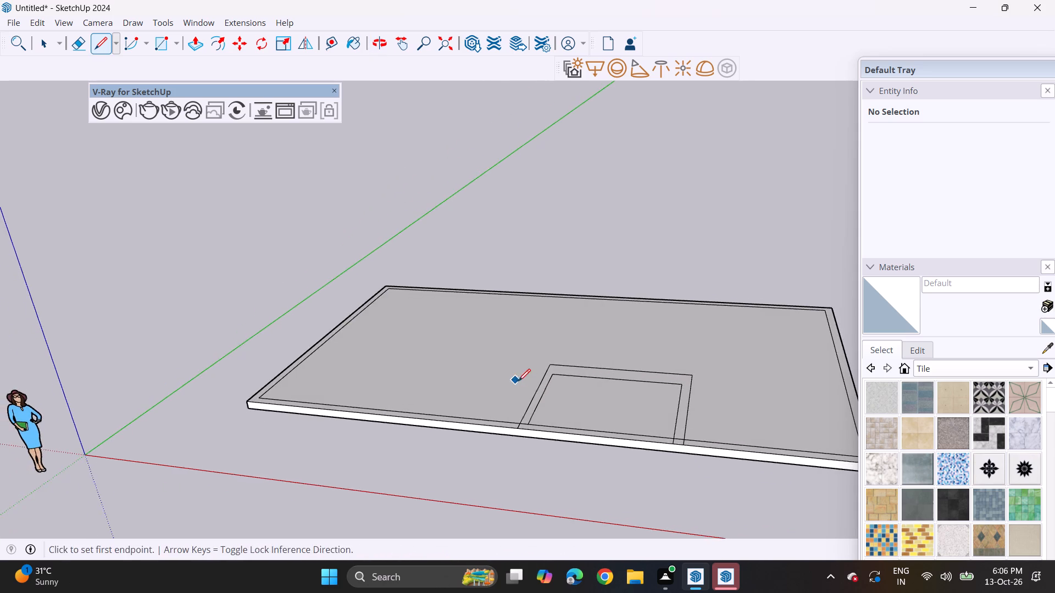
{"action": "middle_click_drag", "start_coordinate": [525, 385], "coordinate": [619, 395]}
{"action": "middle_click_drag", "start_coordinate": [619, 391], "coordinate": [544, 404], "text": "shift"}
{"action": "middle_click_drag", "start_coordinate": [504, 396], "coordinate": [458, 386], "text": "shift"}
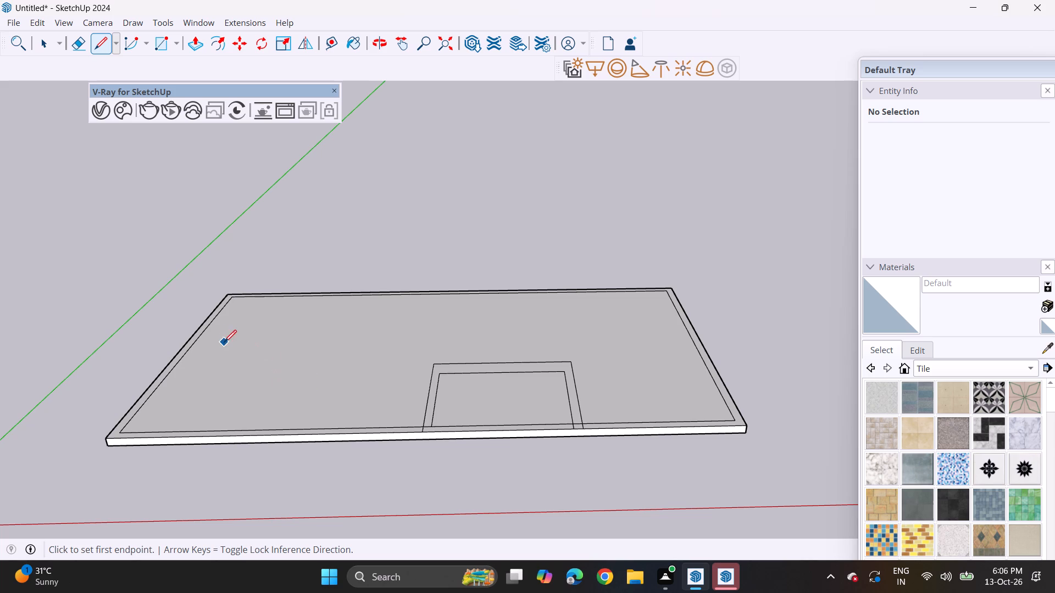
{"action": "left_click", "coordinate": [192, 346]}
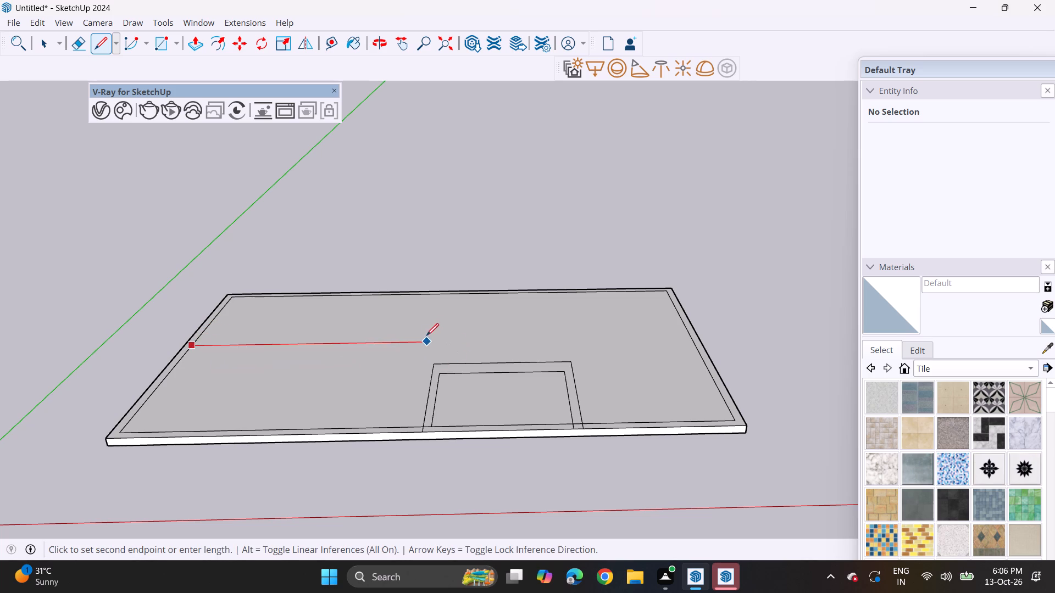
{"action": "left_click", "coordinate": [437, 342]}
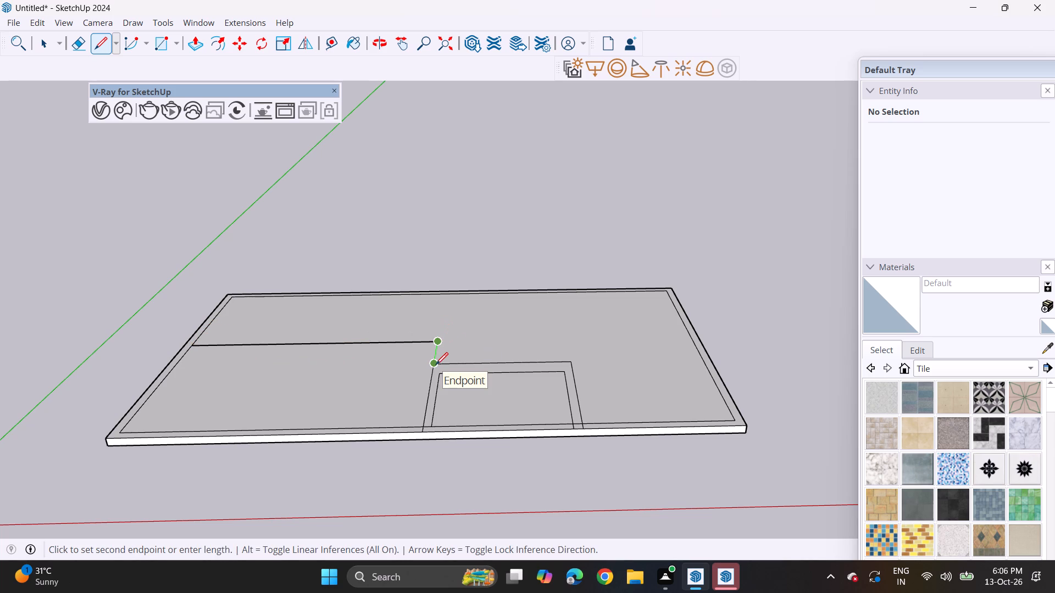
{"action": "left_click", "coordinate": [436, 365]}
Extend the partition's end by a wall thickness and draw lines between the extension and the front room's inner corner to thicken the wall.
{"action": "left_click", "coordinate": [439, 343]}
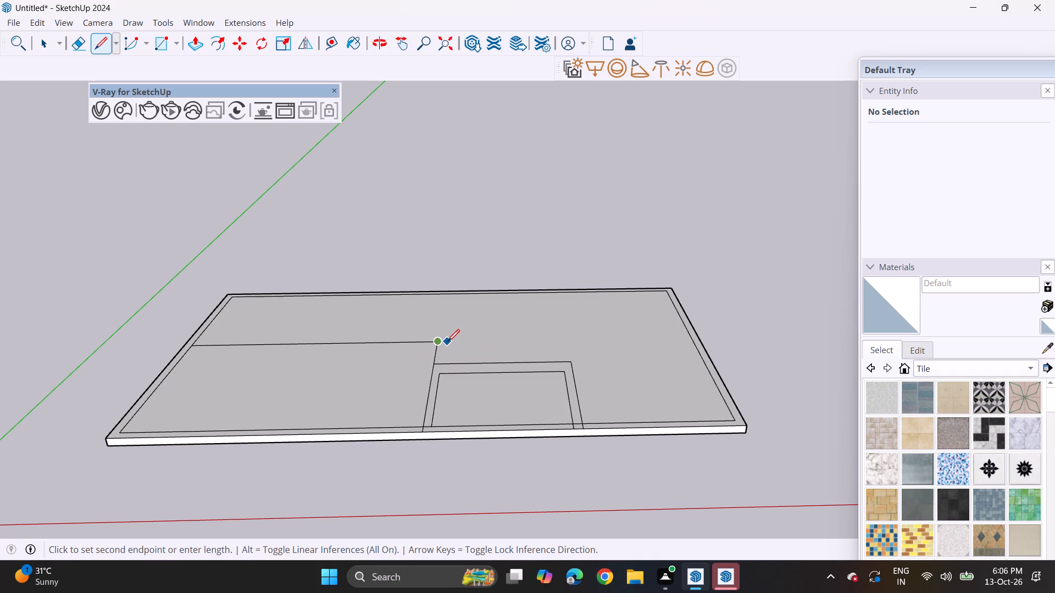
{"action": "left_click", "coordinate": [447, 343]}
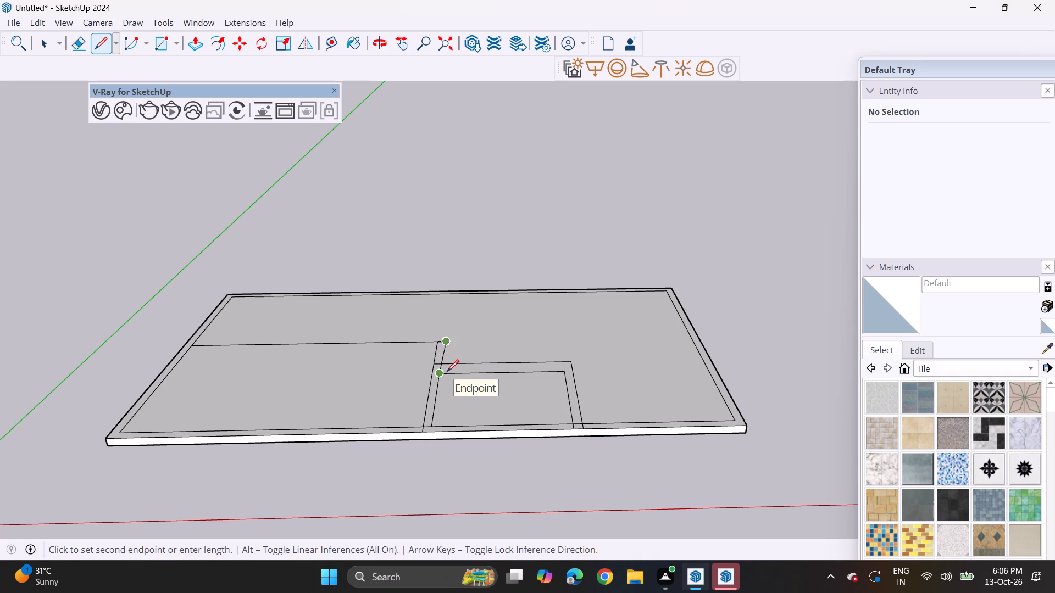
{"action": "left_click", "coordinate": [447, 372]}
{"action": "left_click", "coordinate": [441, 371]}
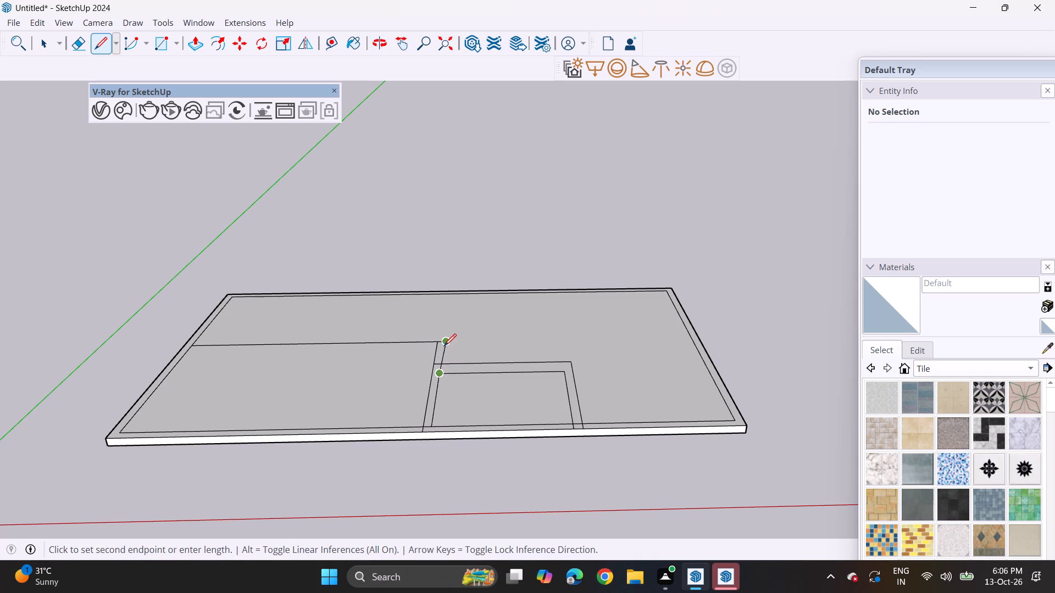
{"action": "scroll", "coordinate": [442, 344], "scroll_direction": "up", "scroll_amount": 9}
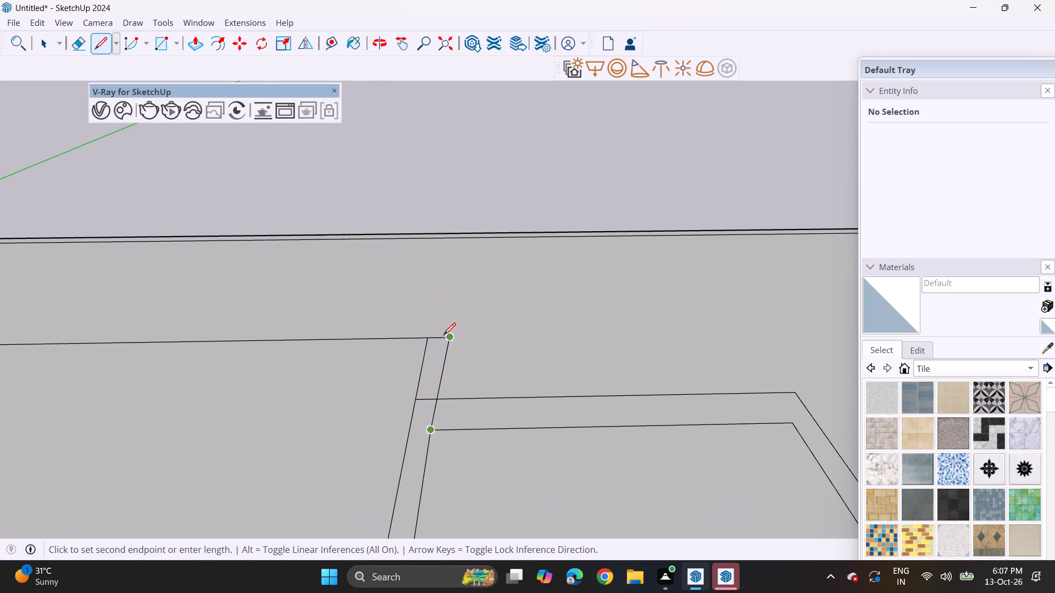
{"action": "left_click", "coordinate": [441, 339]}
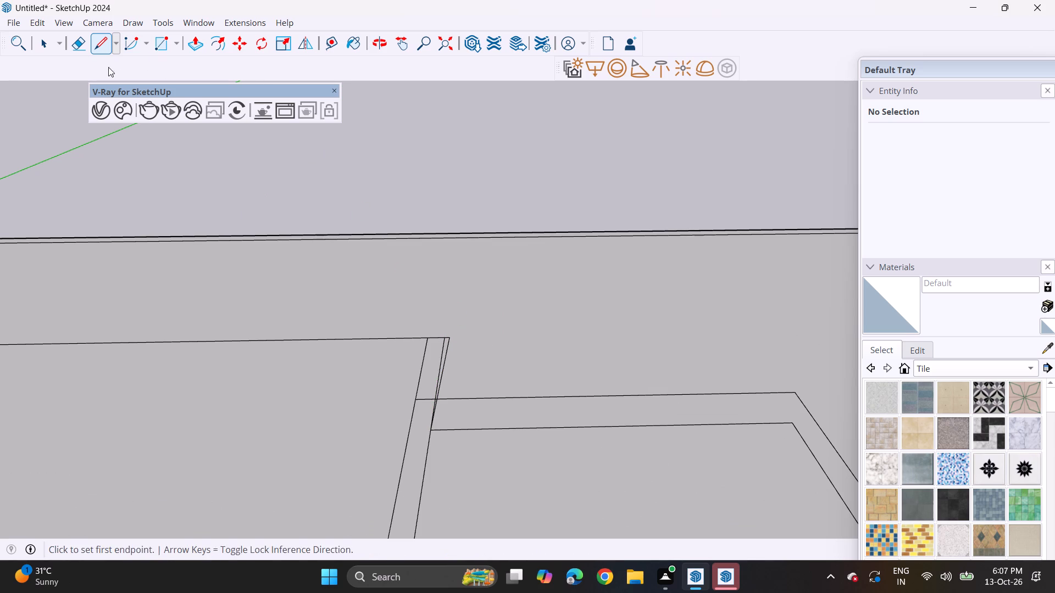
Erase the duplicate slanted line and the overshooting stub at the partition's corner, keeping a single inner wall line.
{"action": "left_click", "coordinate": [77, 47]}
{"action": "left_click", "coordinate": [449, 340]}
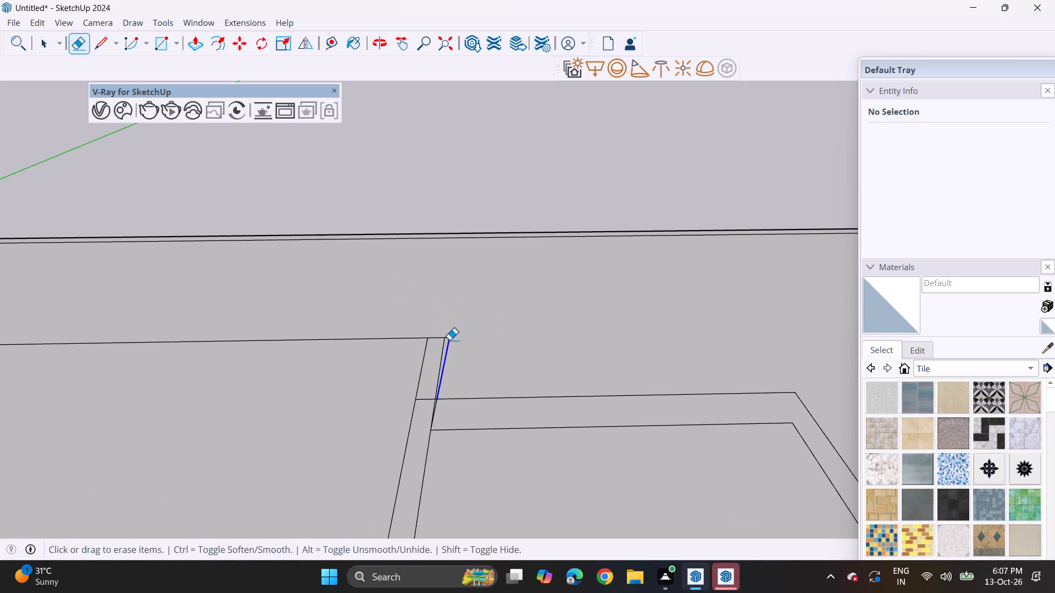
{"action": "left_click", "coordinate": [451, 337]}
{"action": "scroll", "coordinate": [452, 432], "scroll_direction": "up", "scroll_amount": 10}
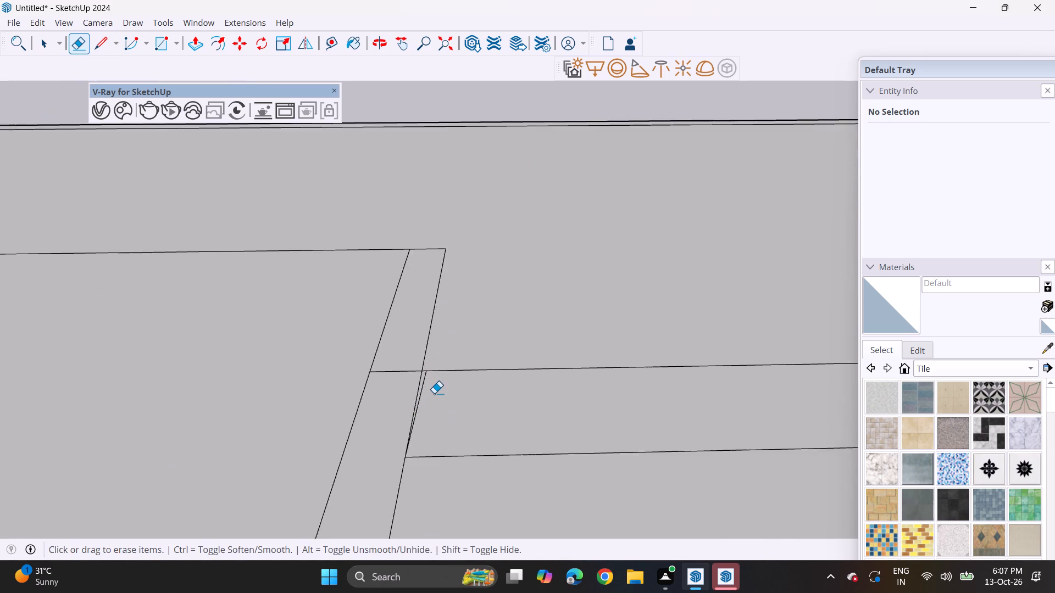
{"action": "scroll", "coordinate": [434, 393], "scroll_direction": "up", "scroll_amount": 5}
{"action": "left_click_drag", "start_coordinate": [419, 367], "coordinate": [420, 372]}
Erase the short piece of the front room's outer back line that crosses the thickened partition wall.
{"action": "scroll", "coordinate": [418, 429], "scroll_direction": "down", "scroll_amount": 8}
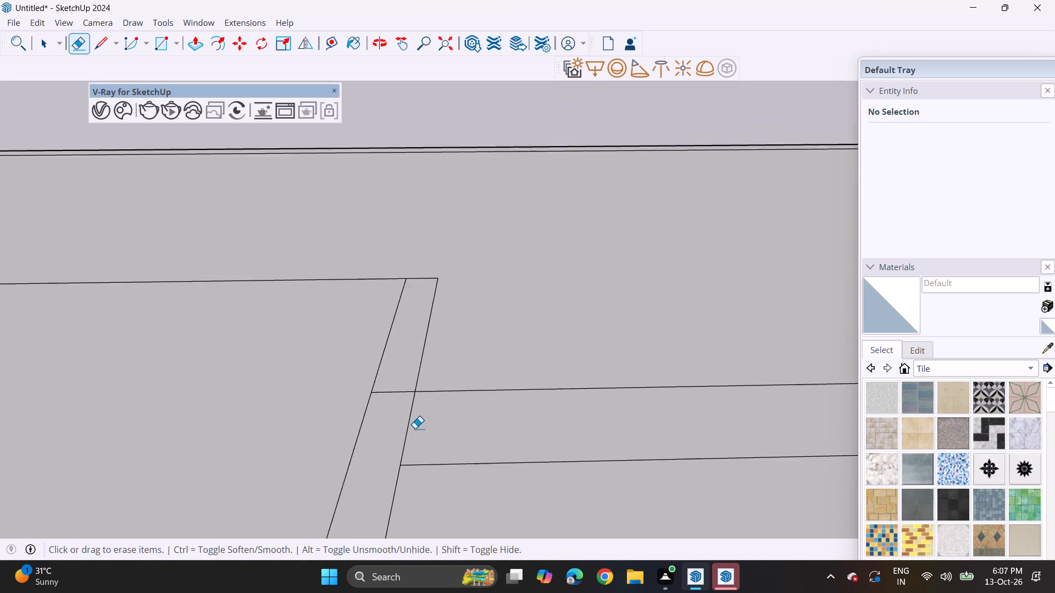
{"action": "scroll", "coordinate": [415, 428], "scroll_direction": "down", "scroll_amount": 5}
{"action": "left_click_drag", "start_coordinate": [405, 393], "coordinate": [405, 412]}
{"action": "scroll", "coordinate": [399, 412], "scroll_direction": "down", "scroll_amount": 9}
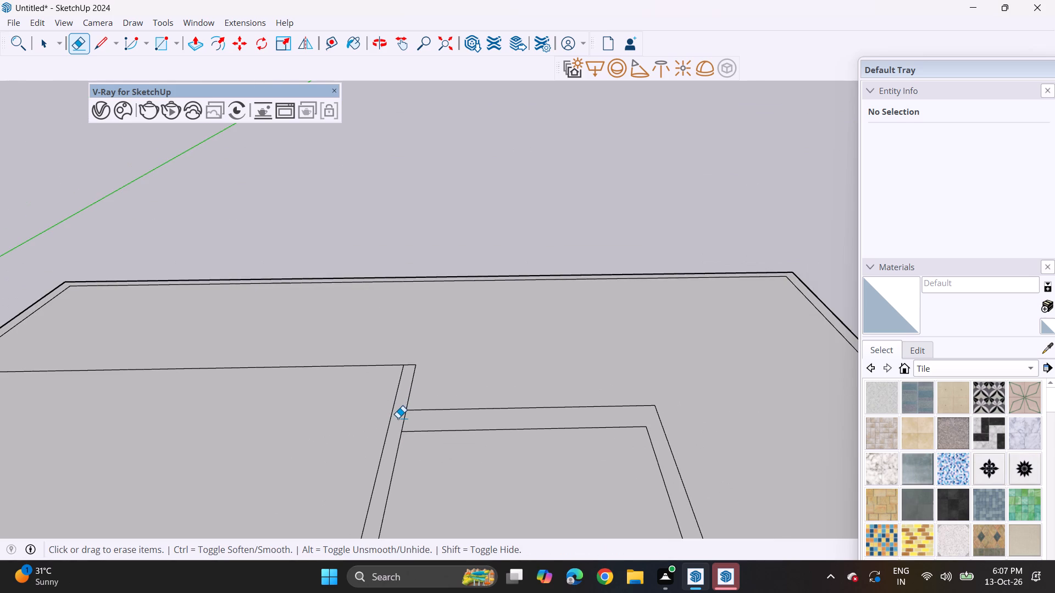
{"action": "scroll", "coordinate": [398, 418], "scroll_direction": "down", "scroll_amount": 5}
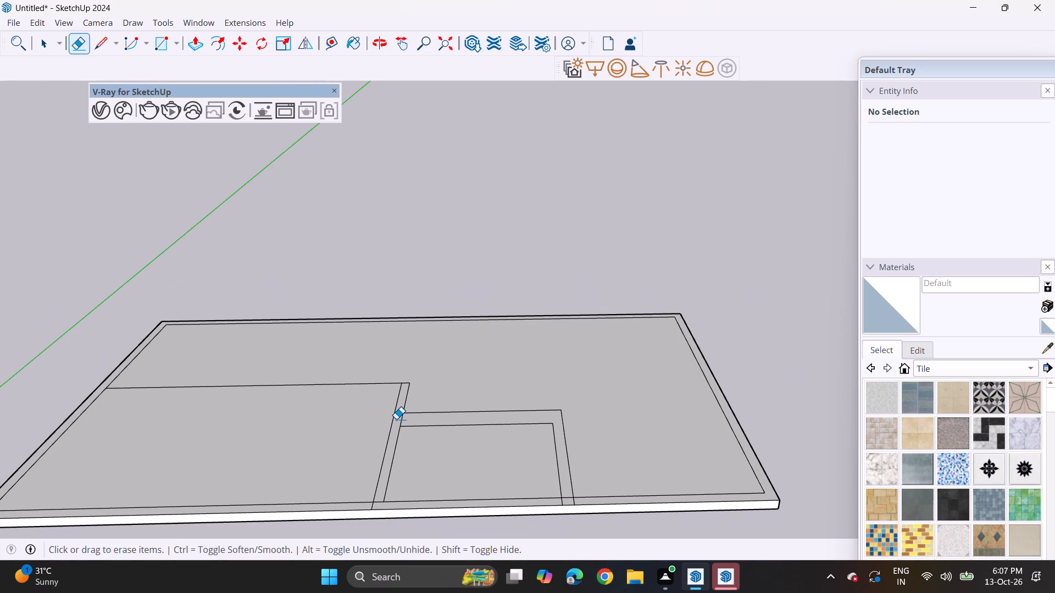
{"action": "scroll", "coordinate": [396, 419], "scroll_direction": "down", "scroll_amount": 2}
{"action": "middle_click_drag", "start_coordinate": [396, 419], "coordinate": [380, 426], "text": "shift"}
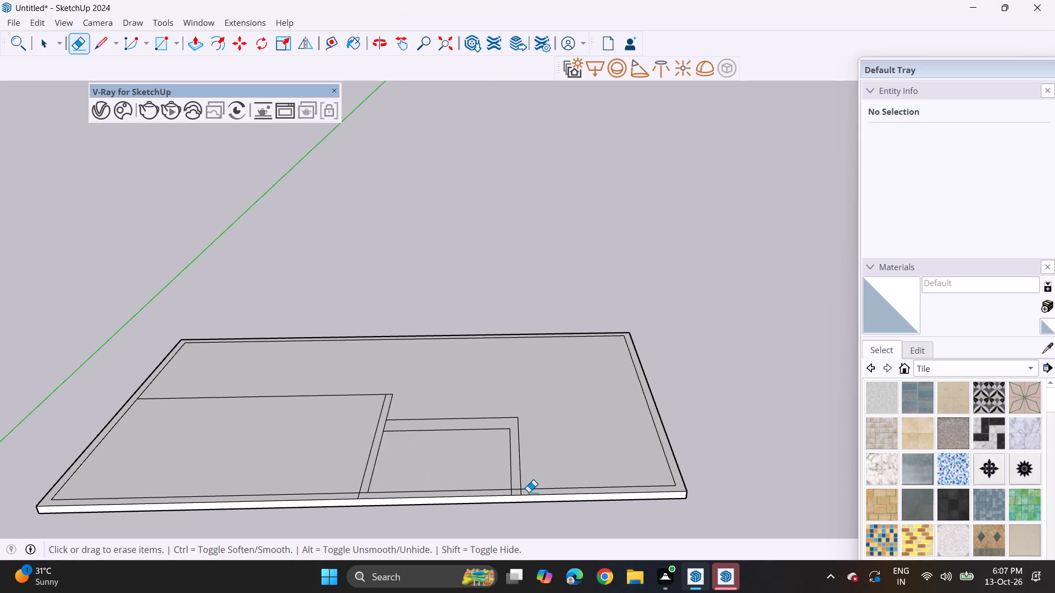
Erase the leftover segments where the front room's side walls meet the partition corner and the front perimeter band.
{"action": "scroll", "coordinate": [390, 466], "scroll_direction": "up", "scroll_amount": 2}
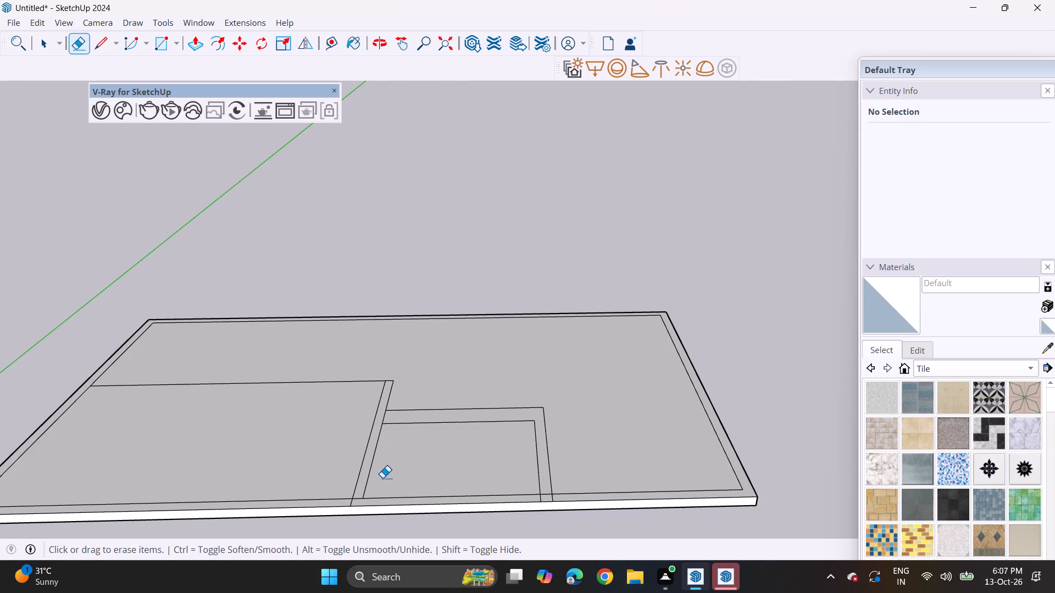
{"action": "scroll", "coordinate": [382, 478], "scroll_direction": "up", "scroll_amount": 2}
{"action": "scroll", "coordinate": [382, 480], "scroll_direction": "down", "scroll_amount": 1}
{"action": "scroll", "coordinate": [367, 497], "scroll_direction": "up", "scroll_amount": 3}
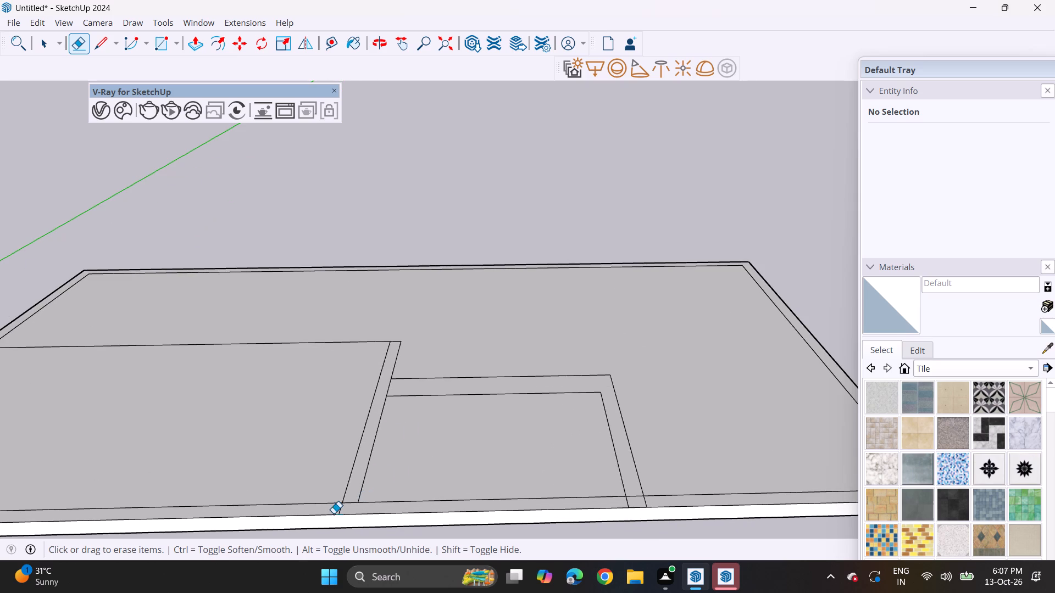
{"action": "left_click_drag", "start_coordinate": [338, 510], "coordinate": [345, 510]}
{"action": "scroll", "coordinate": [382, 387], "scroll_direction": "up", "scroll_amount": 2}
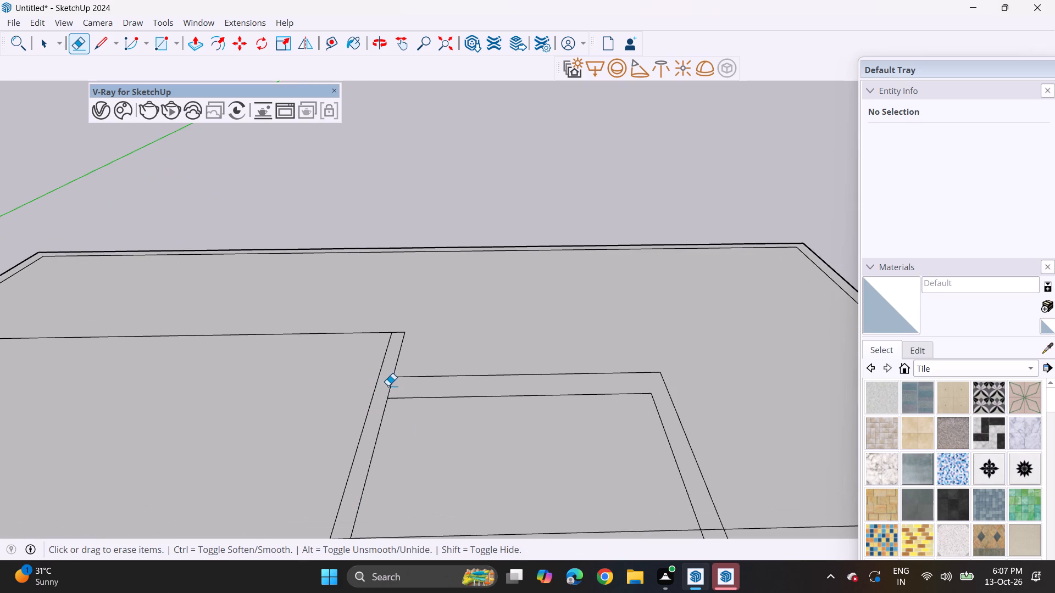
{"action": "left_click_drag", "start_coordinate": [388, 385], "coordinate": [398, 385]}
{"action": "scroll", "coordinate": [406, 391], "scroll_direction": "down", "scroll_amount": 3}
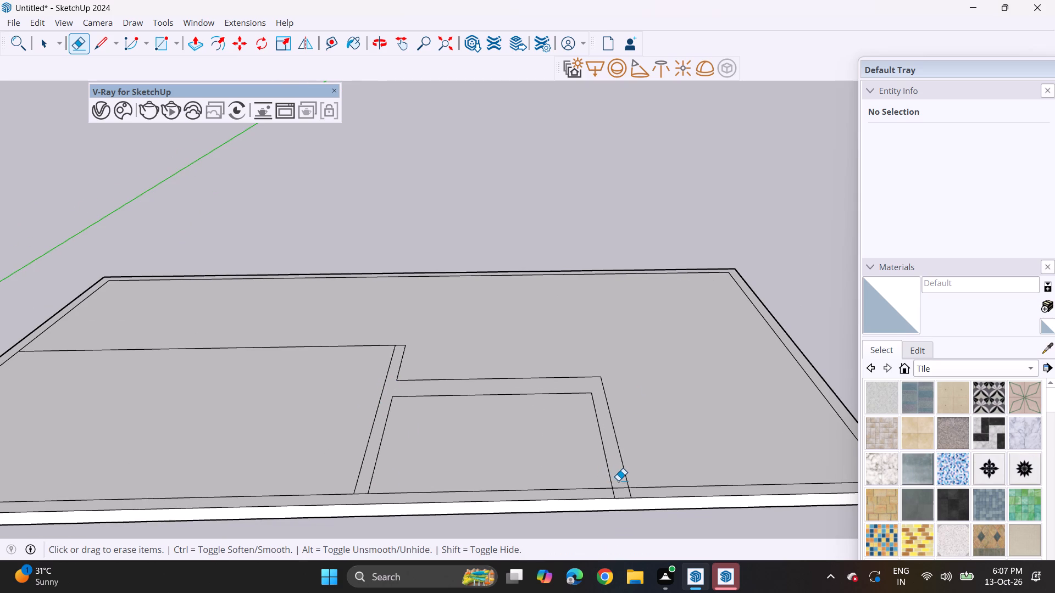
{"action": "scroll", "coordinate": [618, 480], "scroll_direction": "down", "scroll_amount": 2}
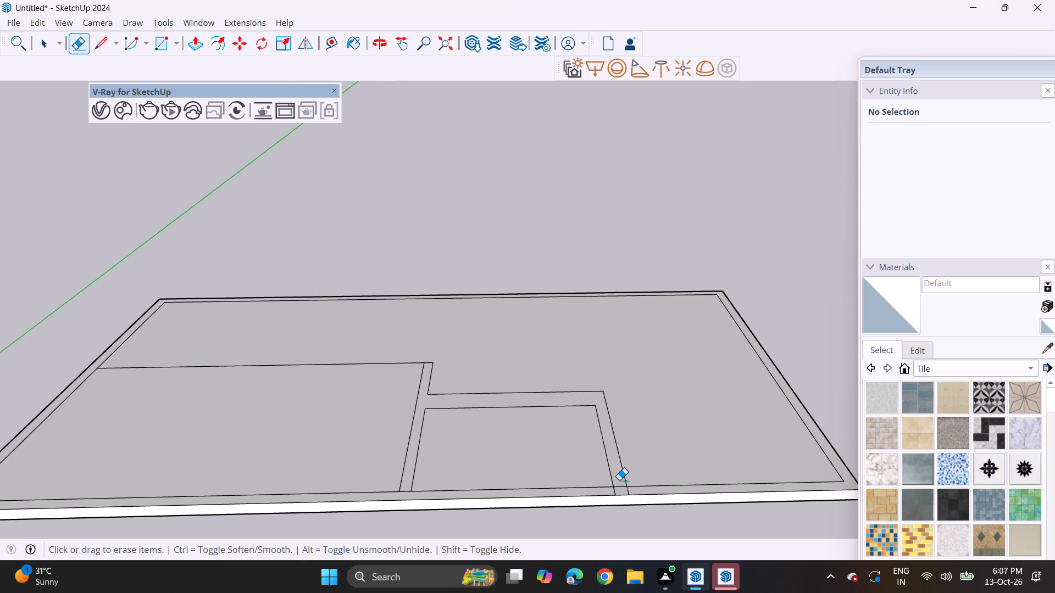
{"action": "scroll", "coordinate": [619, 480], "scroll_direction": "down", "scroll_amount": 1}
{"action": "scroll", "coordinate": [631, 507], "scroll_direction": "up", "scroll_amount": 4}
{"action": "left_click", "coordinate": [620, 475]}
{"action": "scroll", "coordinate": [606, 478], "scroll_direction": "down", "scroll_amount": 6}
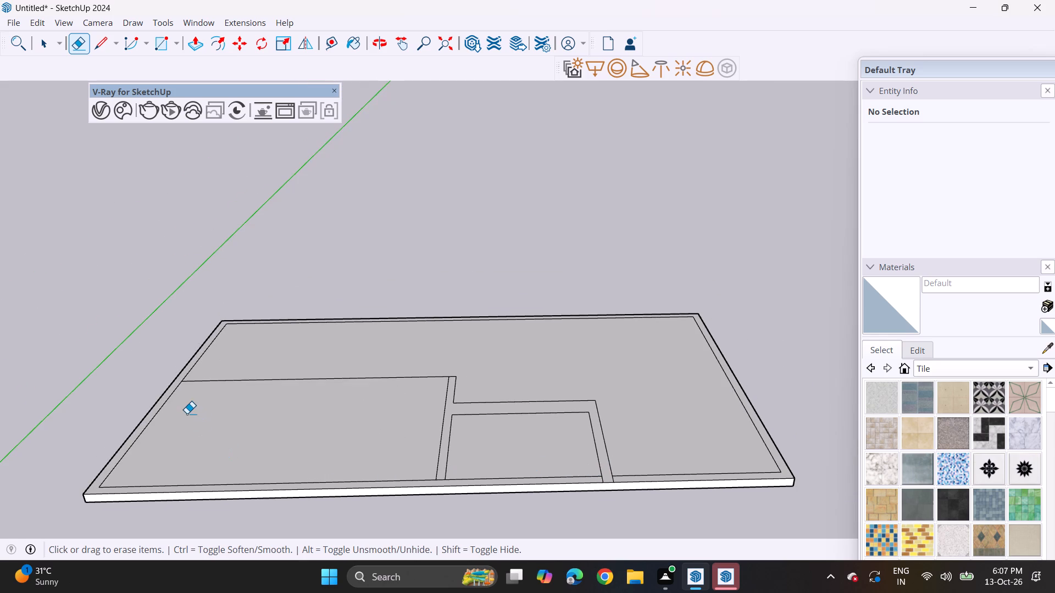
Draw a short line across the perimeter band from the slab's inner front-left corner to its front edge.
{"action": "left_click", "coordinate": [91, 47]}
{"action": "scroll", "coordinate": [152, 468], "scroll_direction": "up", "scroll_amount": 3}
{"action": "left_click_drag", "start_coordinate": [88, 492], "coordinate": [87, 497]}
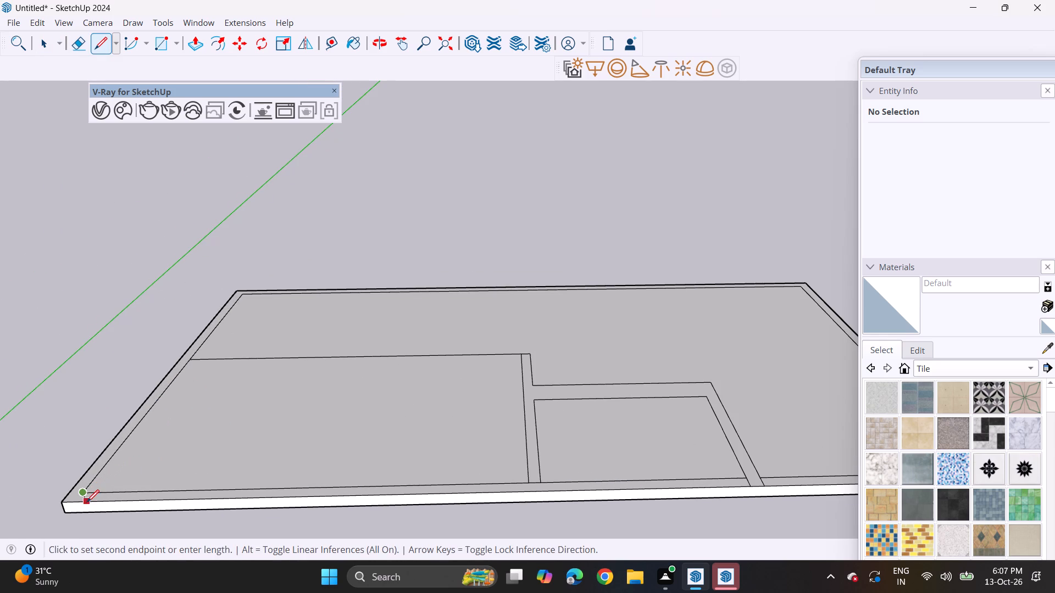
{"action": "left_click", "coordinate": [81, 504]}
{"action": "scroll", "coordinate": [133, 382], "scroll_direction": "down", "scroll_amount": 3}
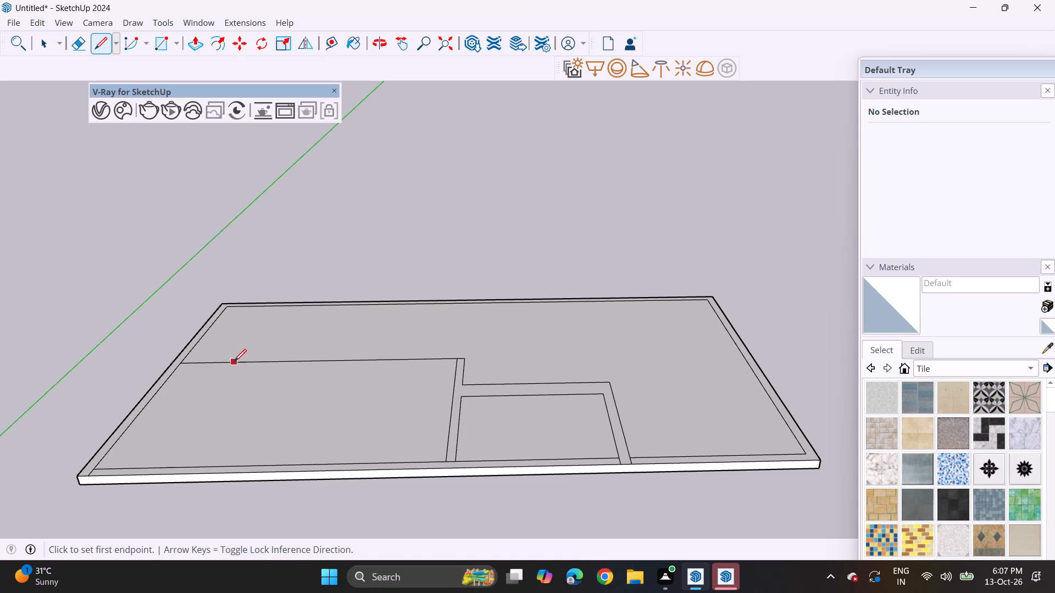
Draw a line just in front of the long partition line, from the inner left edge to the forward-running wall, giving the partition thickness.
{"action": "middle_click_drag", "start_coordinate": [206, 348], "coordinate": [202, 435]}
{"action": "scroll", "coordinate": [193, 346], "scroll_direction": "up", "scroll_amount": 4}
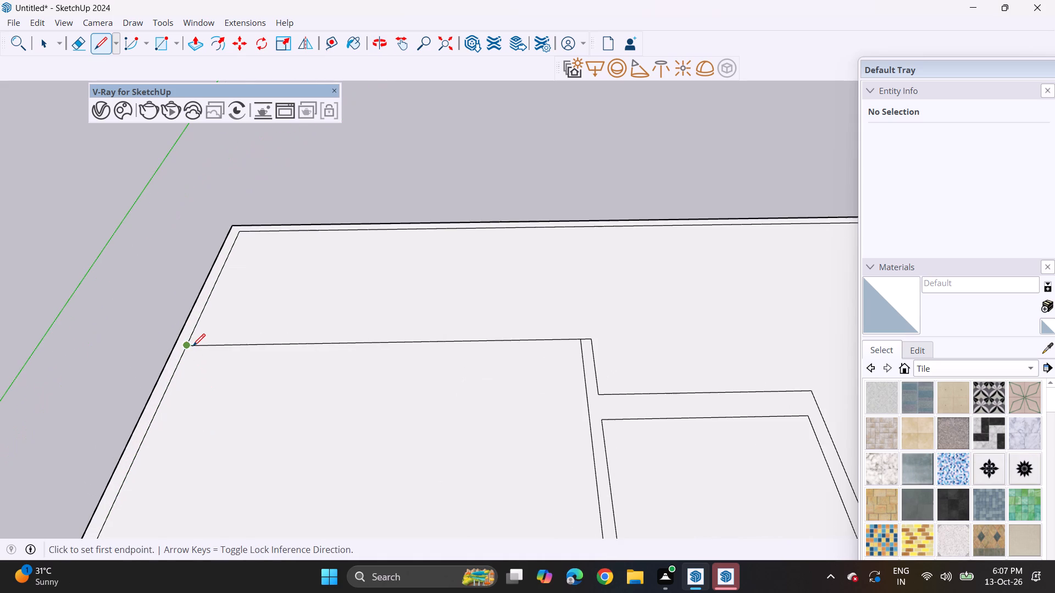
{"action": "left_click", "coordinate": [183, 358]}
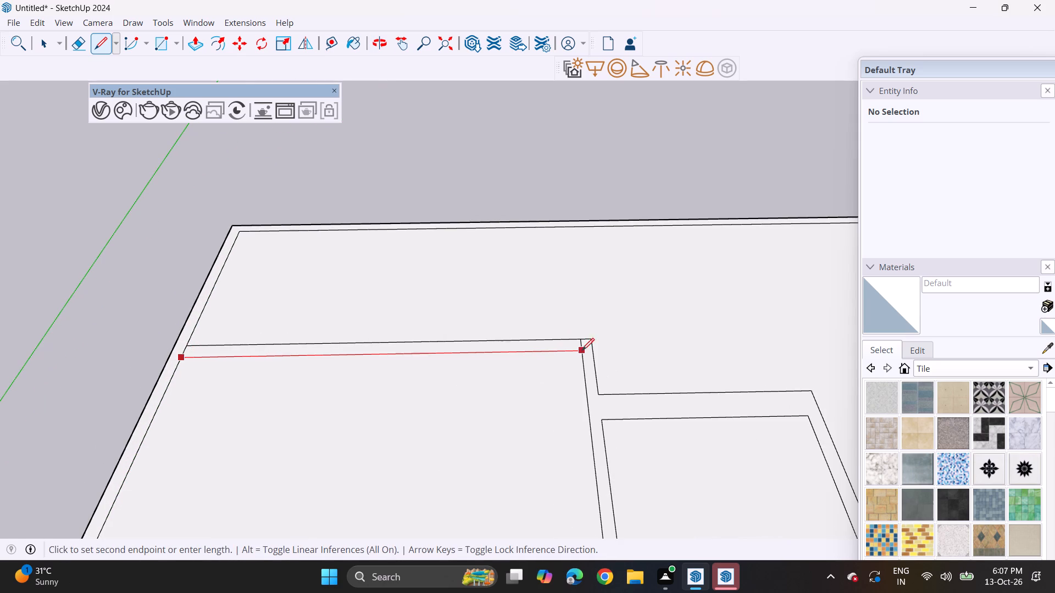
{"action": "left_click", "coordinate": [588, 352]}
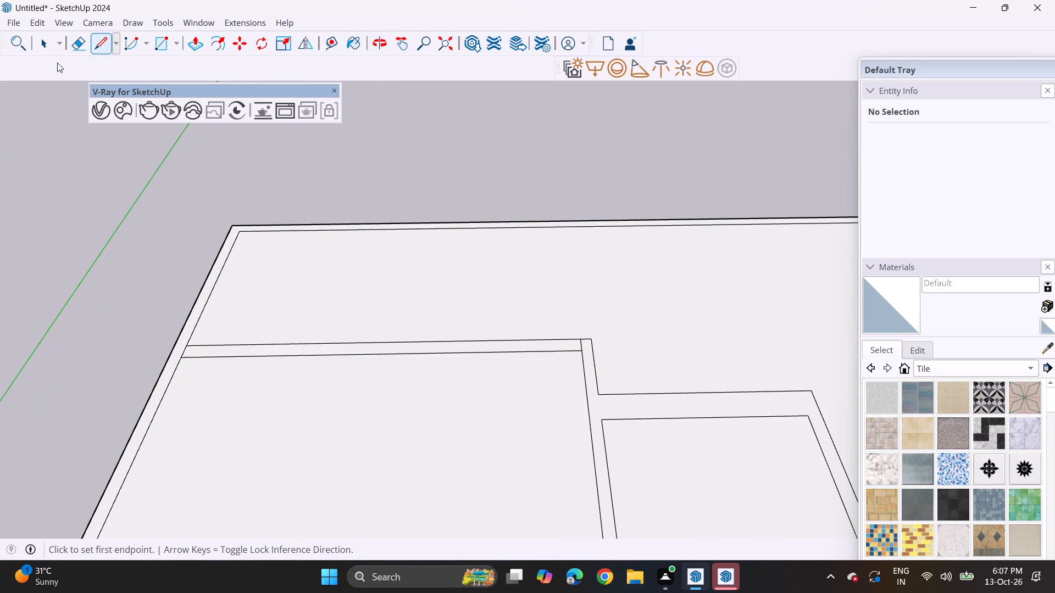
Erase the short segment crossing the partition's corner so its two wall strips join.
{"action": "left_click", "coordinate": [75, 44]}
{"action": "scroll", "coordinate": [640, 377], "scroll_direction": "up", "scroll_amount": 4}
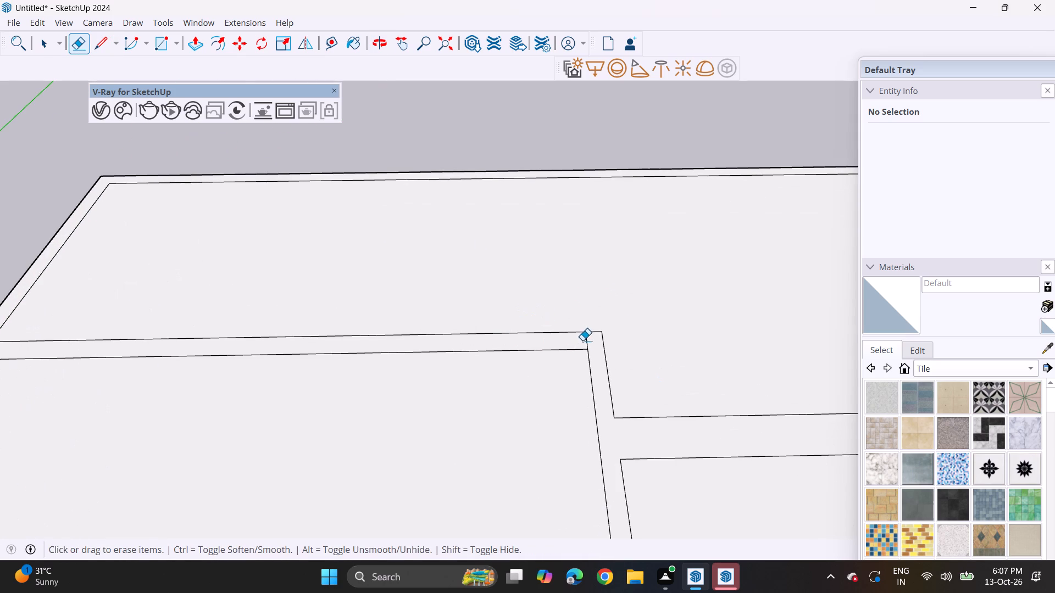
{"action": "left_click", "coordinate": [589, 342]}
{"action": "left_click_drag", "start_coordinate": [590, 342], "coordinate": [584, 340]}
{"action": "scroll", "coordinate": [576, 346], "scroll_direction": "down", "scroll_amount": 3}
{"action": "left_click", "coordinate": [581, 340]}
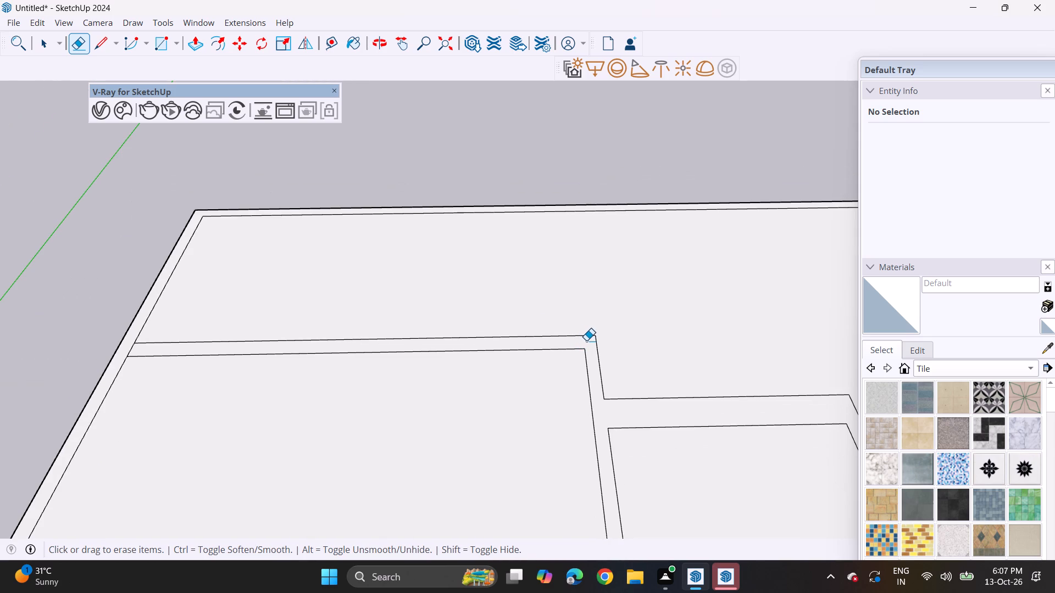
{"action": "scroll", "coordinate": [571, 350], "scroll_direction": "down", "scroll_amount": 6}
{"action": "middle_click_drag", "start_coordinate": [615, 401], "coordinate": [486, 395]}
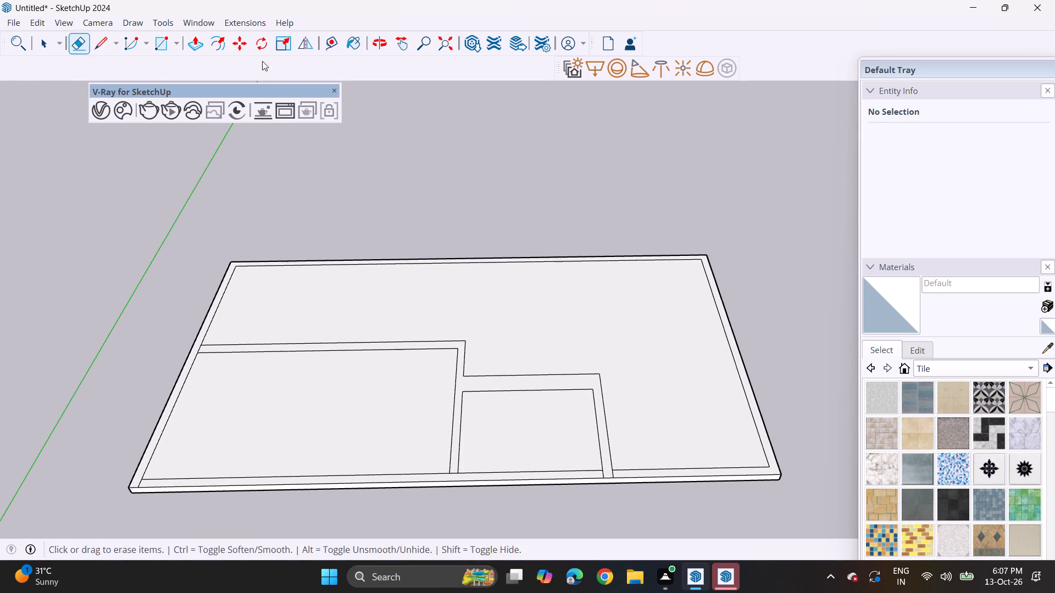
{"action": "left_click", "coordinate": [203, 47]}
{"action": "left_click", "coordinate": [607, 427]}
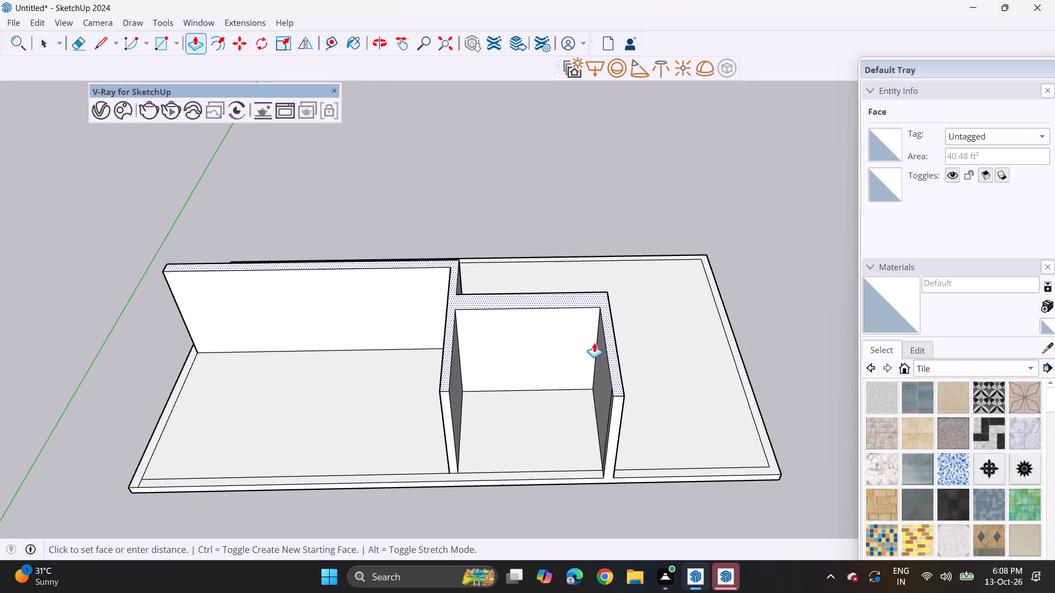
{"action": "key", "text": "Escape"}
Erase the short line across the front perimeter band on the outer side of the front room's right wall.
{"action": "scroll", "coordinate": [608, 434], "scroll_direction": "up", "scroll_amount": 3}
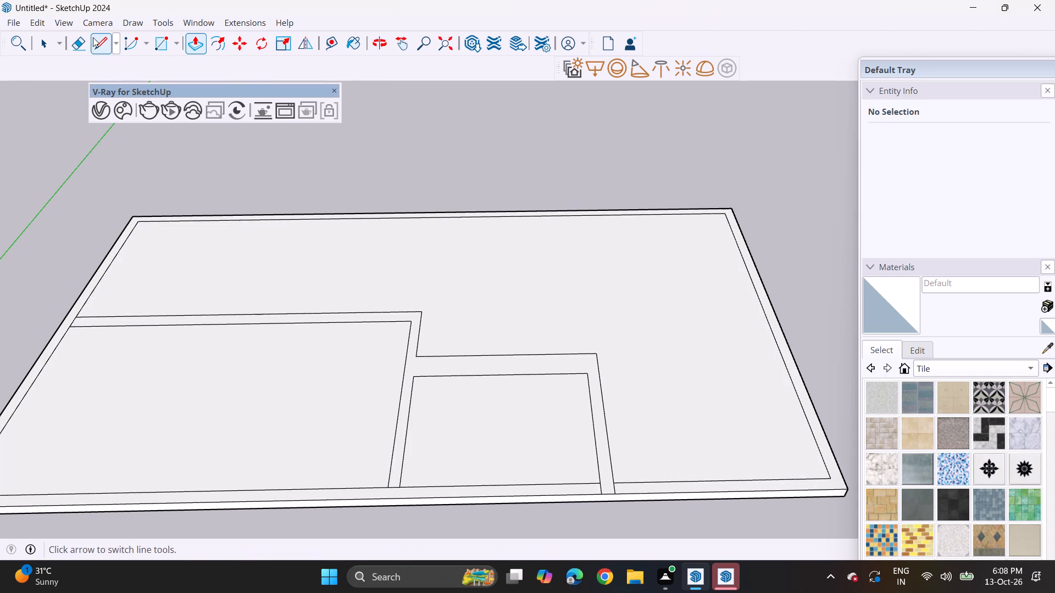
{"action": "left_click", "coordinate": [87, 44]}
{"action": "scroll", "coordinate": [624, 488], "scroll_direction": "up", "scroll_amount": 3}
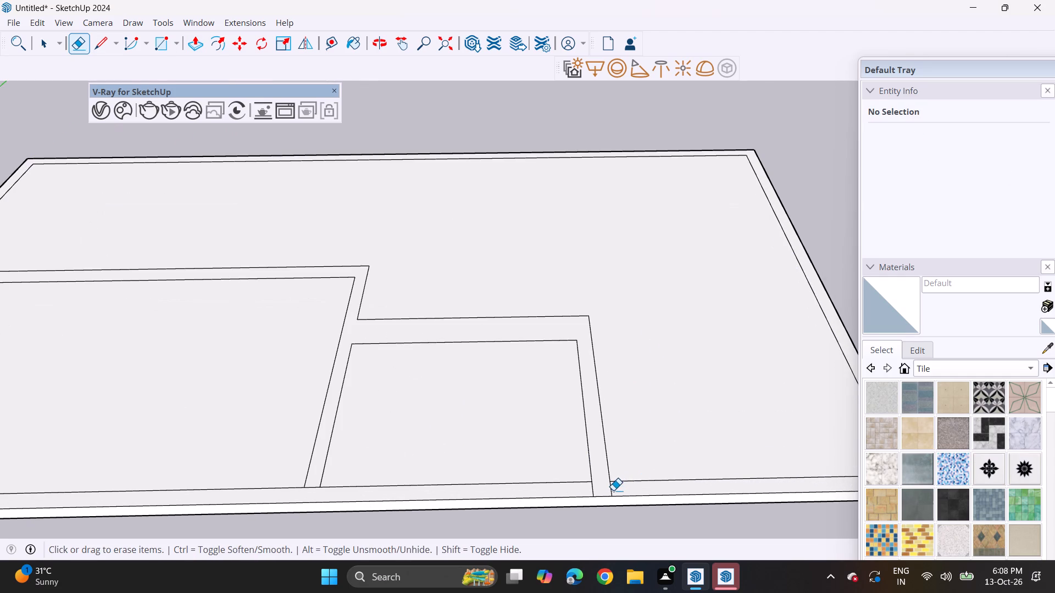
{"action": "left_click", "coordinate": [613, 490]}
Lower the display brightness to 27.
{"action": "left_click", "coordinate": [958, 573]}
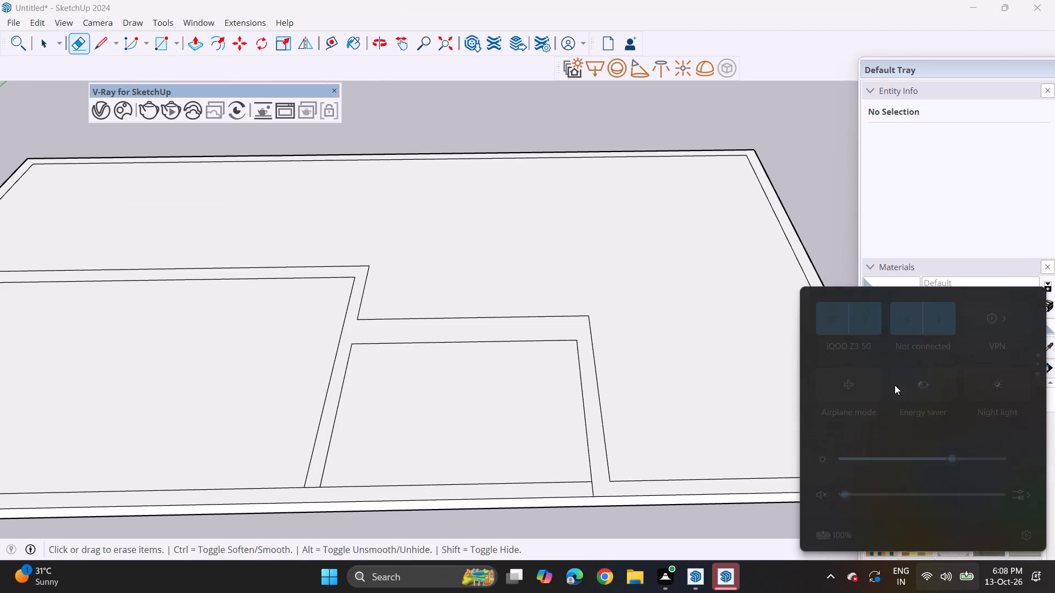
{"action": "left_click", "coordinate": [897, 457]}
{"action": "left_click", "coordinate": [886, 461]}
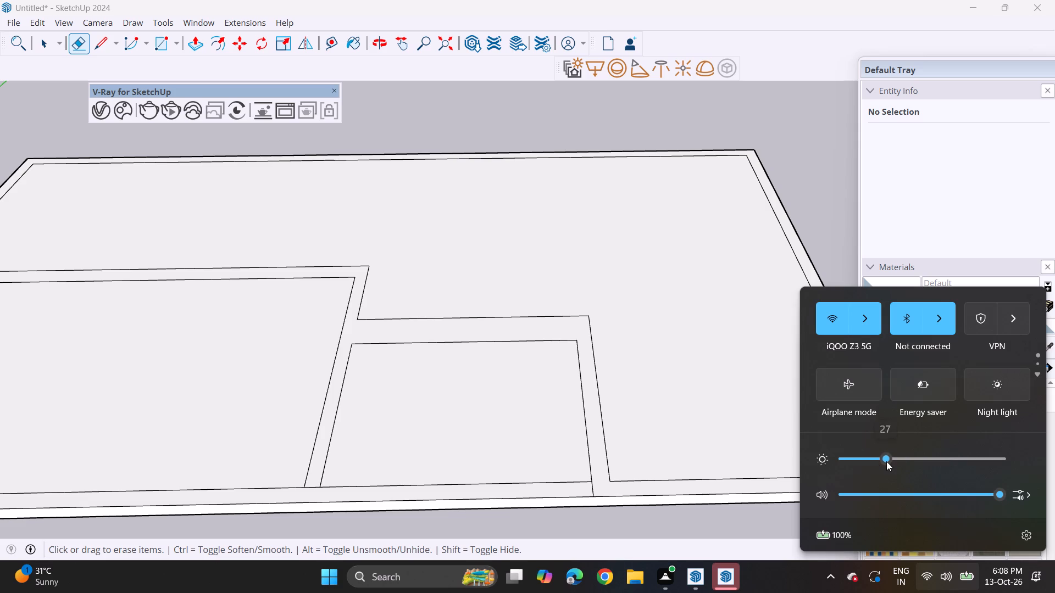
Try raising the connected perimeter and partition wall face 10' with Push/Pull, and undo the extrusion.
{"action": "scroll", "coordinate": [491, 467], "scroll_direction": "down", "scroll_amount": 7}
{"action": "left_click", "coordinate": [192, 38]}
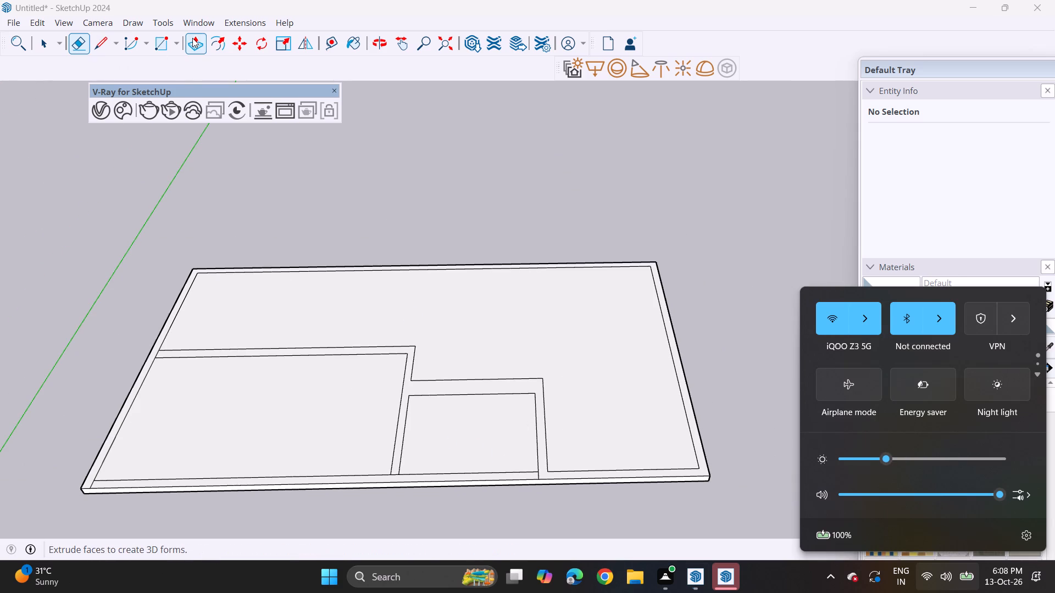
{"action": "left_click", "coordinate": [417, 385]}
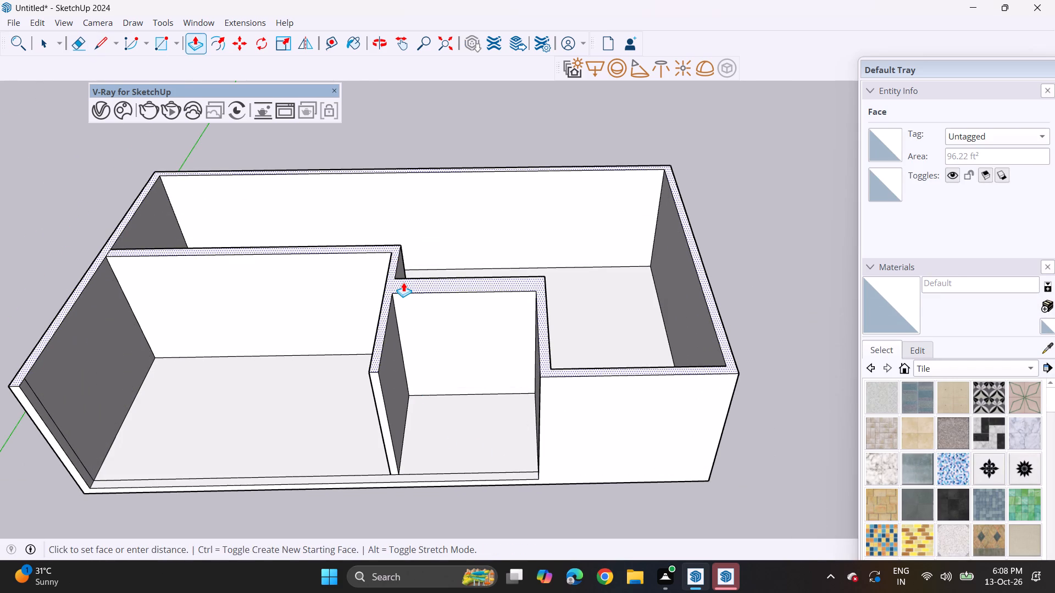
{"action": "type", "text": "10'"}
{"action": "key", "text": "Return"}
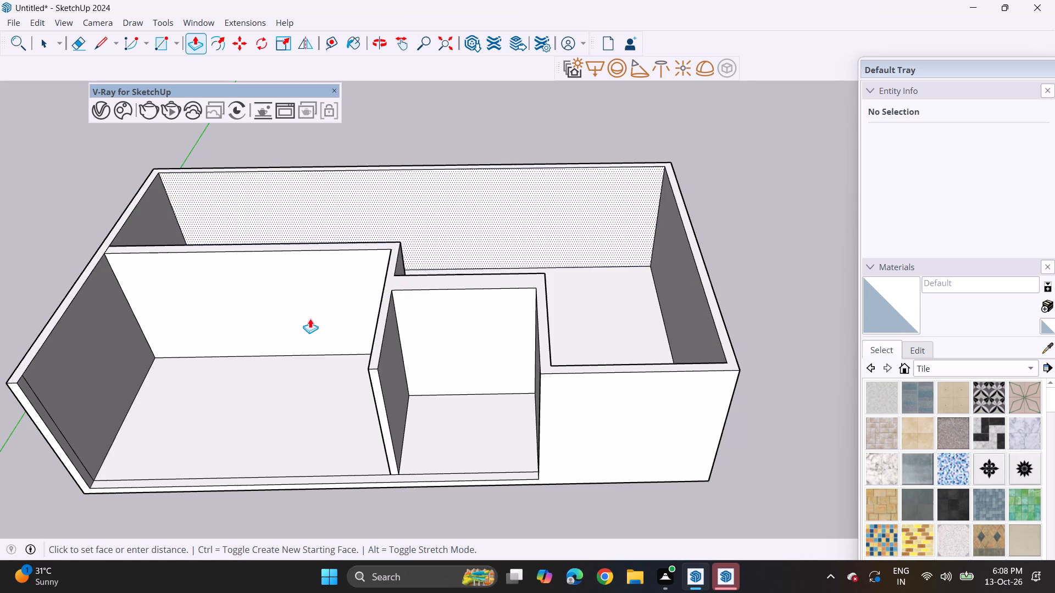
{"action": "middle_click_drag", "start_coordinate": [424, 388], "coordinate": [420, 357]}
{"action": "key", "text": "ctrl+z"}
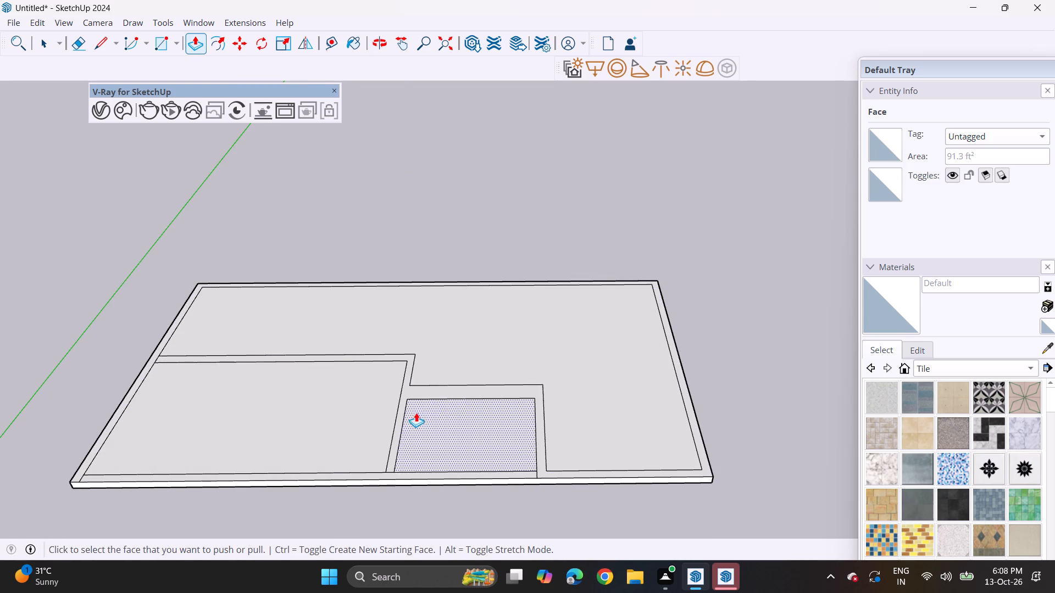
Raise the connected perimeter and partition wall face 10' with Push/Pull.
{"action": "left_click", "coordinate": [411, 391]}
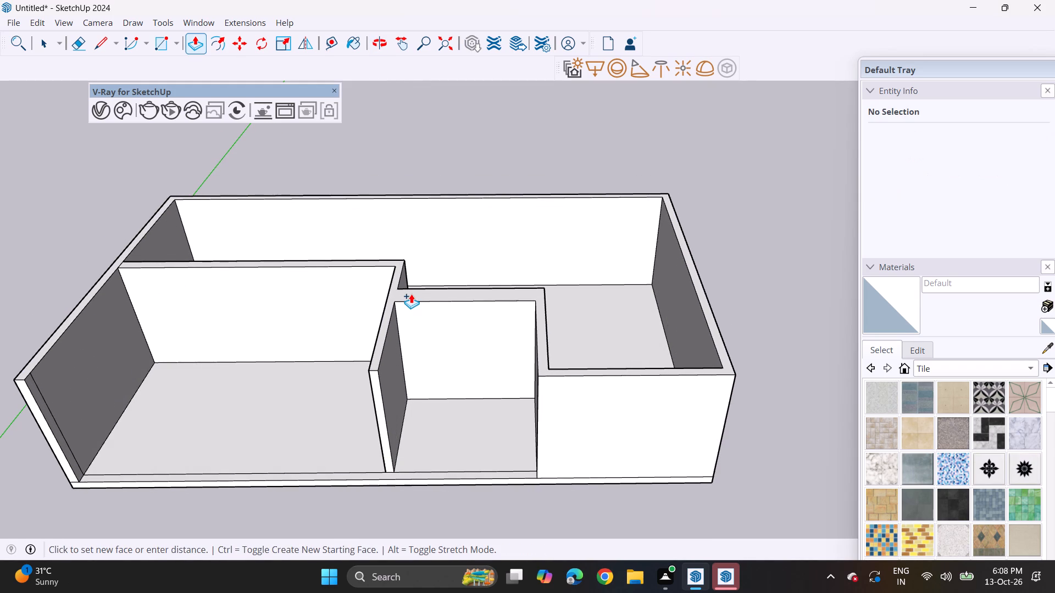
{"action": "type", "text": "10'"}
{"action": "key", "text": "Return"}
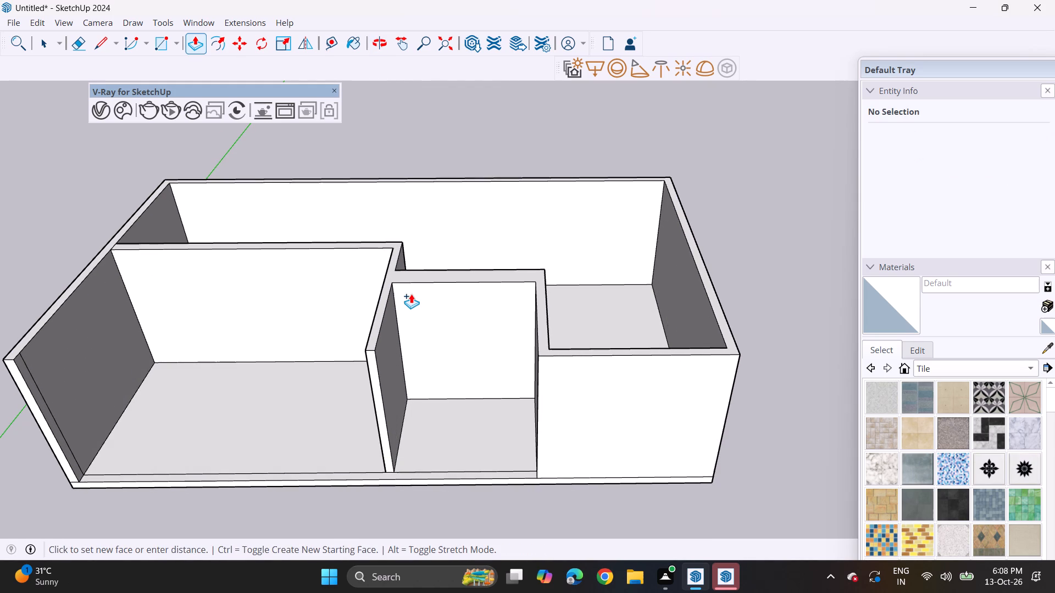
Examine the raised ground-floor walls from the front, from eye level and from above.
{"action": "middle_click_drag", "start_coordinate": [501, 345], "coordinate": [510, 189]}
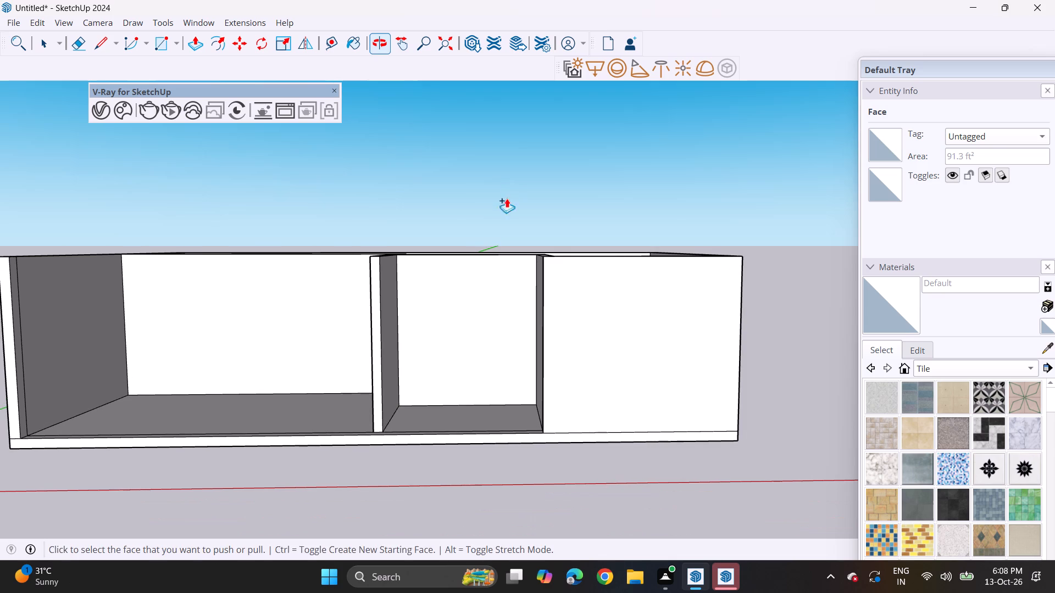
{"action": "middle_click_drag", "start_coordinate": [479, 245], "coordinate": [565, 261], "text": "shift"}
{"action": "middle_click_drag", "start_coordinate": [543, 283], "coordinate": [519, 277]}
{"action": "middle_click_drag", "start_coordinate": [524, 282], "coordinate": [443, 295], "text": "shift"}
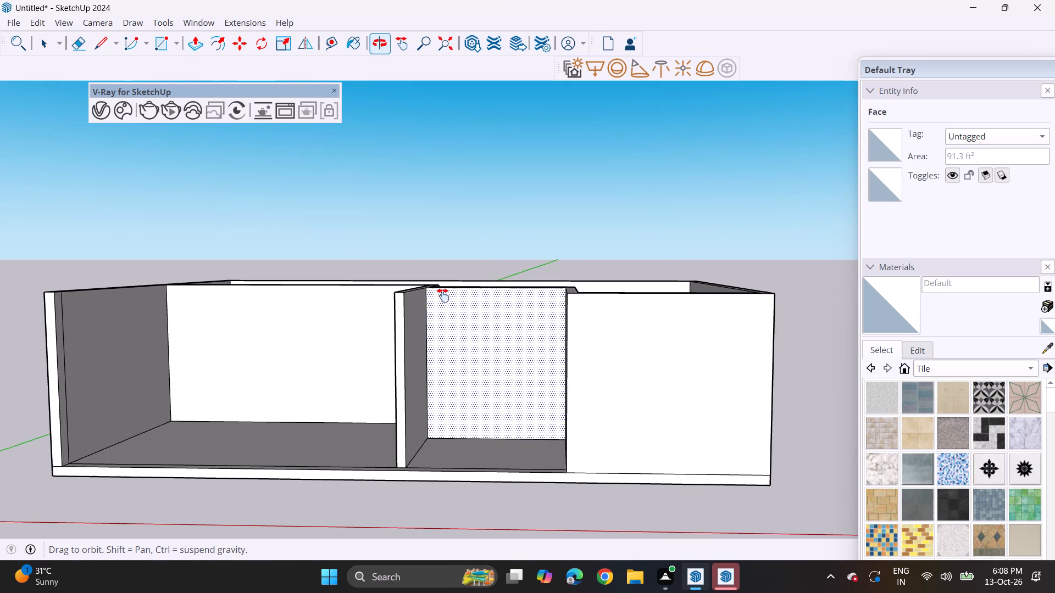
{"action": "middle_click_drag", "start_coordinate": [443, 295], "coordinate": [509, 272], "text": "shift"}
{"action": "middle_click_drag", "start_coordinate": [504, 300], "coordinate": [457, 266]}
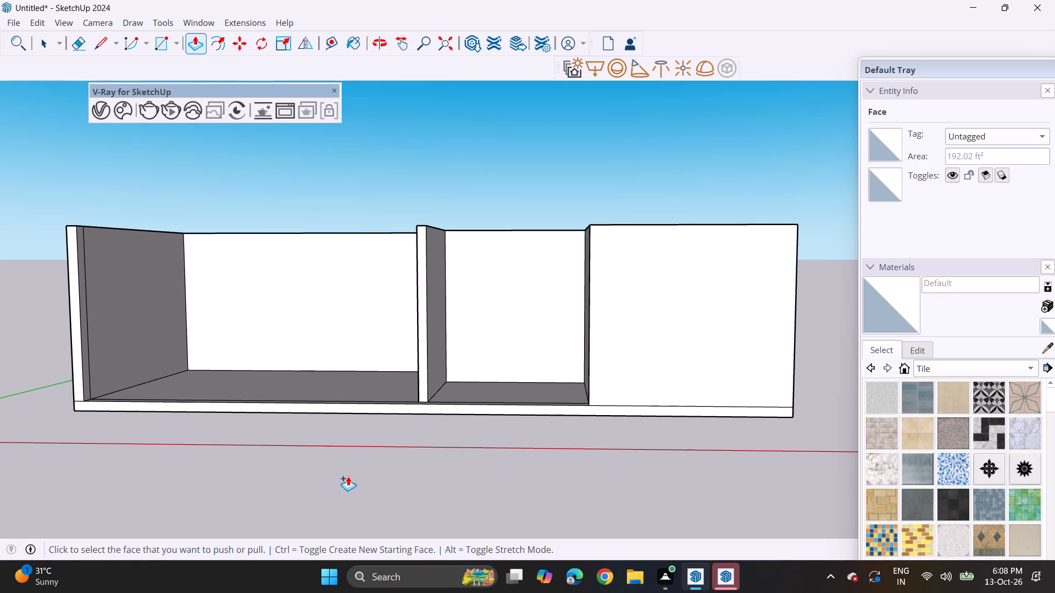
{"action": "scroll", "coordinate": [331, 407], "scroll_direction": "down", "scroll_amount": 2}
{"action": "middle_click_drag", "start_coordinate": [330, 407], "coordinate": [362, 398], "text": "shift"}
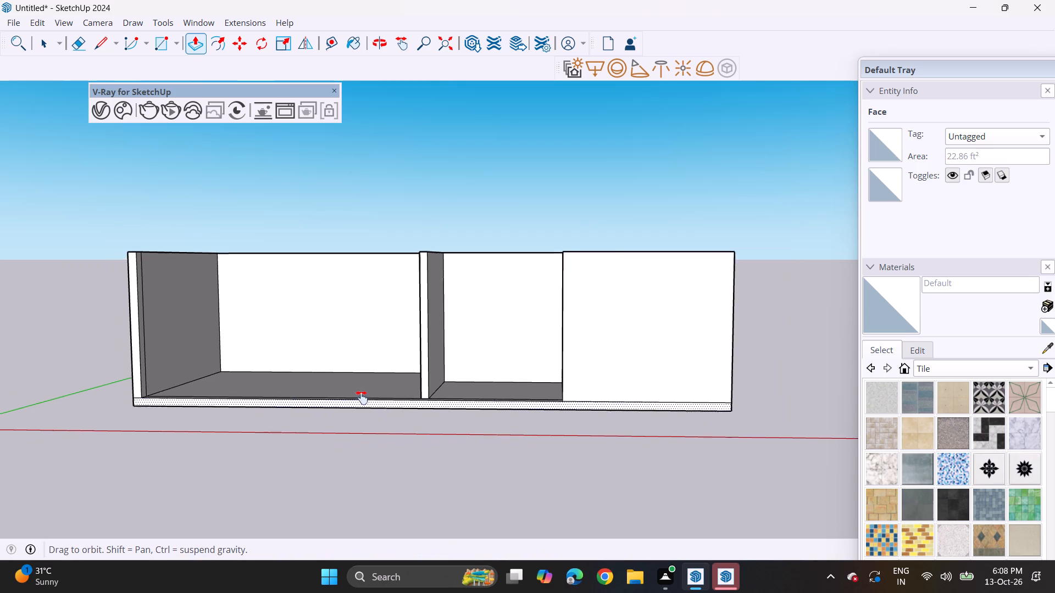
{"action": "middle_click_drag", "start_coordinate": [362, 398], "coordinate": [369, 426], "text": "shift"}
{"action": "middle_click_drag", "start_coordinate": [346, 420], "coordinate": [323, 555]}
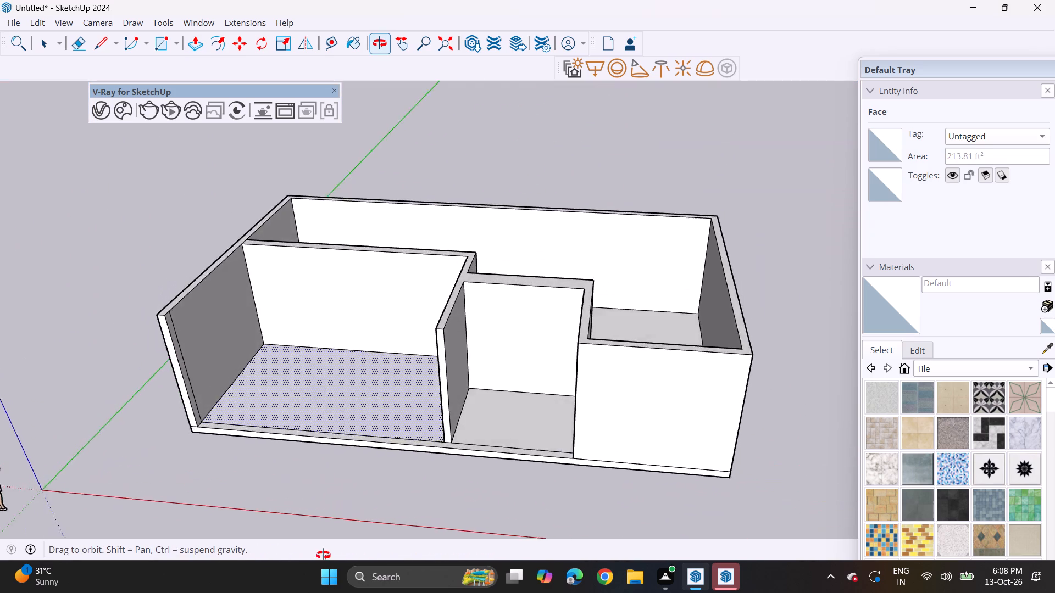
{"action": "middle_click_drag", "start_coordinate": [323, 555], "coordinate": [370, 425]}
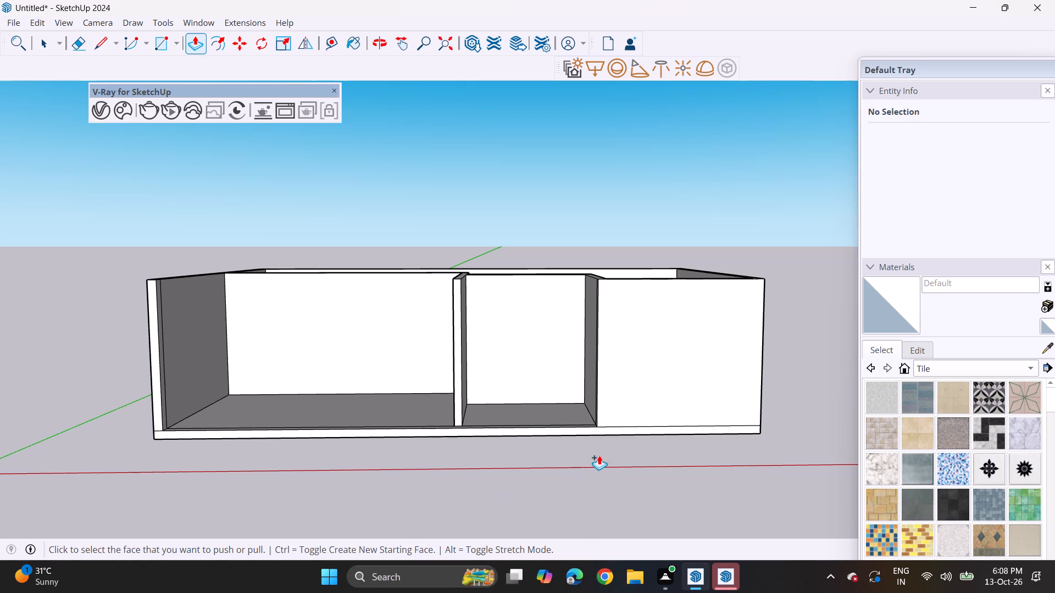
{"action": "middle_click_drag", "start_coordinate": [610, 412], "coordinate": [562, 397]}
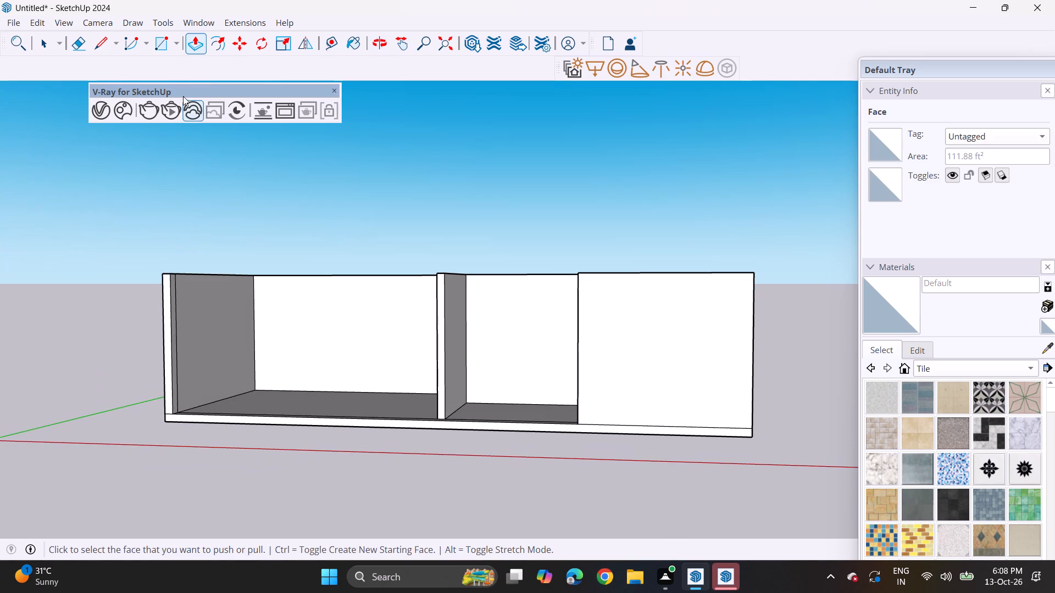
Draw a vertical line down the right room's front wall, near its inner corner, from the top edge to the slab.
{"action": "left_click_drag", "start_coordinate": [96, 42], "coordinate": [123, 54]}
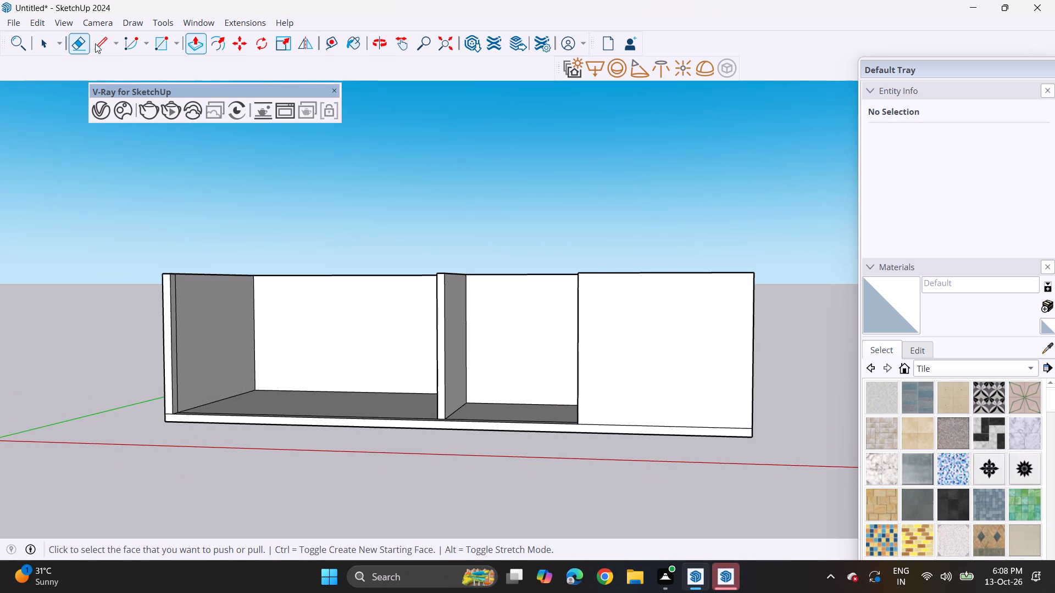
{"action": "left_click", "coordinate": [110, 48]}
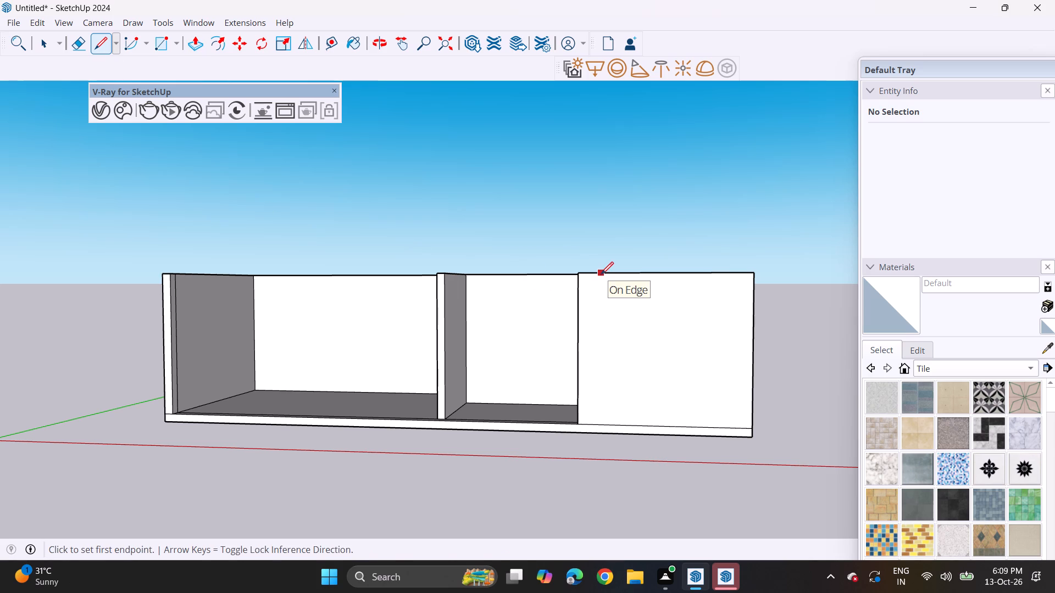
{"action": "left_click", "coordinate": [601, 274]}
{"action": "left_click", "coordinate": [600, 421]}
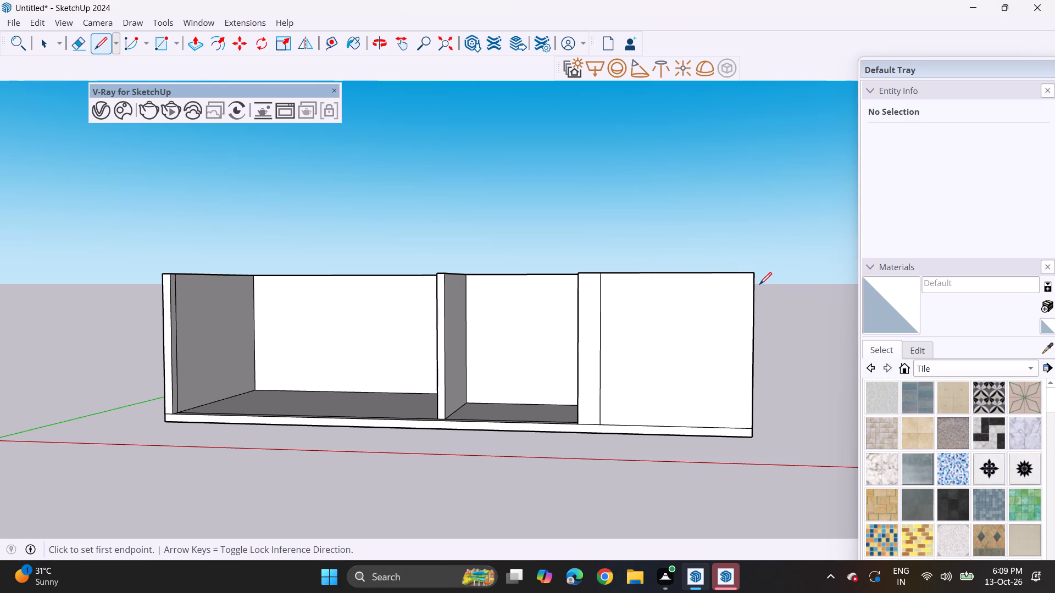
Push/Pull the outer face of the right room's end wall outward to extend the building beyond the slab.
{"action": "middle_click_drag", "start_coordinate": [747, 322], "coordinate": [676, 482]}
{"action": "left_click_drag", "start_coordinate": [201, 42], "coordinate": [213, 47]}
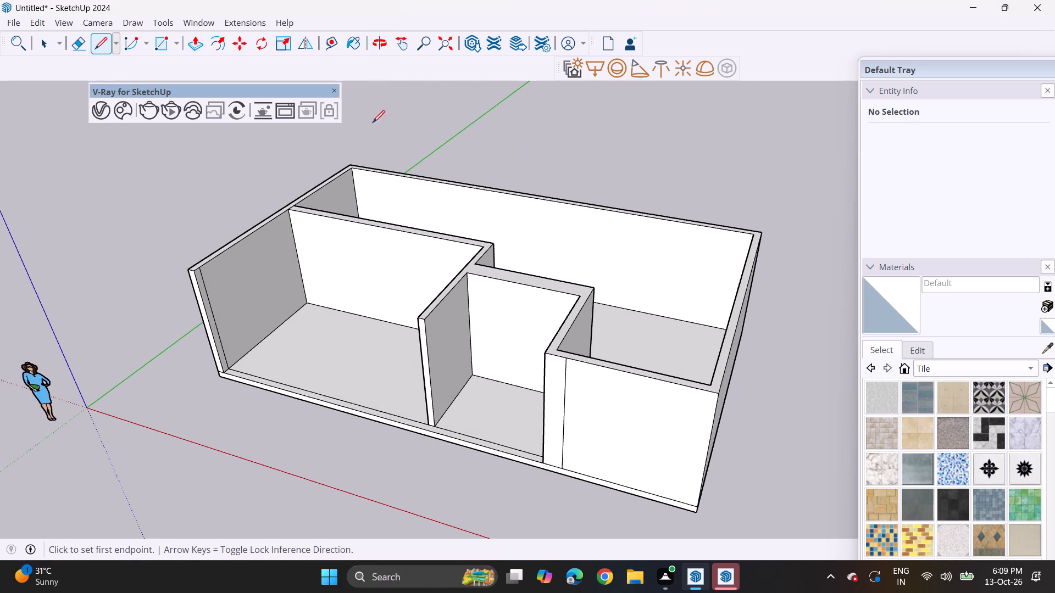
{"action": "middle_click_drag", "start_coordinate": [738, 399], "coordinate": [666, 391]}
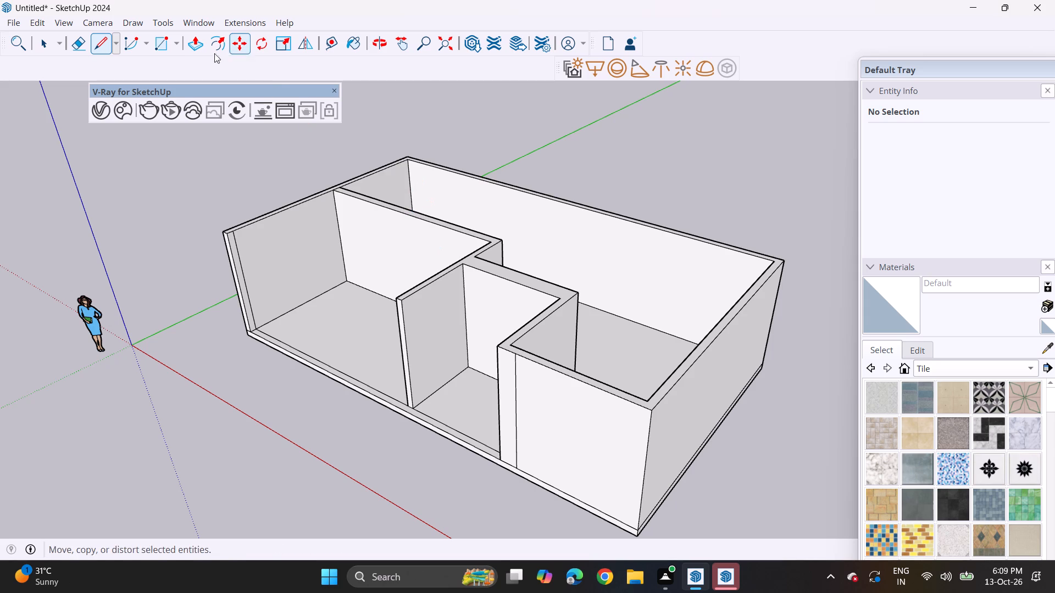
{"action": "left_click", "coordinate": [192, 55]}
{"action": "left_click", "coordinate": [193, 45]}
{"action": "left_click", "coordinate": [685, 439]}
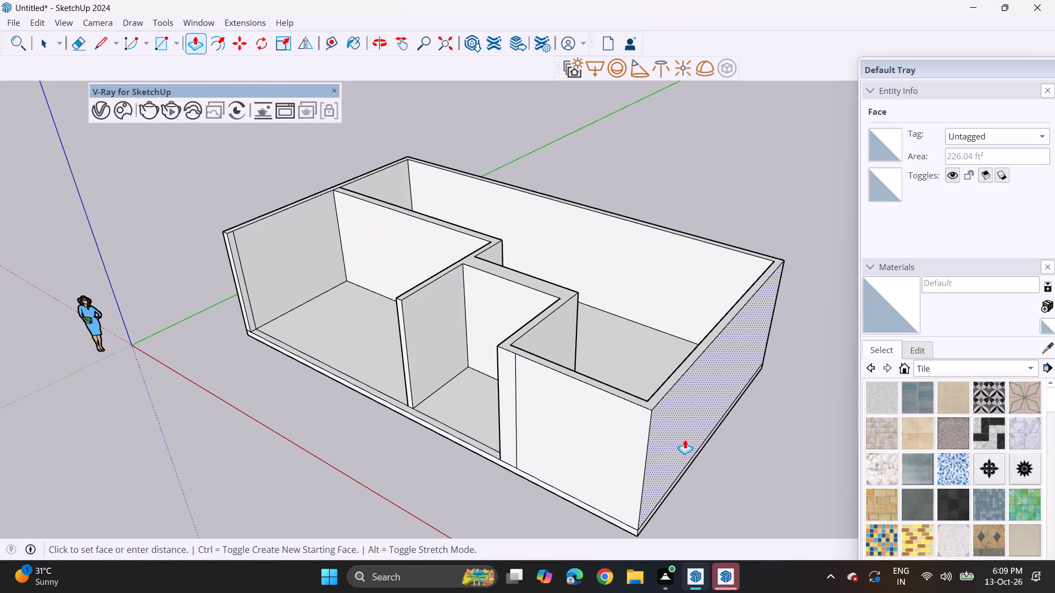
{"action": "left_click", "coordinate": [730, 461]}
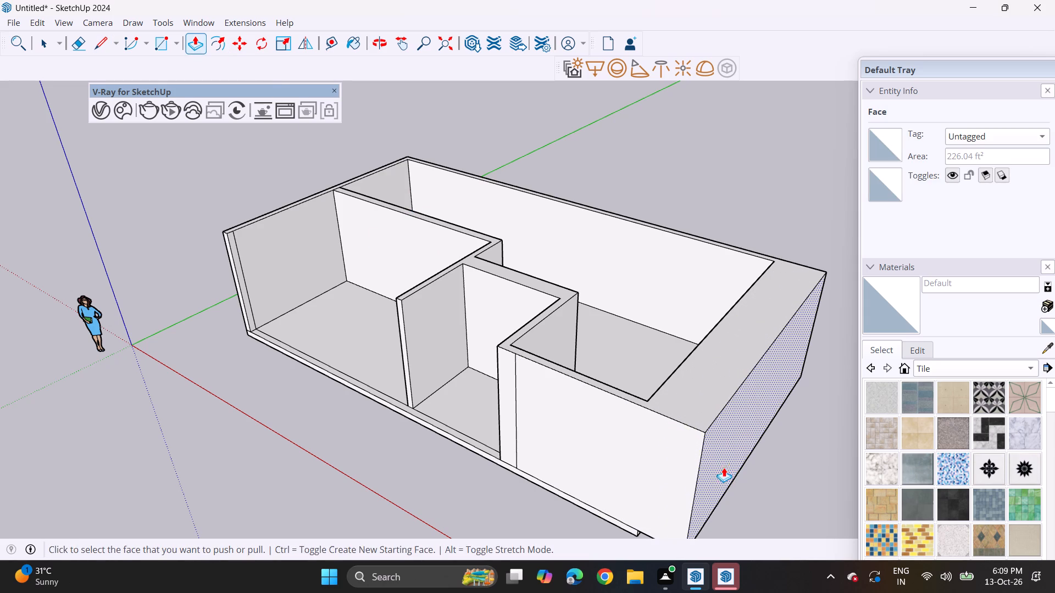
Push the inner face of the extended end wall outward to widen the room and thin the wall.
{"action": "middle_click_drag", "start_coordinate": [662, 394], "coordinate": [982, 497]}
{"action": "left_click", "coordinate": [712, 292]}
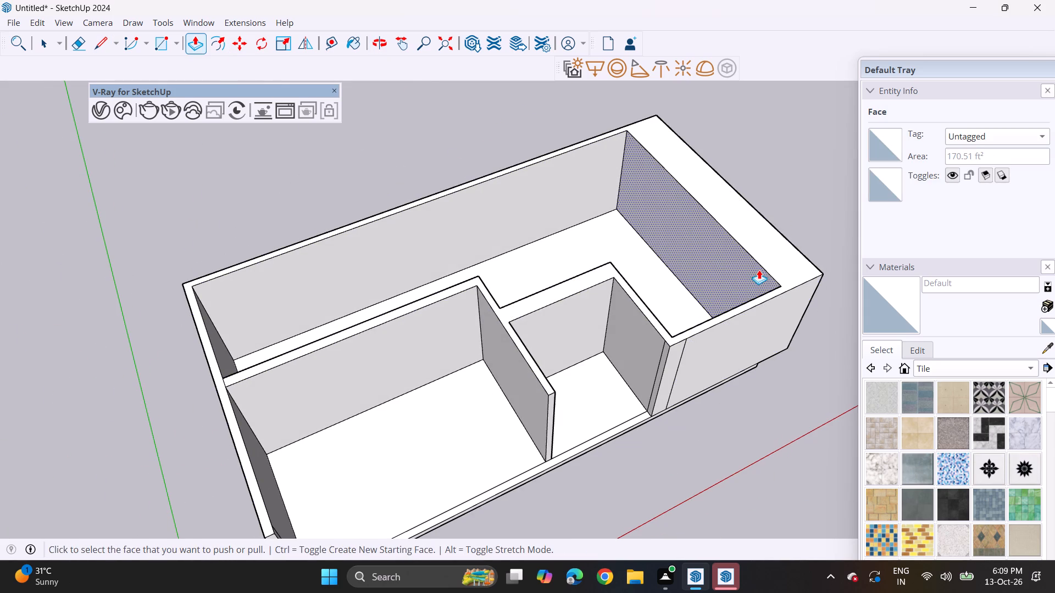
{"action": "left_click", "coordinate": [732, 277]}
{"action": "left_click", "coordinate": [754, 270]}
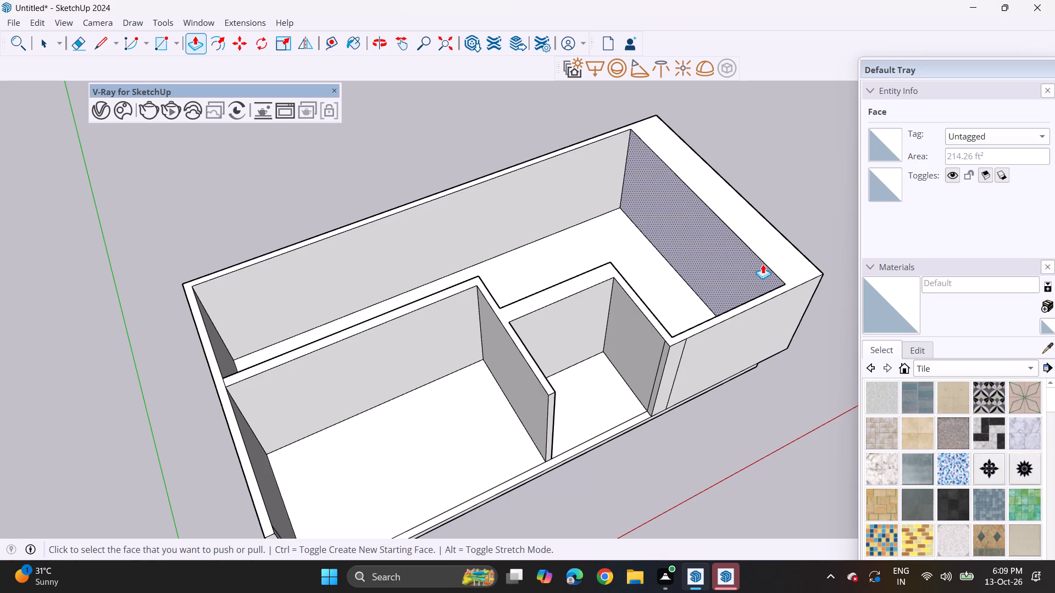
{"action": "key", "text": "Escape"}
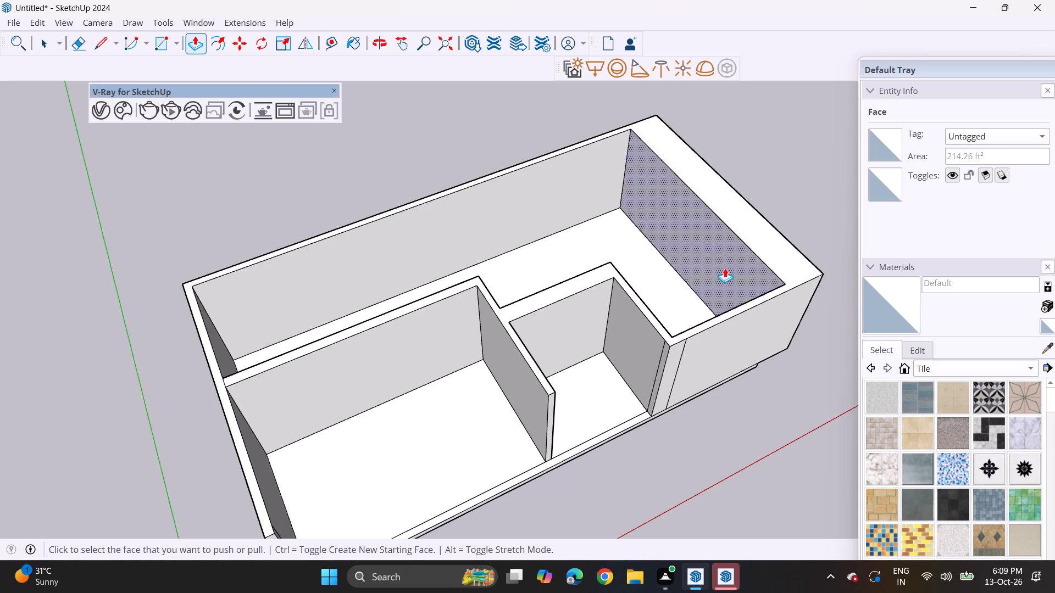
{"action": "left_click", "coordinate": [725, 268]}
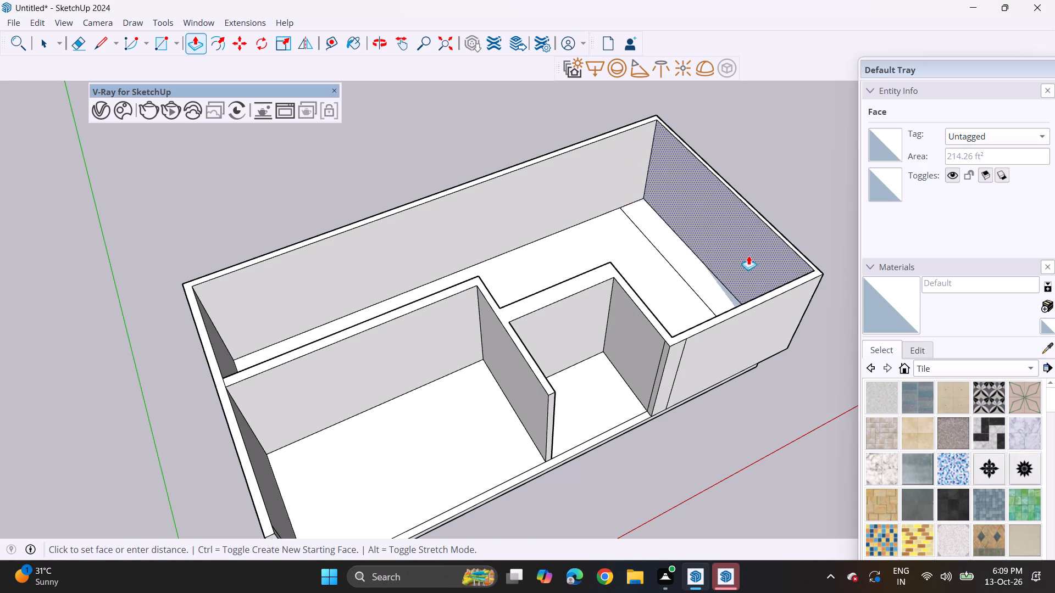
{"action": "left_click", "coordinate": [748, 256]}
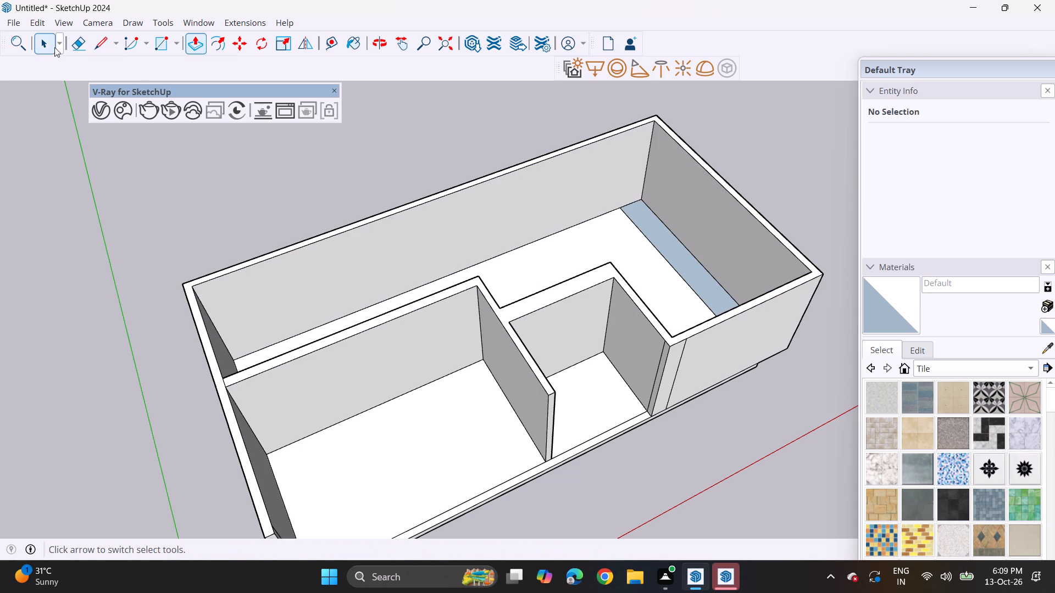
Extend the base slab's end face outward to align with the outer face of the extended end wall.
{"action": "left_click_drag", "start_coordinate": [76, 39], "coordinate": [103, 50]}
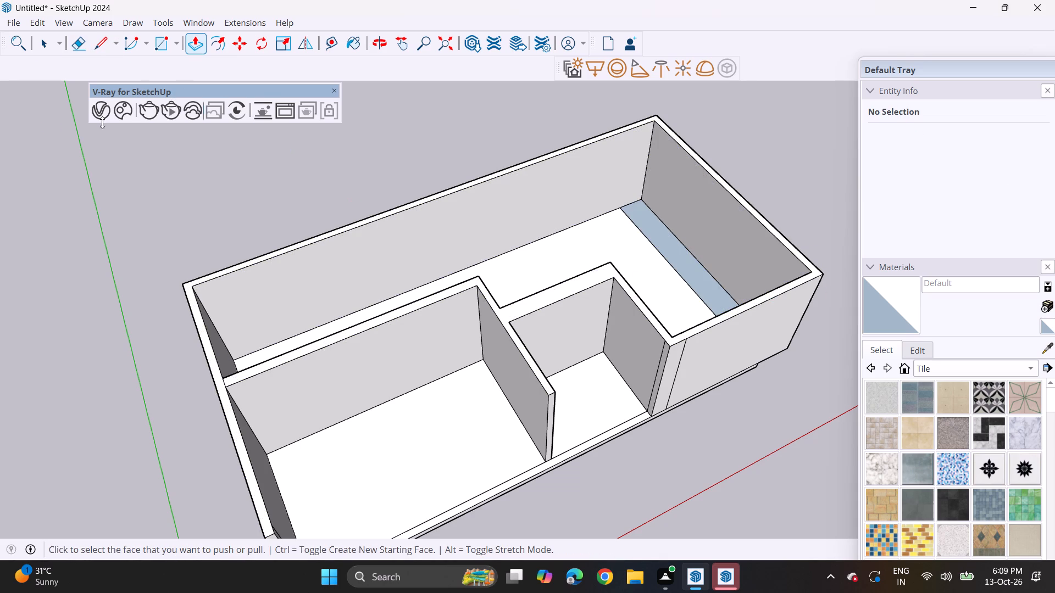
{"action": "middle_click_drag", "start_coordinate": [671, 422], "coordinate": [409, 153]}
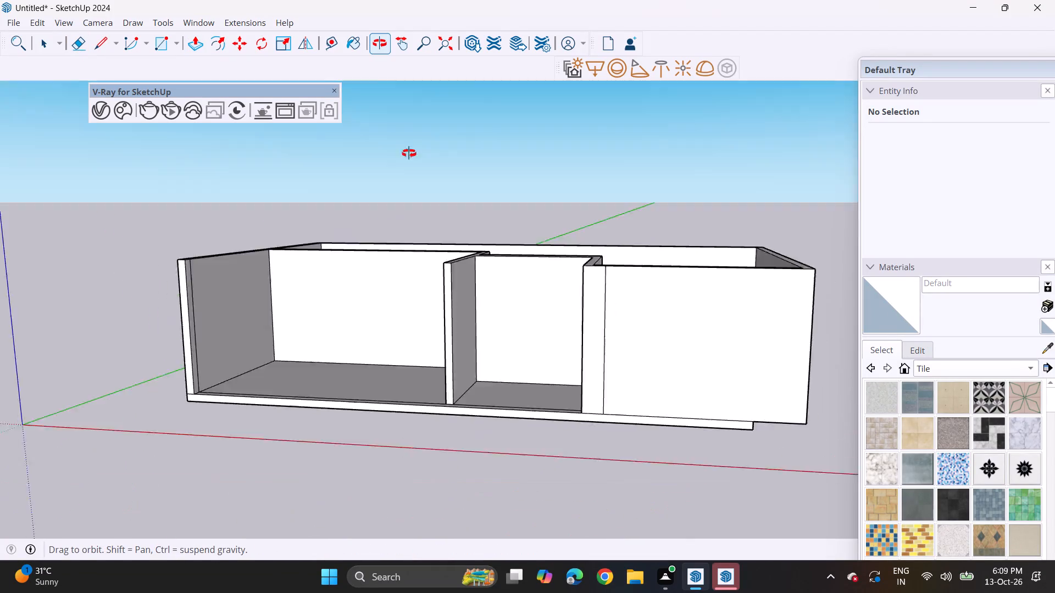
{"action": "middle_click_drag", "start_coordinate": [409, 153], "coordinate": [369, 139]}
{"action": "scroll", "coordinate": [693, 402], "scroll_direction": "up", "scroll_amount": 1}
{"action": "middle_click_drag", "start_coordinate": [684, 385], "coordinate": [640, 333]}
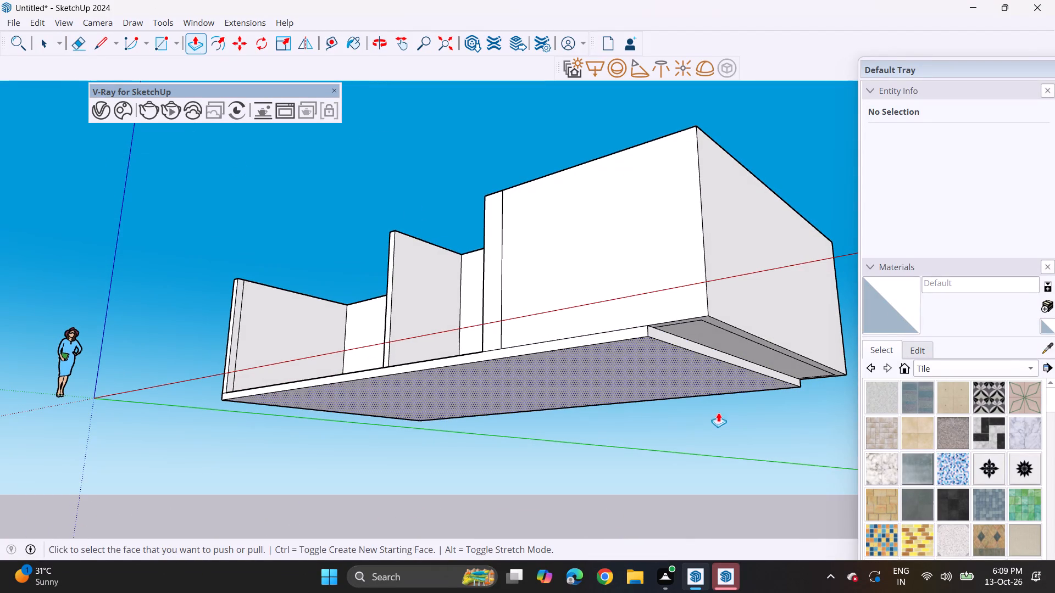
{"action": "left_click", "coordinate": [680, 337]}
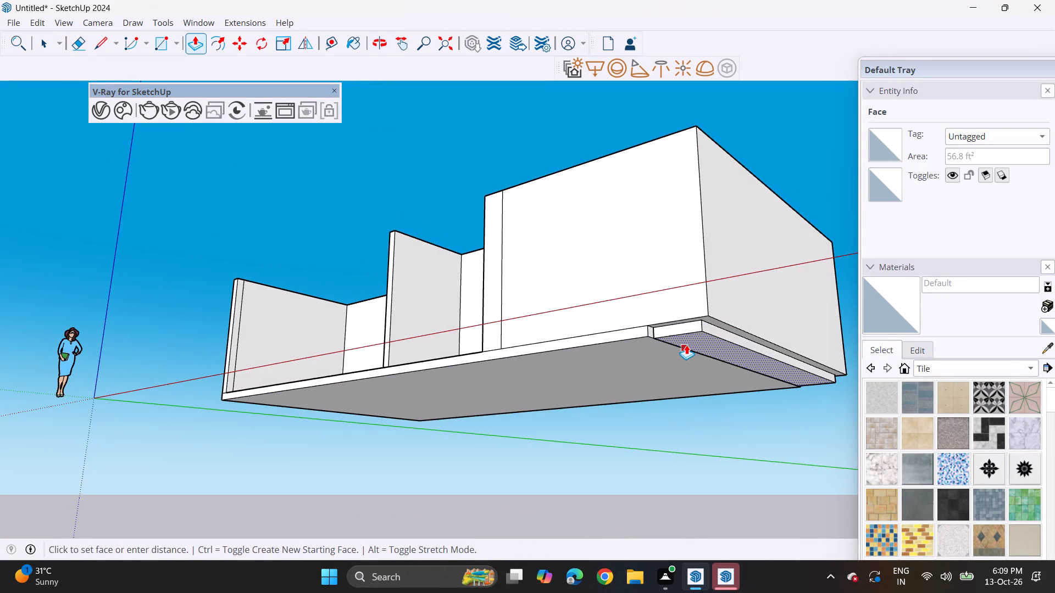
{"action": "key", "text": "Escape"}
{"action": "left_click", "coordinate": [673, 340]}
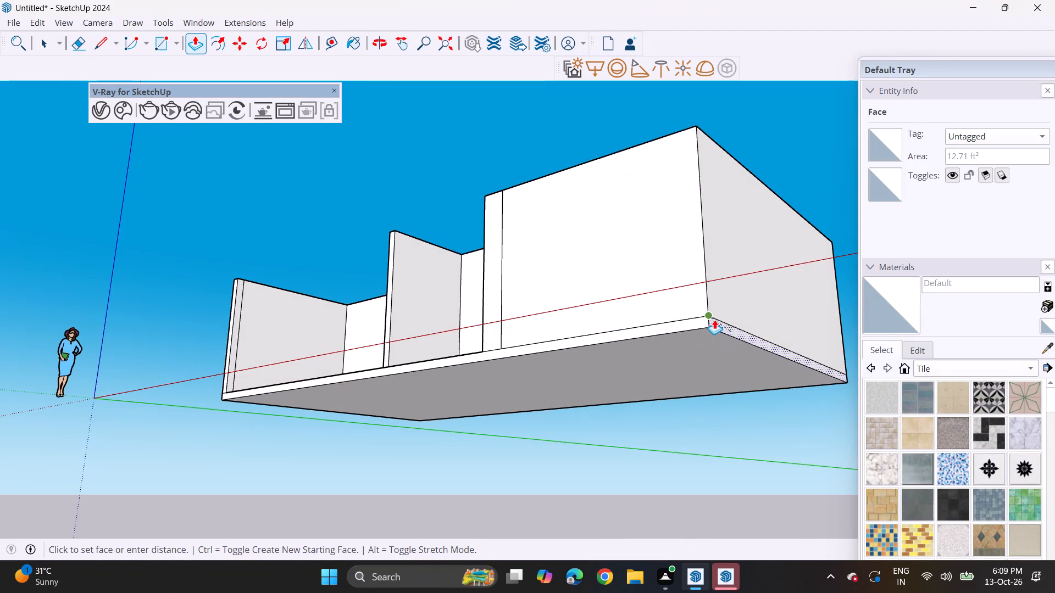
{"action": "left_click", "coordinate": [714, 320]}
Pull the narrow vertical strip on the right room's front wall slightly forward as a projecting pier.
{"action": "middle_click_drag", "start_coordinate": [654, 223], "coordinate": [842, 547]}
{"action": "middle_click_drag", "start_coordinate": [719, 335], "coordinate": [698, 311]}
{"action": "scroll", "coordinate": [719, 335], "scroll_direction": "up", "scroll_amount": 1}
{"action": "scroll", "coordinate": [691, 291], "scroll_direction": "down", "scroll_amount": 2}
{"action": "middle_click_drag", "start_coordinate": [699, 311], "coordinate": [687, 219]}
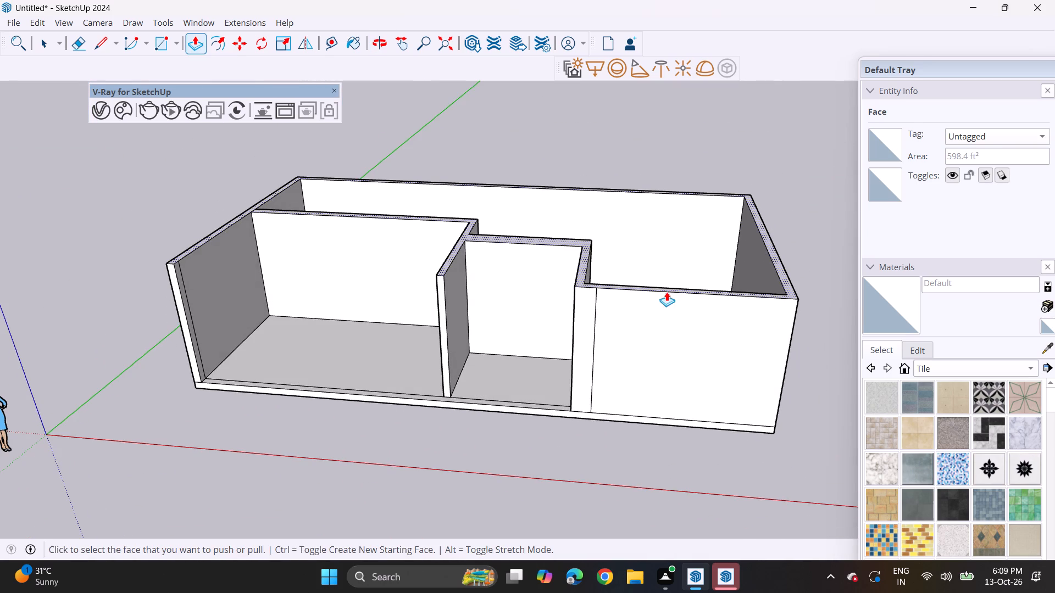
{"action": "left_click", "coordinate": [584, 348]}
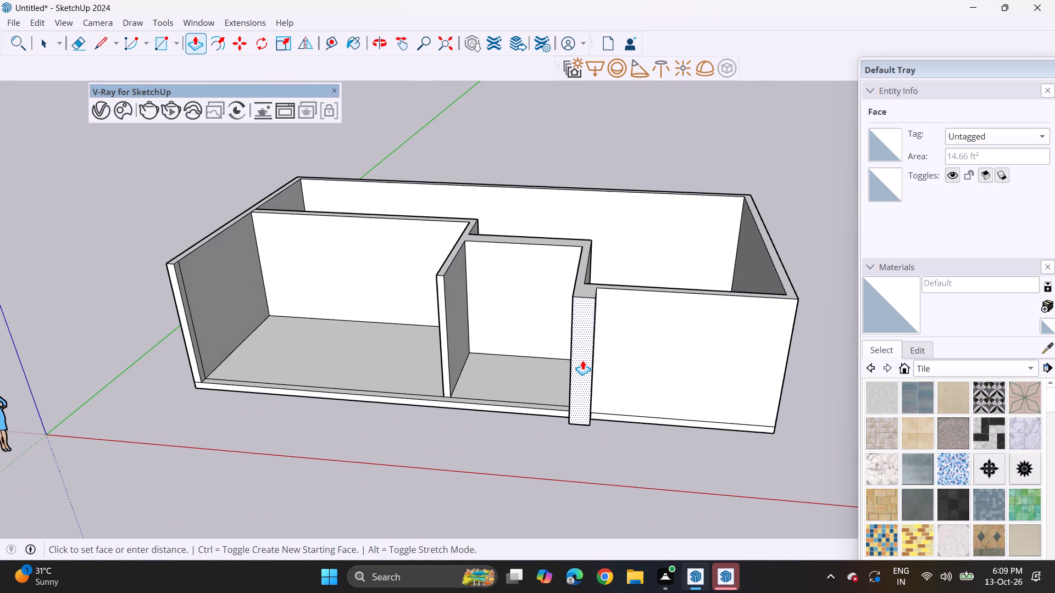
{"action": "left_click", "coordinate": [582, 360]}
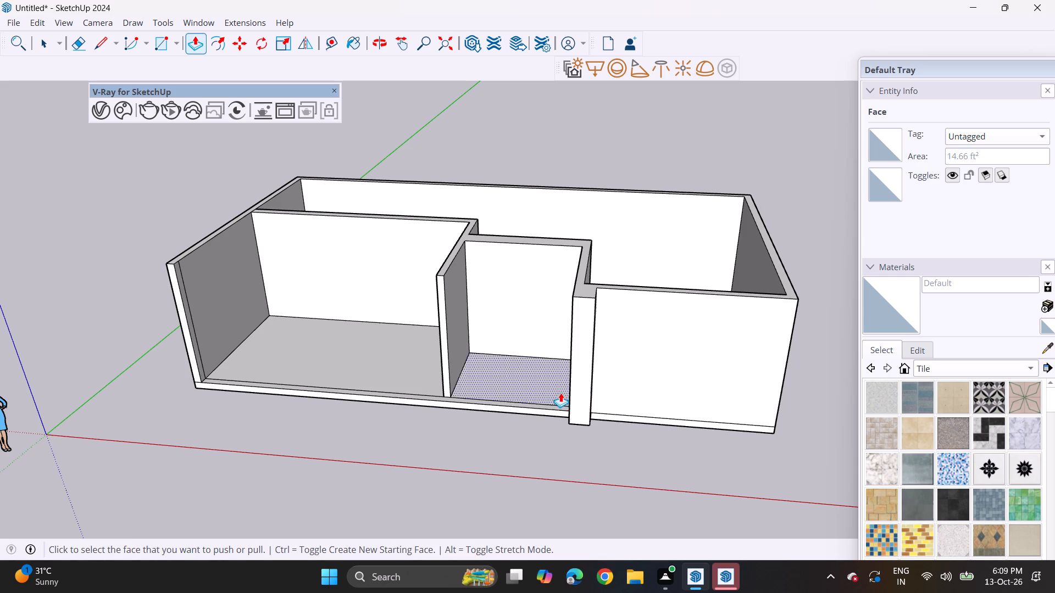
Pull the underside of the base slab downward to thicken it into a deeper plinth.
{"action": "middle_click_drag", "start_coordinate": [576, 381], "coordinate": [569, 230]}
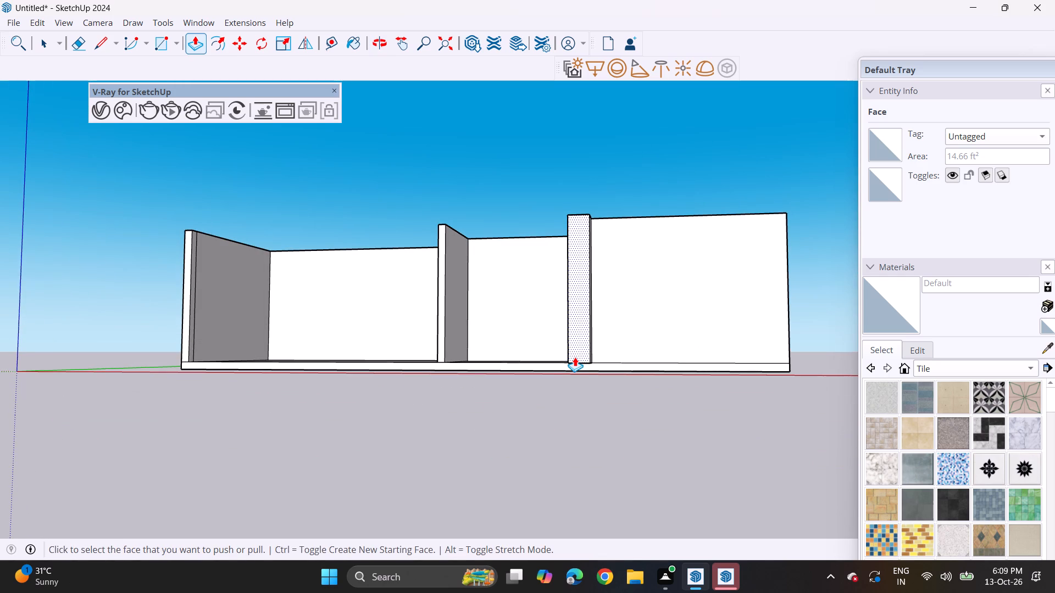
{"action": "middle_click_drag", "start_coordinate": [564, 405], "coordinate": [582, 310]}
{"action": "left_click", "coordinate": [556, 346]}
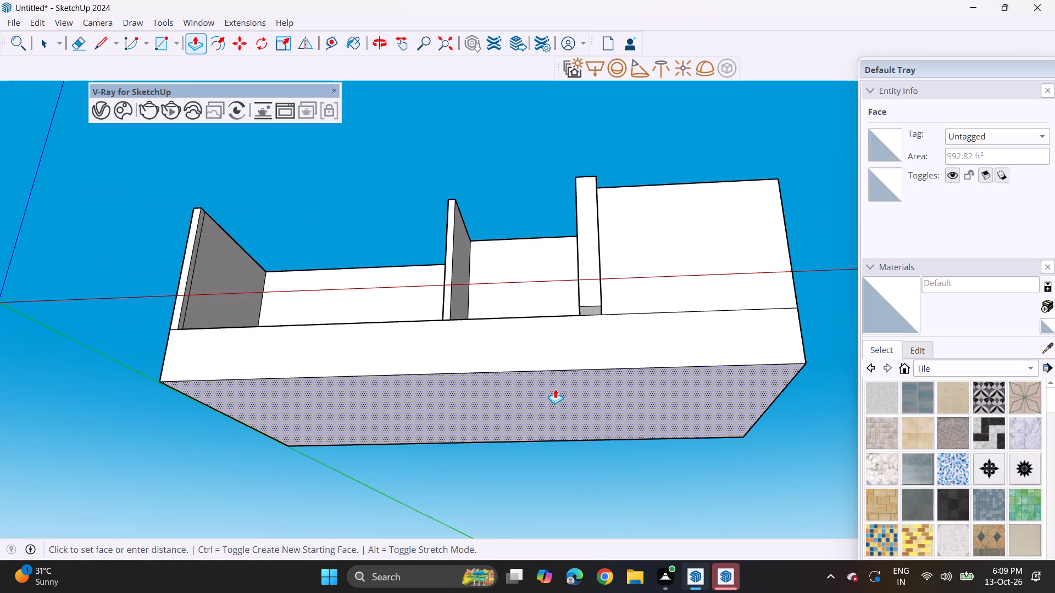
{"action": "left_click", "coordinate": [555, 389]}
Push the underside of the base slab upward to make the plinth shallower.
{"action": "middle_click_drag", "start_coordinate": [586, 321], "coordinate": [586, 406]}
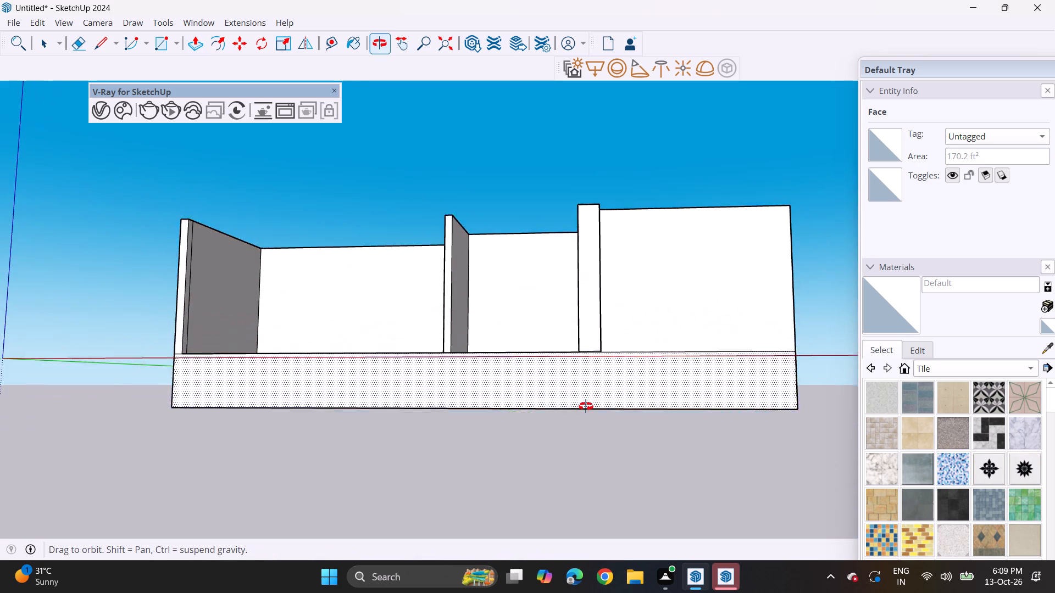
{"action": "middle_click_drag", "start_coordinate": [586, 406], "coordinate": [585, 450]}
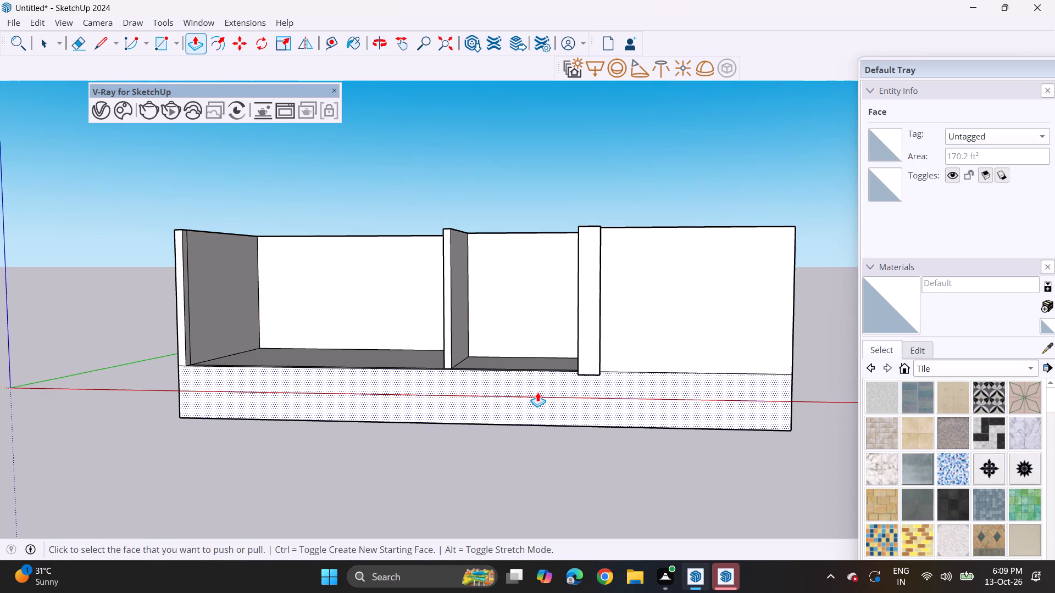
{"action": "scroll", "coordinate": [533, 391], "scroll_direction": "down", "scroll_amount": 1}
{"action": "middle_click_drag", "start_coordinate": [523, 404], "coordinate": [521, 276]}
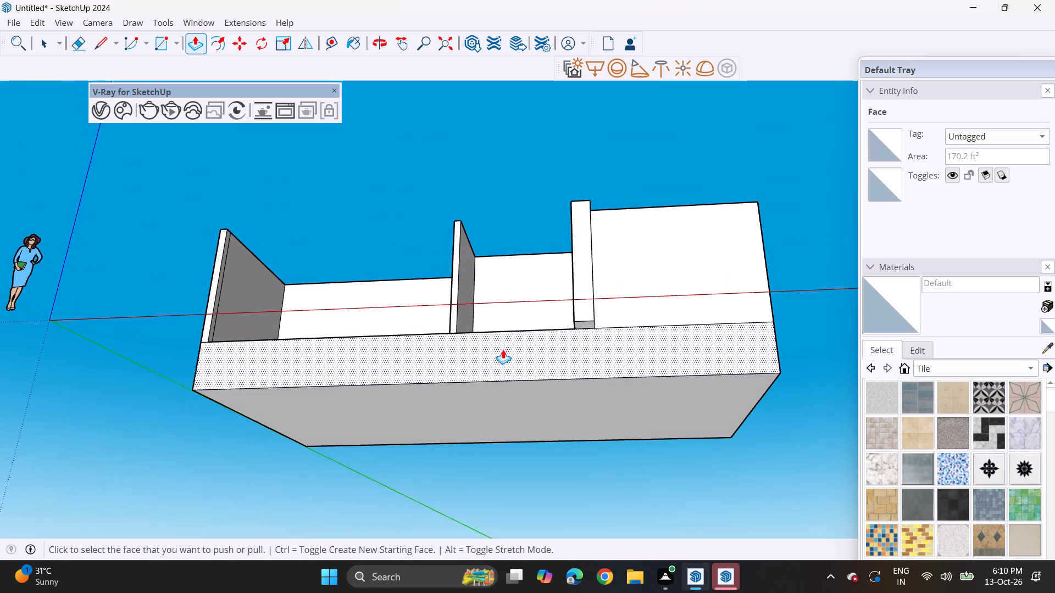
{"action": "left_click", "coordinate": [503, 396]}
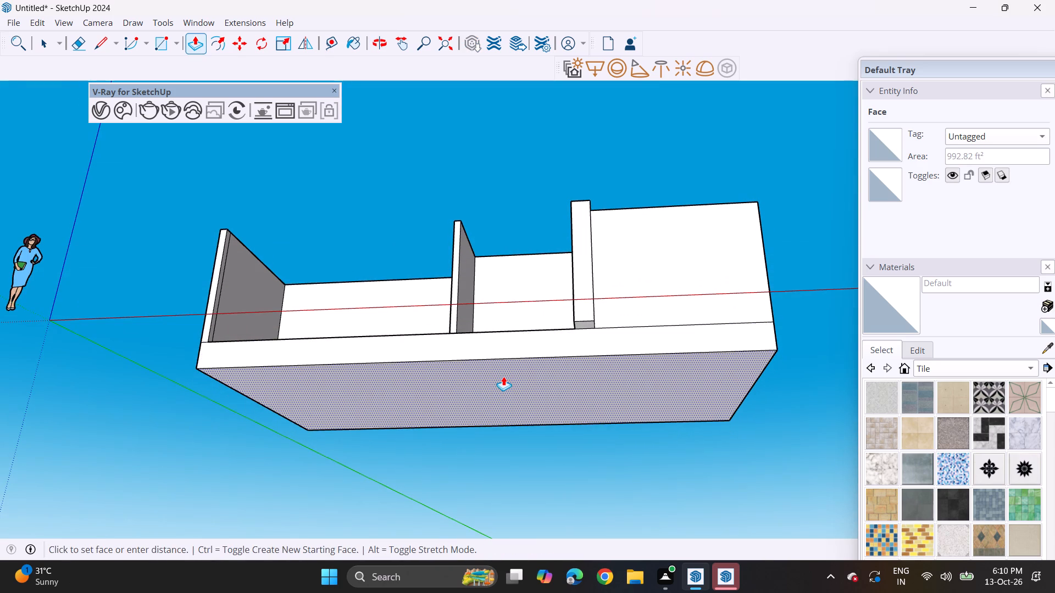
{"action": "left_click", "coordinate": [503, 376]}
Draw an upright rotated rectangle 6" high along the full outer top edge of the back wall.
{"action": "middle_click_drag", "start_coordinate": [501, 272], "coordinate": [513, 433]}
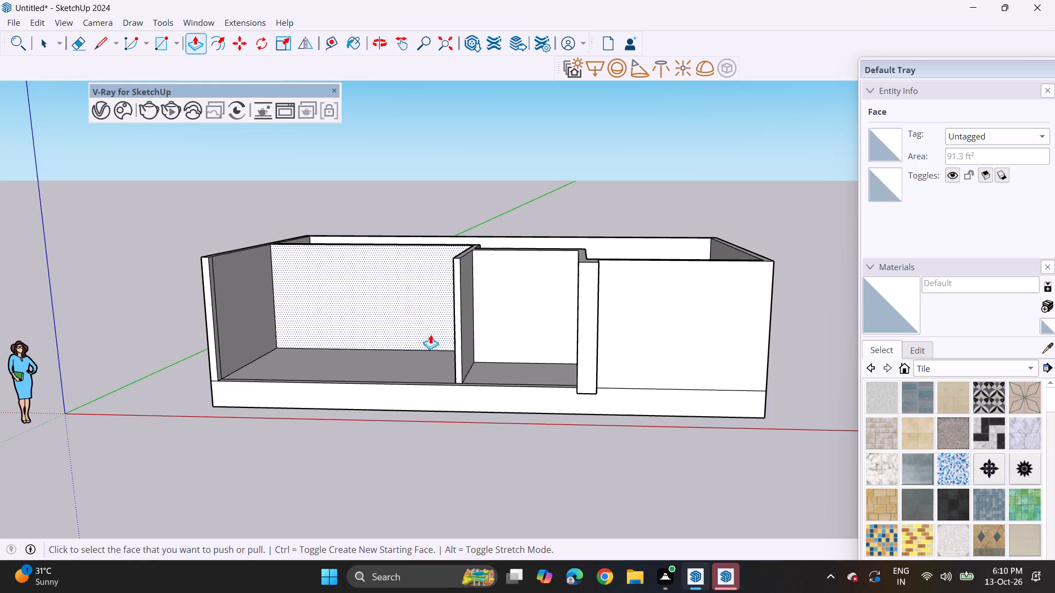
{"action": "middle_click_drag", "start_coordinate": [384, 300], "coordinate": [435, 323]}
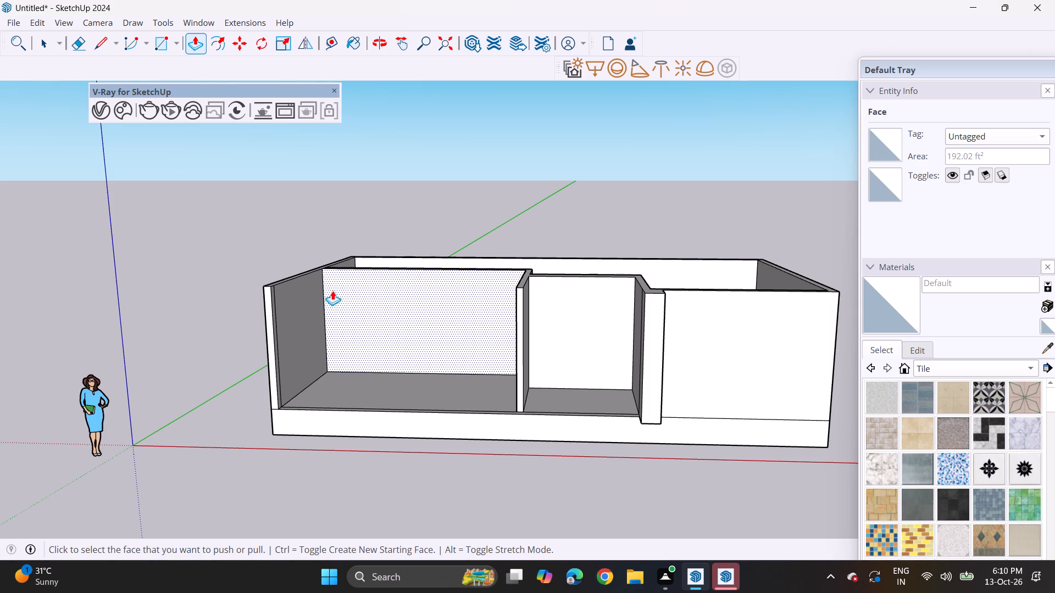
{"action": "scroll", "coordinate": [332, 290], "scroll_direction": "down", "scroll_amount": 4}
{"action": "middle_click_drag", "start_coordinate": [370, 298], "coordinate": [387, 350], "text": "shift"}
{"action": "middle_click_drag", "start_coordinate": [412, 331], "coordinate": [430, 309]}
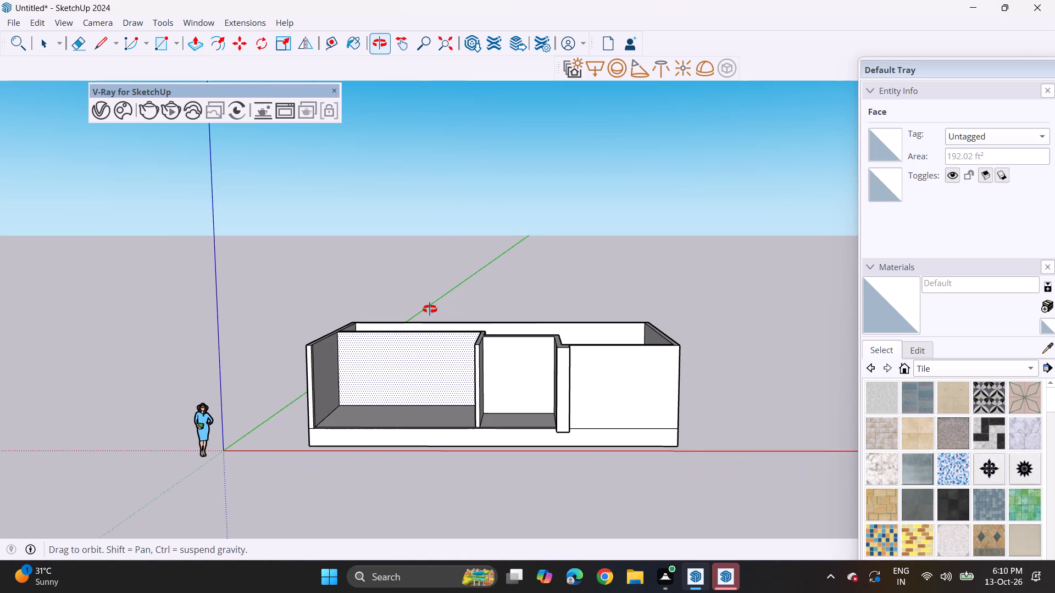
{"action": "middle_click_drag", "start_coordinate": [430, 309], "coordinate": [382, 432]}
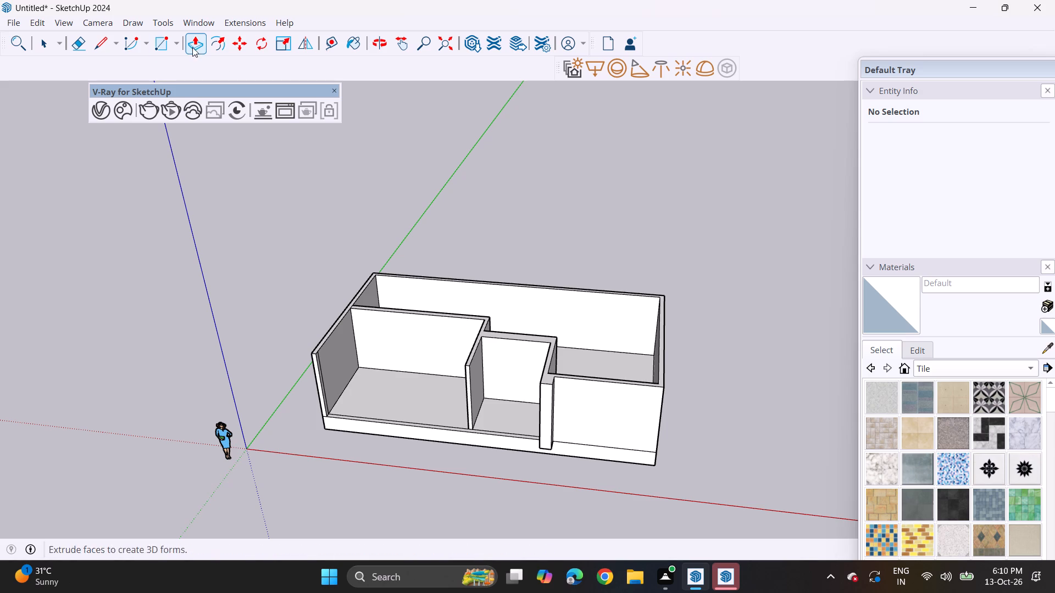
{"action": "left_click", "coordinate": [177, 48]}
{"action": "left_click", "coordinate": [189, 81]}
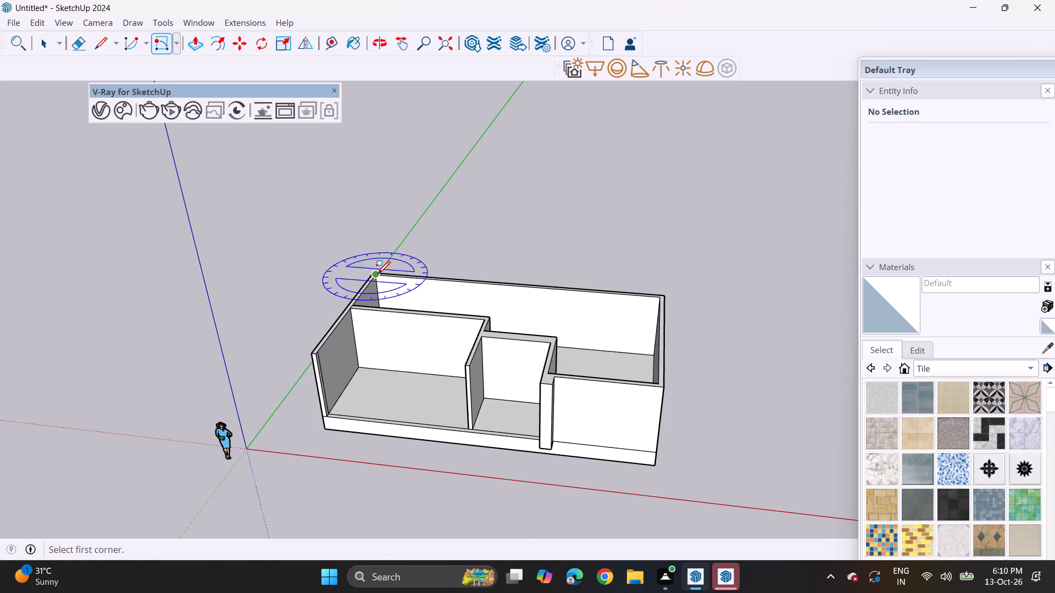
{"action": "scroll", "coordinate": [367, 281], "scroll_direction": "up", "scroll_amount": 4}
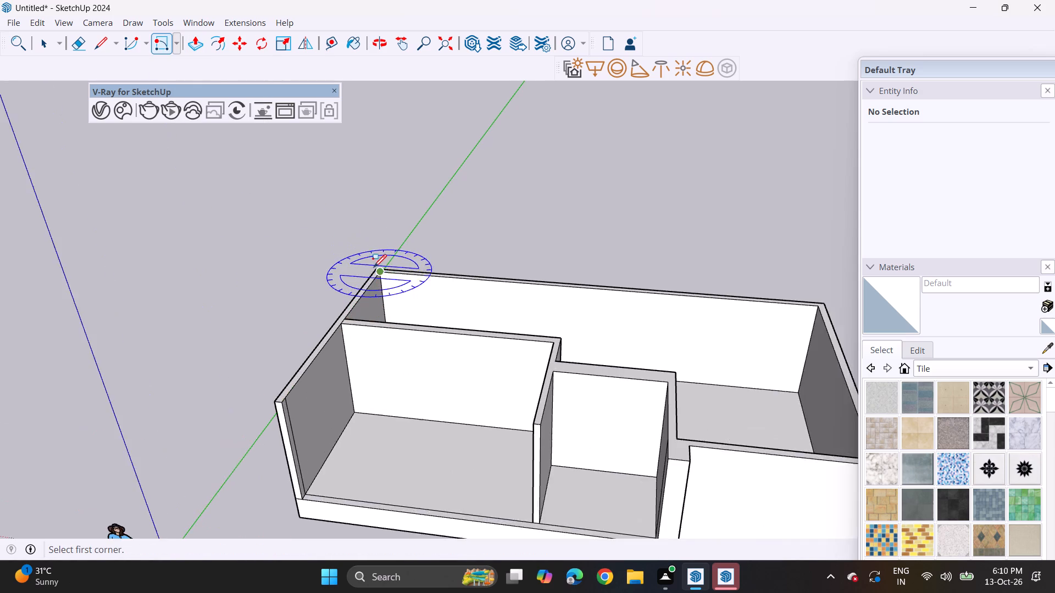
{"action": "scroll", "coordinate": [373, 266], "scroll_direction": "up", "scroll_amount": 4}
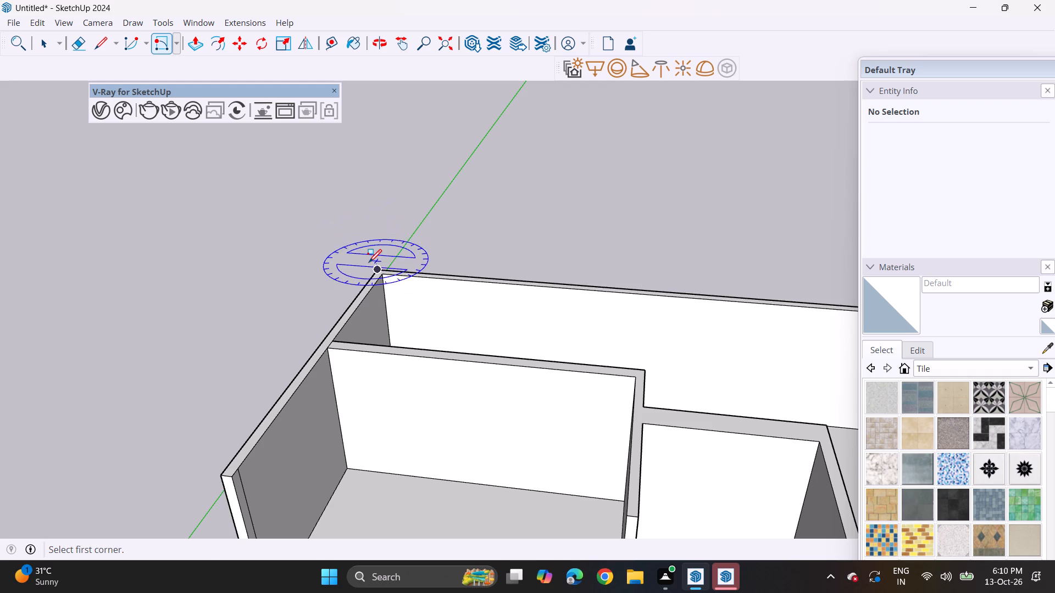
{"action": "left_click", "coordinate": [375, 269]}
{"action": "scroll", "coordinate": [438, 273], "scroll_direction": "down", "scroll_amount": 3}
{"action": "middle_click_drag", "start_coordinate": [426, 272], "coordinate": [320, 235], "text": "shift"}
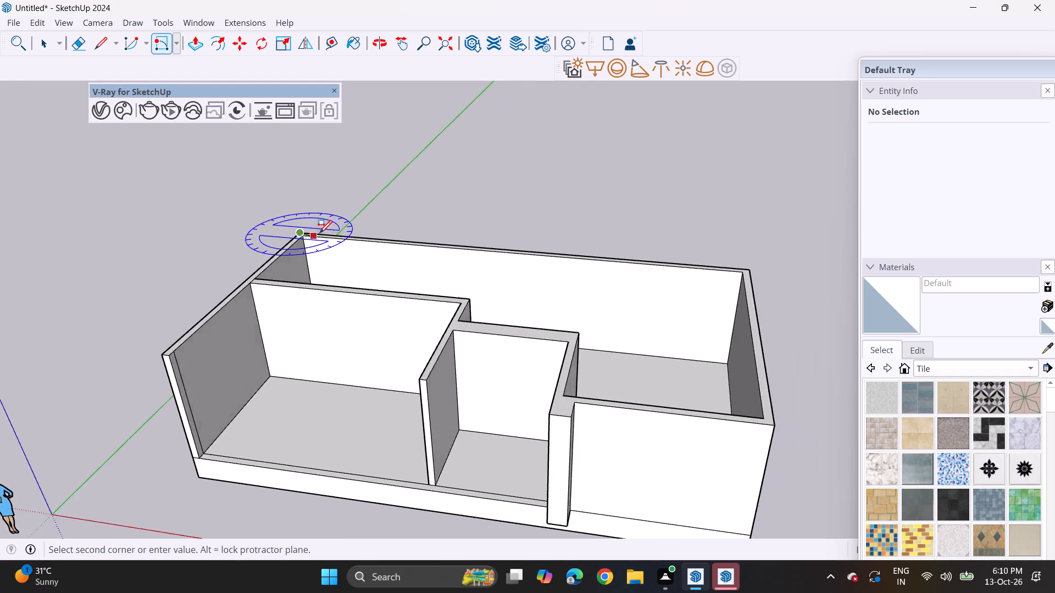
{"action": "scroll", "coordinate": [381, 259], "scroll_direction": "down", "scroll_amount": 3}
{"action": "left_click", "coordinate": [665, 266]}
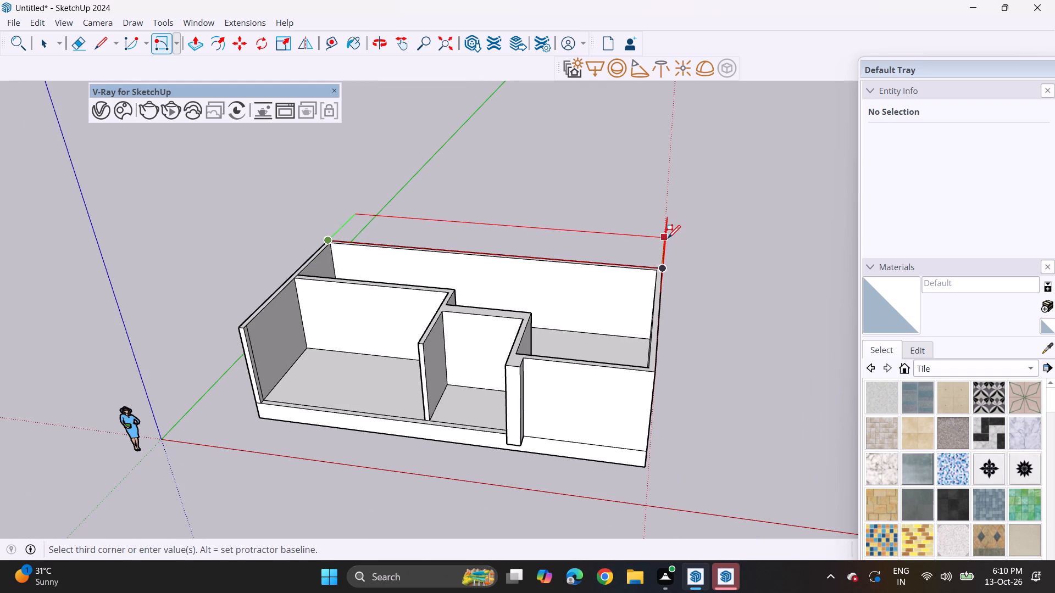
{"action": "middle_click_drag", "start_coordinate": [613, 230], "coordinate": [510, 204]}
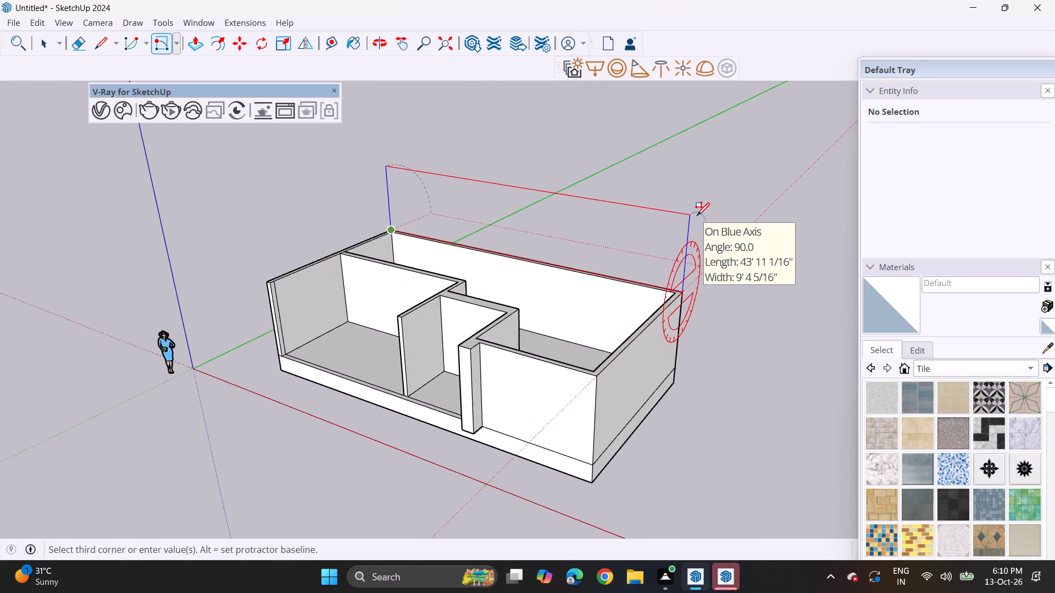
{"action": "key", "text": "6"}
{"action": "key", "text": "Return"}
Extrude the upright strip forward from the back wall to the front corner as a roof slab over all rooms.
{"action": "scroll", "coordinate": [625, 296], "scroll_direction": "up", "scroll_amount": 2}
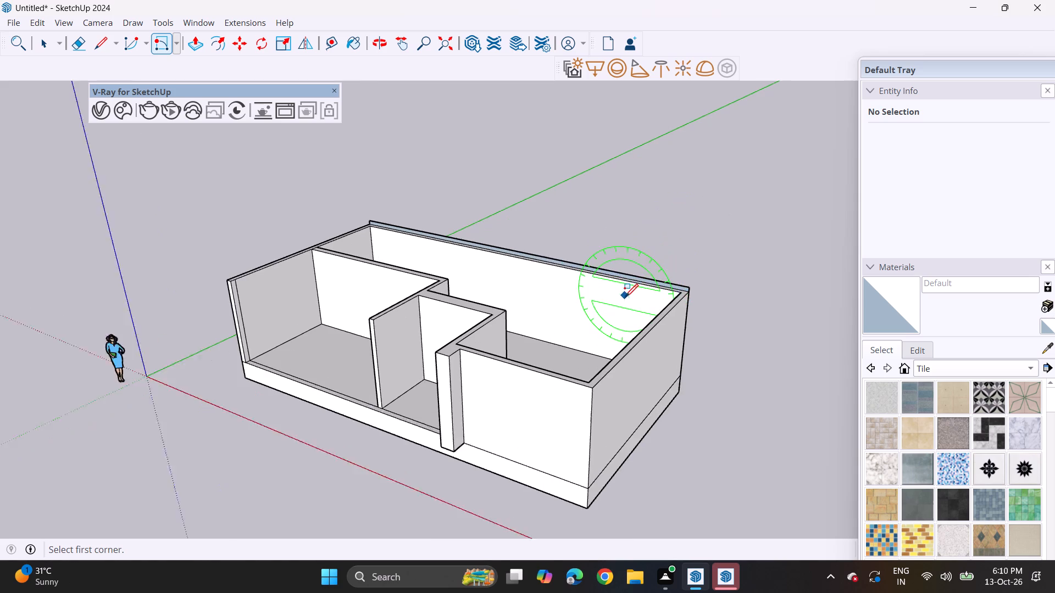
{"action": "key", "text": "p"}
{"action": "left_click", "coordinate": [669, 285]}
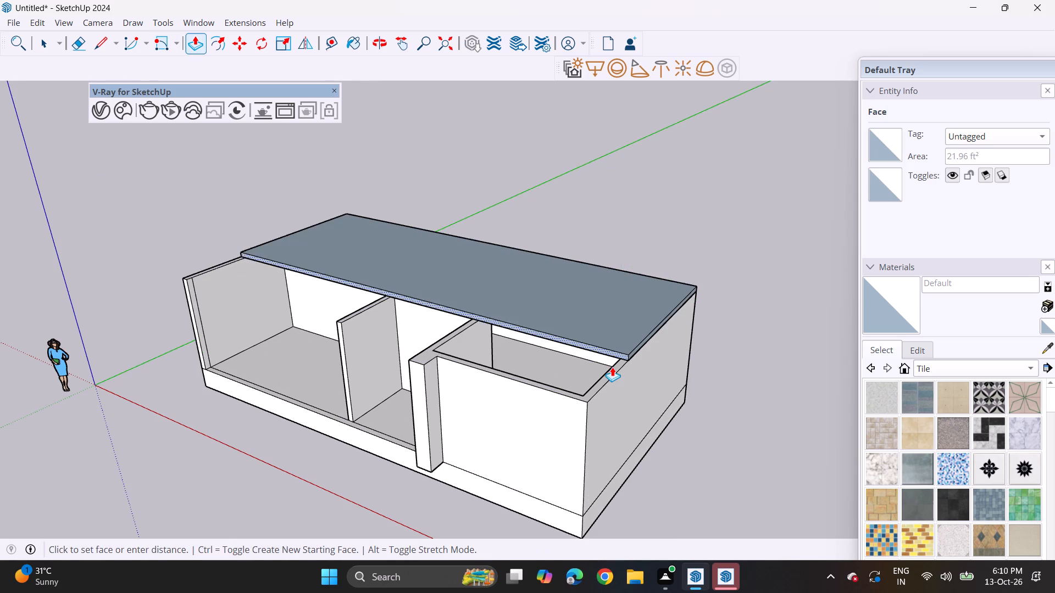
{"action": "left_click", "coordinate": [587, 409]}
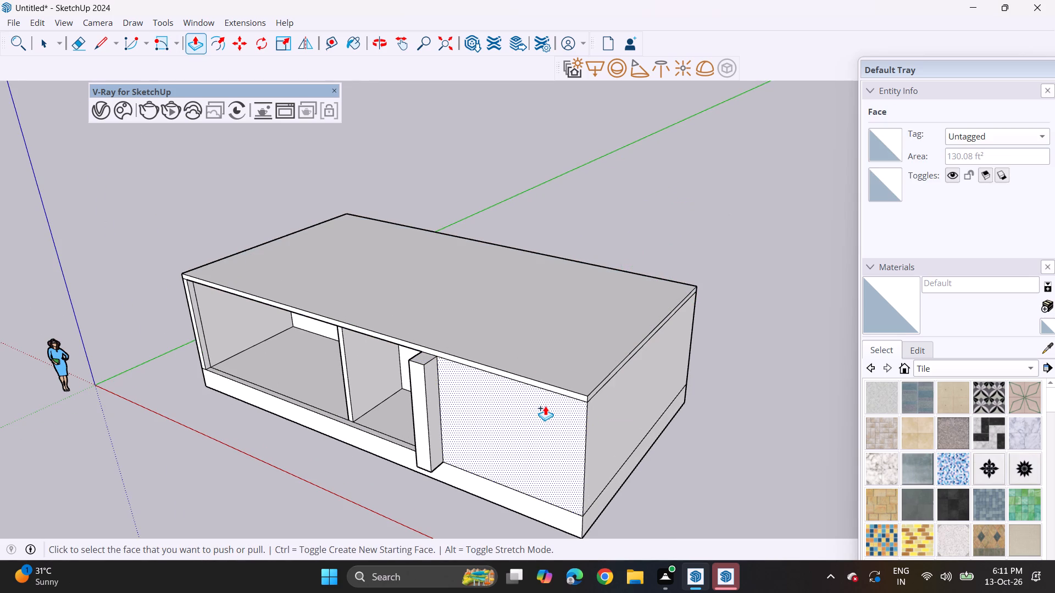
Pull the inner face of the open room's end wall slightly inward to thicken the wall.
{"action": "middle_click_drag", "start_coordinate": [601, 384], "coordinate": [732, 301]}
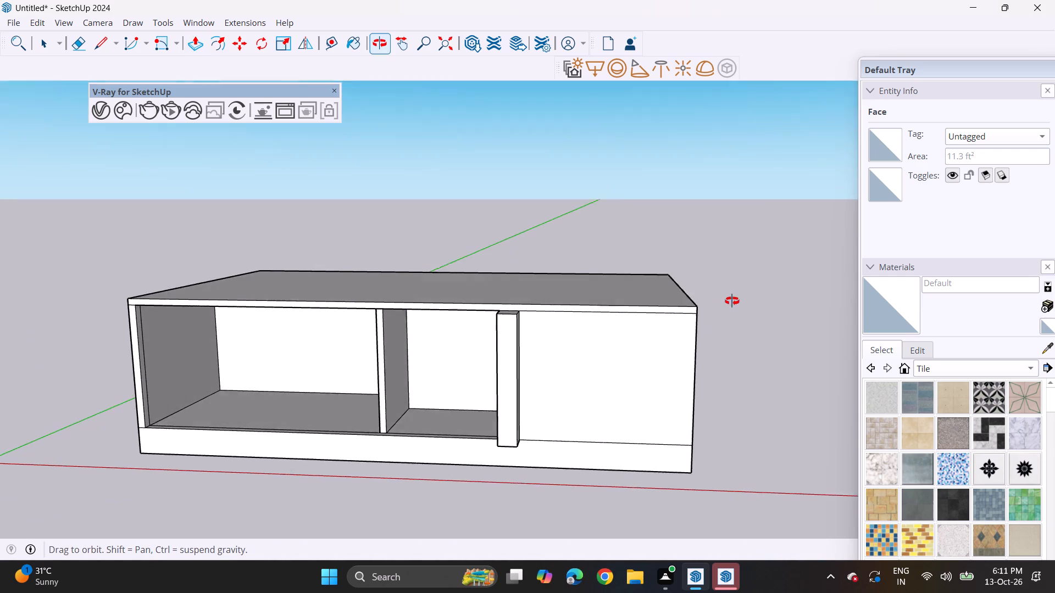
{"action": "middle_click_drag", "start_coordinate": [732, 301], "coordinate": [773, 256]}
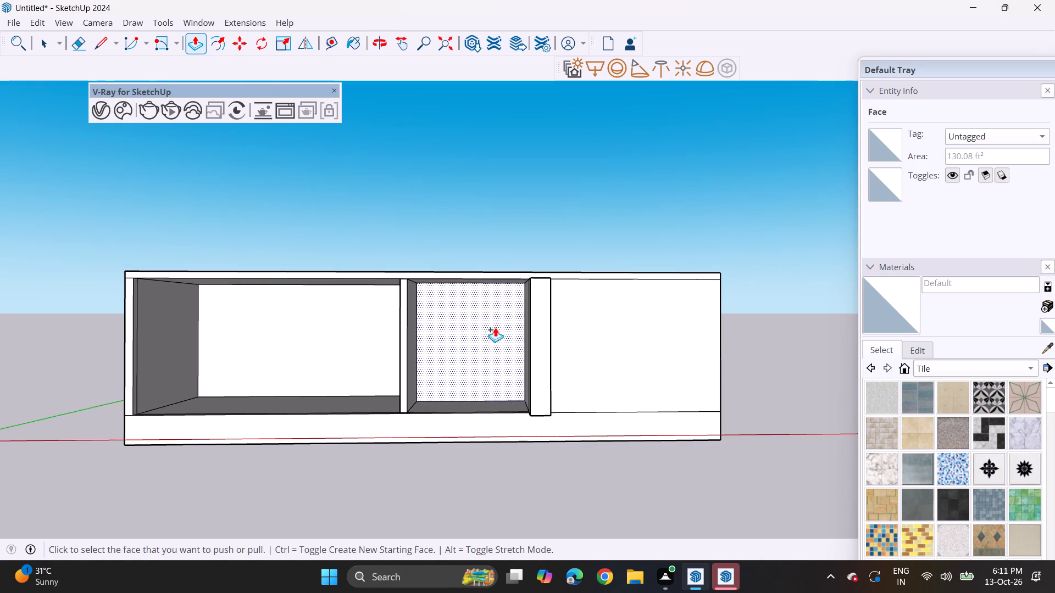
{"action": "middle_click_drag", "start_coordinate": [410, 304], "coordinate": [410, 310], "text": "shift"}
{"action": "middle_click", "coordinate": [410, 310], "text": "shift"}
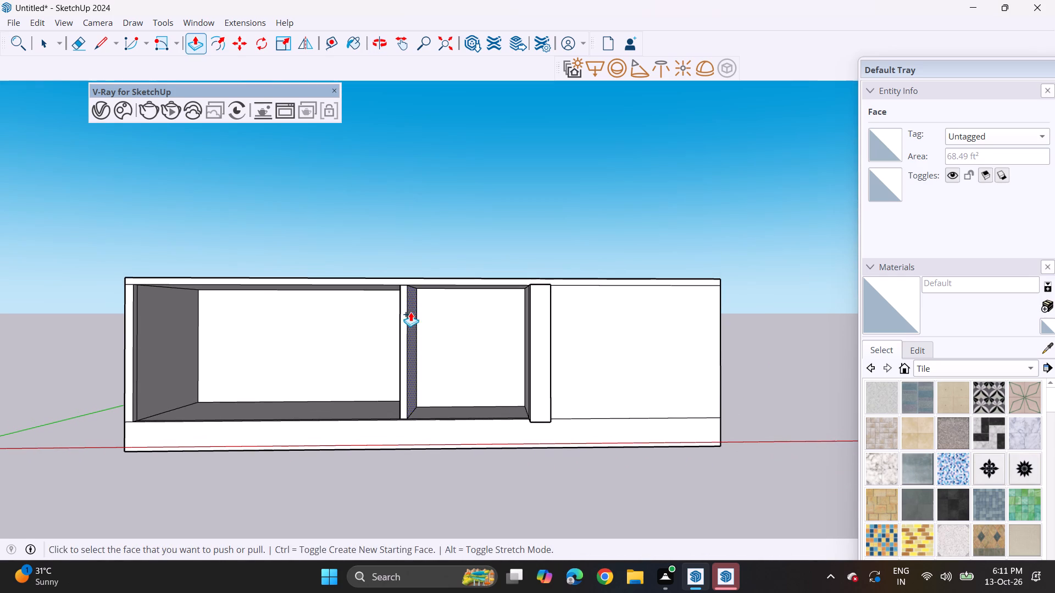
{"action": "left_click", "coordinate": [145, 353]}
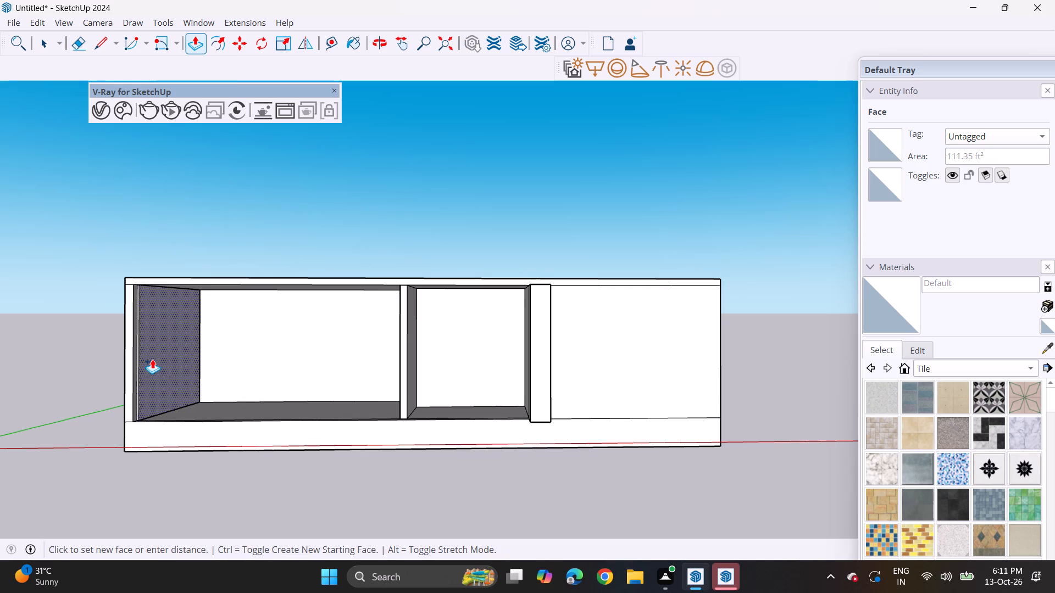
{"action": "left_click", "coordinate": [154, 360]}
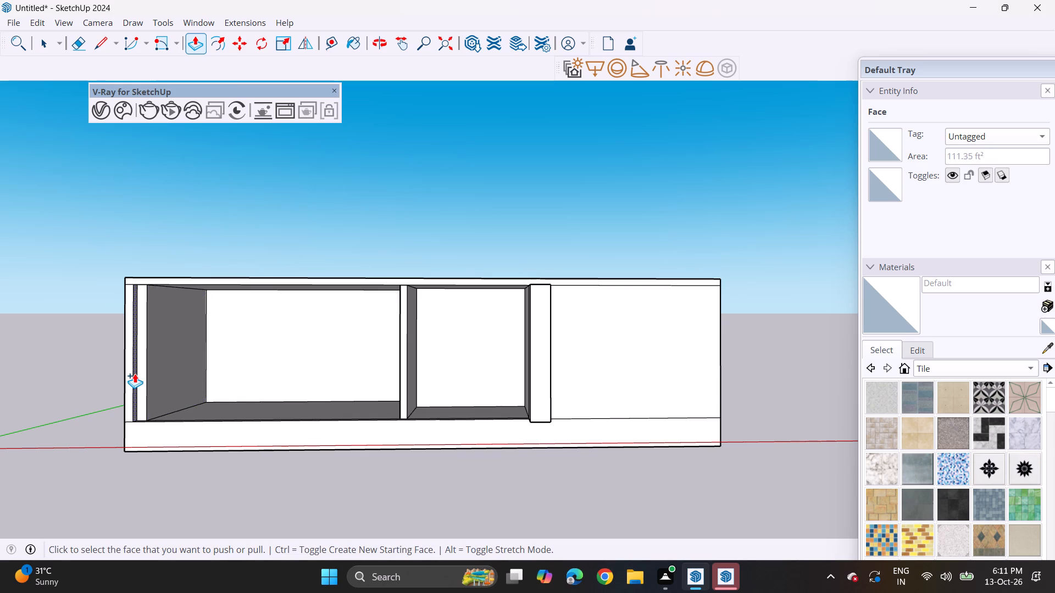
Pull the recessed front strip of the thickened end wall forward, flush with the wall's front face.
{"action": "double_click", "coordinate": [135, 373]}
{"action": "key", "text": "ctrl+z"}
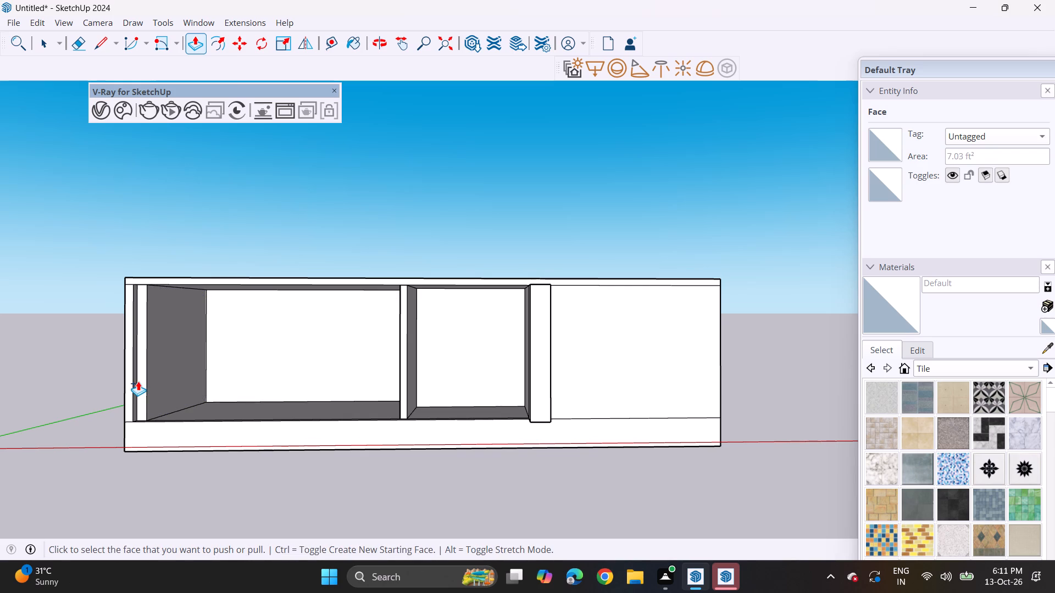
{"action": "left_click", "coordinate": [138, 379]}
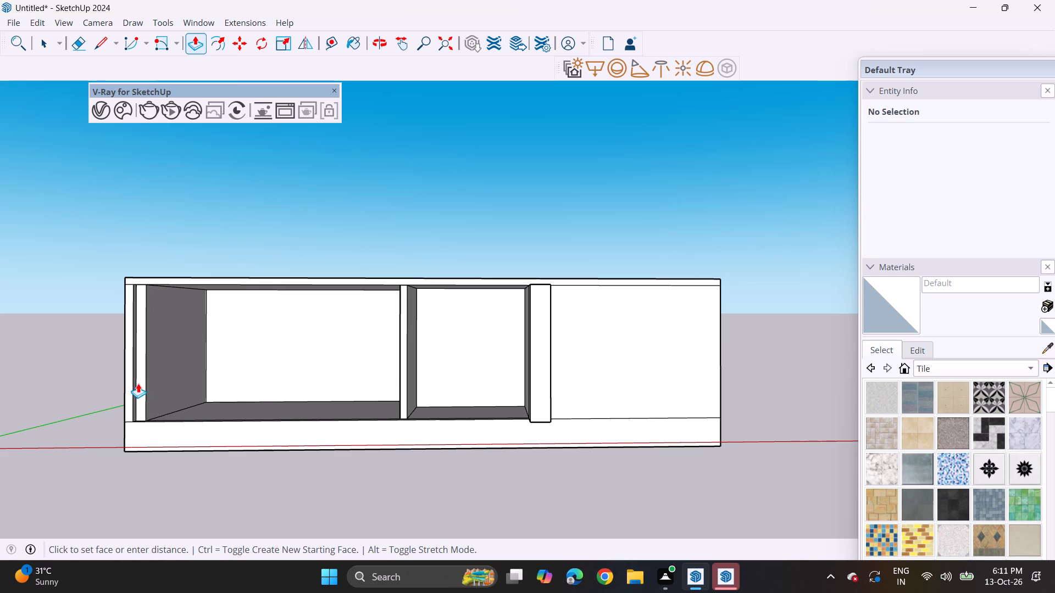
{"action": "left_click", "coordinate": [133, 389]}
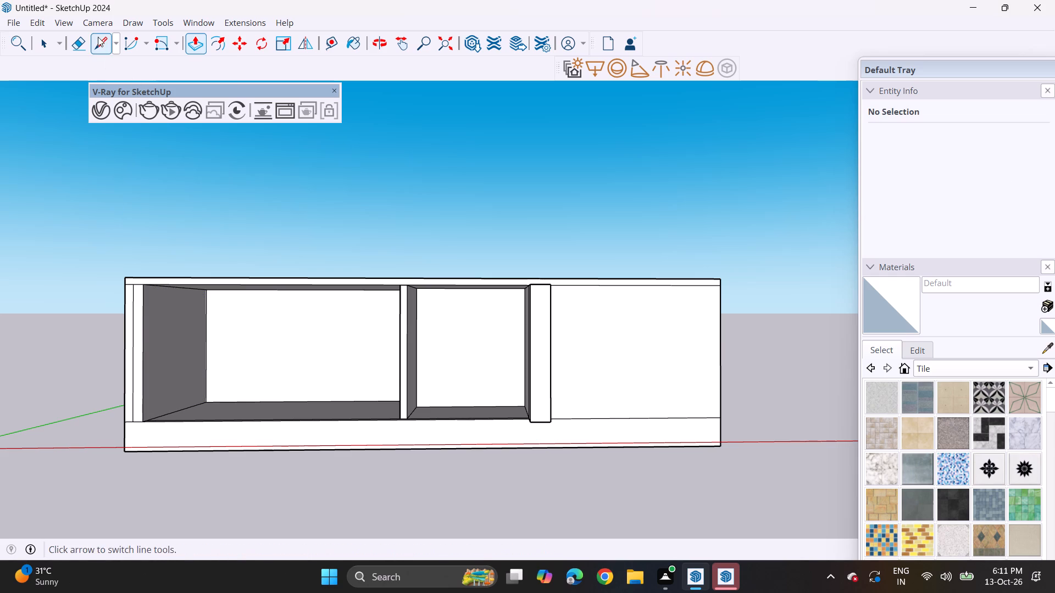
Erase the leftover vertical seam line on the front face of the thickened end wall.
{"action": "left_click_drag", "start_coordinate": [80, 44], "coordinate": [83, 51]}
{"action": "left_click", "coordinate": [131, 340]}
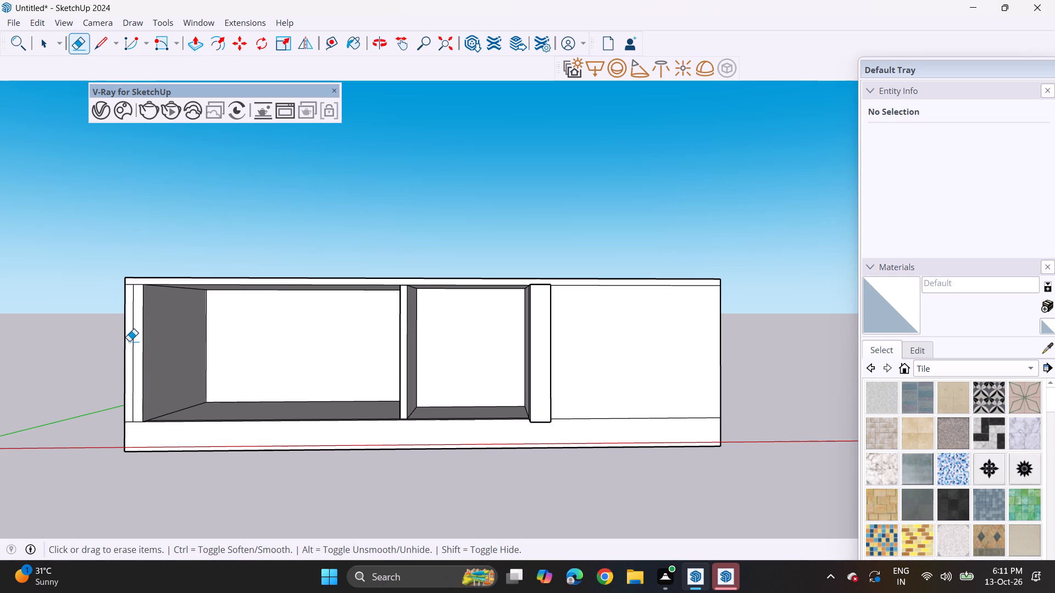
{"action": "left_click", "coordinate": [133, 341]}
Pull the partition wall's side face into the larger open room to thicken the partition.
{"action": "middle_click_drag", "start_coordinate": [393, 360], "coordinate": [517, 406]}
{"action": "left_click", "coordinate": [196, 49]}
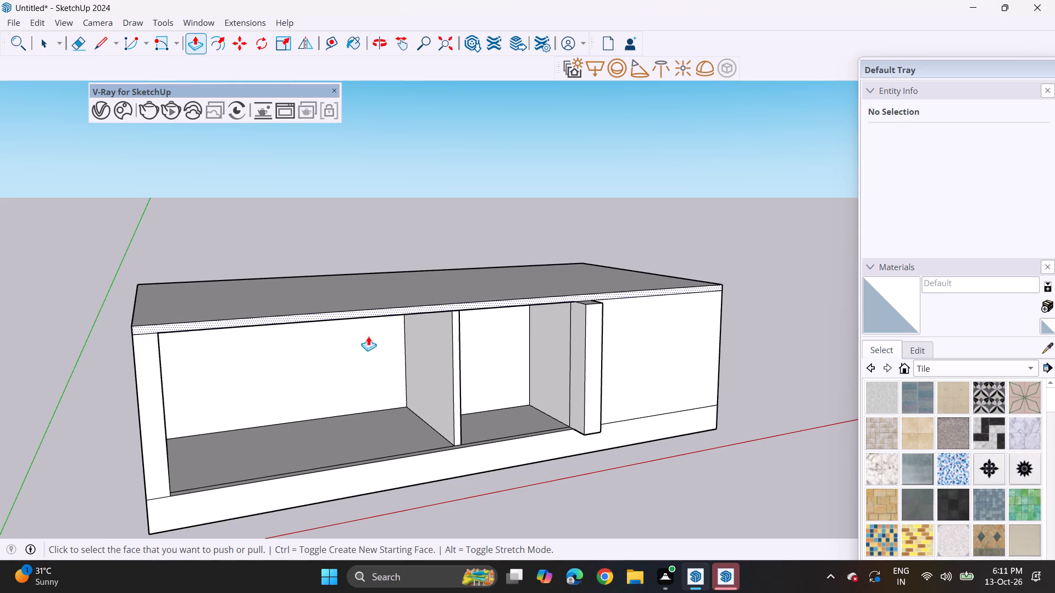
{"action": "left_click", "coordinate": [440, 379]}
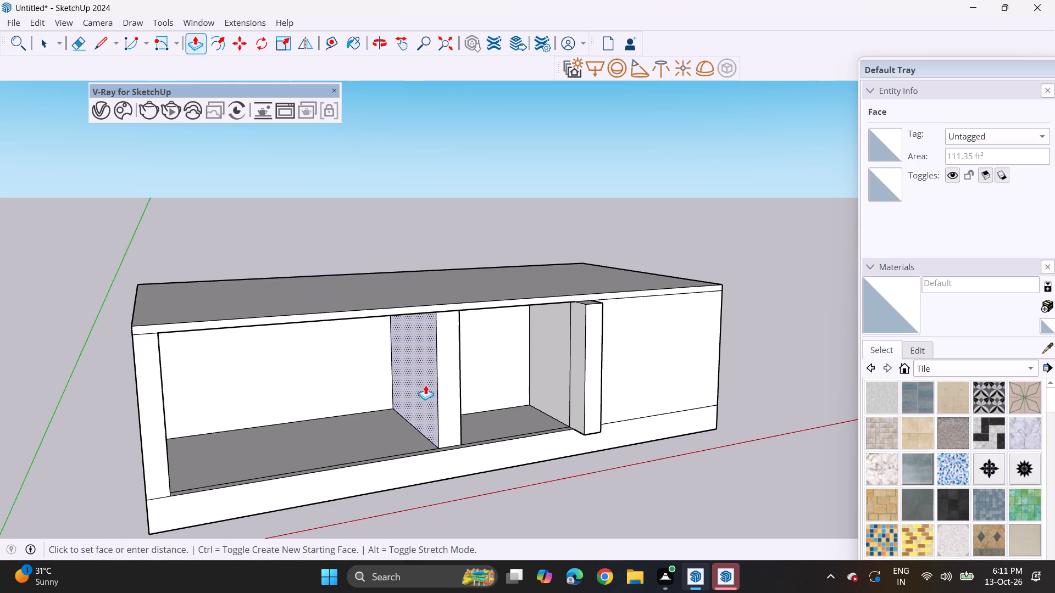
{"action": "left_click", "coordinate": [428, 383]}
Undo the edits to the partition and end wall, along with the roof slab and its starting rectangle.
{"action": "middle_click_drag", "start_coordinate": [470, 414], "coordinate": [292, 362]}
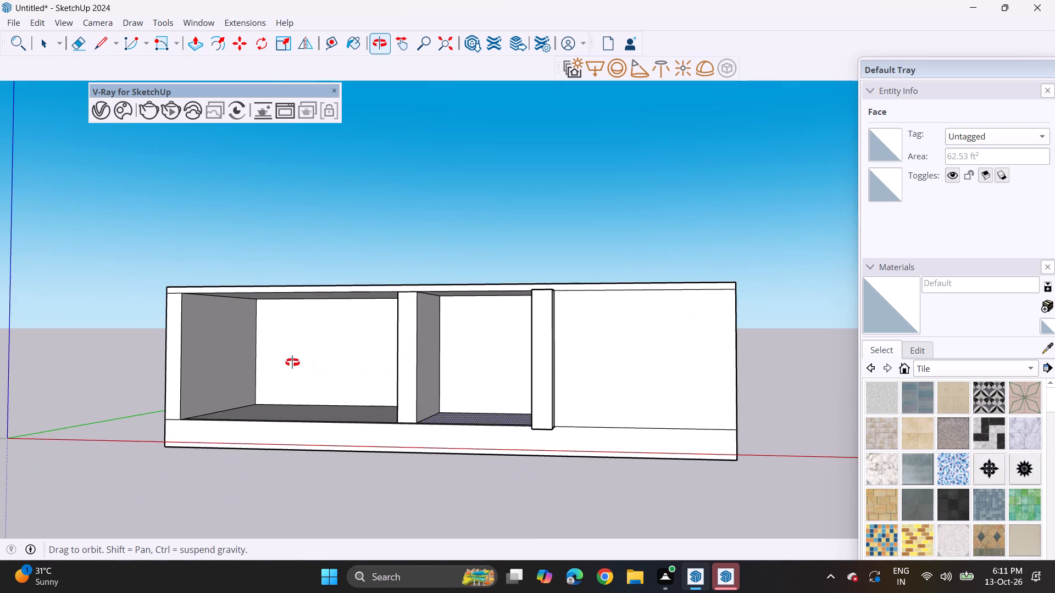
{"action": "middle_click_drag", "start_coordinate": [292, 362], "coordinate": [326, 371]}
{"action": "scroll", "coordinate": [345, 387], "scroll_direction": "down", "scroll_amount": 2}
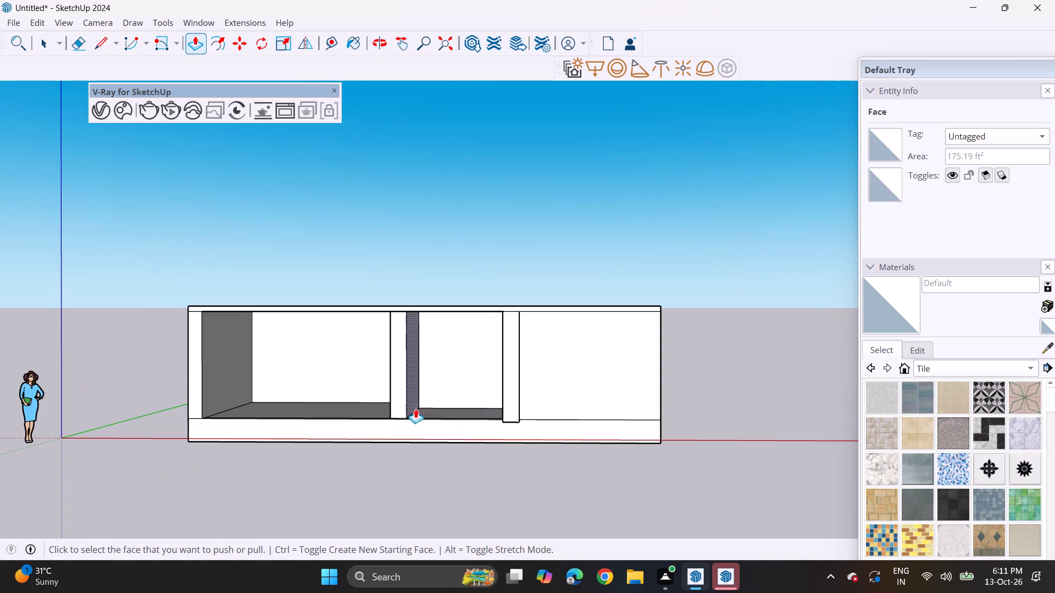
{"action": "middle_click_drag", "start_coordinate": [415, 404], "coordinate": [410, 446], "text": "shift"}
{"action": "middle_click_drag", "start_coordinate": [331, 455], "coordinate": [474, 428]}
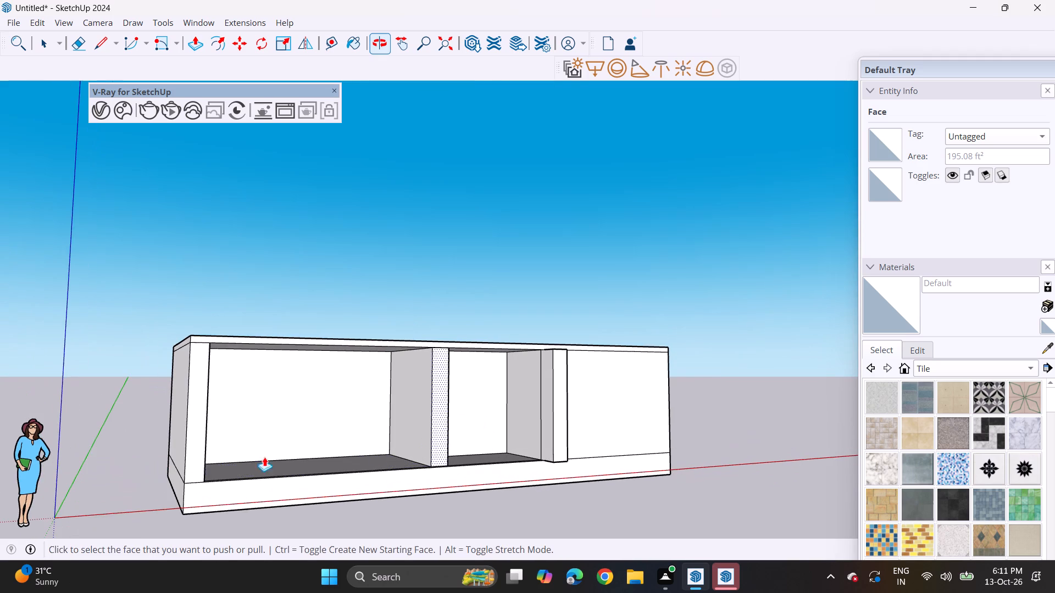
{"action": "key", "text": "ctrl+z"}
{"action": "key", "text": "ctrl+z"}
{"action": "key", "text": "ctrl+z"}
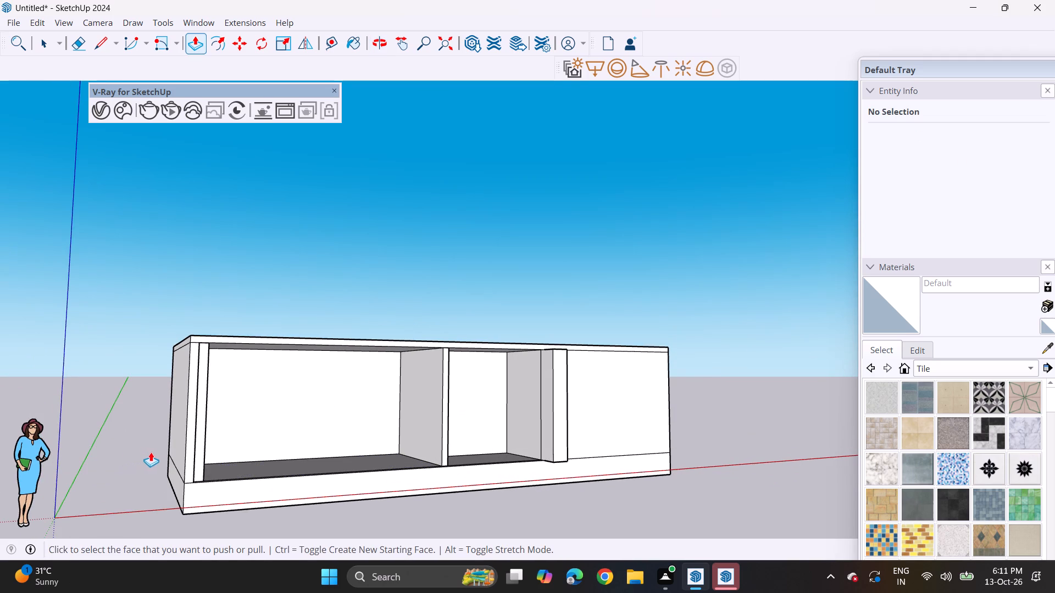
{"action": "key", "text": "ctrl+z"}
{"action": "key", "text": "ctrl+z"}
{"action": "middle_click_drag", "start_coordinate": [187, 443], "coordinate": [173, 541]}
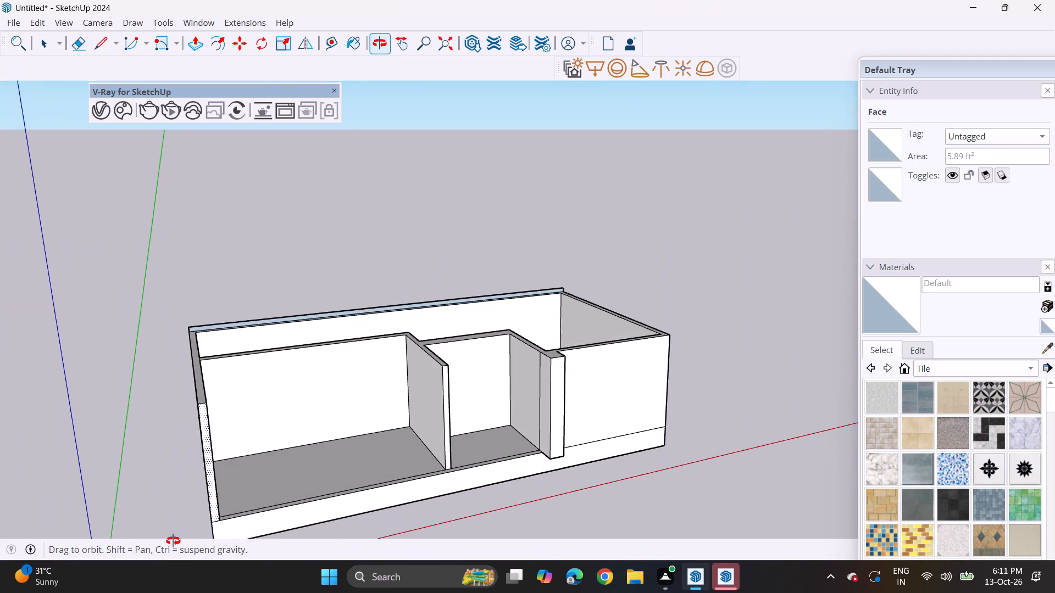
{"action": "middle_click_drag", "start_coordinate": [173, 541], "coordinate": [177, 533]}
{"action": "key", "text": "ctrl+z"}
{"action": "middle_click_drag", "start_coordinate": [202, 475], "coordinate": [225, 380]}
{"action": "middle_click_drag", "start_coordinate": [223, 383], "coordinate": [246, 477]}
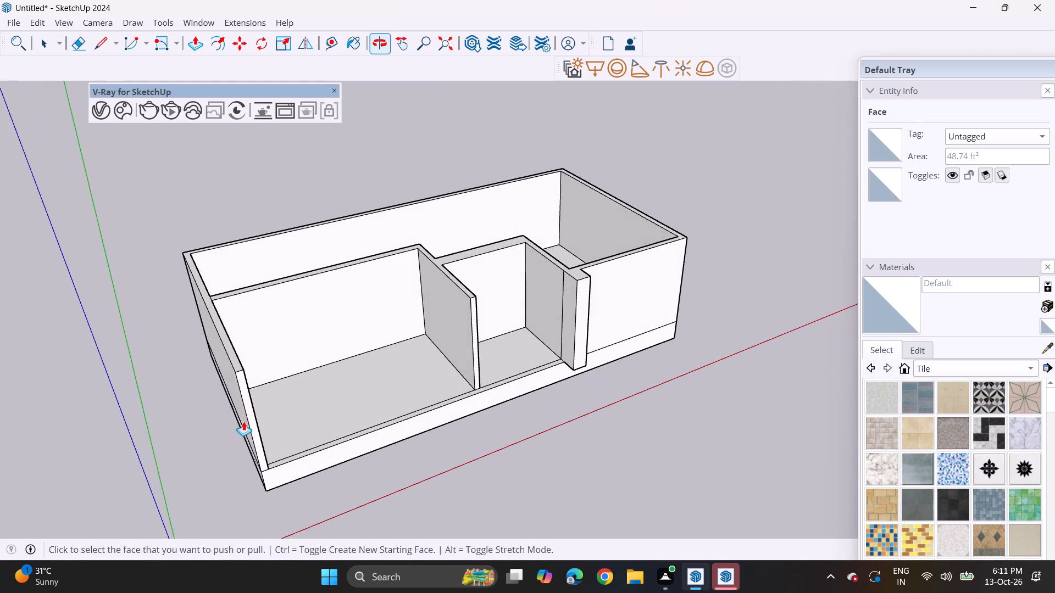
Pull the end wall's outer face outward beside the large open room and extend the plinth below by the same distance.
{"action": "left_click", "coordinate": [243, 417]}
{"action": "left_click", "coordinate": [184, 440]}
{"action": "middle_click_drag", "start_coordinate": [246, 458], "coordinate": [248, 404]}
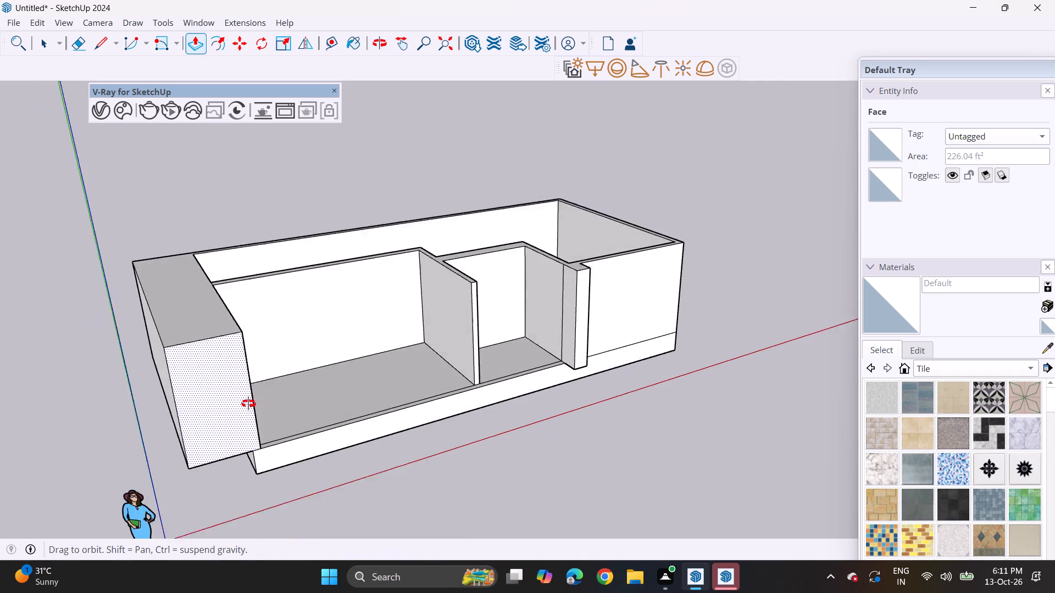
{"action": "middle_click_drag", "start_coordinate": [248, 404], "coordinate": [259, 377]}
{"action": "double_click", "coordinate": [251, 447]}
Push the large open room's end-wall inner face outward to widen the room, leaving a thin outer wall.
{"action": "middle_click_drag", "start_coordinate": [290, 391], "coordinate": [115, 512]}
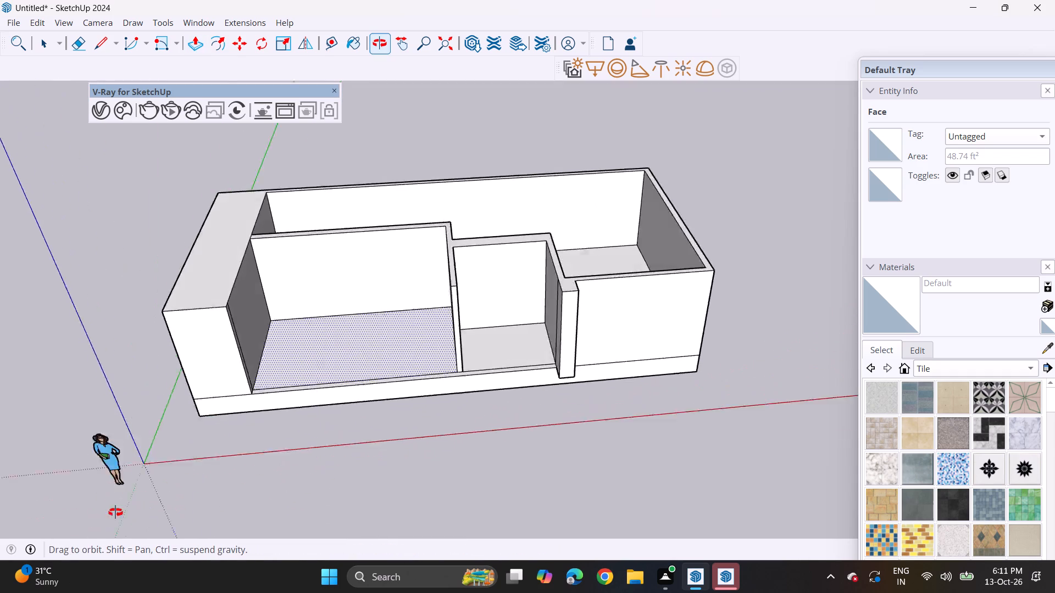
{"action": "middle_click_drag", "start_coordinate": [115, 512], "coordinate": [95, 513]}
{"action": "left_click", "coordinate": [275, 303]}
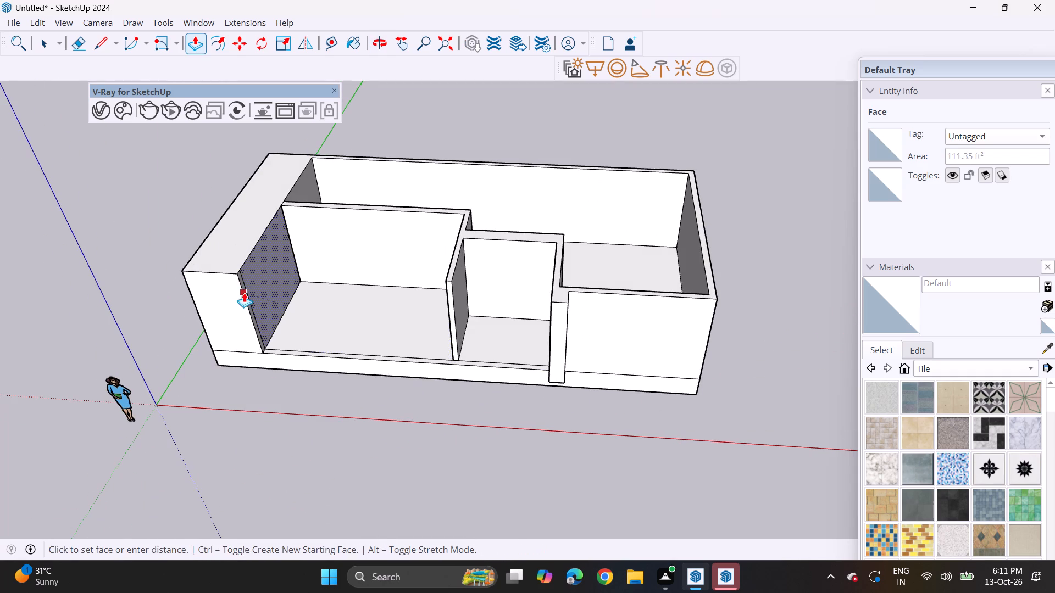
{"action": "middle_click_drag", "start_coordinate": [237, 215], "coordinate": [312, 243]}
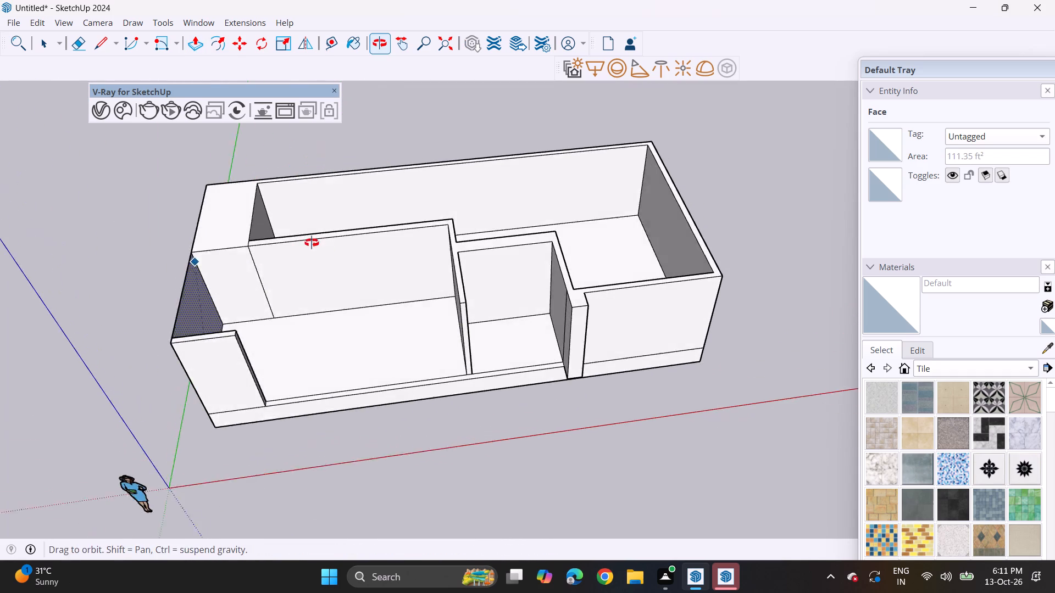
{"action": "middle_click_drag", "start_coordinate": [312, 243], "coordinate": [334, 259]}
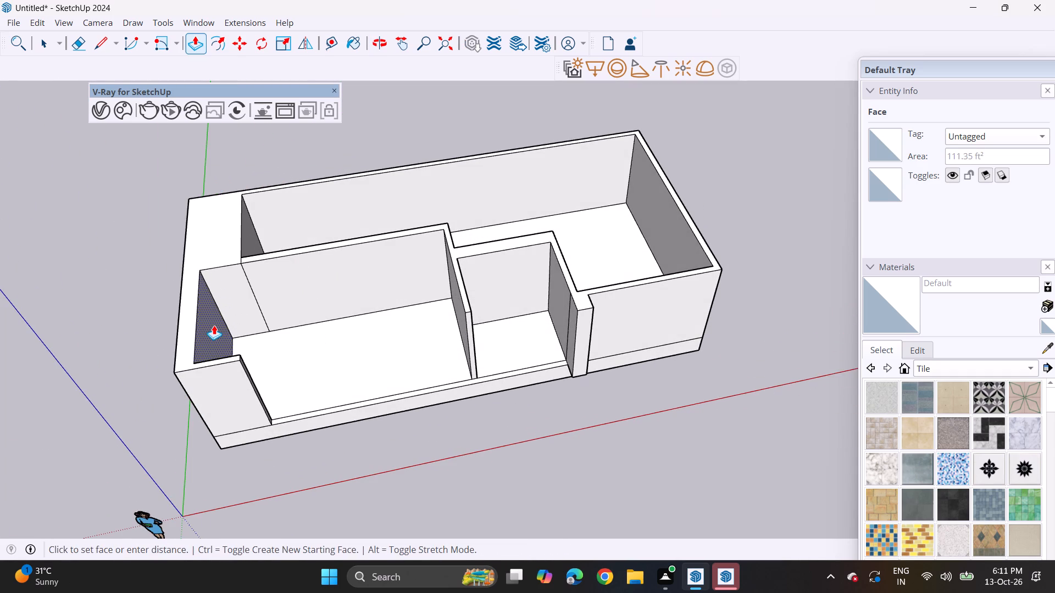
{"action": "left_click", "coordinate": [202, 314]}
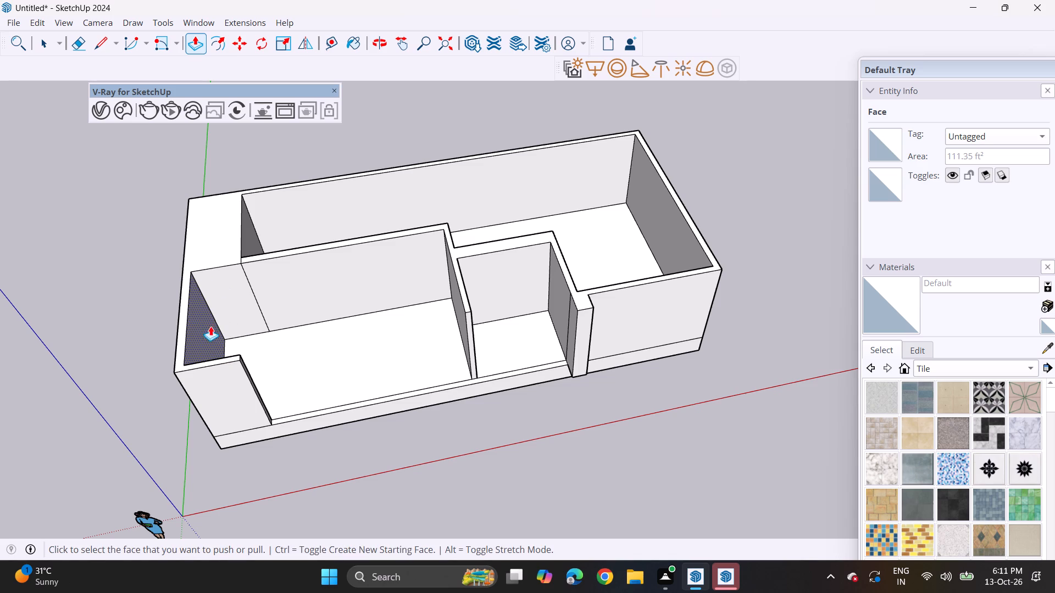
Push the side face of the leftover front wall return back toward the thin end wall to open the room's front.
{"action": "middle_click_drag", "start_coordinate": [232, 374], "coordinate": [162, 407]}
{"action": "scroll", "coordinate": [279, 365], "scroll_direction": "up", "scroll_amount": 5}
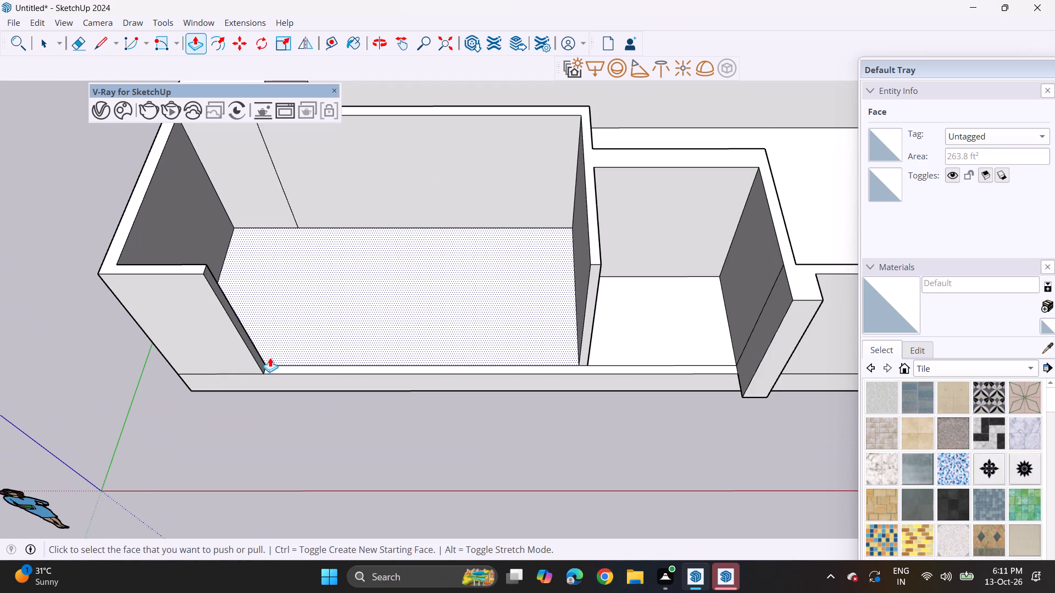
{"action": "left_click", "coordinate": [258, 362]}
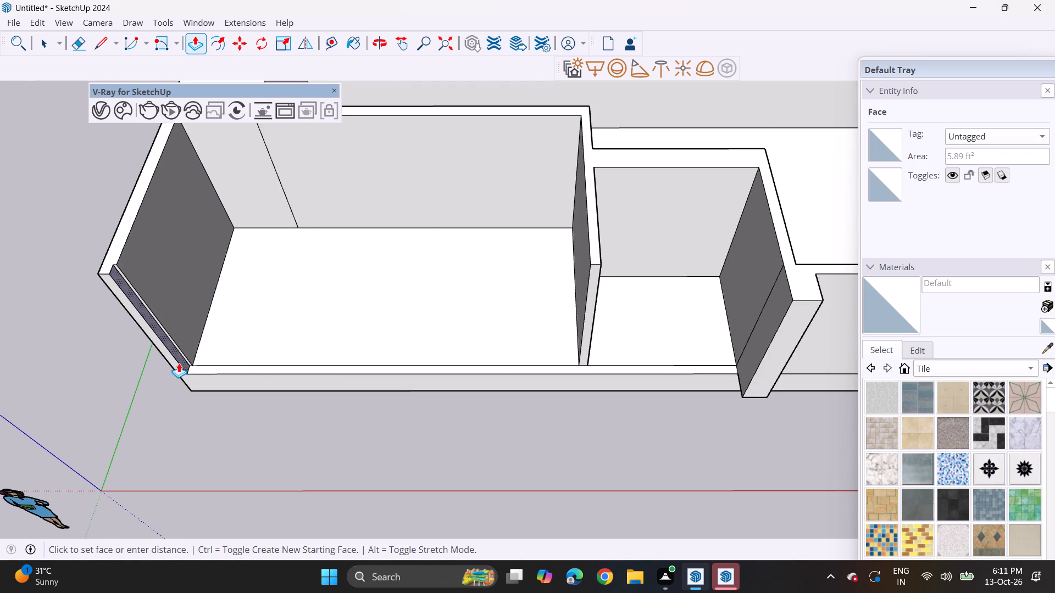
{"action": "left_click", "coordinate": [182, 345]}
Push the rear room's end-wall inner face outward to align with the large open room's end-wall inner face.
{"action": "middle_click_drag", "start_coordinate": [265, 201], "coordinate": [321, 323], "text": "shift"}
{"action": "left_click", "coordinate": [337, 213]}
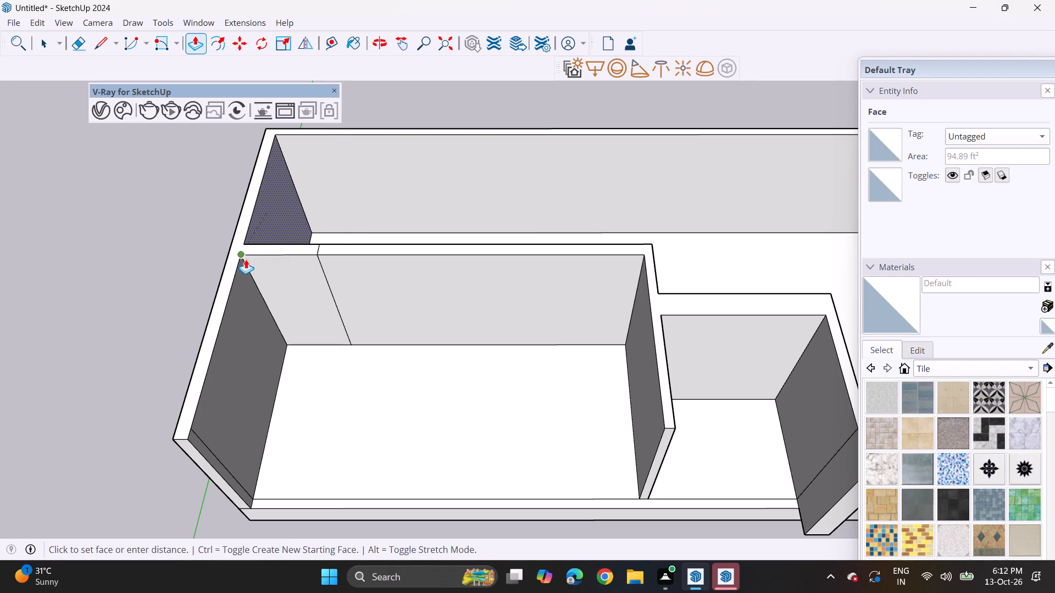
{"action": "left_click", "coordinate": [246, 259]}
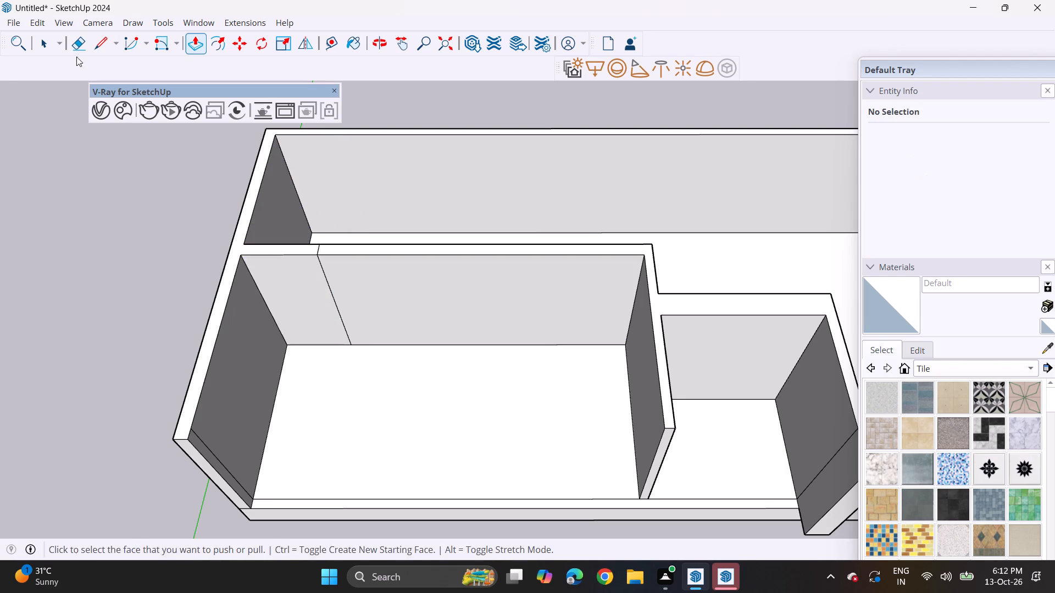
Erase the leftover seam lines on the face and top of the wall between the large open room and rear room.
{"action": "left_click", "coordinate": [83, 35]}
{"action": "left_click_drag", "start_coordinate": [311, 277], "coordinate": [346, 287]}
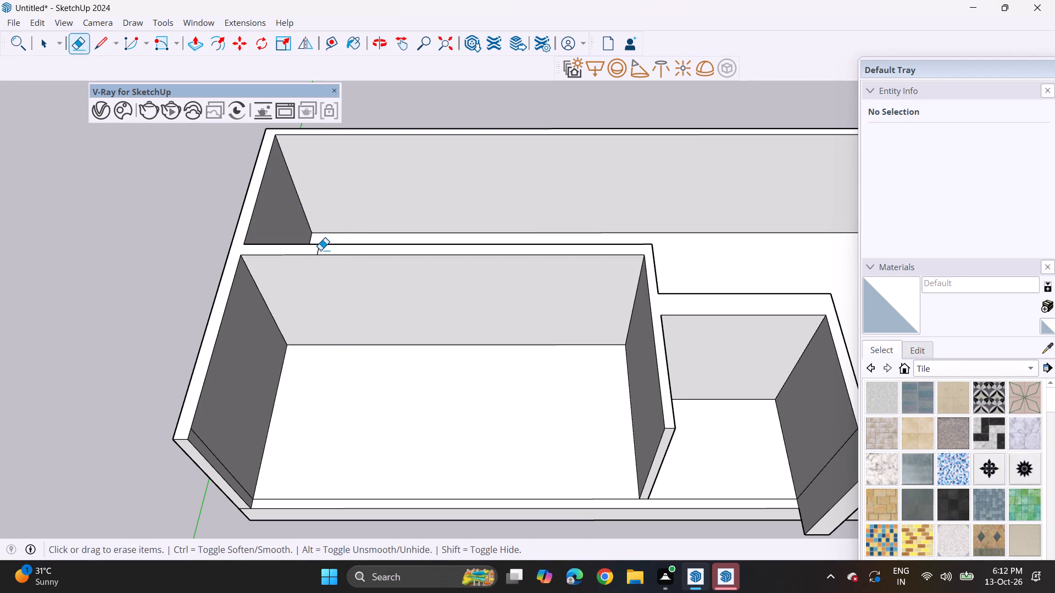
{"action": "left_click", "coordinate": [318, 249]}
Examine the widened room, end wall and plinth from the front elevation.
{"action": "middle_click_drag", "start_coordinate": [332, 299], "coordinate": [293, 211]}
{"action": "scroll", "coordinate": [295, 293], "scroll_direction": "down", "scroll_amount": 2}
{"action": "middle_click_drag", "start_coordinate": [259, 389], "coordinate": [269, 264]}
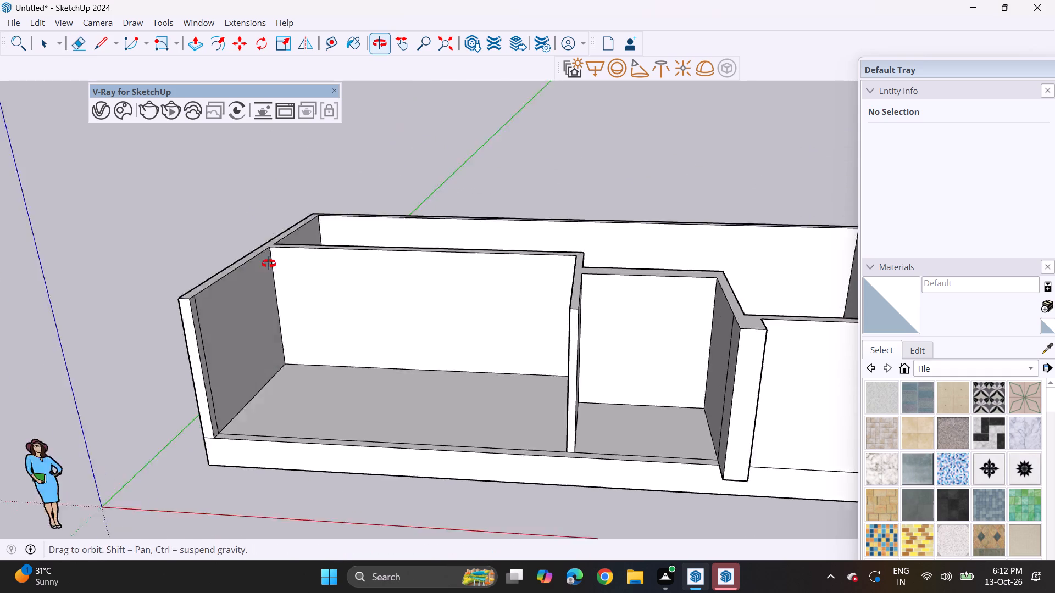
{"action": "middle_click_drag", "start_coordinate": [269, 264], "coordinate": [269, 240]}
{"action": "scroll", "coordinate": [327, 315], "scroll_direction": "down", "scroll_amount": 2}
{"action": "middle_click_drag", "start_coordinate": [342, 345], "coordinate": [241, 334]}
{"action": "middle_click_drag", "start_coordinate": [253, 332], "coordinate": [276, 279]}
{"action": "middle_click_drag", "start_coordinate": [286, 302], "coordinate": [311, 346], "text": "shift"}
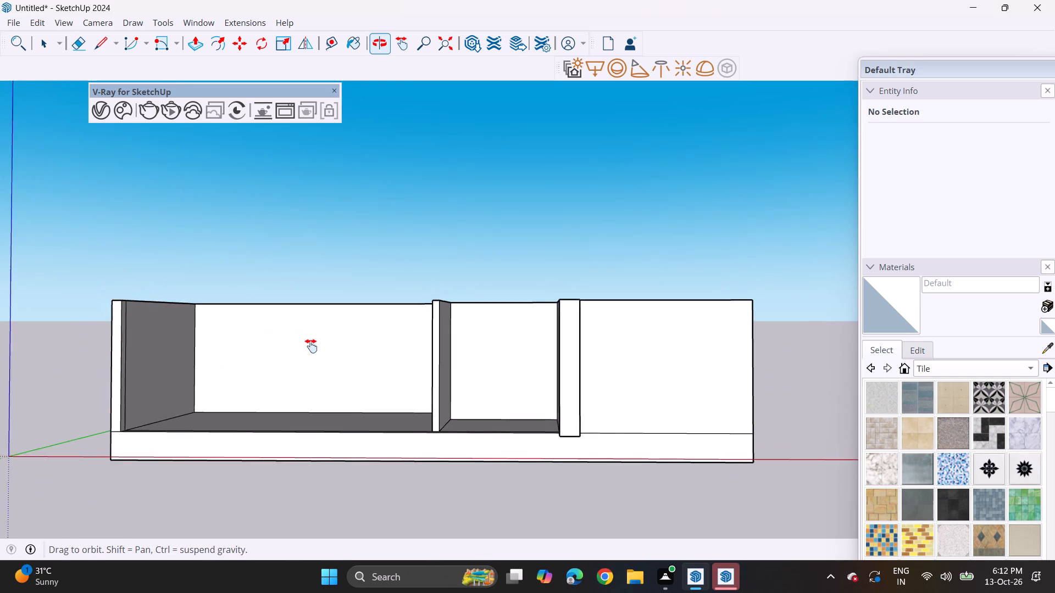
{"action": "middle_click_drag", "start_coordinate": [311, 346], "coordinate": [323, 365], "text": "shift"}
{"action": "middle_click_drag", "start_coordinate": [325, 362], "coordinate": [331, 350]}
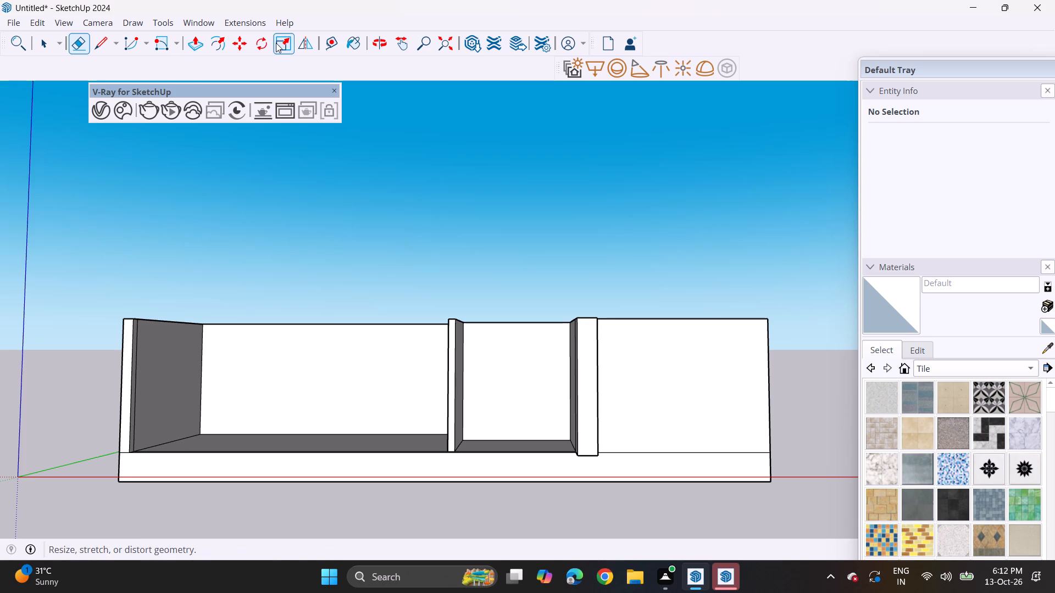
Draw a large window rectangle on the solid front wall beside the pier, ending just above the plinth line.
{"action": "left_click", "coordinate": [176, 43]}
{"action": "left_click", "coordinate": [170, 68]}
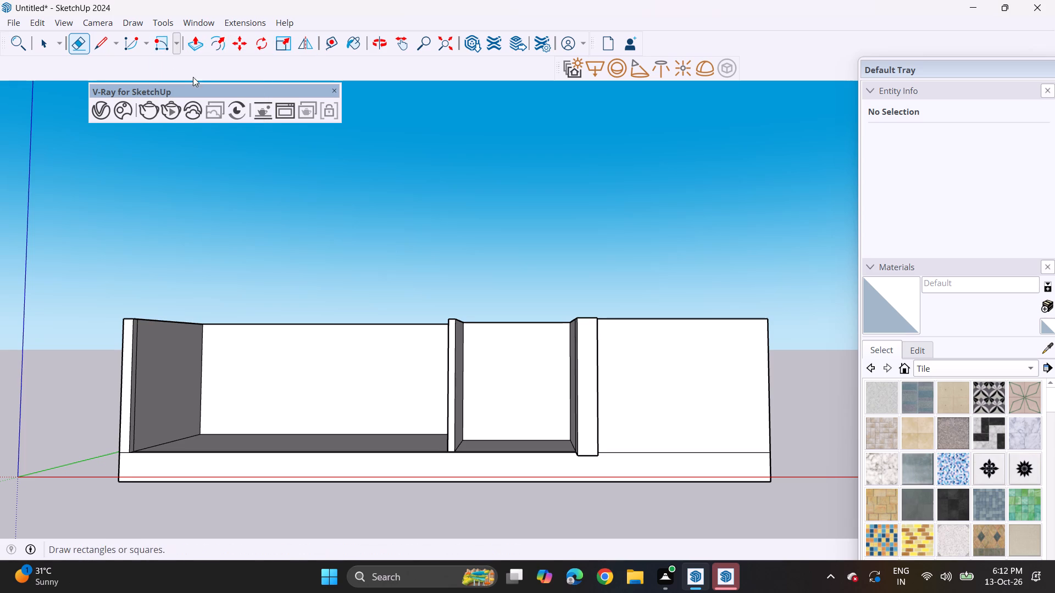
{"action": "middle_click_drag", "start_coordinate": [611, 347], "coordinate": [537, 363]}
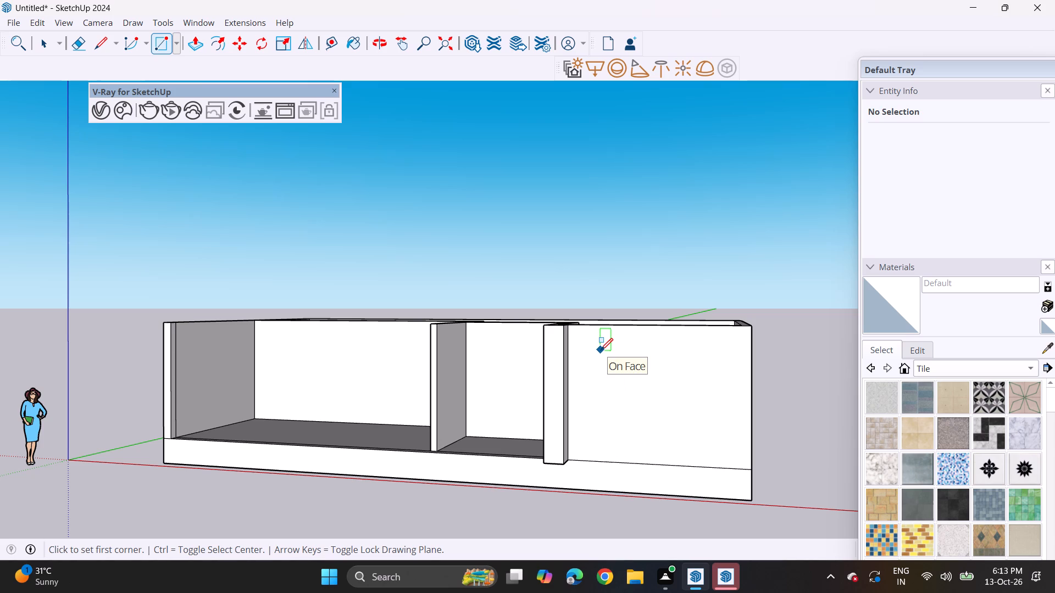
{"action": "scroll", "coordinate": [601, 342], "scroll_direction": "up", "scroll_amount": 2}
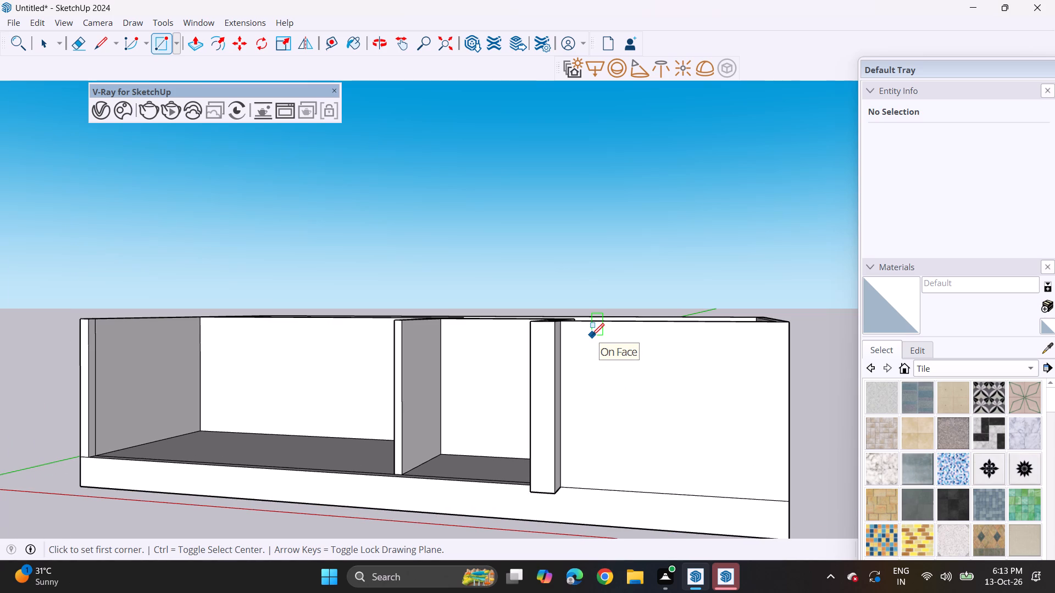
{"action": "left_click", "coordinate": [595, 337]}
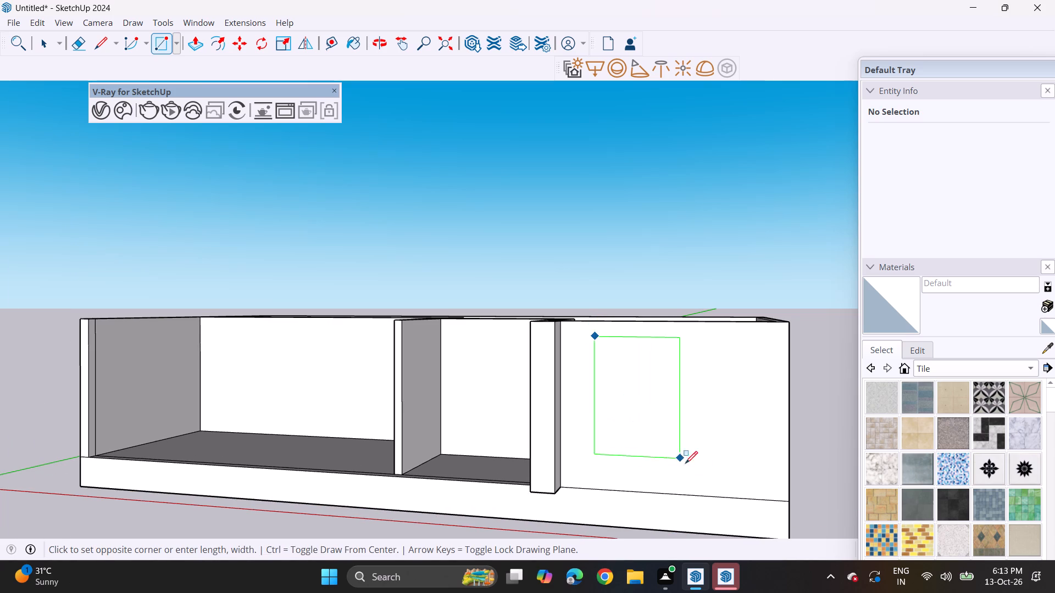
{"action": "left_click", "coordinate": [742, 488]}
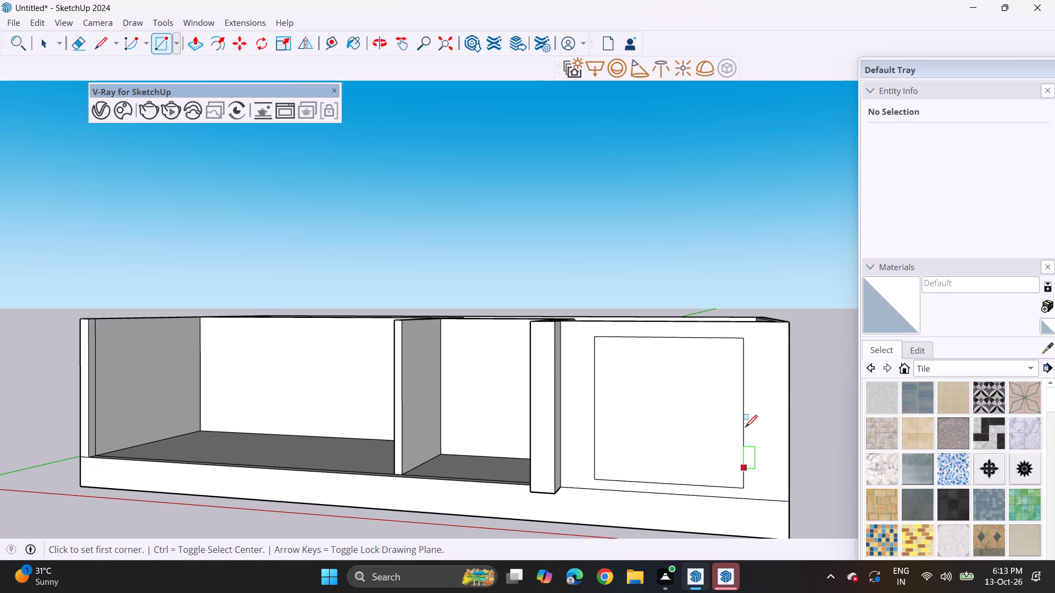
Push the window rectangle through the front wall's thickness to cut an opening.
{"action": "middle_click_drag", "start_coordinate": [745, 427], "coordinate": [676, 533]}
{"action": "left_click", "coordinate": [188, 47]}
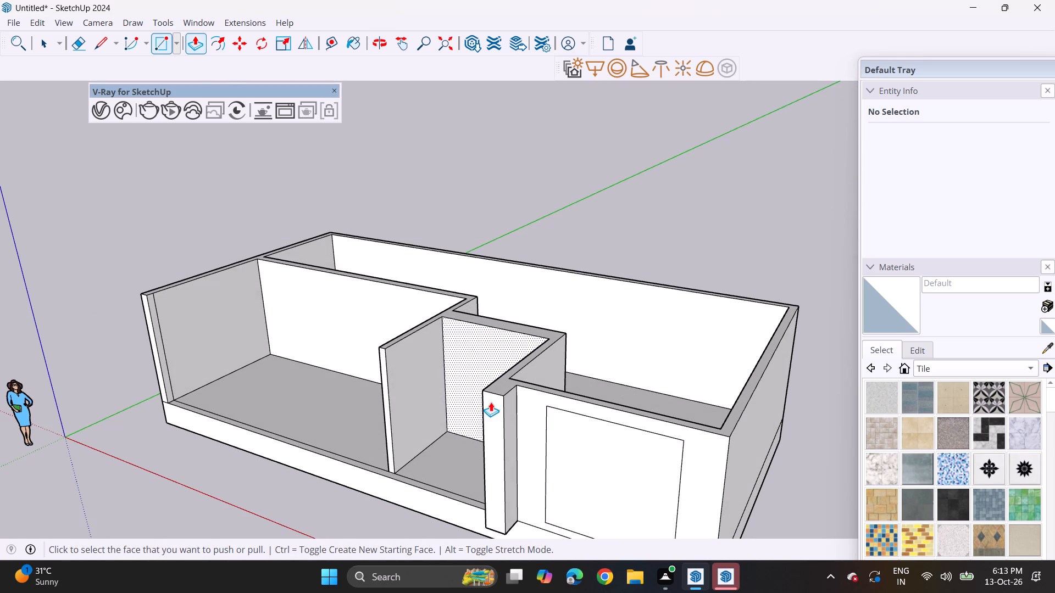
{"action": "left_click", "coordinate": [640, 500]}
{"action": "left_click", "coordinate": [658, 415]}
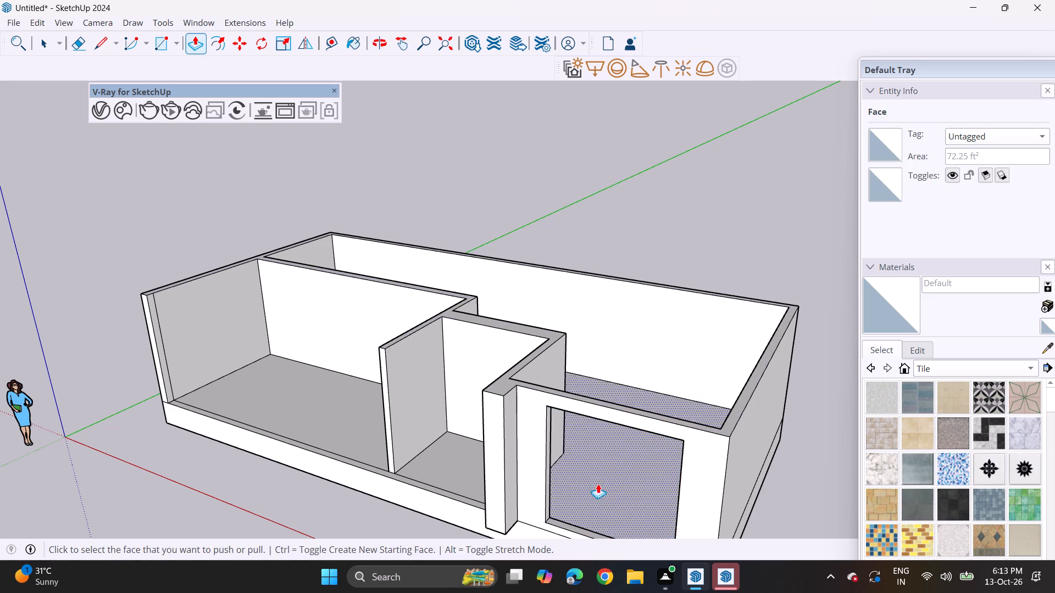
Draw a door rectangle on the small recessed bay's back wall, from just below the wall top to the floor.
{"action": "middle_click_drag", "start_coordinate": [598, 484], "coordinate": [717, 361]}
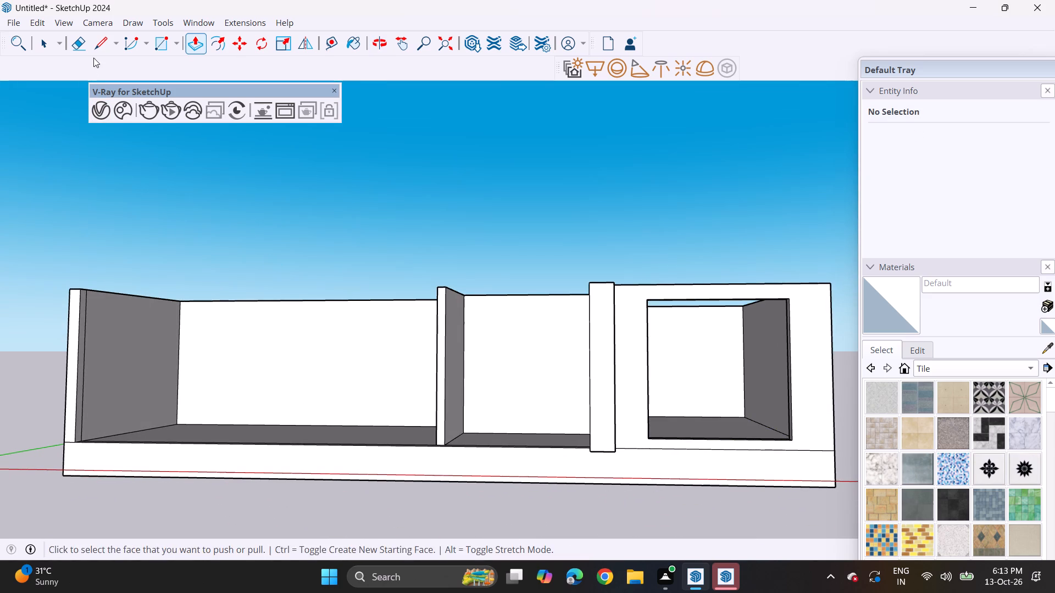
{"action": "left_click_drag", "start_coordinate": [159, 41], "coordinate": [163, 47]}
{"action": "middle_click_drag", "start_coordinate": [534, 362], "coordinate": [552, 387]}
{"action": "scroll", "coordinate": [552, 388], "scroll_direction": "up", "scroll_amount": 1}
{"action": "scroll", "coordinate": [546, 340], "scroll_direction": "up", "scroll_amount": 2}
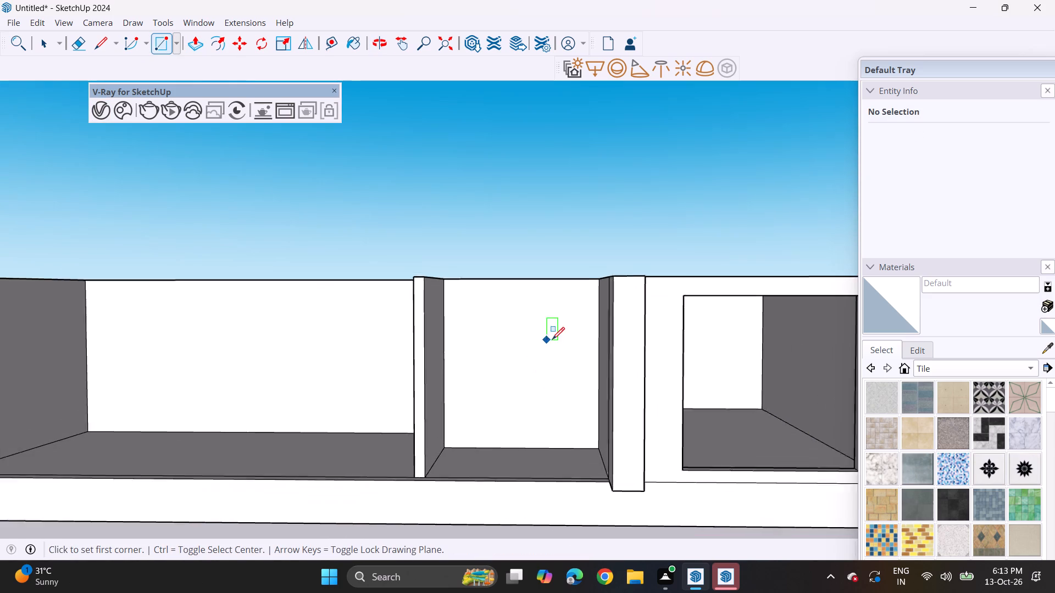
{"action": "scroll", "coordinate": [552, 339], "scroll_direction": "up", "scroll_amount": 1}
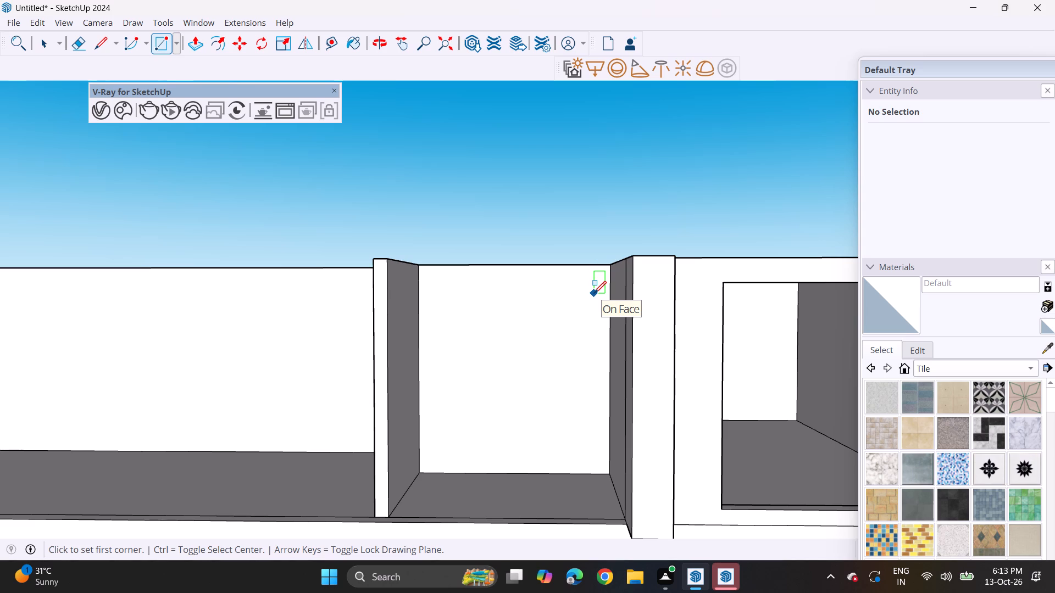
{"action": "left_click", "coordinate": [597, 280]}
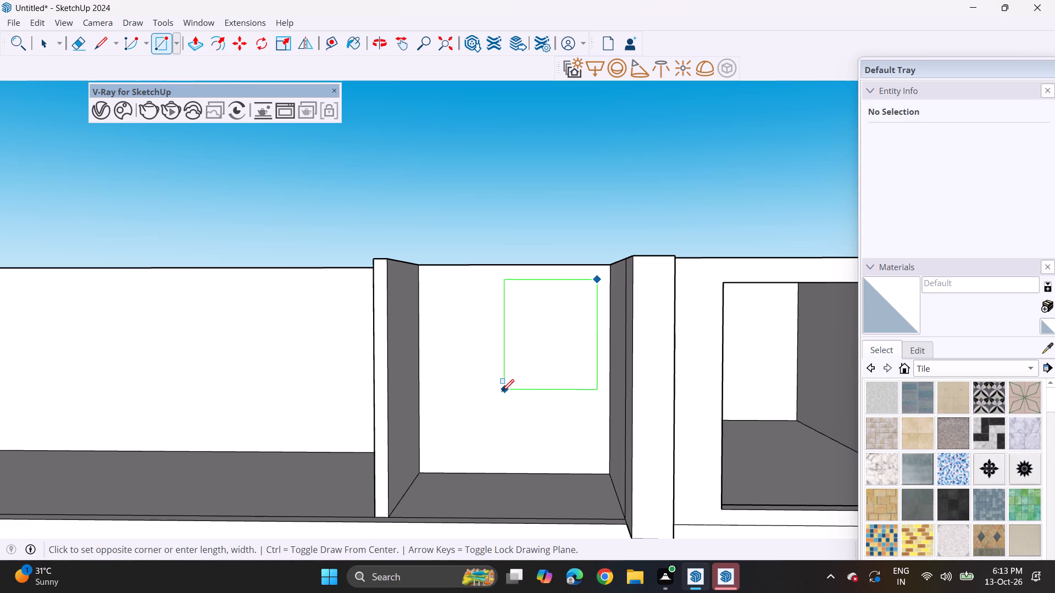
{"action": "left_click", "coordinate": [430, 474]}
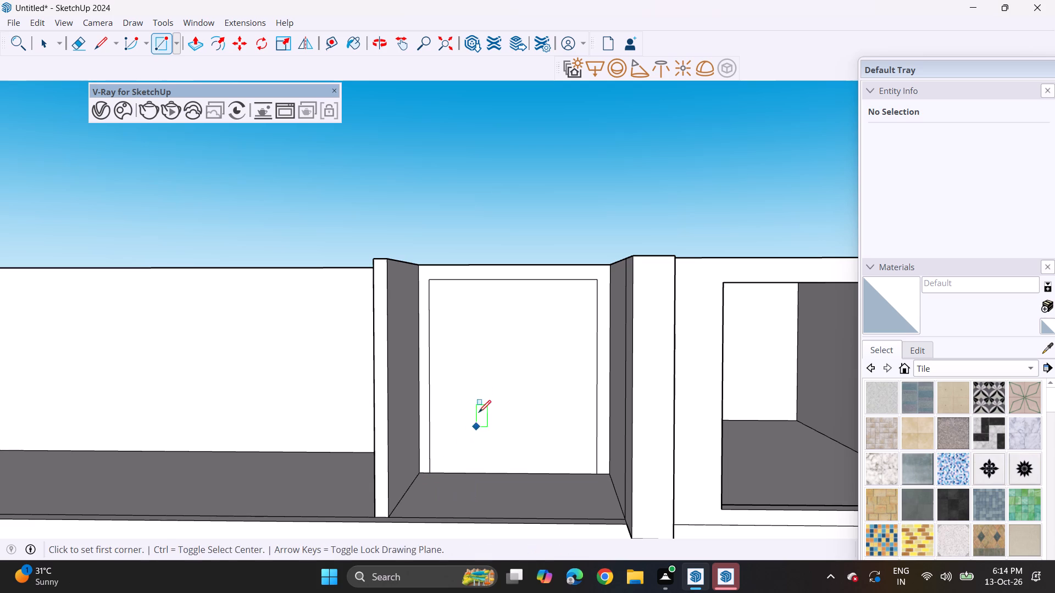
Push the door rectangle through the recessed bay's back wall to cut a doorway.
{"action": "middle_click_drag", "start_coordinate": [477, 402], "coordinate": [470, 500]}
{"action": "left_click_drag", "start_coordinate": [198, 42], "coordinate": [203, 45]}
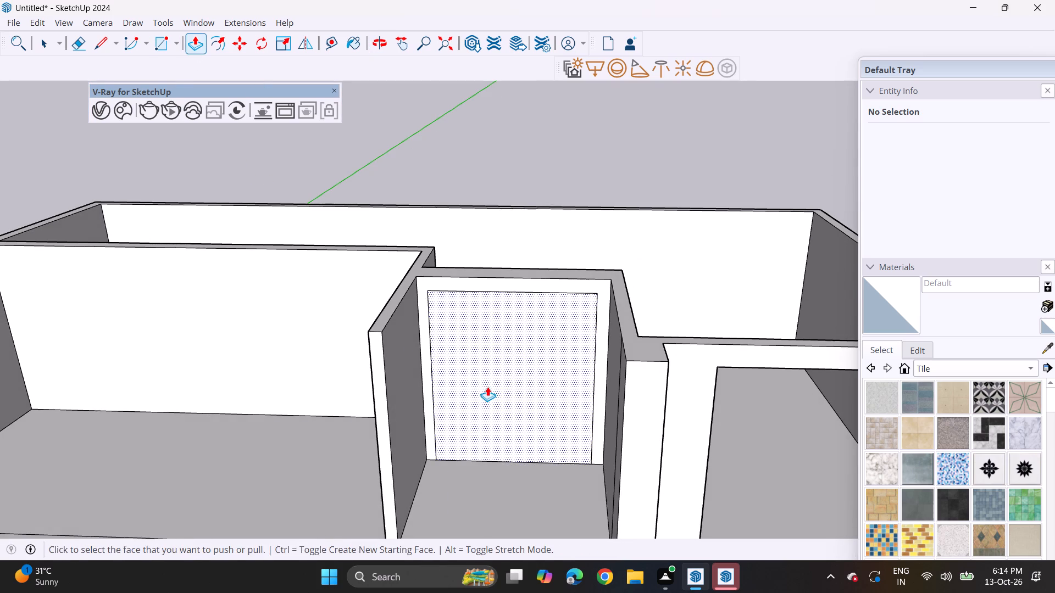
{"action": "left_click", "coordinate": [487, 387]}
{"action": "left_click", "coordinate": [501, 267]}
Examine the new doorway, the window opening and the large open room from the front and from above.
{"action": "middle_click_drag", "start_coordinate": [496, 444], "coordinate": [519, 368]}
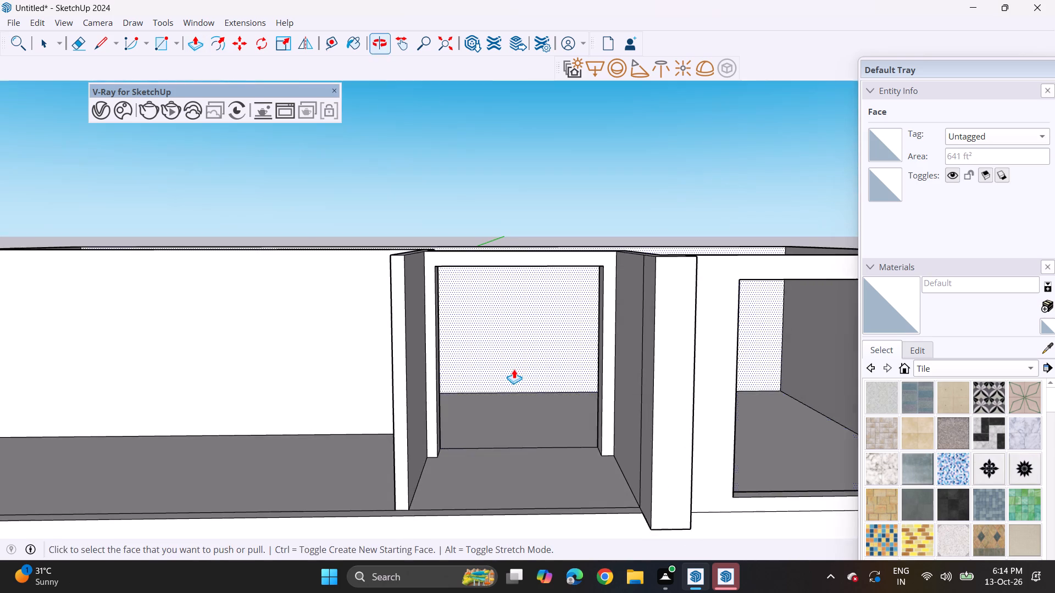
{"action": "scroll", "coordinate": [511, 372], "scroll_direction": "down", "scroll_amount": 2}
{"action": "middle_click_drag", "start_coordinate": [523, 414], "coordinate": [501, 378]}
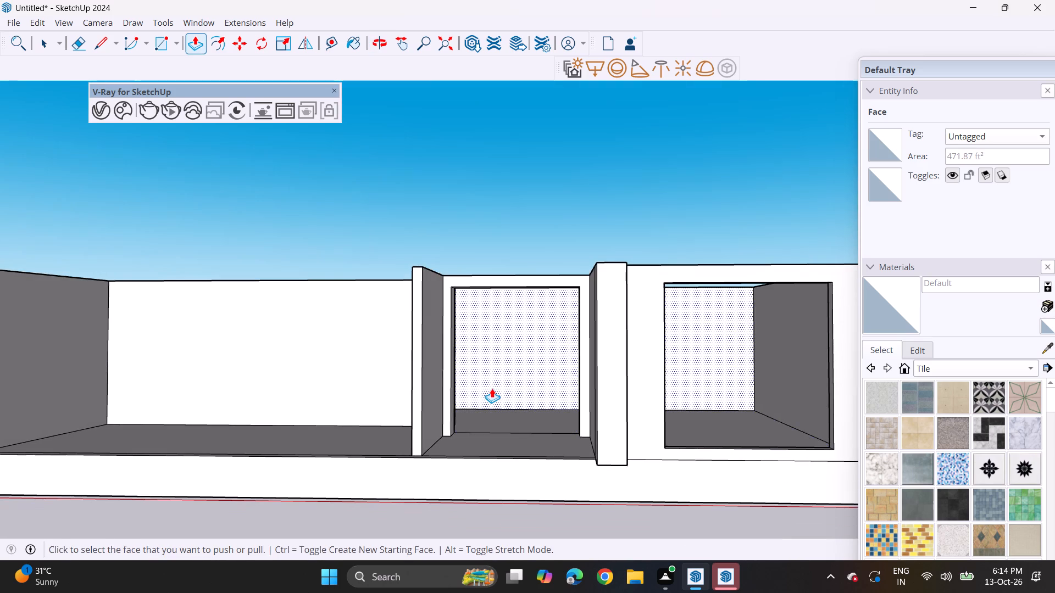
{"action": "scroll", "coordinate": [492, 388], "scroll_direction": "down", "scroll_amount": 1}
{"action": "middle_click_drag", "start_coordinate": [488, 402], "coordinate": [537, 430], "text": "shift"}
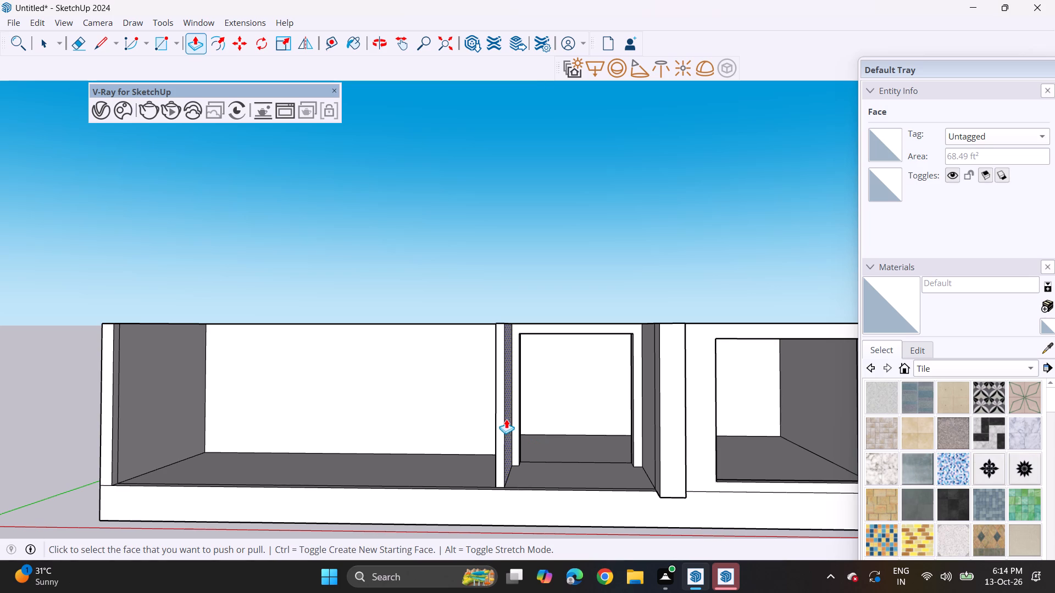
{"action": "middle_click_drag", "start_coordinate": [333, 420], "coordinate": [367, 547]}
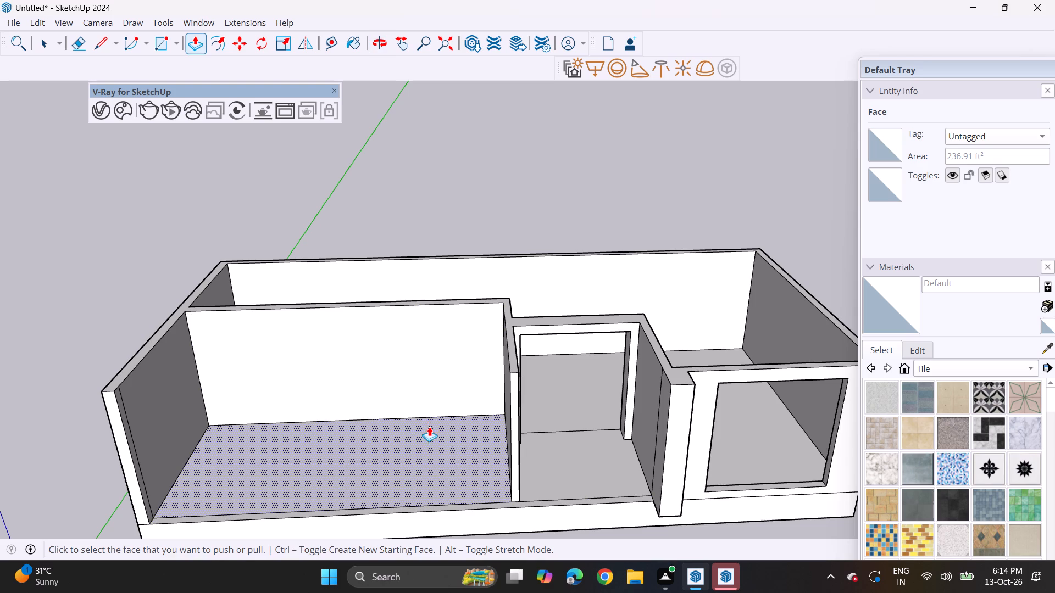
{"action": "middle_click_drag", "start_coordinate": [458, 445], "coordinate": [395, 382]}
{"action": "scroll", "coordinate": [344, 397], "scroll_direction": "down", "scroll_amount": 3}
{"action": "middle_click_drag", "start_coordinate": [337, 410], "coordinate": [358, 384]}
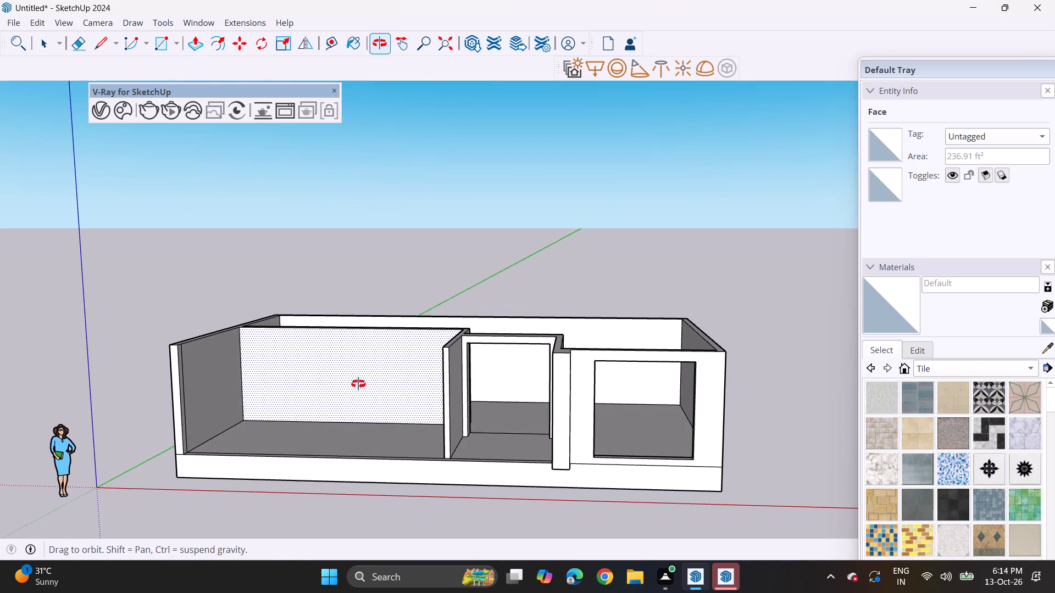
{"action": "middle_click_drag", "start_coordinate": [358, 384], "coordinate": [358, 383]}
{"action": "scroll", "coordinate": [209, 355], "scroll_direction": "up", "scroll_amount": 2}
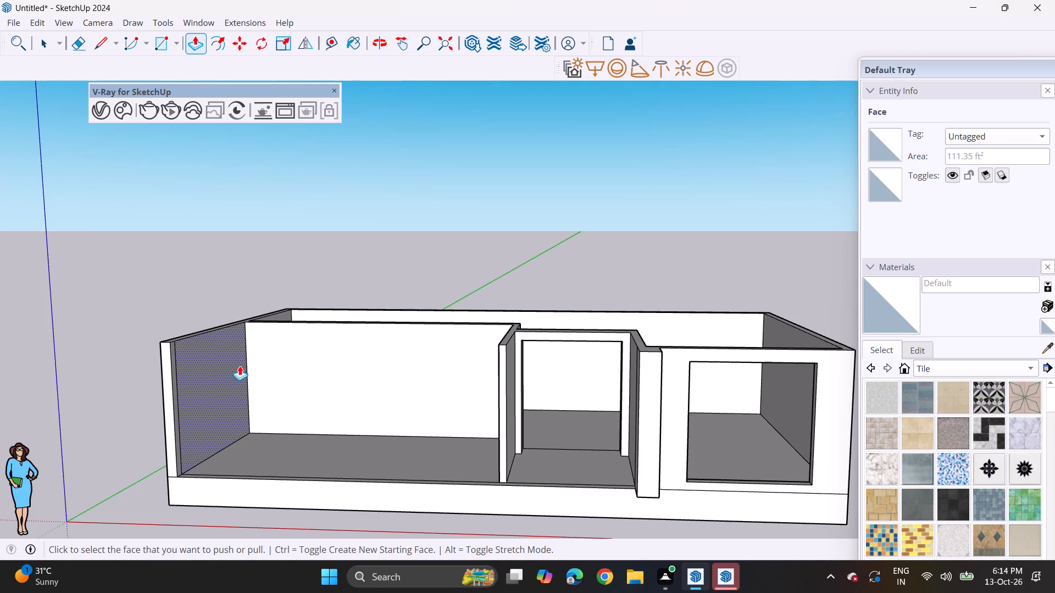
{"action": "scroll", "coordinate": [245, 374], "scroll_direction": "down", "scroll_amount": 2}
{"action": "middle_click_drag", "start_coordinate": [542, 375], "coordinate": [417, 482]}
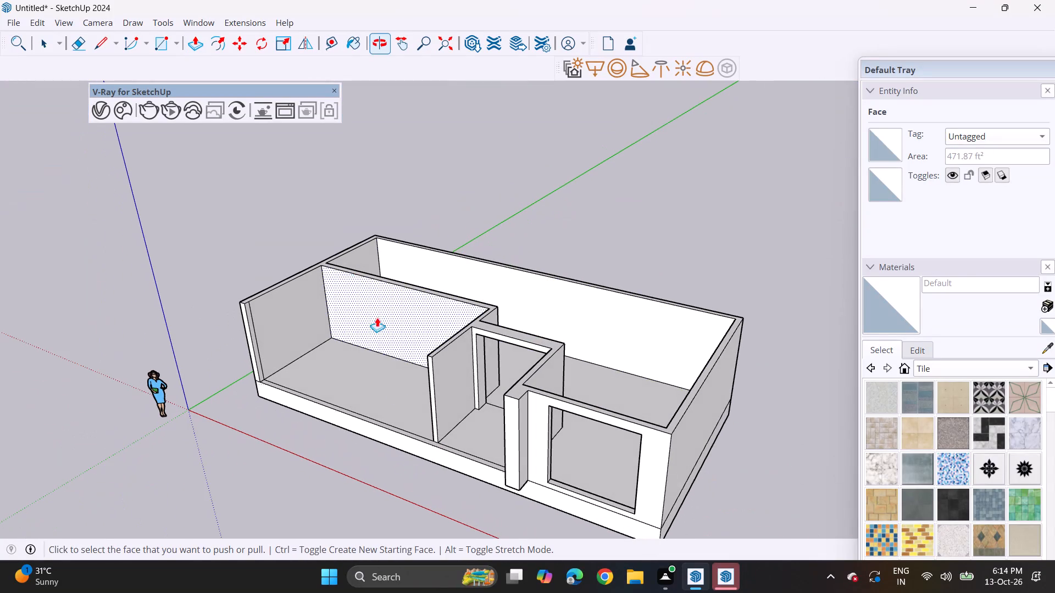
Draw an upright rotated rectangle along the full outer top edge of the back wall, with a height of 6.
{"action": "left_click", "coordinate": [170, 44]}
{"action": "left_click", "coordinate": [177, 48]}
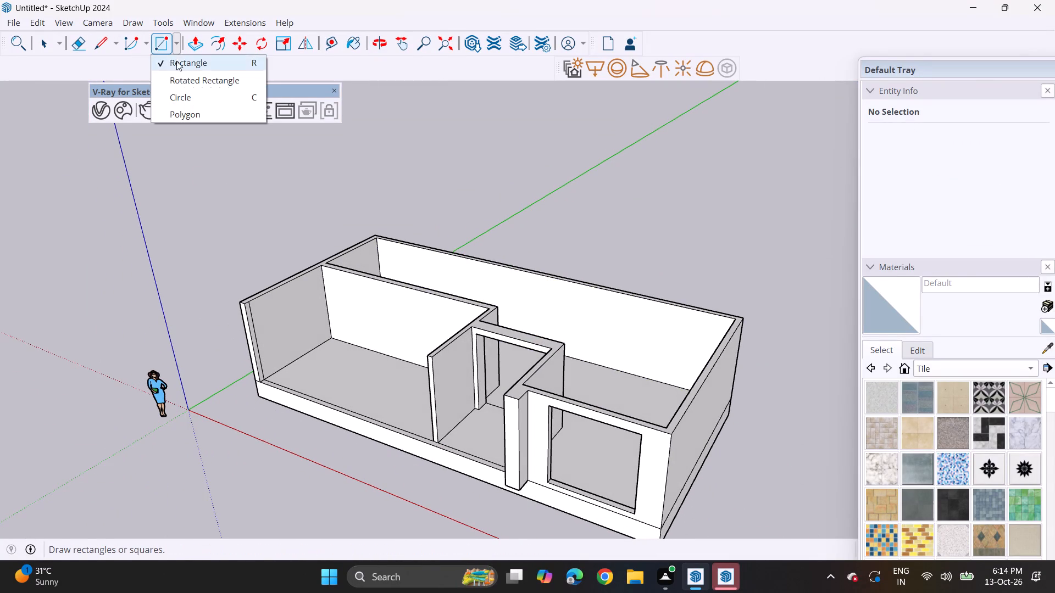
{"action": "left_click", "coordinate": [179, 78]}
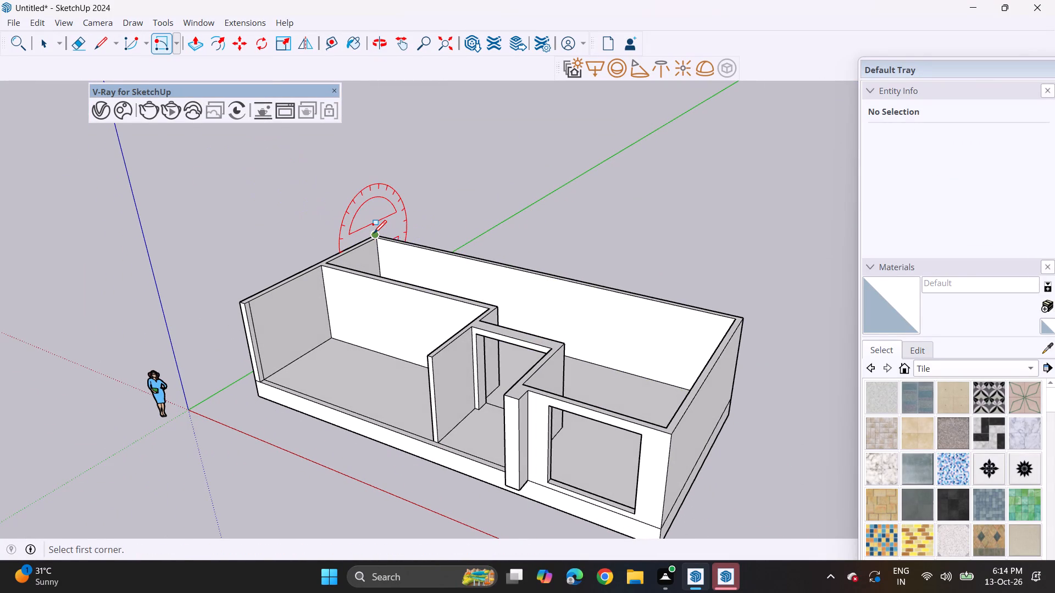
{"action": "middle_click_drag", "start_coordinate": [372, 266], "coordinate": [368, 303]}
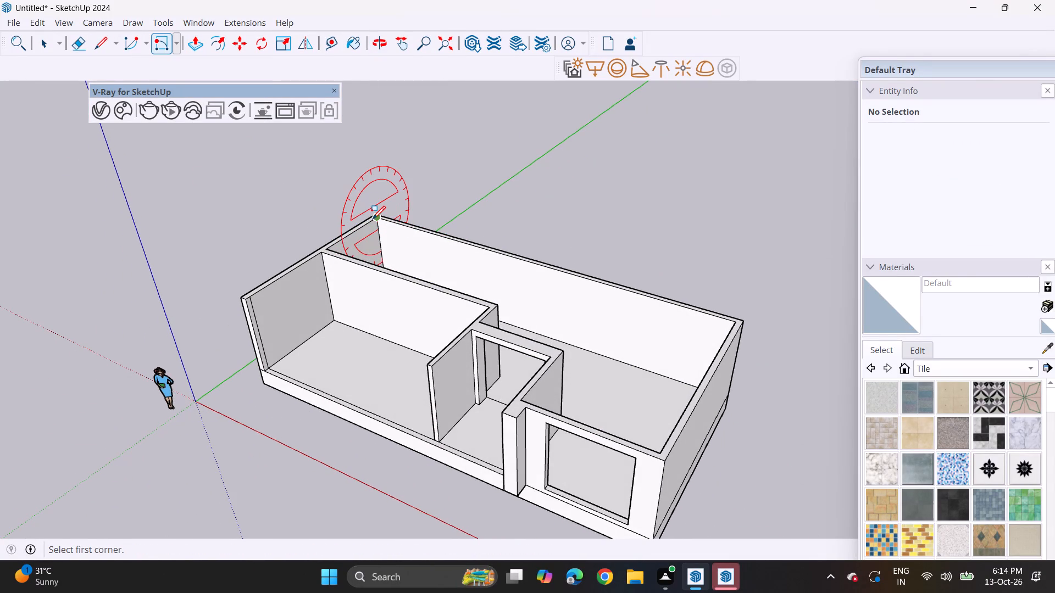
{"action": "middle_click_drag", "start_coordinate": [375, 263], "coordinate": [375, 293]}
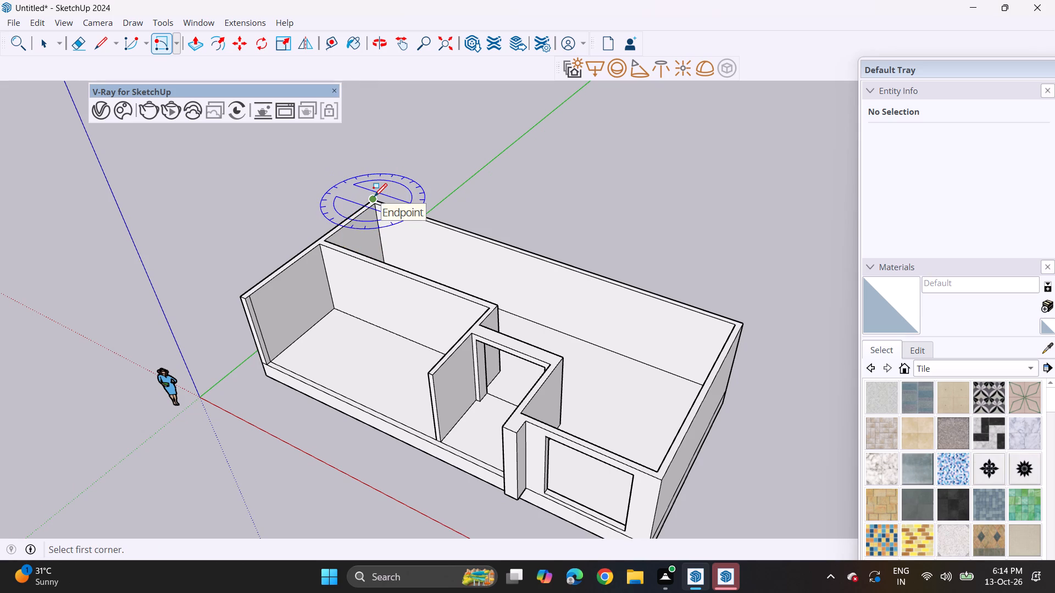
{"action": "left_click", "coordinate": [374, 196]}
{"action": "left_click", "coordinate": [746, 322]}
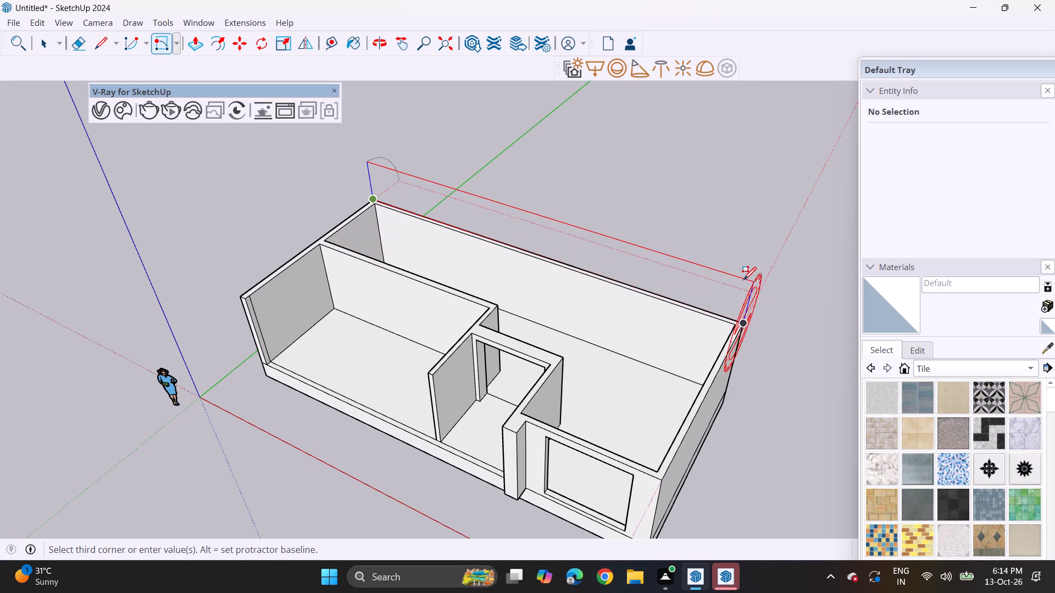
{"action": "key", "text": "6"}
{"action": "key", "text": "Return"}
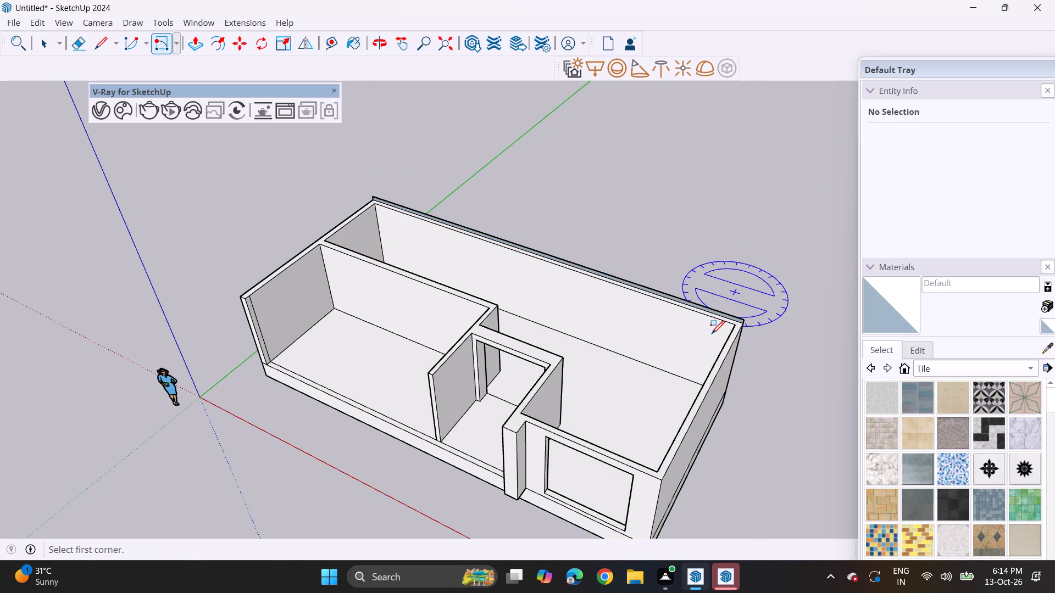
Push/Pull the thin upright strip from the back wall forward to the front wall's face, forming a flat roof slab.
{"action": "scroll", "coordinate": [702, 344], "scroll_direction": "up", "scroll_amount": 12}
{"action": "key", "text": "p"}
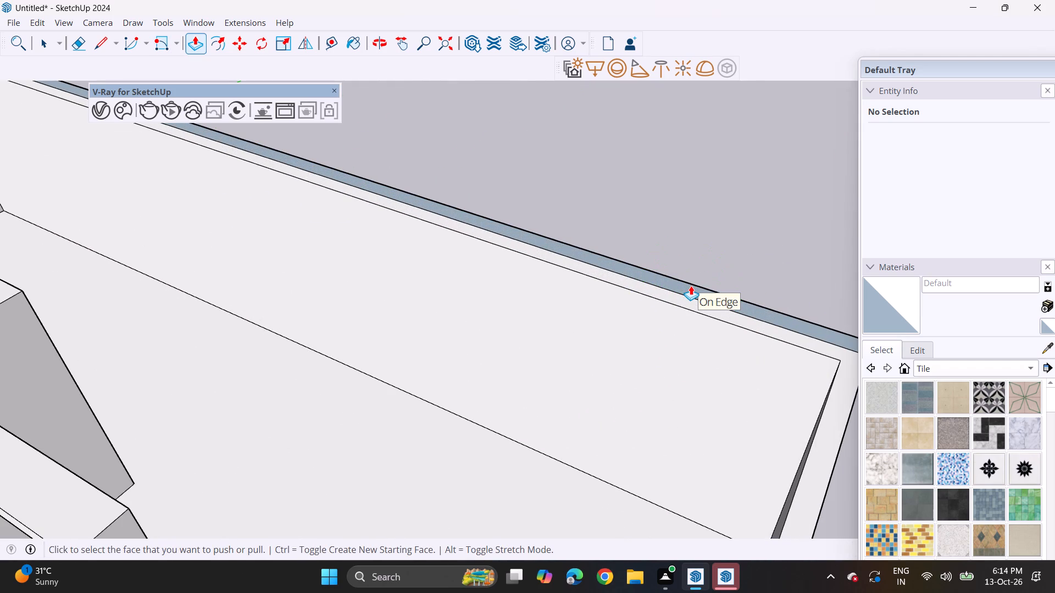
{"action": "left_click", "coordinate": [696, 290]}
{"action": "scroll", "coordinate": [631, 368], "scroll_direction": "down", "scroll_amount": 8}
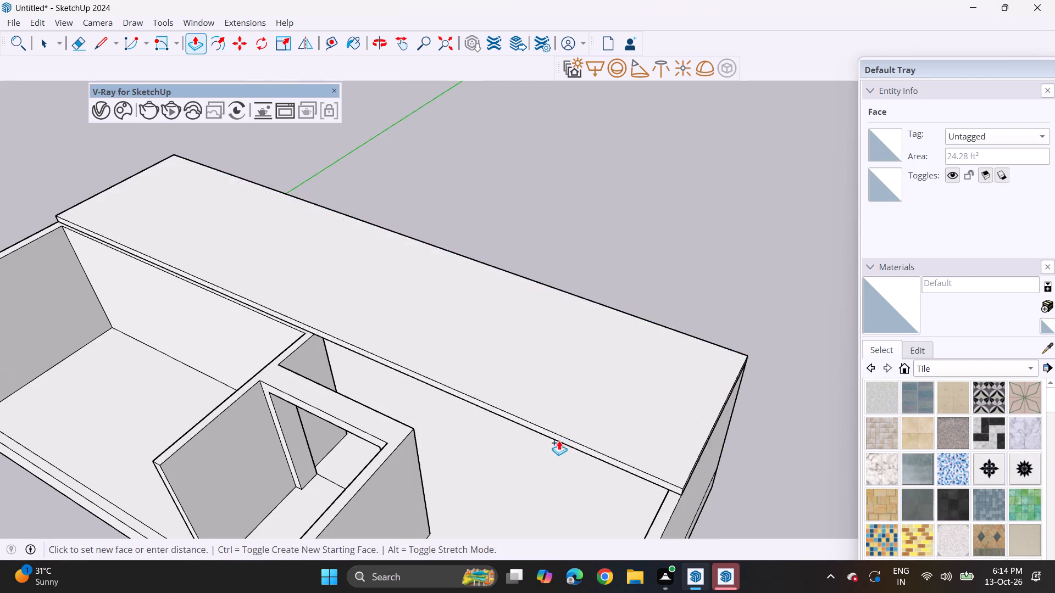
{"action": "middle_click_drag", "start_coordinate": [558, 441], "coordinate": [615, 215], "text": "shift"}
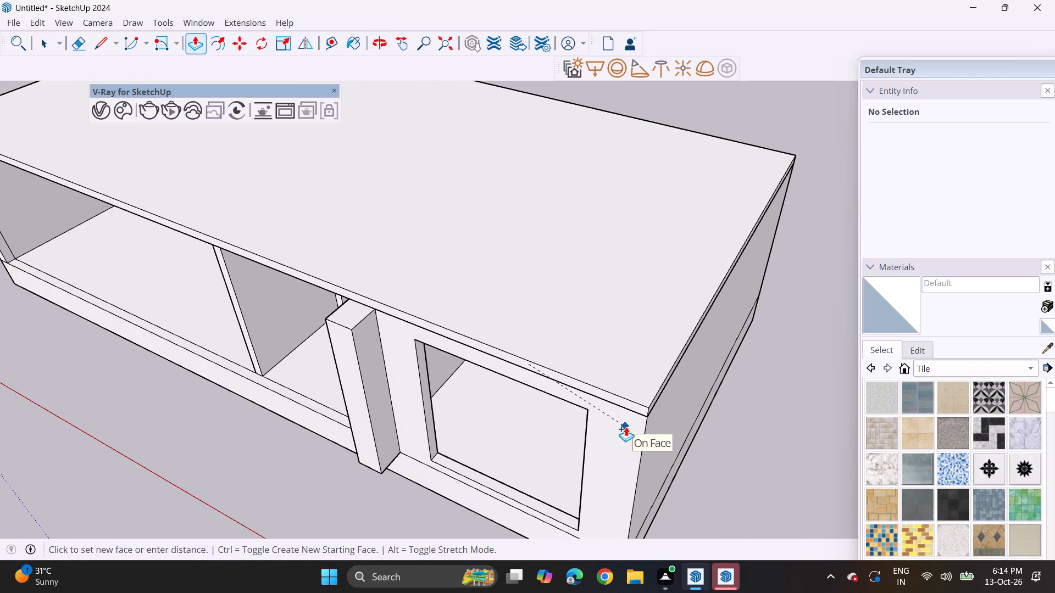
{"action": "left_click", "coordinate": [626, 427]}
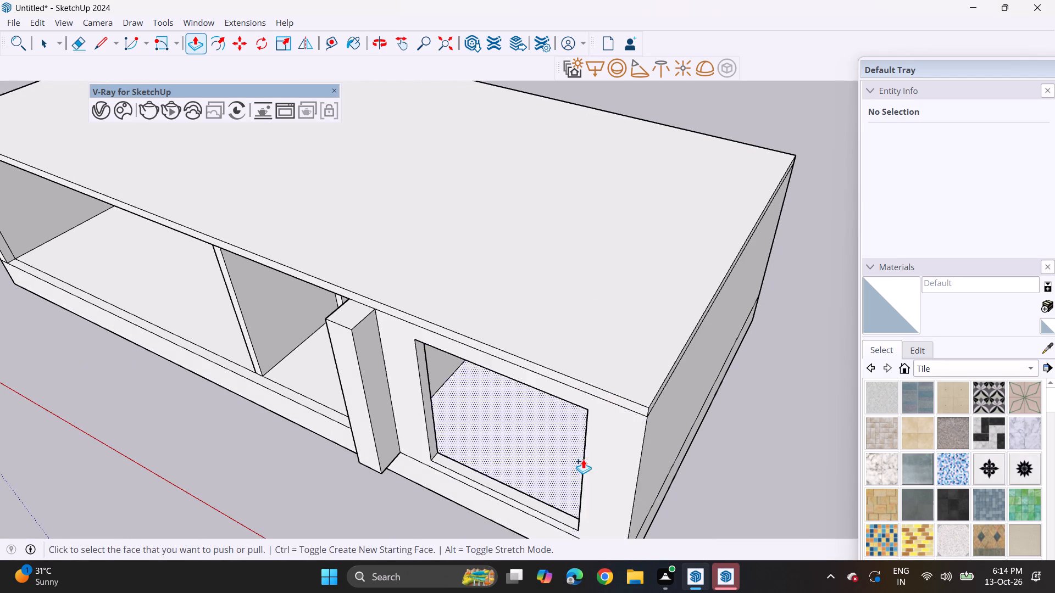
Examine the roofed model from the front and from several angles, checking the slab, doorway and window opening.
{"action": "middle_click_drag", "start_coordinate": [587, 444], "coordinate": [675, 261]}
{"action": "middle_click_drag", "start_coordinate": [517, 307], "coordinate": [638, 407]}
{"action": "scroll", "coordinate": [592, 383], "scroll_direction": "down", "scroll_amount": 3}
{"action": "middle_click_drag", "start_coordinate": [585, 424], "coordinate": [571, 320], "text": "shift"}
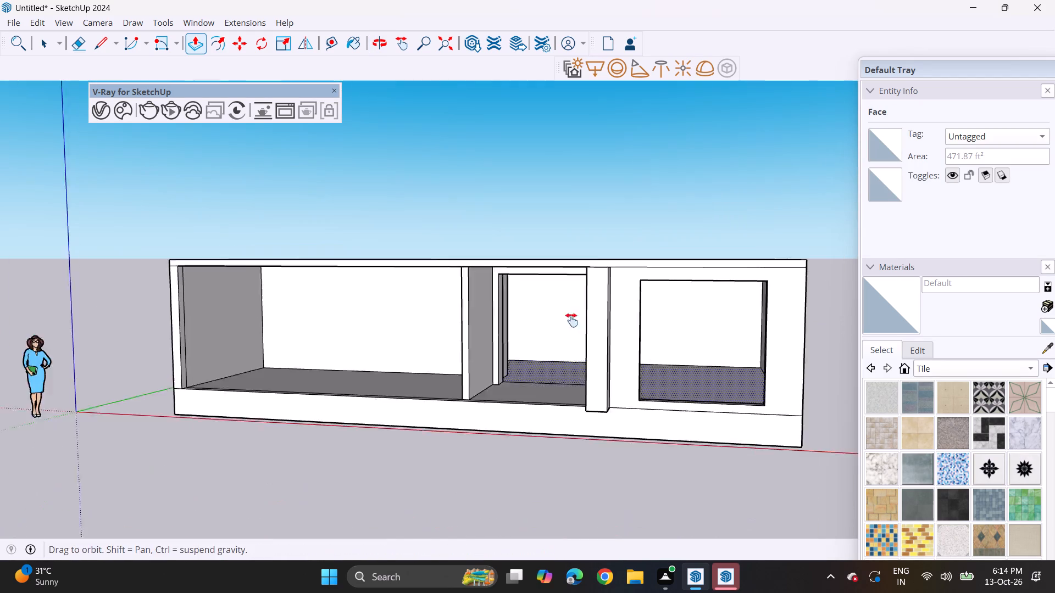
{"action": "middle_click_drag", "start_coordinate": [571, 320], "coordinate": [570, 296], "text": "shift"}
{"action": "middle_click_drag", "start_coordinate": [517, 307], "coordinate": [657, 222]}
{"action": "middle_click_drag", "start_coordinate": [590, 221], "coordinate": [554, 311]}
{"action": "middle_click_drag", "start_coordinate": [535, 288], "coordinate": [590, 374]}
{"action": "middle_click_drag", "start_coordinate": [529, 381], "coordinate": [504, 377]}
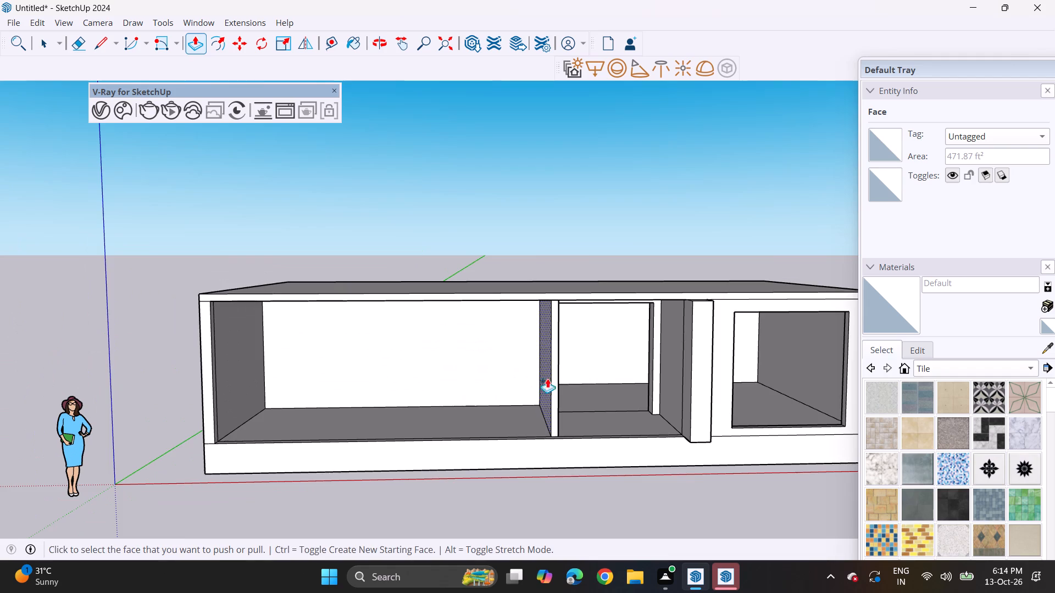
{"action": "middle_click_drag", "start_coordinate": [605, 384], "coordinate": [559, 357]}
{"action": "middle_click_drag", "start_coordinate": [605, 363], "coordinate": [548, 365], "text": "shift"}
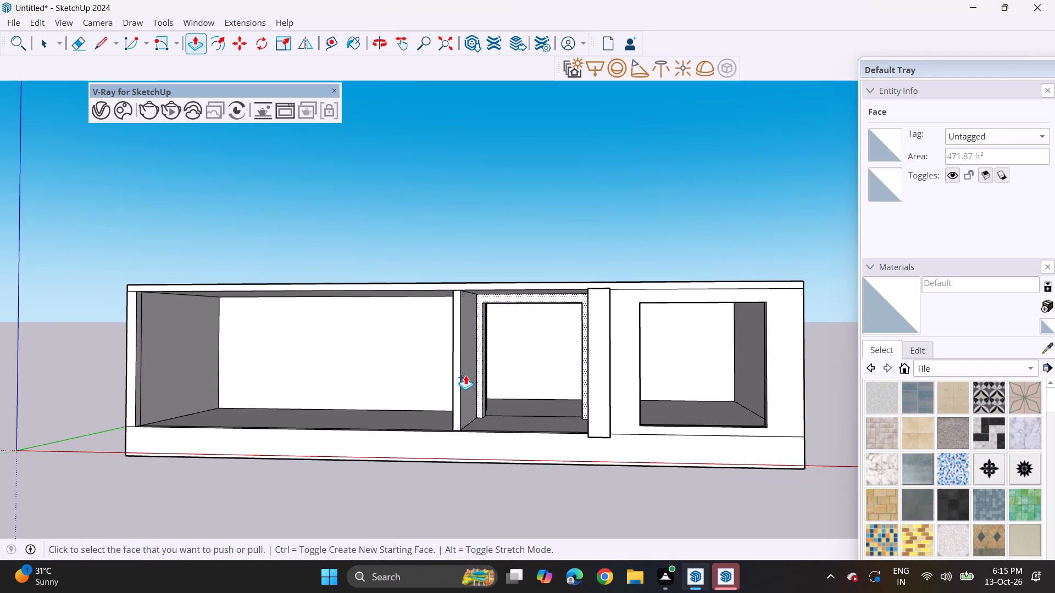
Enlarge the recessed bay's doorway by pushing back both jambs and the head, leaving only a thin wall margin around the opening.
{"action": "scroll", "coordinate": [466, 370], "scroll_direction": "up", "scroll_amount": 6}
{"action": "middle_click_drag", "start_coordinate": [491, 374], "coordinate": [485, 393]}
{"action": "scroll", "coordinate": [491, 374], "scroll_direction": "up", "scroll_amount": 1}
{"action": "scroll", "coordinate": [496, 422], "scroll_direction": "up", "scroll_amount": 4}
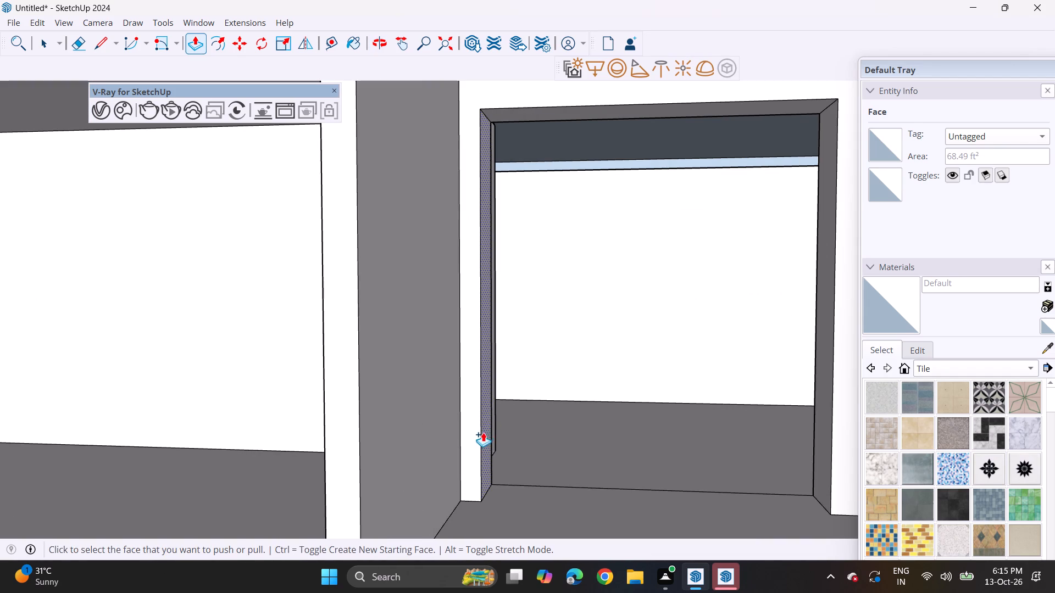
{"action": "left_click", "coordinate": [487, 430]}
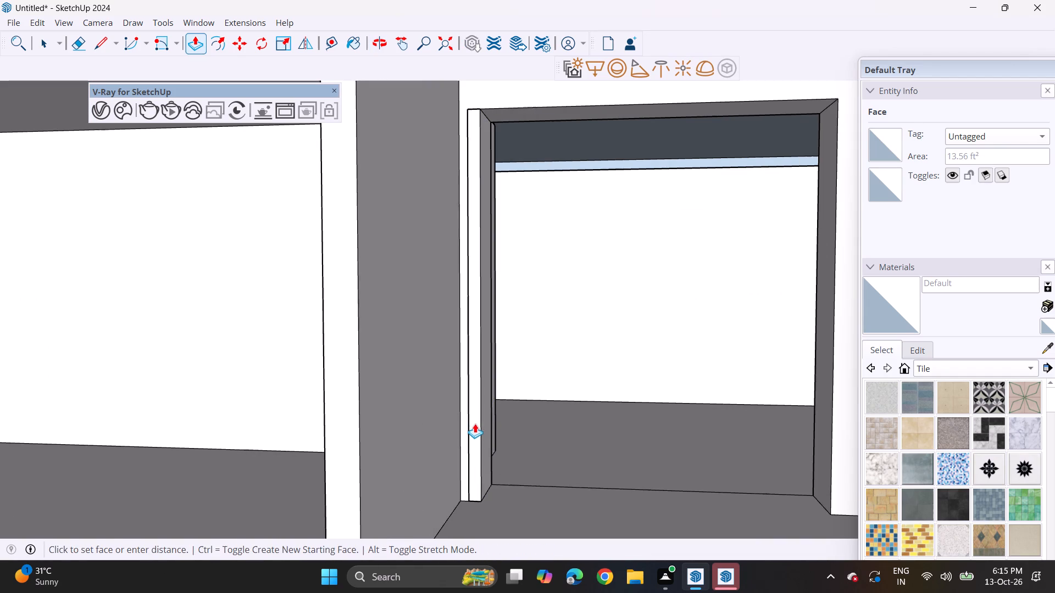
{"action": "left_click", "coordinate": [472, 424]}
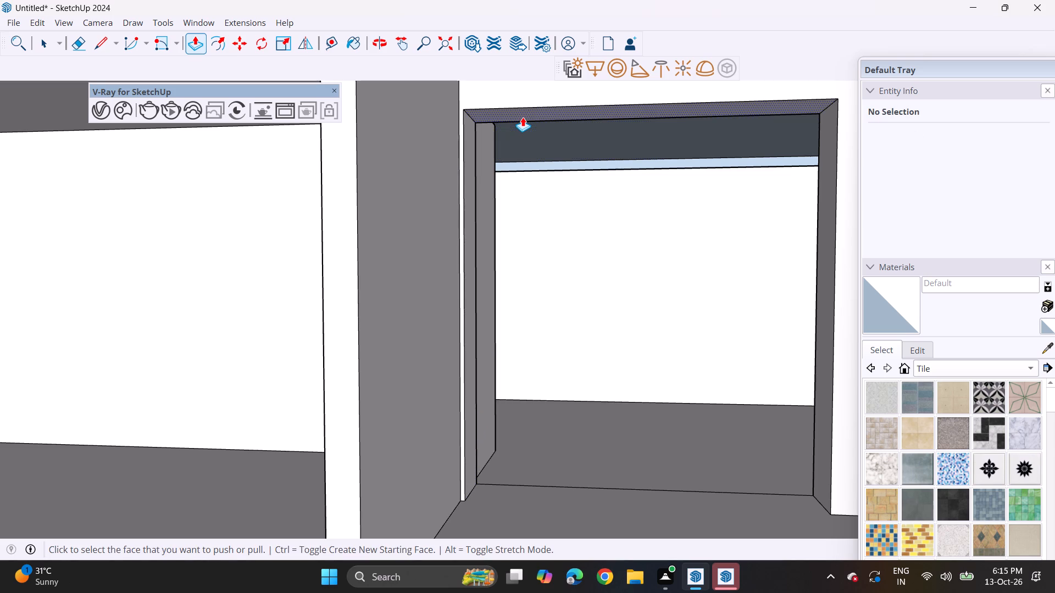
{"action": "double_click", "coordinate": [523, 117]}
{"action": "middle_click_drag", "start_coordinate": [532, 133], "coordinate": [499, 226], "text": "shift"}
{"action": "middle_click_drag", "start_coordinate": [497, 223], "coordinate": [508, 169]}
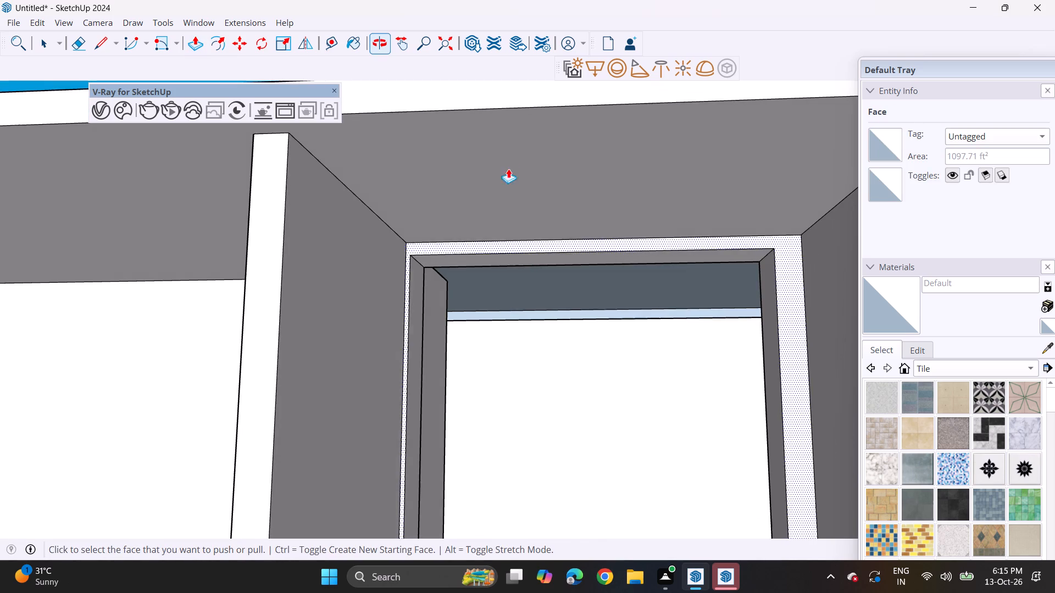
{"action": "left_click", "coordinate": [517, 260]}
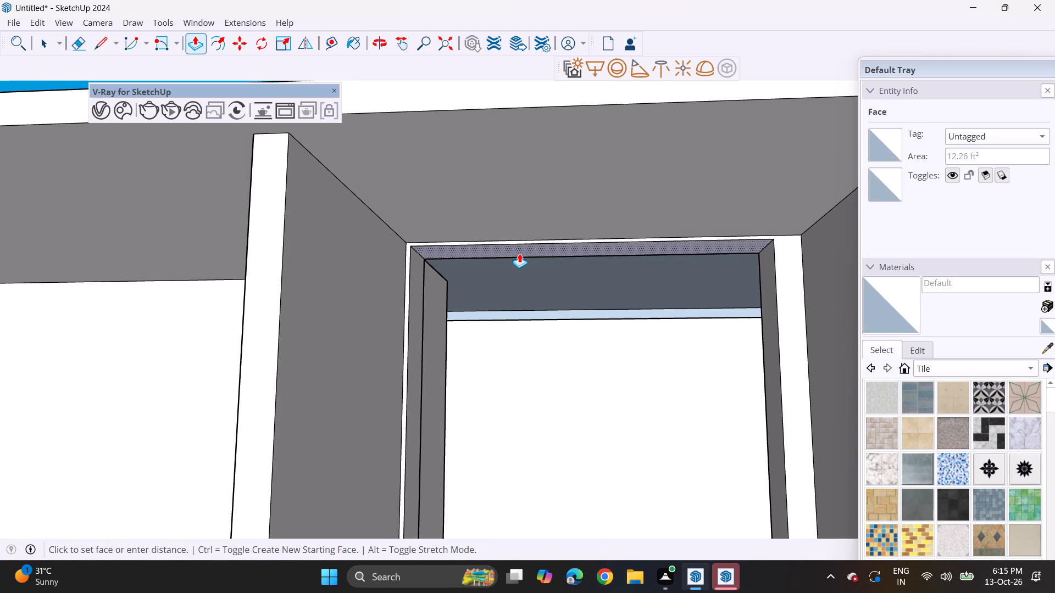
{"action": "left_click", "coordinate": [519, 253]}
{"action": "left_click", "coordinate": [776, 409]}
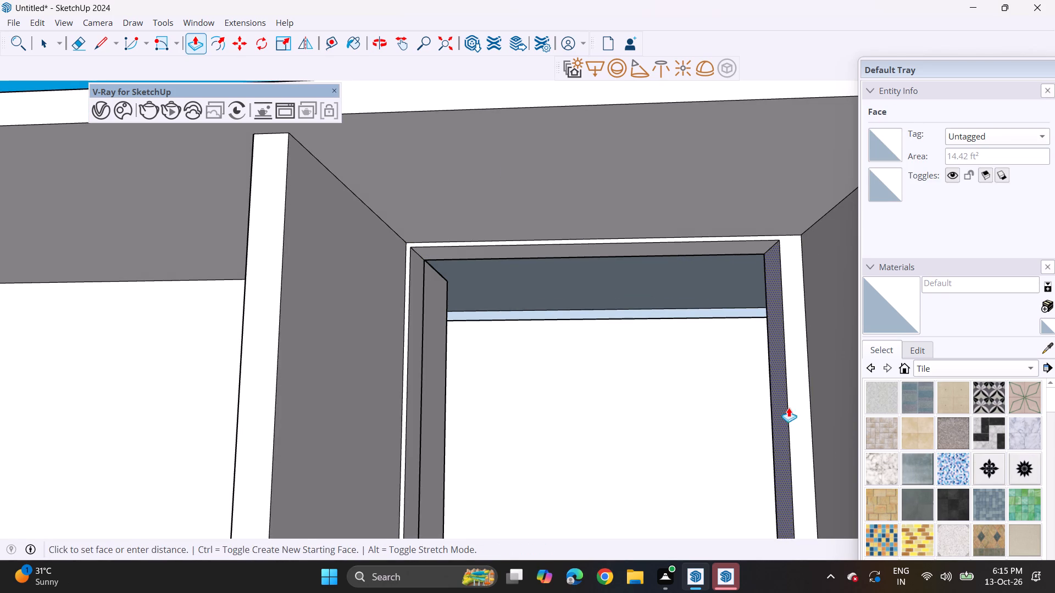
{"action": "left_click", "coordinate": [798, 408]}
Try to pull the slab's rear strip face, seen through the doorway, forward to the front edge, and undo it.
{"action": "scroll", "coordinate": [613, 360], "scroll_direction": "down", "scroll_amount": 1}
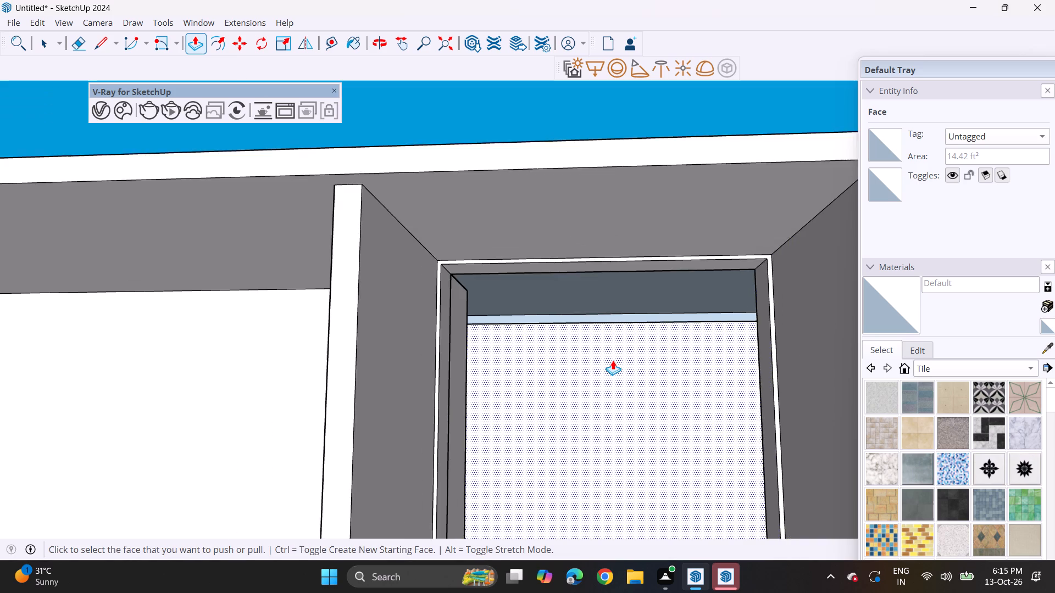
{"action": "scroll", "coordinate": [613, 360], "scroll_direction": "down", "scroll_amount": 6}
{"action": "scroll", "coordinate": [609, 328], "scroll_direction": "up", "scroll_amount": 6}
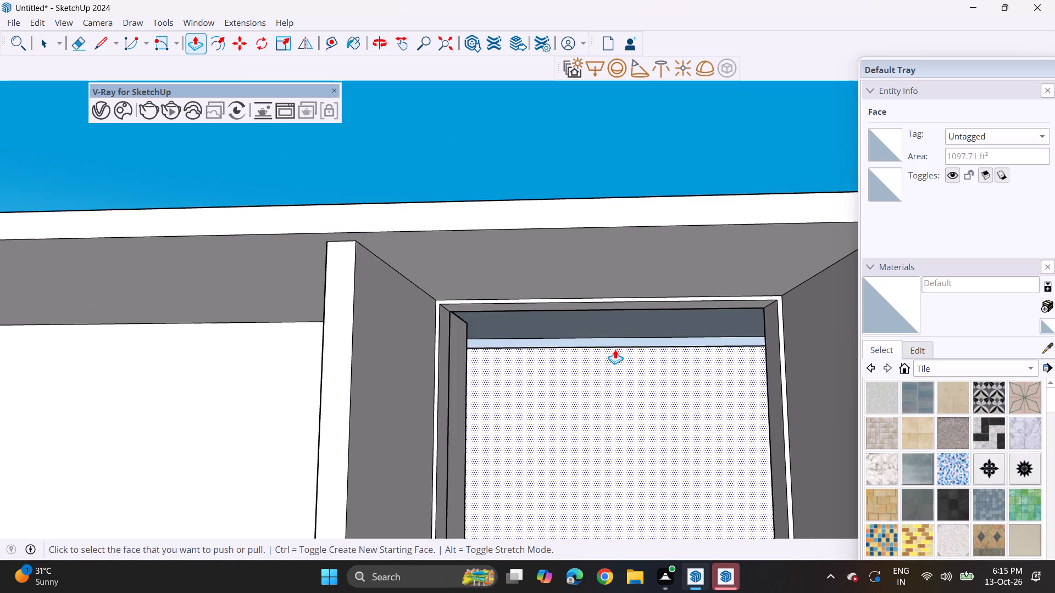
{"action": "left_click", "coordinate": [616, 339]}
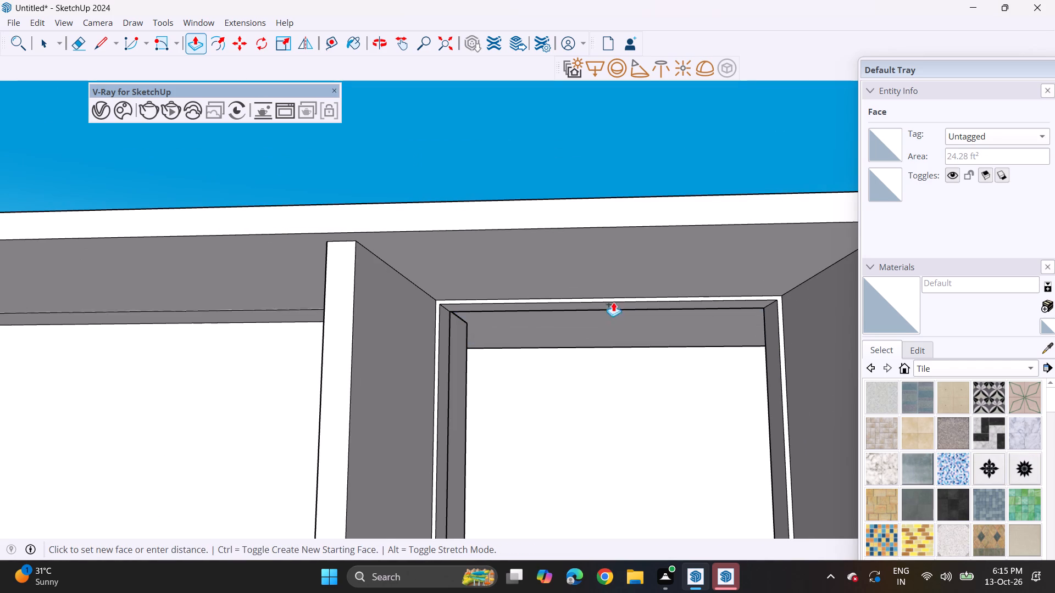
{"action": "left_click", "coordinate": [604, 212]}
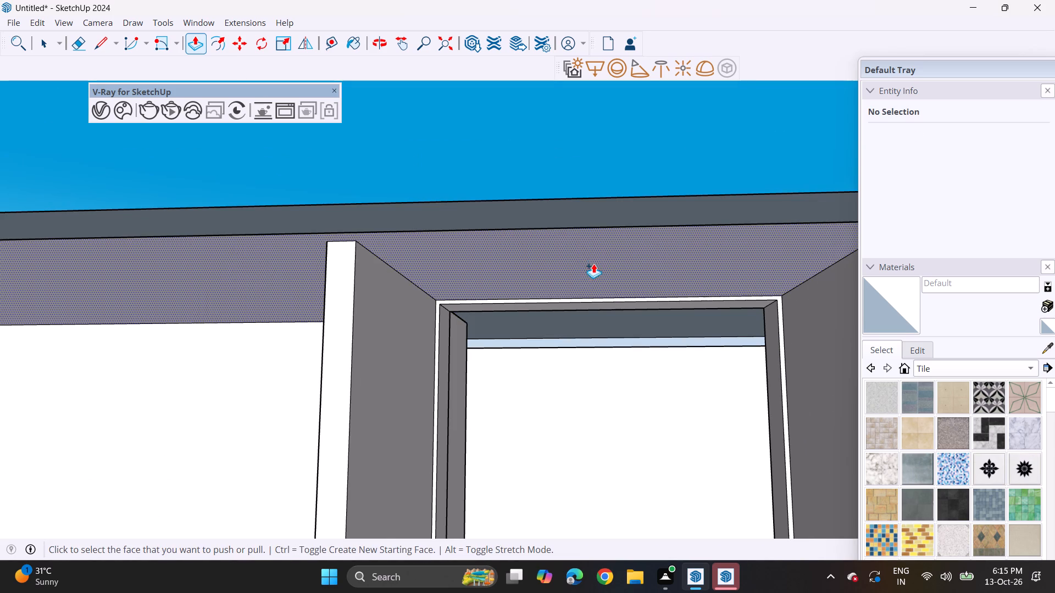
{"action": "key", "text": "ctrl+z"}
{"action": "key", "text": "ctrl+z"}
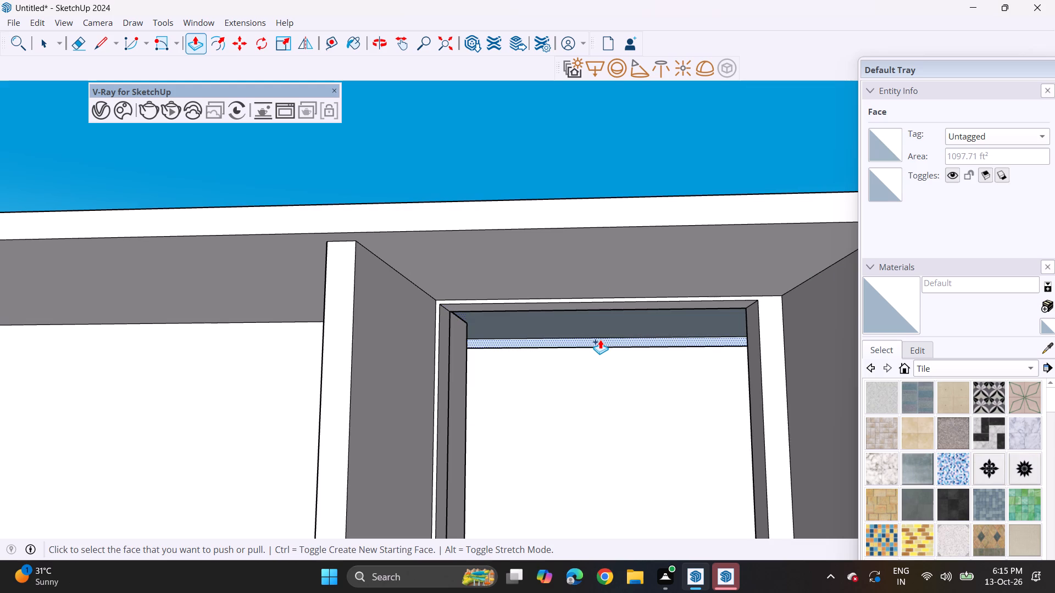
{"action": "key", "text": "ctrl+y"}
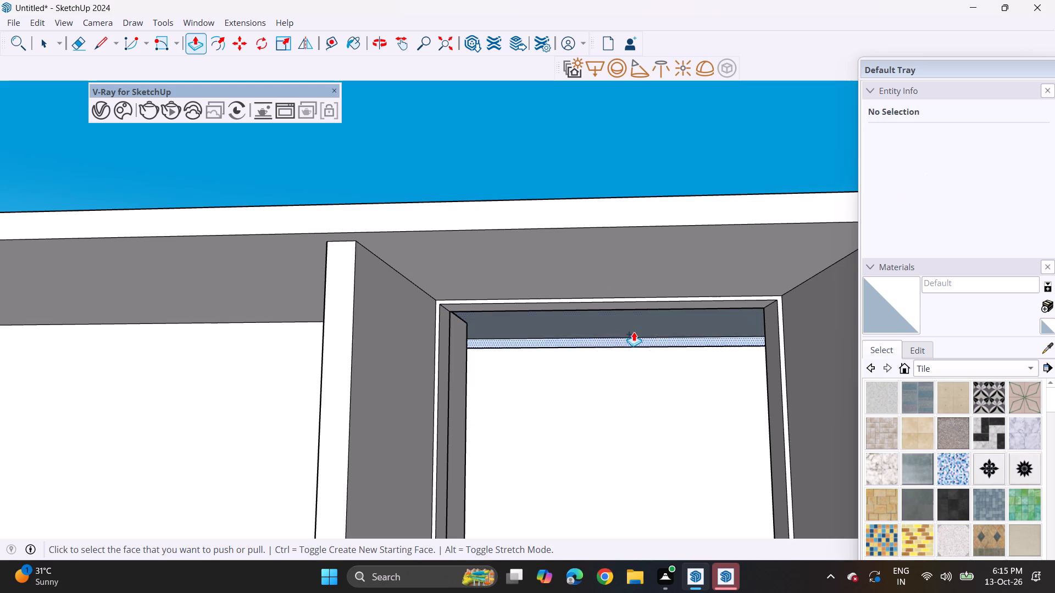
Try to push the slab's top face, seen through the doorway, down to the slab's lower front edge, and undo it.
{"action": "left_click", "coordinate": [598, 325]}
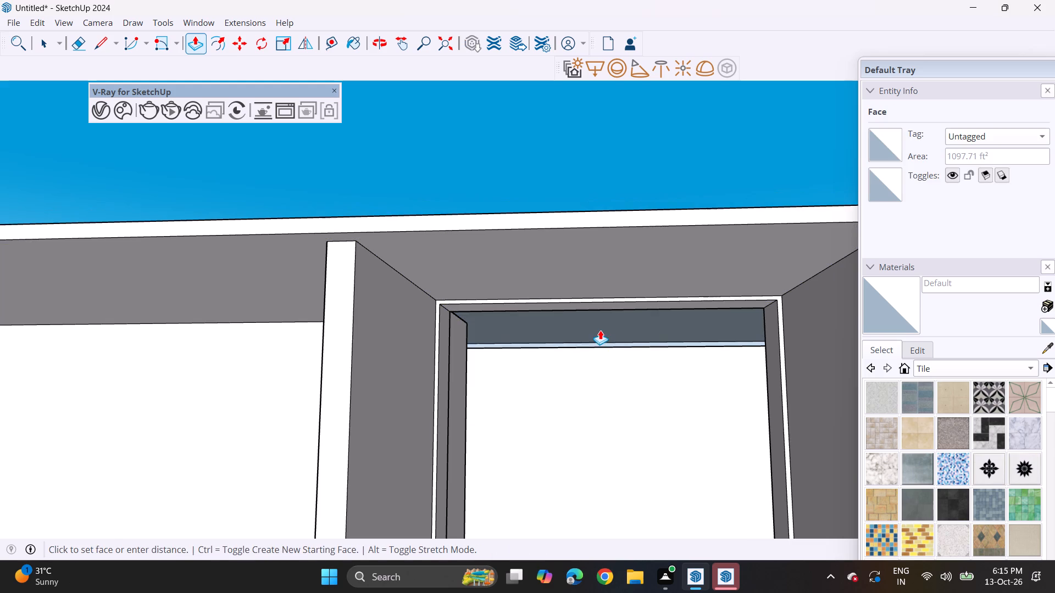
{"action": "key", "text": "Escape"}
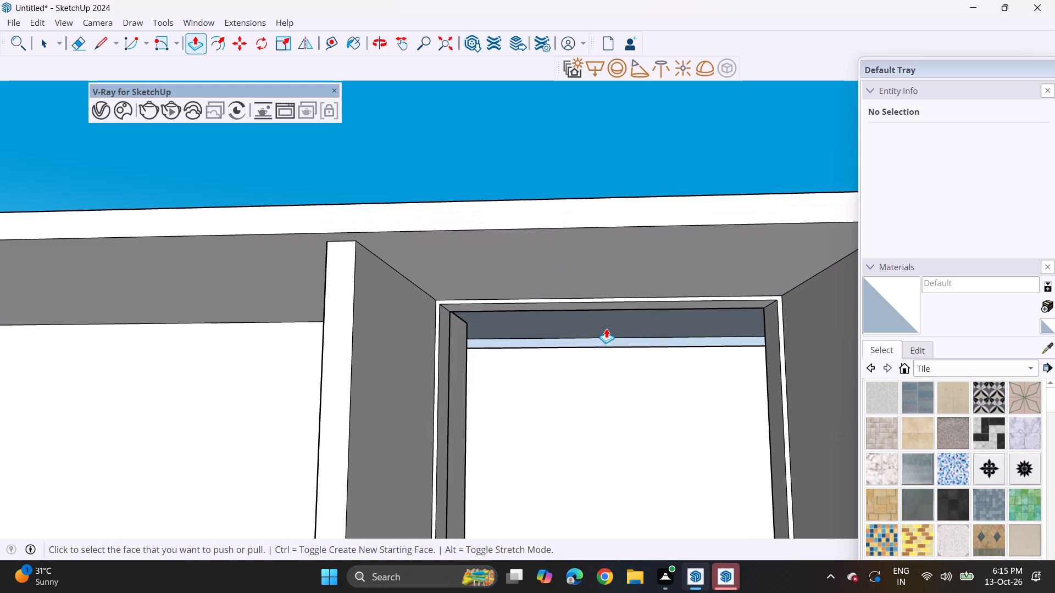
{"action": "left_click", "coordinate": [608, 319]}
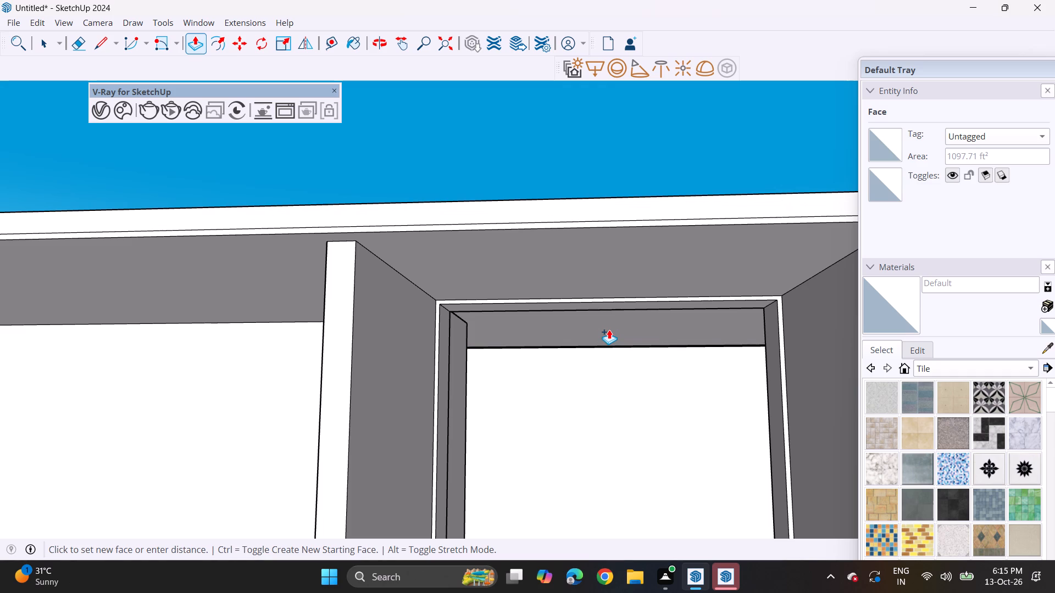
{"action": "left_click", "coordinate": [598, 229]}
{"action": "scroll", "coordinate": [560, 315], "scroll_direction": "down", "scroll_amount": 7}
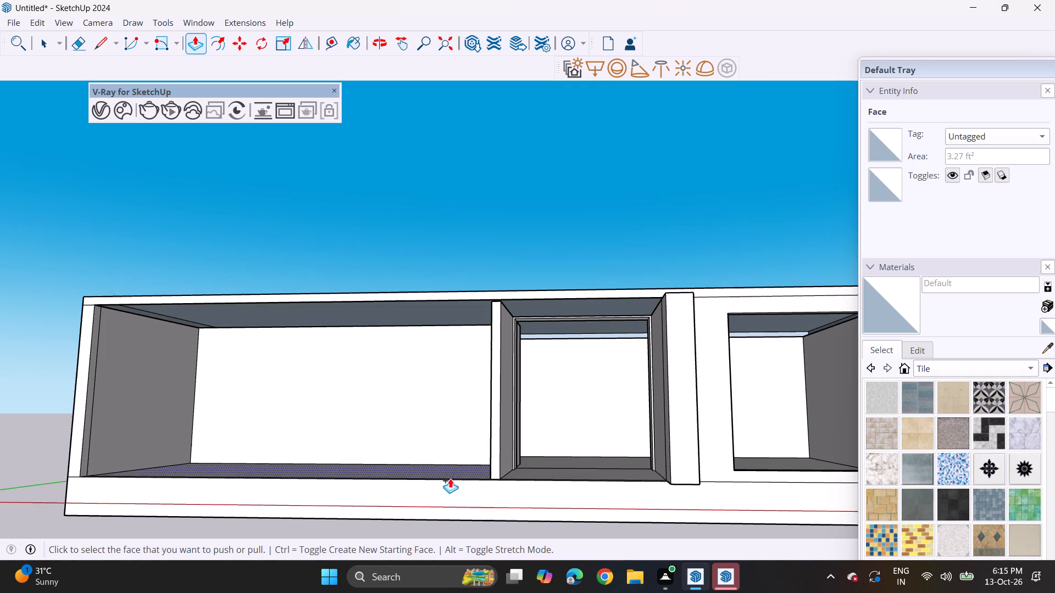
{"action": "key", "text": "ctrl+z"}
Pull the roof slab's top face slightly upward to thicken the slab.
{"action": "middle_click_drag", "start_coordinate": [541, 258], "coordinate": [541, 276]}
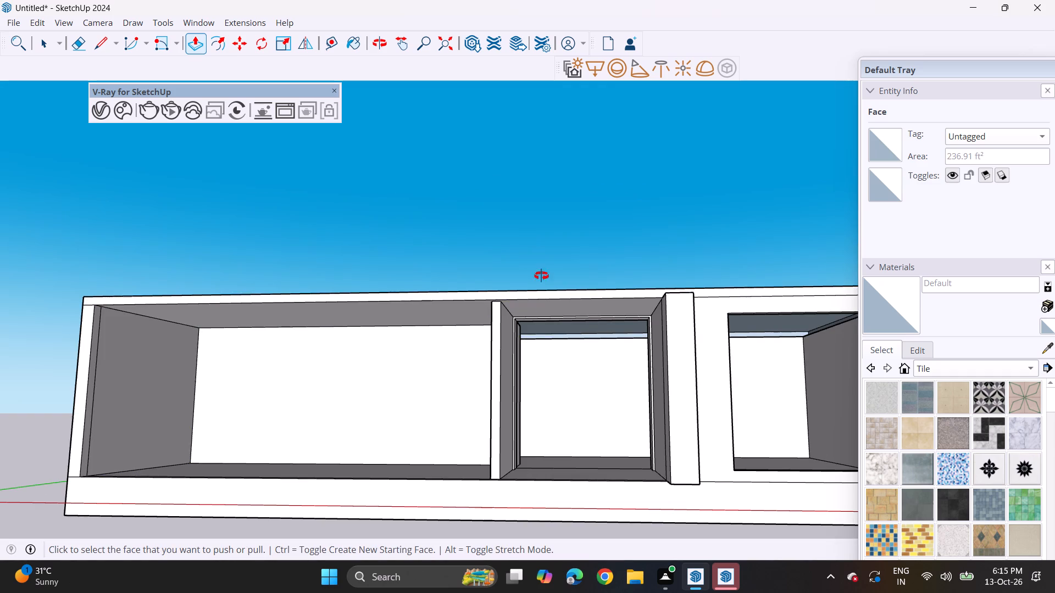
{"action": "middle_click_drag", "start_coordinate": [541, 276], "coordinate": [541, 351]}
{"action": "middle_click_drag", "start_coordinate": [559, 411], "coordinate": [578, 349]}
{"action": "scroll", "coordinate": [578, 349], "scroll_direction": "down", "scroll_amount": 3}
{"action": "middle_click_drag", "start_coordinate": [576, 357], "coordinate": [531, 375], "text": "shift"}
{"action": "middle_click_drag", "start_coordinate": [488, 318], "coordinate": [487, 375]}
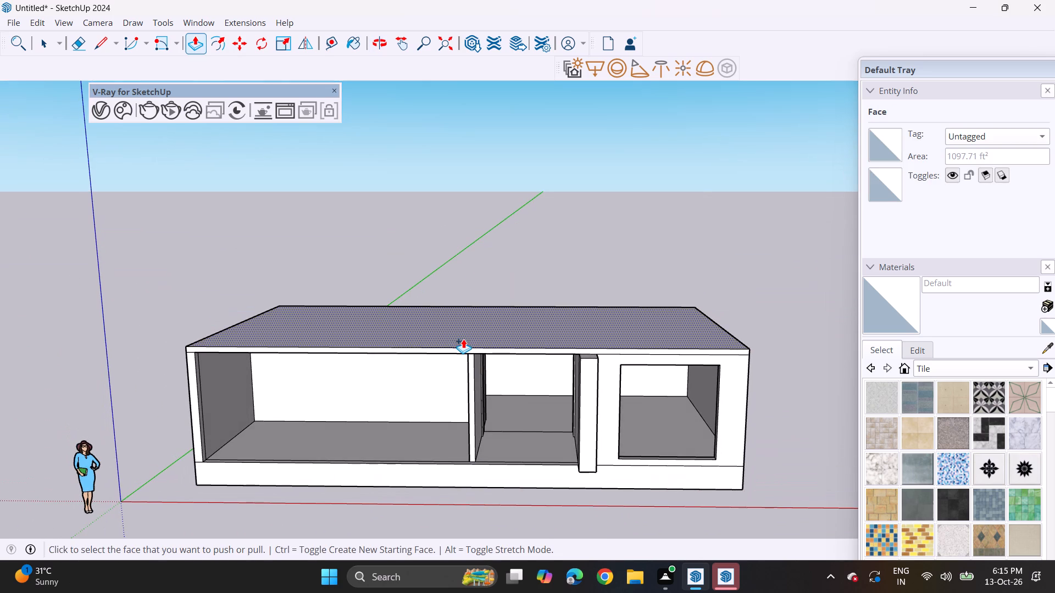
{"action": "left_click", "coordinate": [463, 339]}
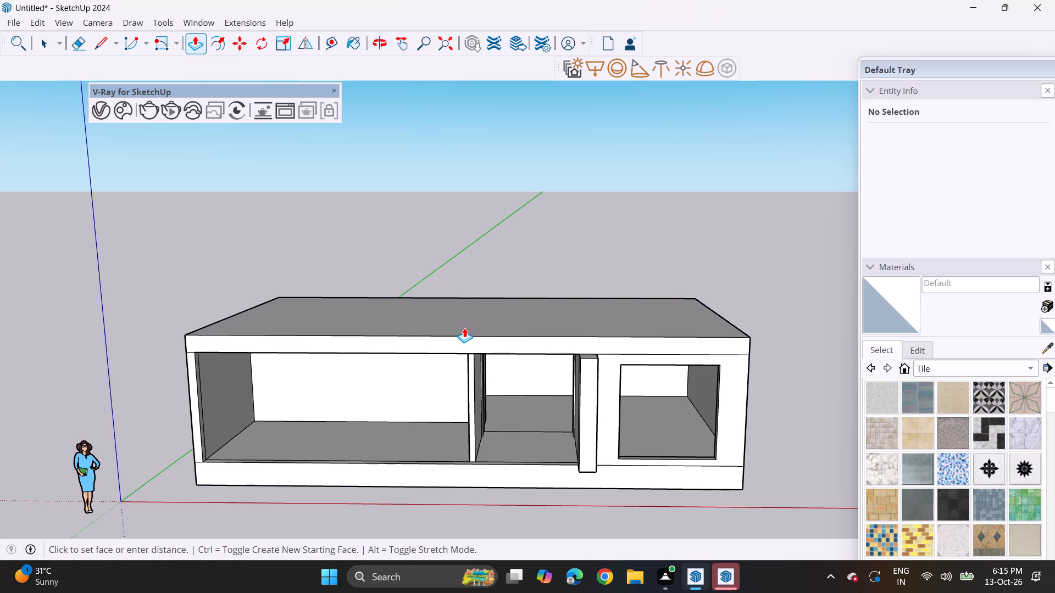
{"action": "left_click", "coordinate": [464, 328]}
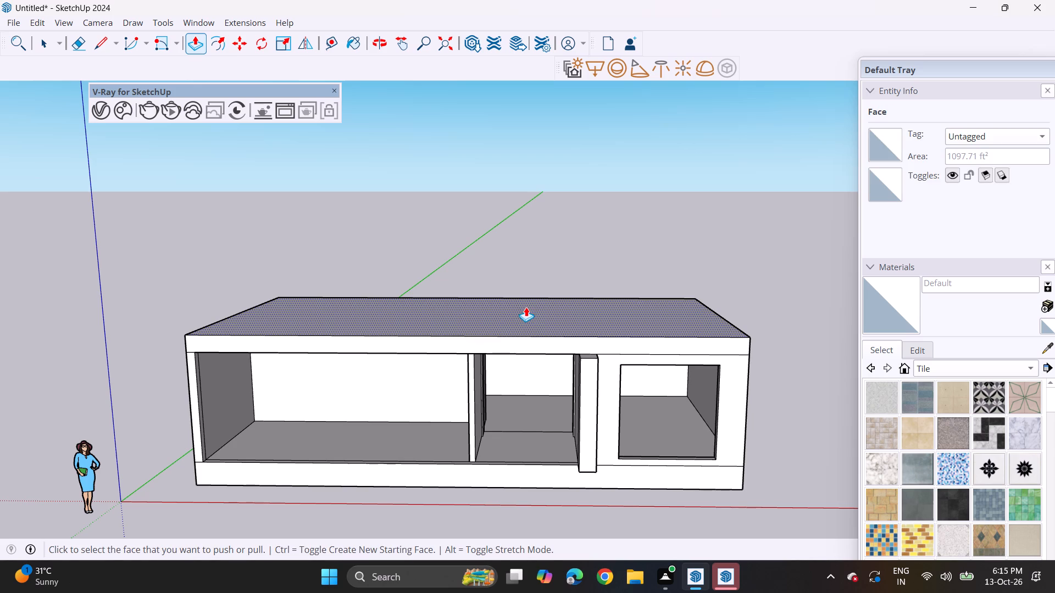
Offset the roof slab's top face slightly inward to outline a thin border along all four edges.
{"action": "middle_click_drag", "start_coordinate": [387, 329], "coordinate": [419, 481]}
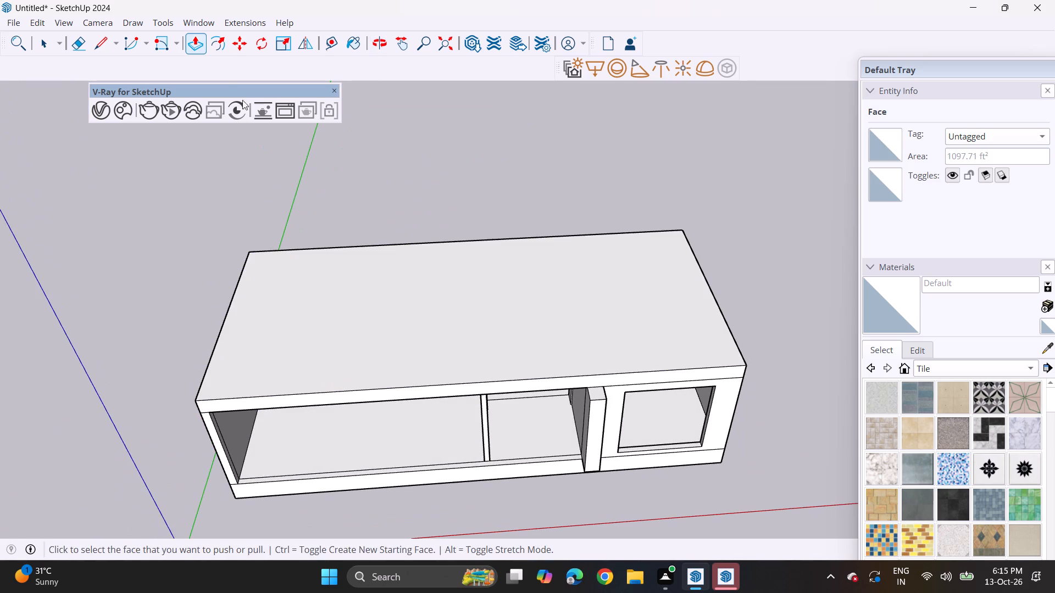
{"action": "left_click", "coordinate": [216, 36]}
{"action": "left_click", "coordinate": [220, 359]}
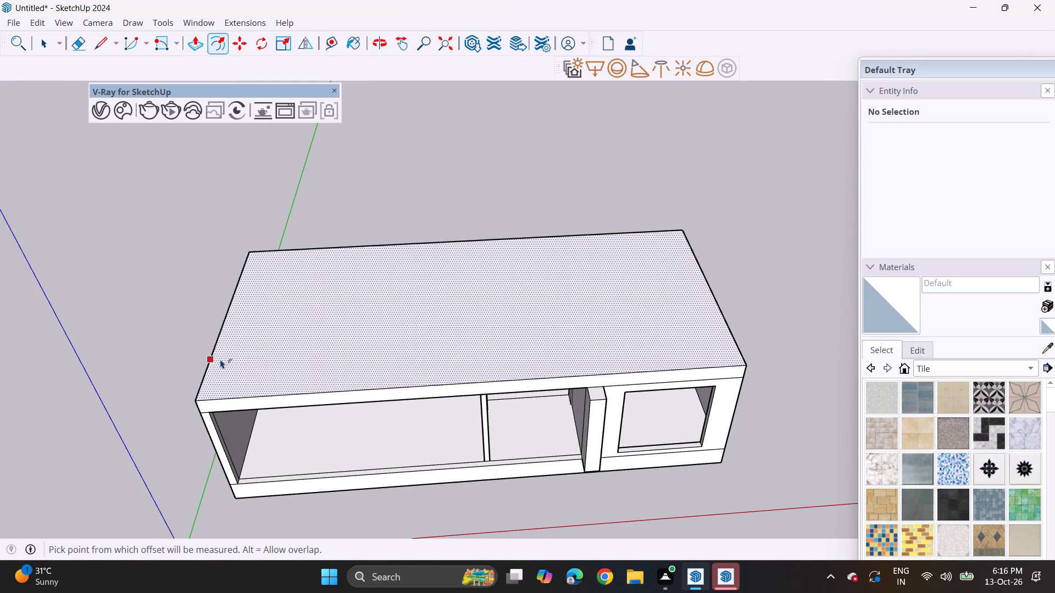
{"action": "left_click", "coordinate": [221, 355]}
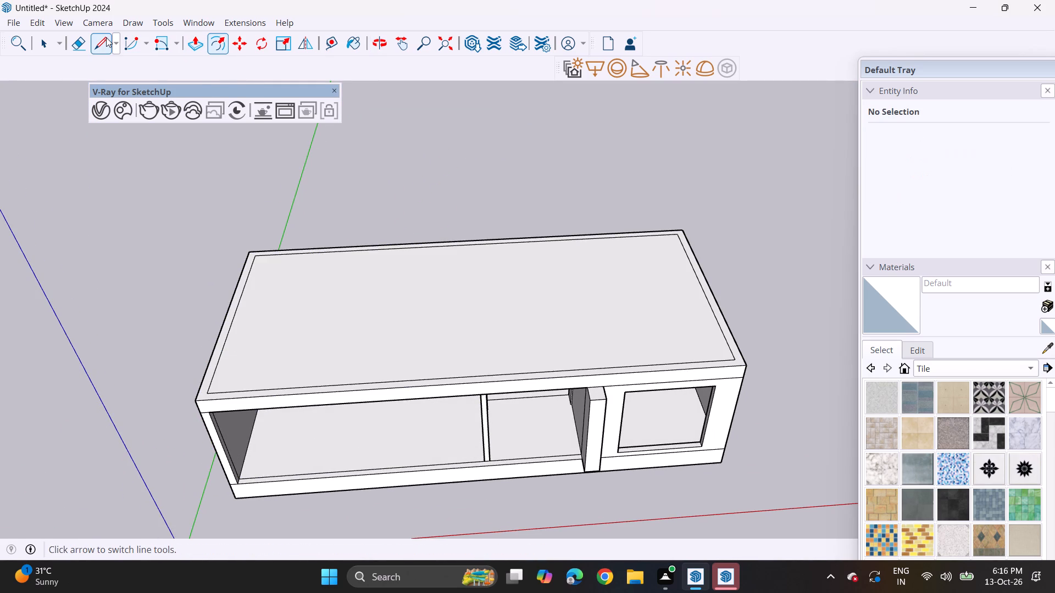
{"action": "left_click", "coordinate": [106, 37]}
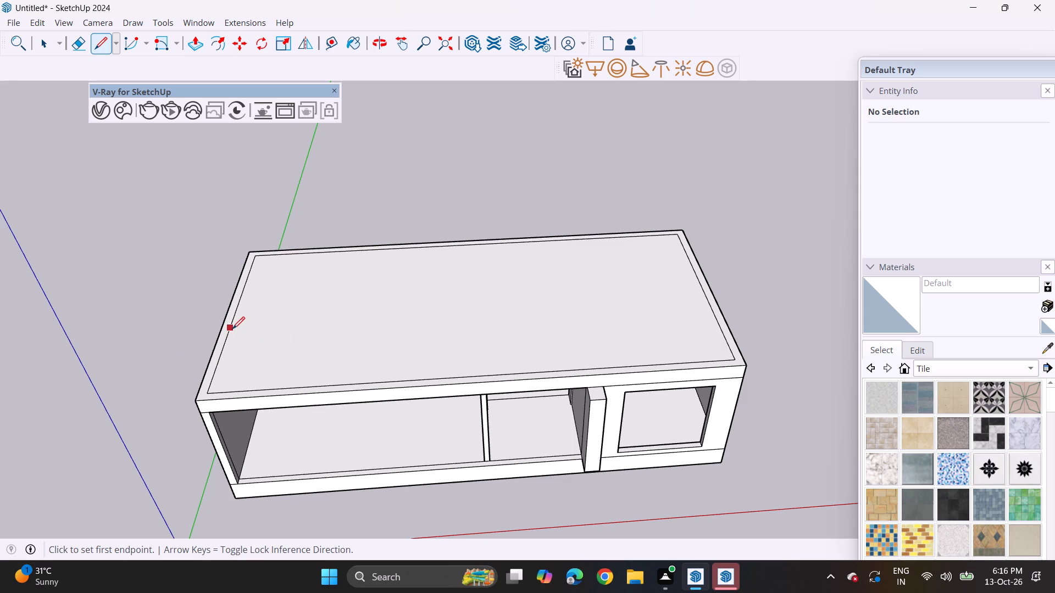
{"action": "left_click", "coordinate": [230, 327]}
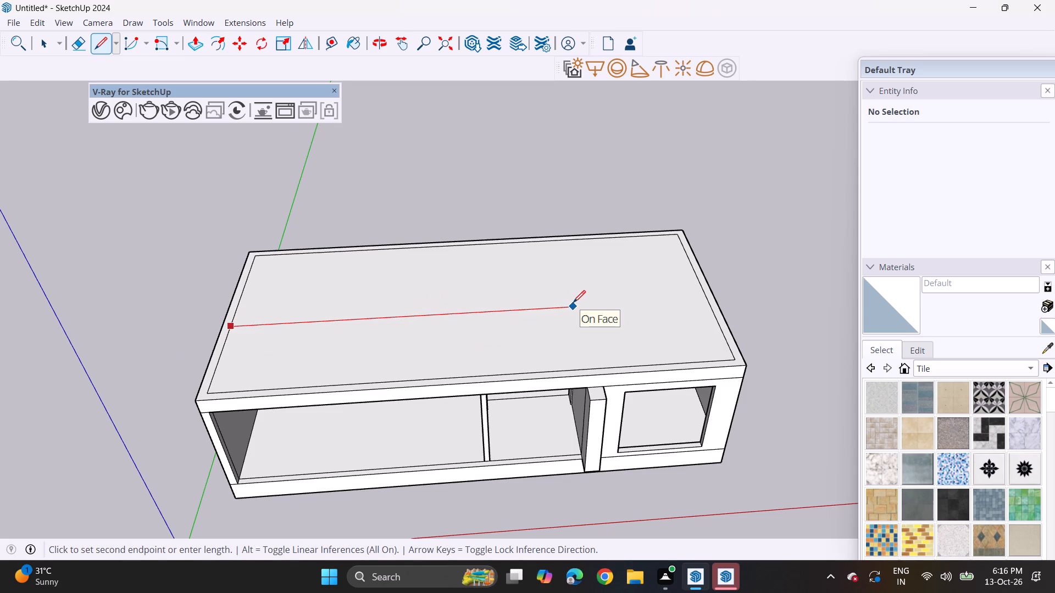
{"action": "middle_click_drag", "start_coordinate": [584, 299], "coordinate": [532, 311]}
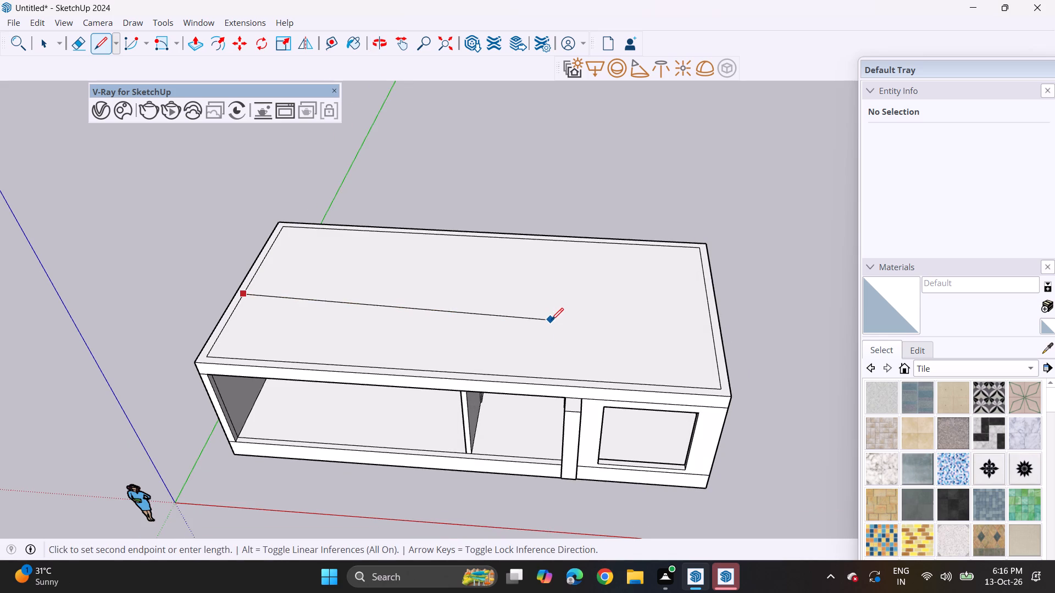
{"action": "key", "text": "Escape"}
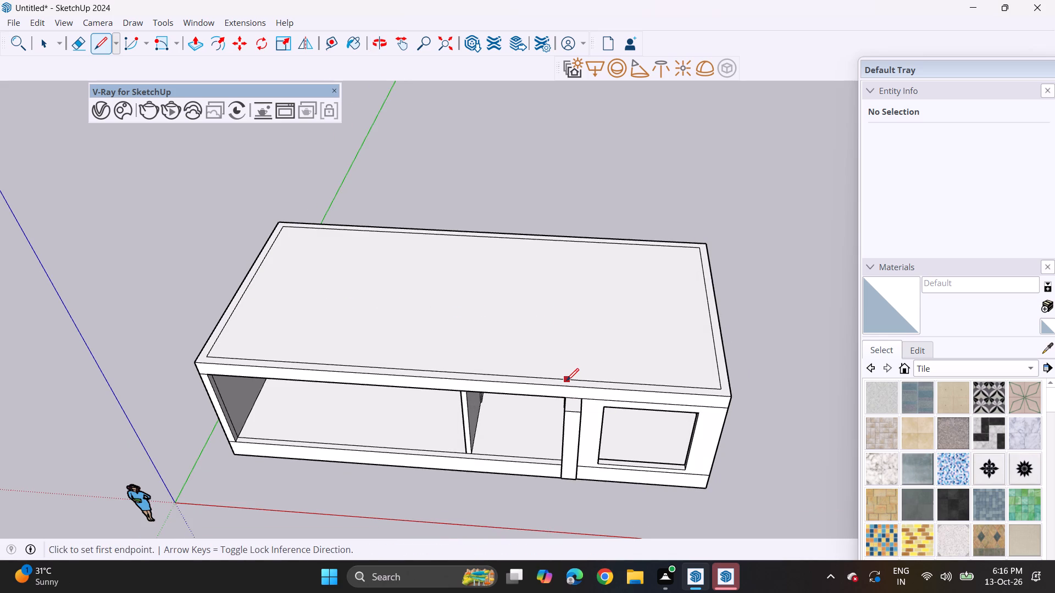
Draw an L-shaped line on the roof from the inner front border above the pillar back, and across to the side border's midpoint.
{"action": "left_click", "coordinate": [567, 381]}
{"action": "left_click", "coordinate": [568, 305]}
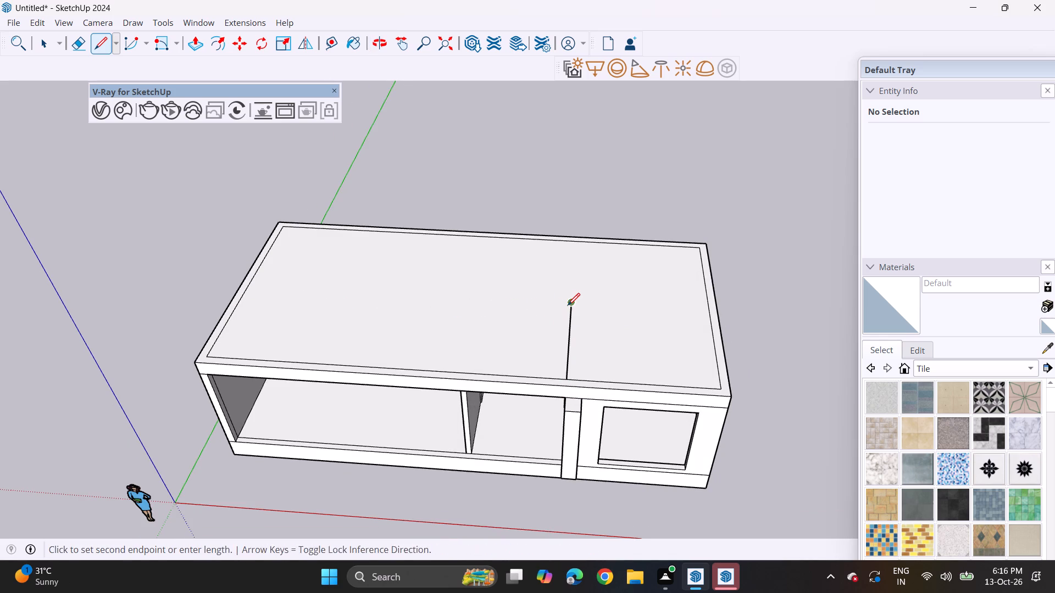
{"action": "left_click", "coordinate": [254, 281]}
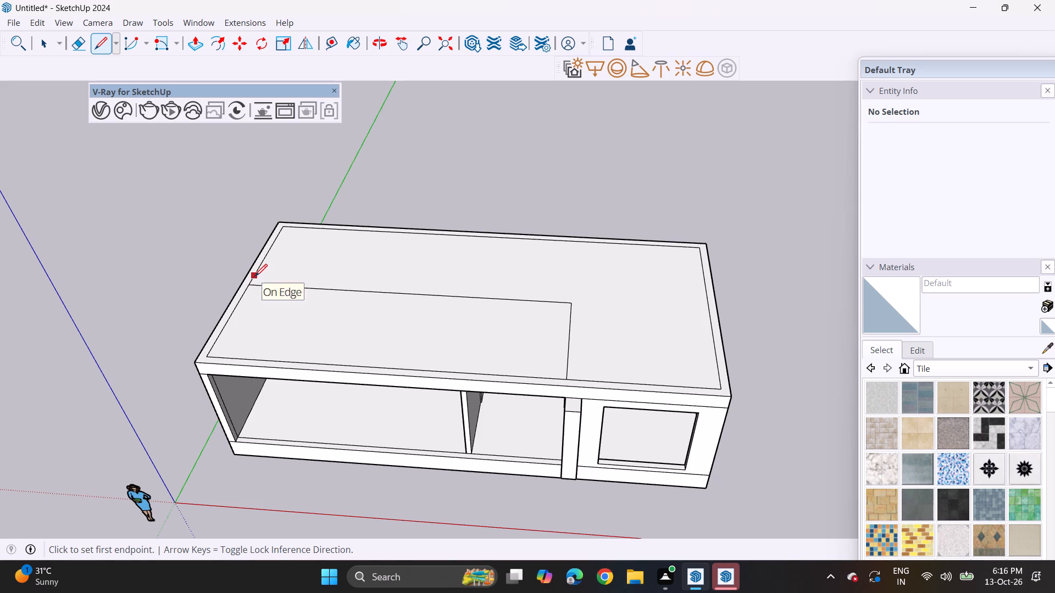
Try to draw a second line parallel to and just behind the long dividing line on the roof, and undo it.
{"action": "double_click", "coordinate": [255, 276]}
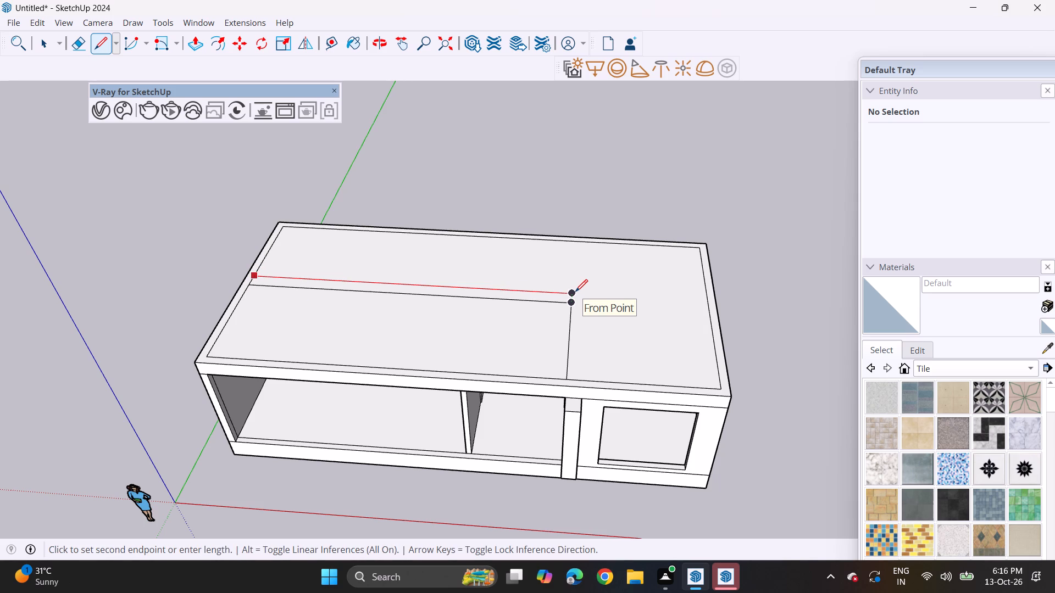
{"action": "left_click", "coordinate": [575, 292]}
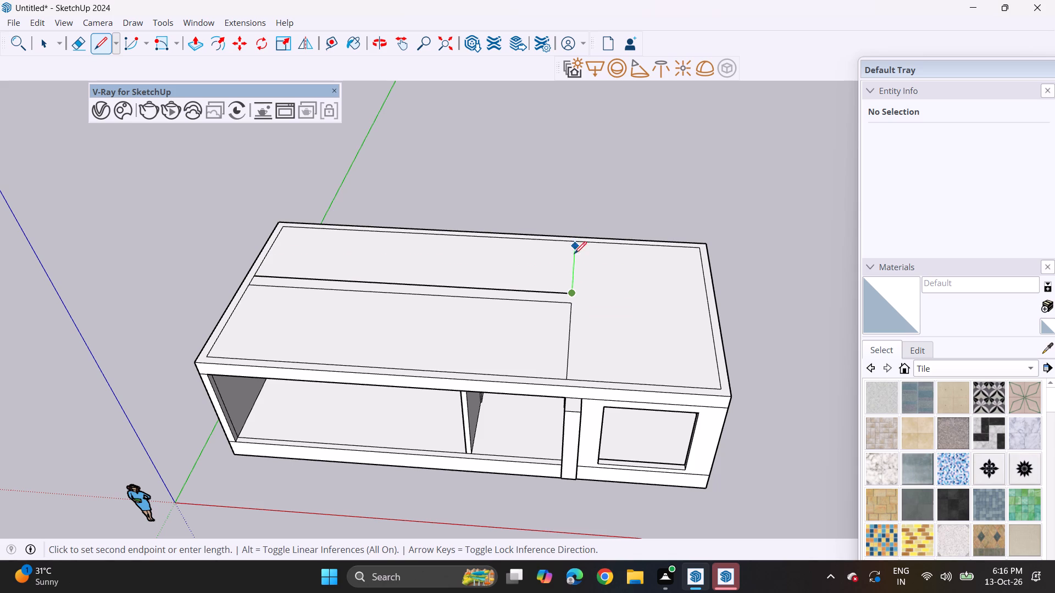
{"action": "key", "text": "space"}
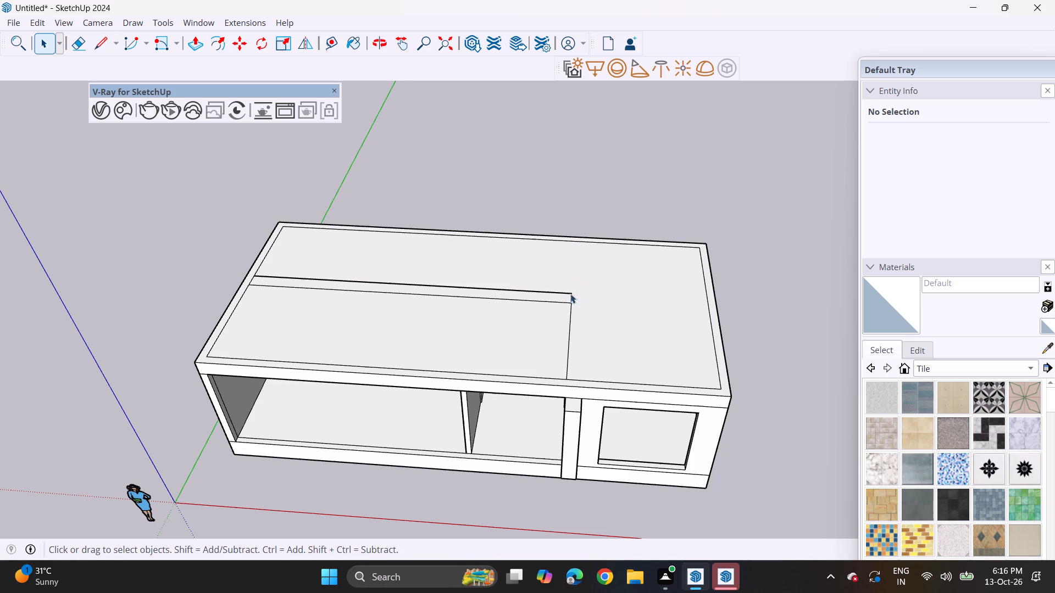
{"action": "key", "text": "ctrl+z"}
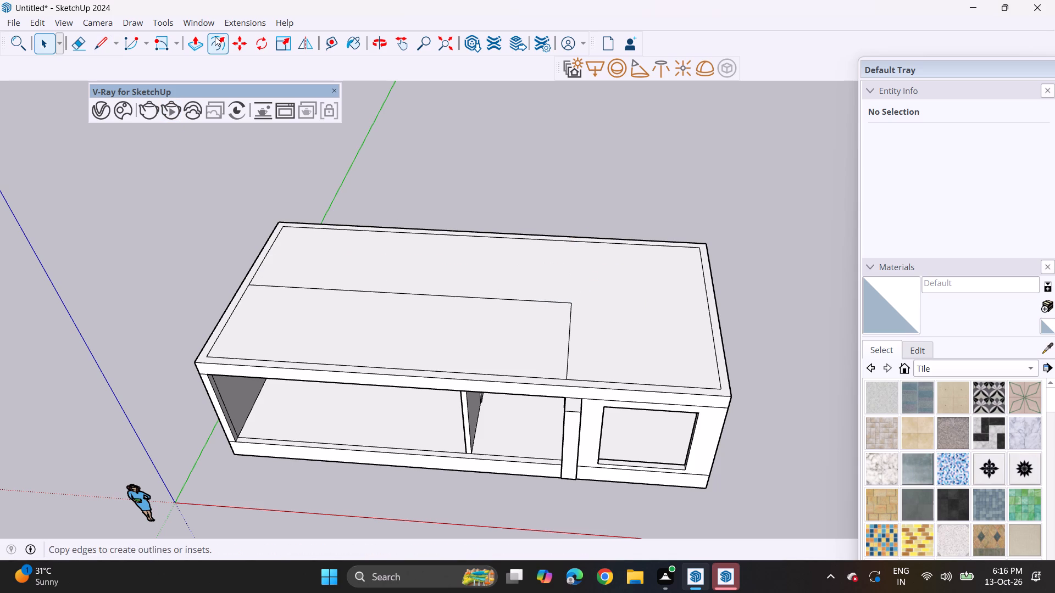
Offset the L-shaped roof face slightly inward to outline the upper-floor wall thickness.
{"action": "left_click_drag", "start_coordinate": [217, 36], "coordinate": [224, 40]}
{"action": "left_click", "coordinate": [313, 240]}
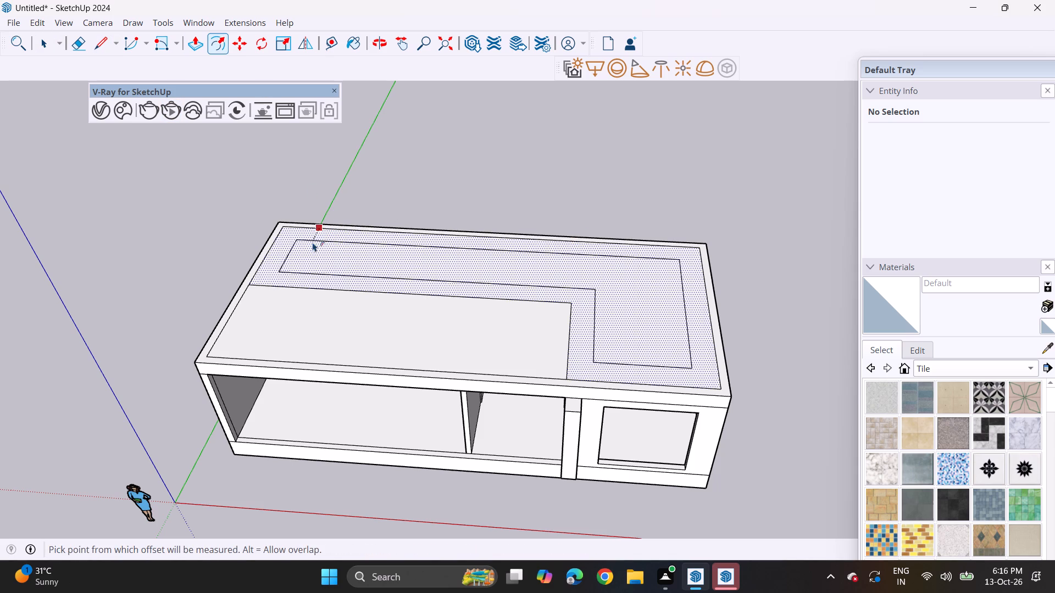
{"action": "left_click", "coordinate": [319, 234]}
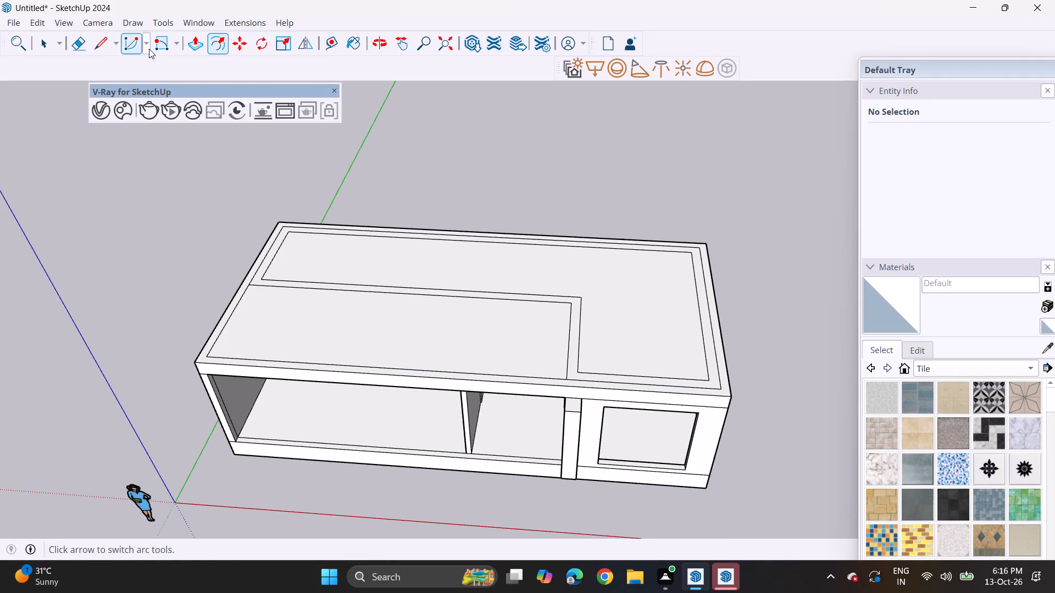
Extend both ends of the L-shaped dividing line across the border to the slab's outer side and front edges.
{"action": "left_click", "coordinate": [200, 47]}
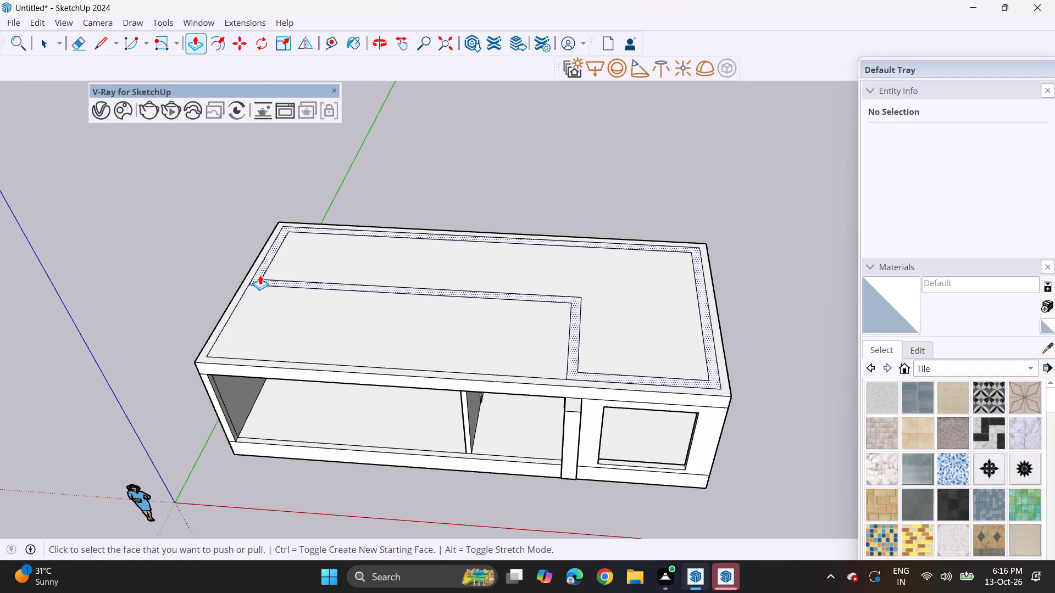
{"action": "scroll", "coordinate": [258, 273], "scroll_direction": "up", "scroll_amount": 7}
{"action": "left_click", "coordinate": [97, 48]}
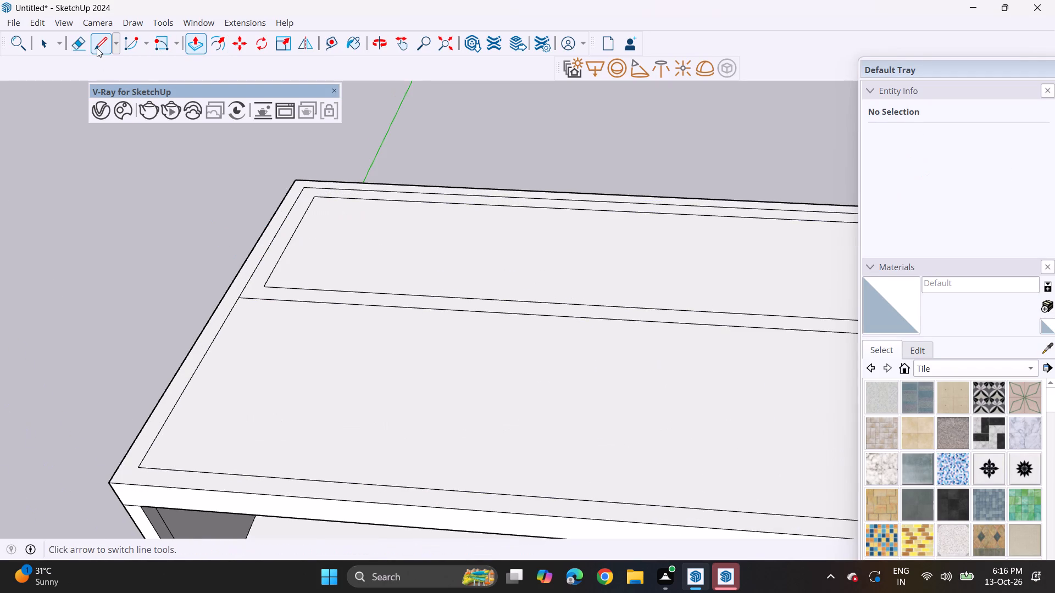
{"action": "left_click", "coordinate": [239, 298]}
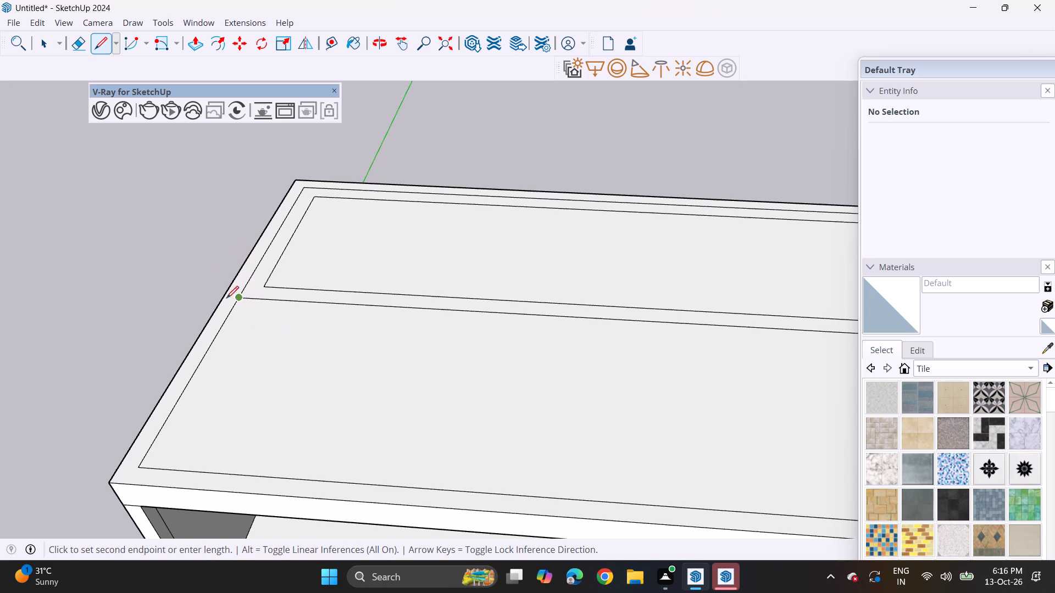
{"action": "left_click", "coordinate": [220, 298]}
{"action": "scroll", "coordinate": [315, 305], "scroll_direction": "down", "scroll_amount": 6}
{"action": "middle_click_drag", "start_coordinate": [404, 321], "coordinate": [181, 266], "text": "shift"}
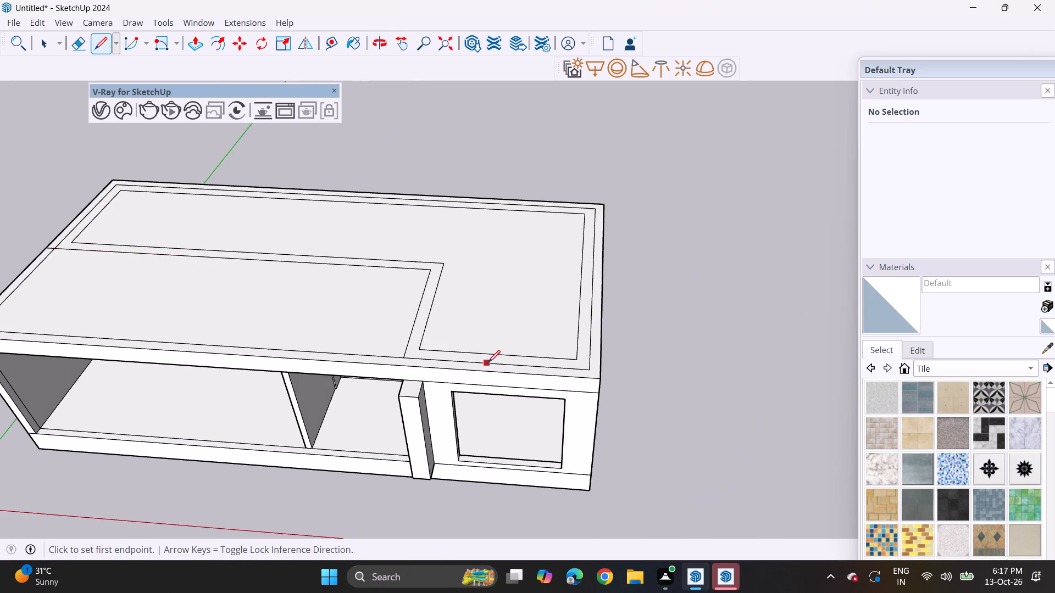
{"action": "scroll", "coordinate": [491, 357], "scroll_direction": "up", "scroll_amount": 3}
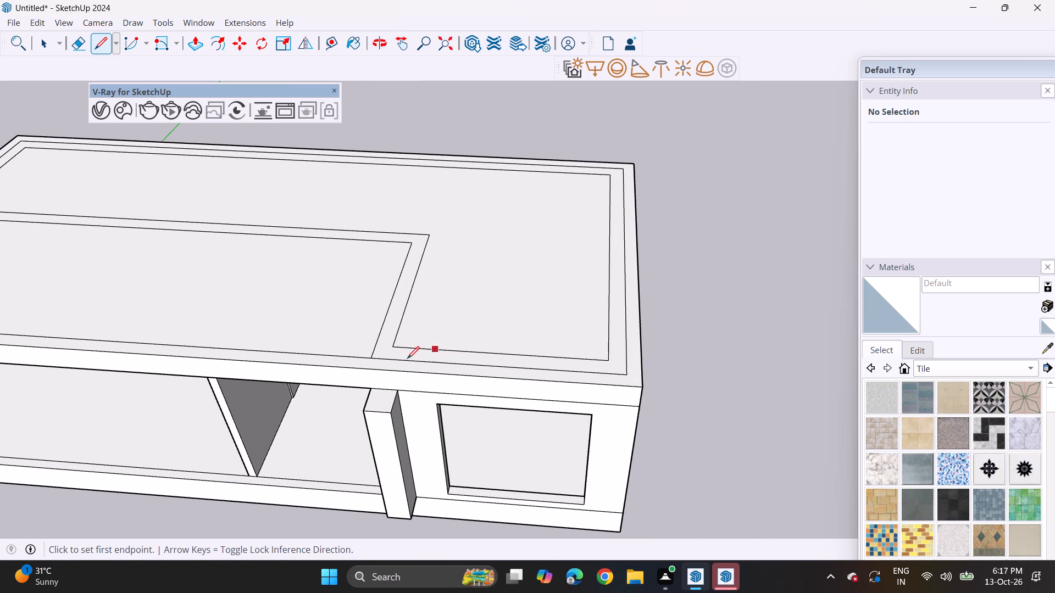
{"action": "left_click", "coordinate": [371, 353]}
{"action": "left_click", "coordinate": [371, 371]}
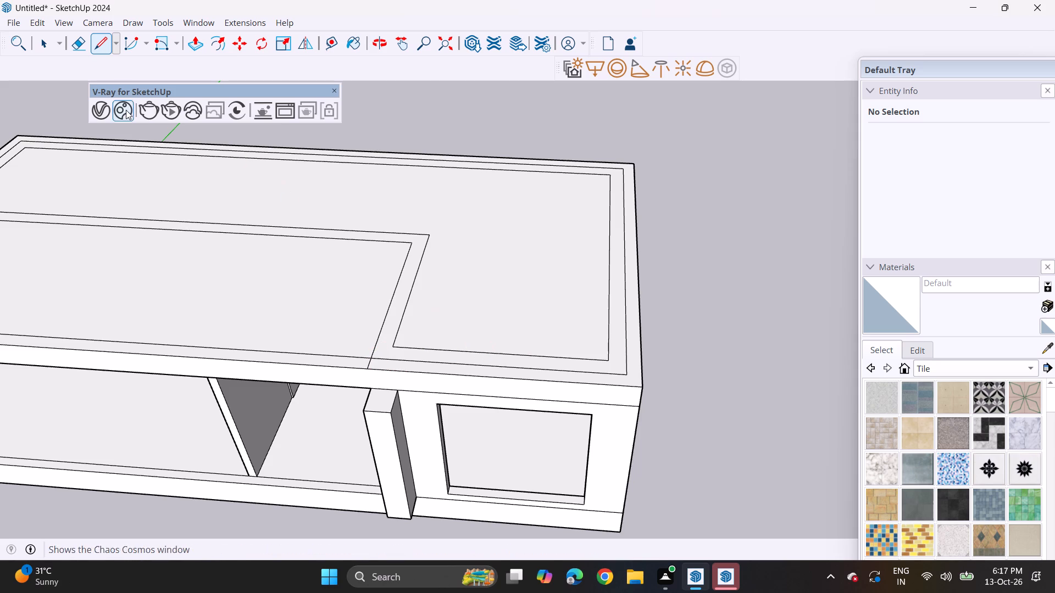
Erase the first offset's border lines around the L-shaped area so its wall strip reaches the slab's outer edges.
{"action": "left_click", "coordinate": [74, 47]}
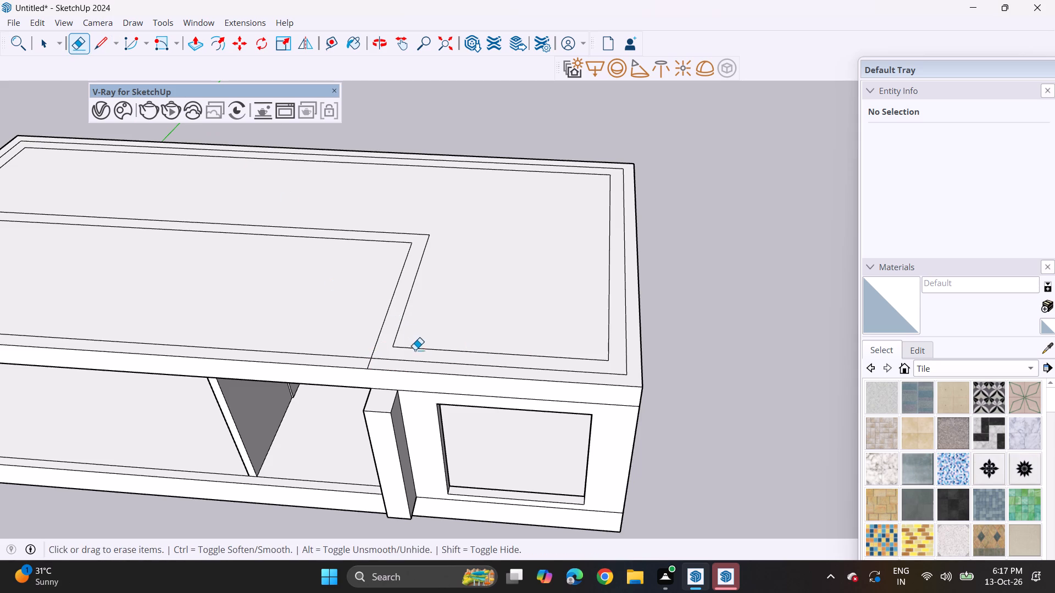
{"action": "left_click", "coordinate": [413, 362]}
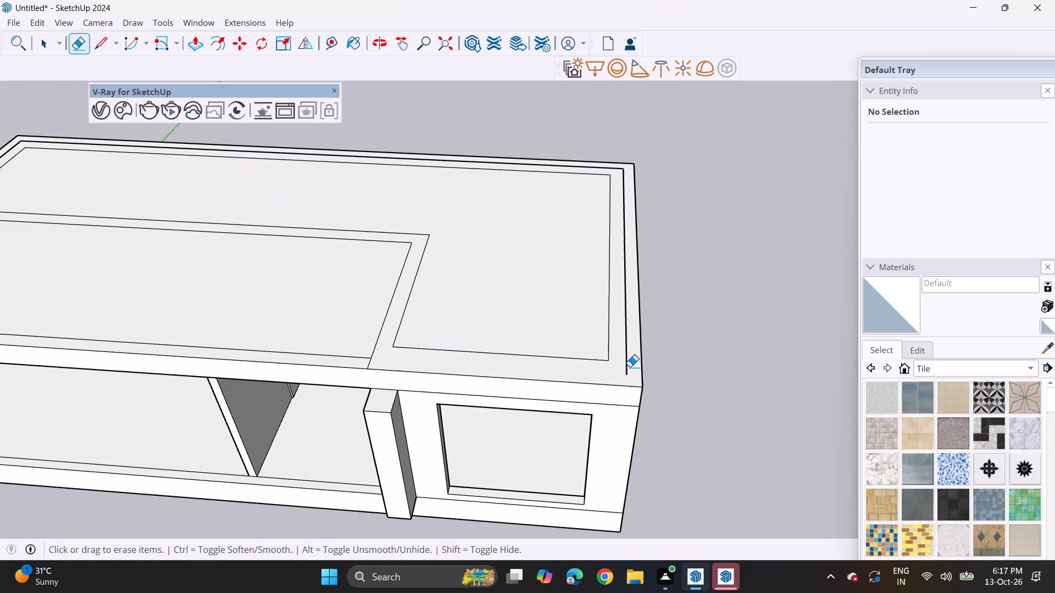
{"action": "left_click", "coordinate": [628, 363]}
{"action": "left_click", "coordinate": [597, 166]}
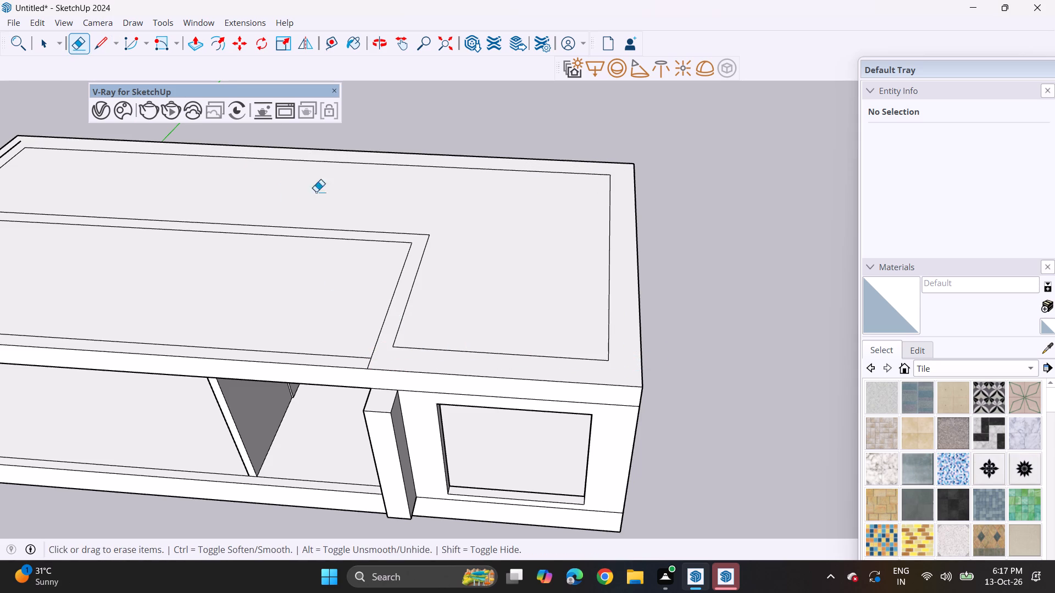
{"action": "middle_click_drag", "start_coordinate": [269, 192], "coordinate": [597, 213]}
{"action": "scroll", "coordinate": [170, 249], "scroll_direction": "up", "scroll_amount": 2}
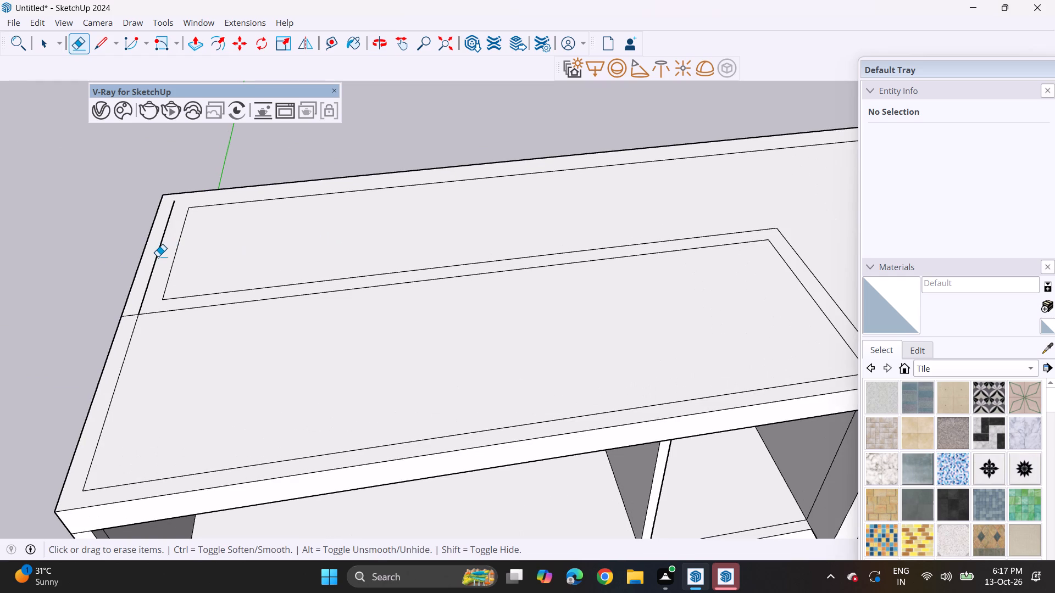
{"action": "left_click", "coordinate": [158, 256]}
Pull the L-shaped wall strip up from the roof slab to form low upper-floor walls.
{"action": "scroll", "coordinate": [162, 324], "scroll_direction": "down", "scroll_amount": 2}
{"action": "middle_click_drag", "start_coordinate": [307, 331], "coordinate": [215, 285]}
{"action": "scroll", "coordinate": [217, 295], "scroll_direction": "down", "scroll_amount": 2}
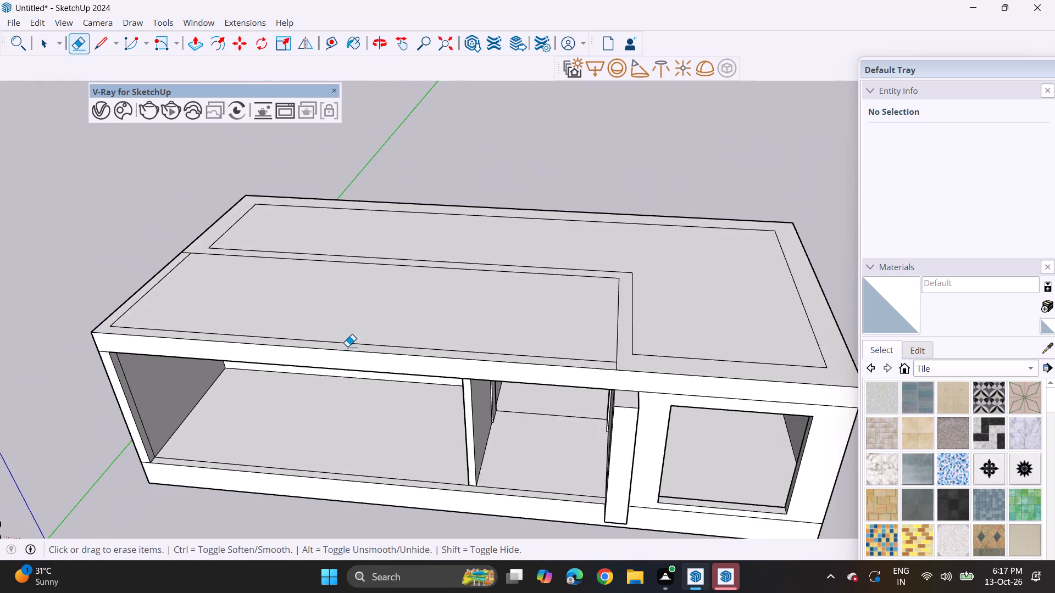
{"action": "middle_click_drag", "start_coordinate": [354, 344], "coordinate": [311, 316], "text": "shift"}
{"action": "scroll", "coordinate": [362, 336], "scroll_direction": "down", "scroll_amount": 1}
{"action": "left_click_drag", "start_coordinate": [204, 49], "coordinate": [210, 54]}
{"action": "left_click", "coordinate": [199, 50]}
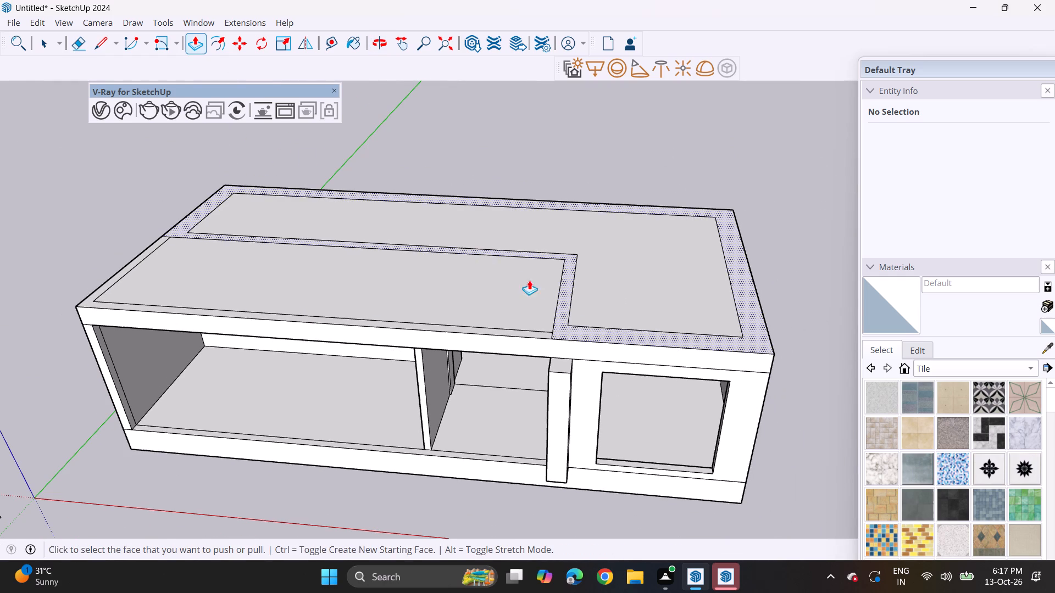
{"action": "left_click", "coordinate": [559, 327]}
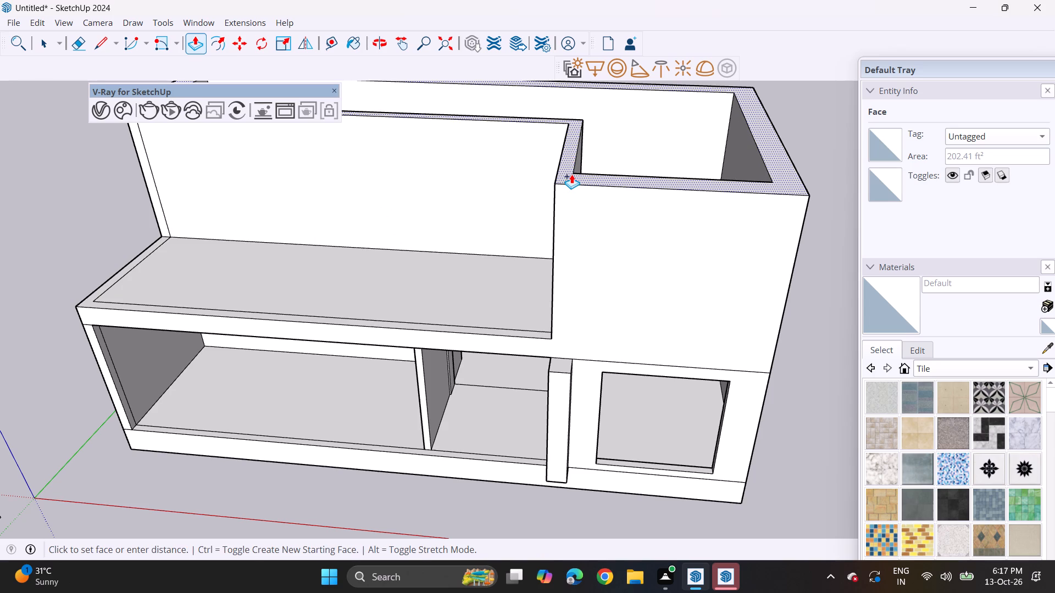
{"action": "middle_click_drag", "start_coordinate": [586, 247], "coordinate": [642, 152]}
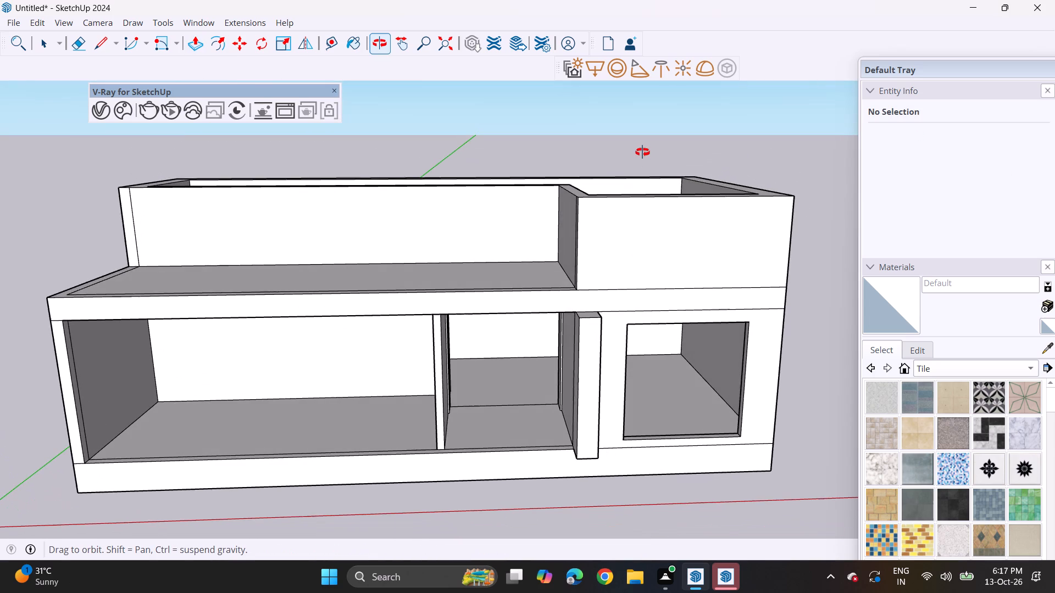
{"action": "middle_click_drag", "start_coordinate": [642, 152], "coordinate": [614, 170]}
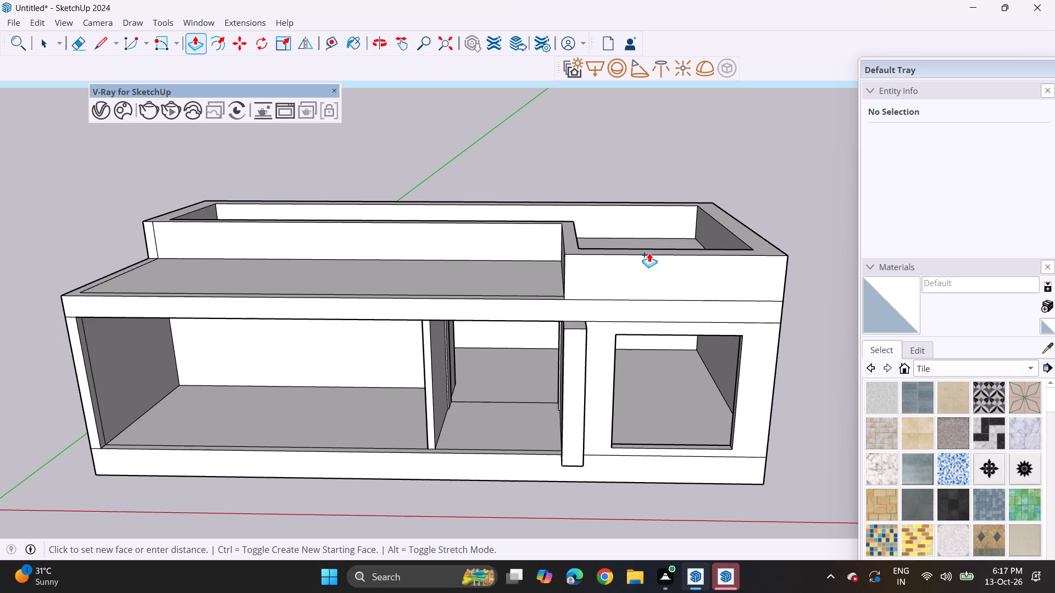
{"action": "left_click", "coordinate": [649, 253]}
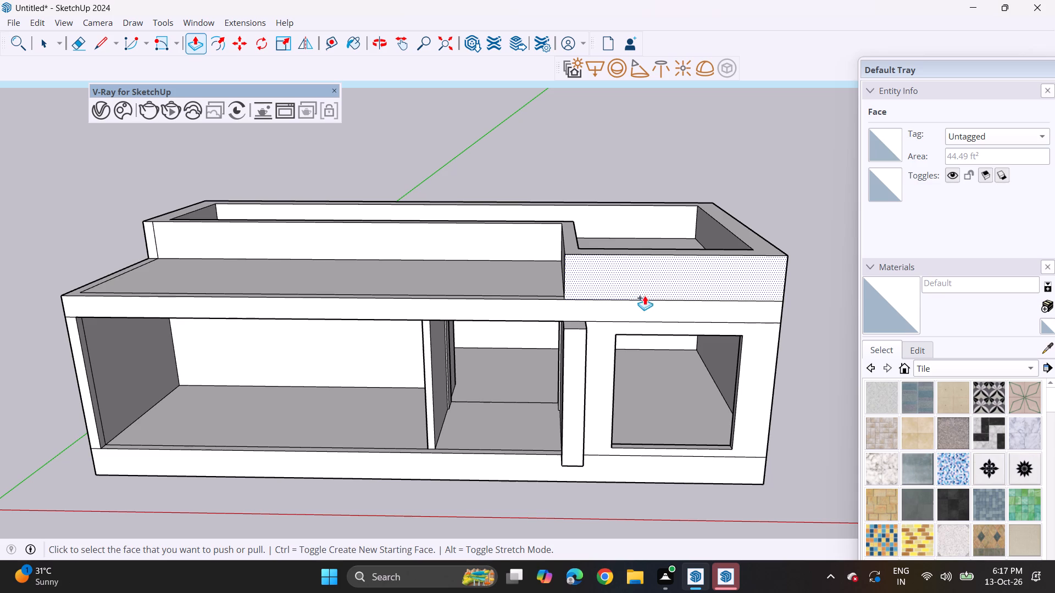
Pull the front face of the upper walls above the window bay forward, level with the pillar's front face.
{"action": "left_click", "coordinate": [630, 281]}
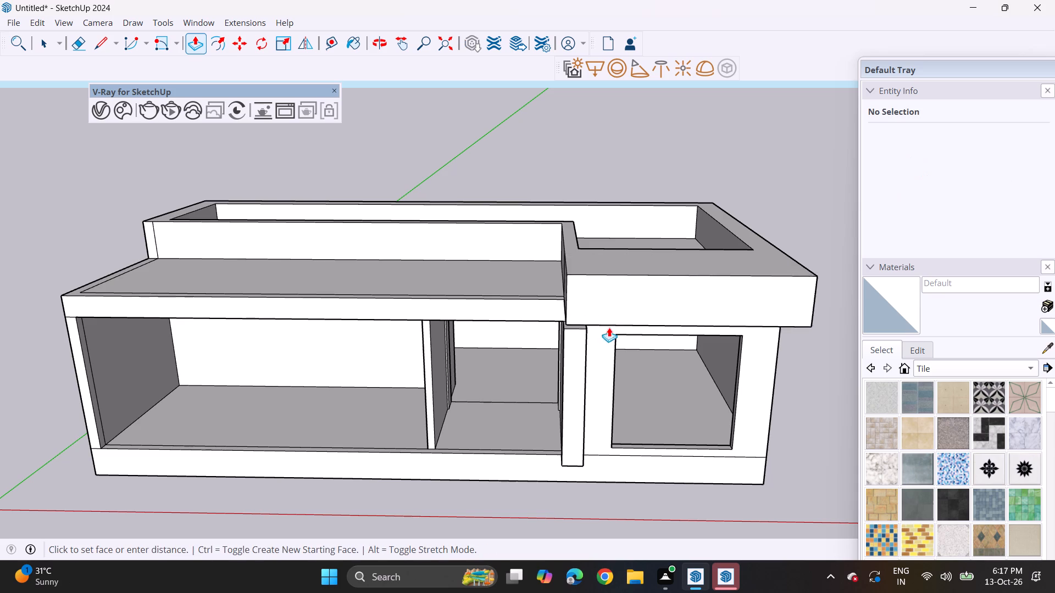
{"action": "middle_click_drag", "start_coordinate": [605, 304], "coordinate": [688, 259]}
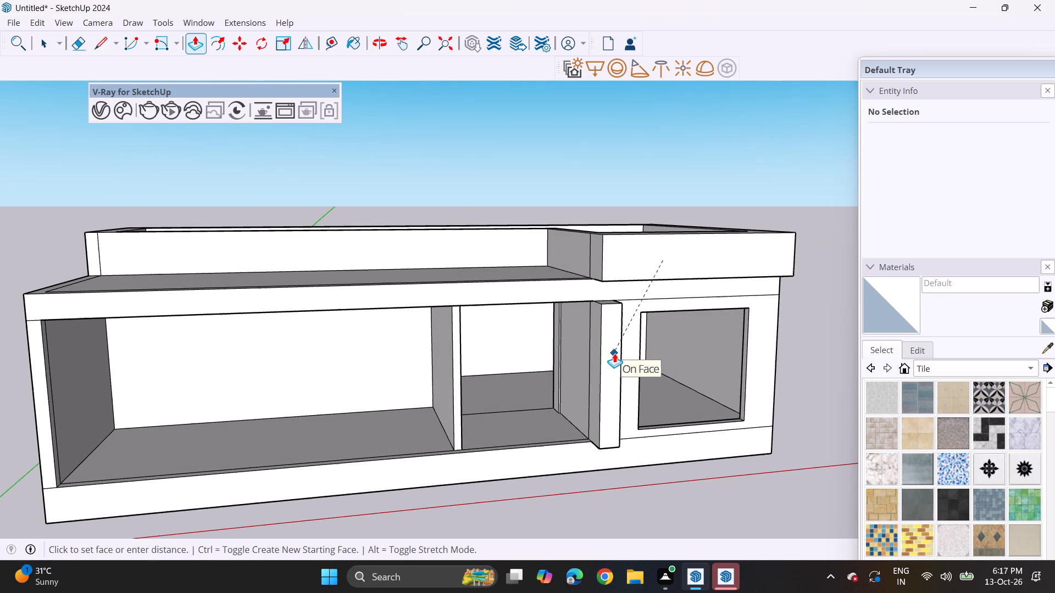
{"action": "left_click", "coordinate": [614, 353]}
{"action": "middle_click_drag", "start_coordinate": [709, 260], "coordinate": [562, 278]}
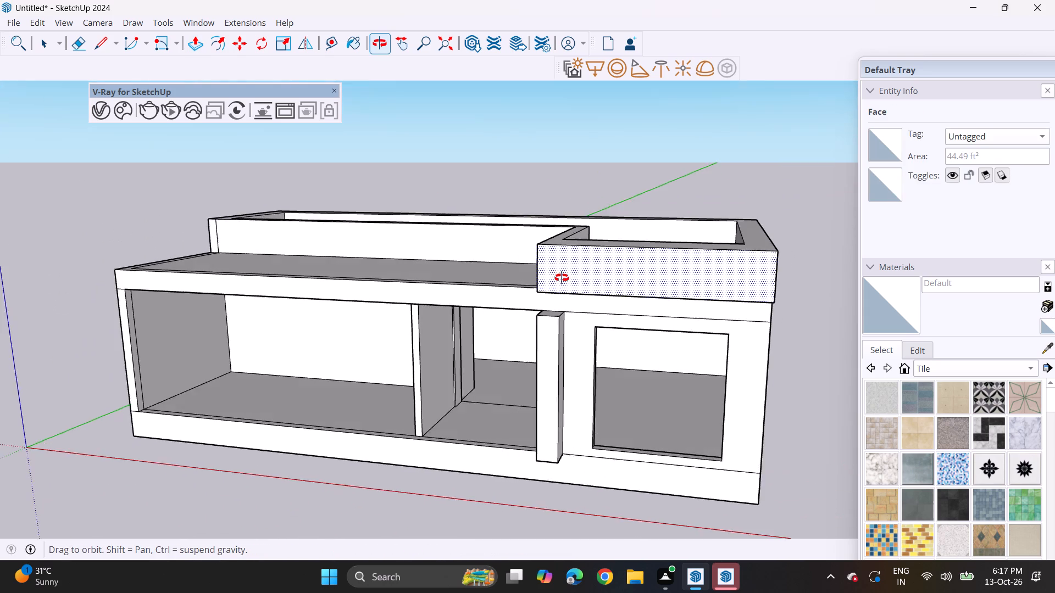
{"action": "middle_click_drag", "start_coordinate": [562, 278], "coordinate": [603, 267]}
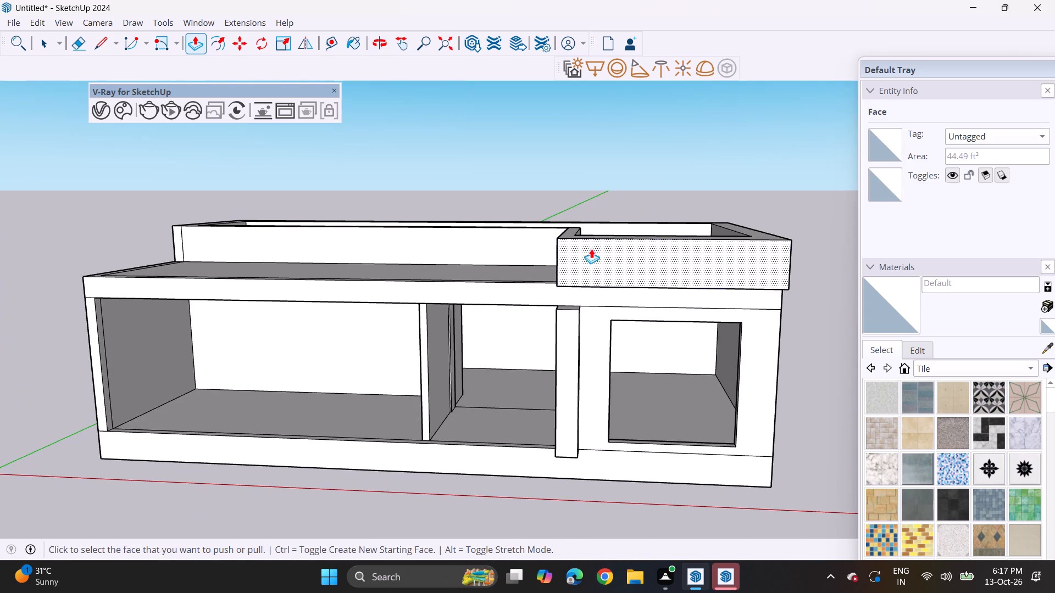
Pull the top of the L-shaped upper-floor walls up 10' as a new section above the low walls.
{"action": "middle_click_drag", "start_coordinate": [591, 248], "coordinate": [598, 272]}
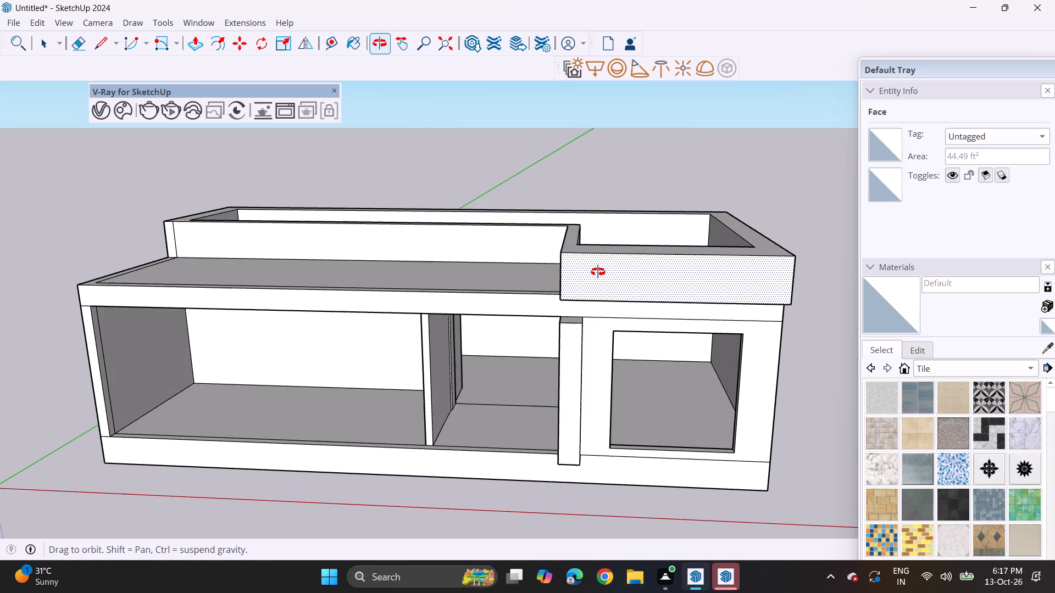
{"action": "middle_click_drag", "start_coordinate": [598, 272], "coordinate": [604, 238]}
{"action": "middle_click_drag", "start_coordinate": [592, 217], "coordinate": [585, 289]}
{"action": "left_click", "coordinate": [576, 260]}
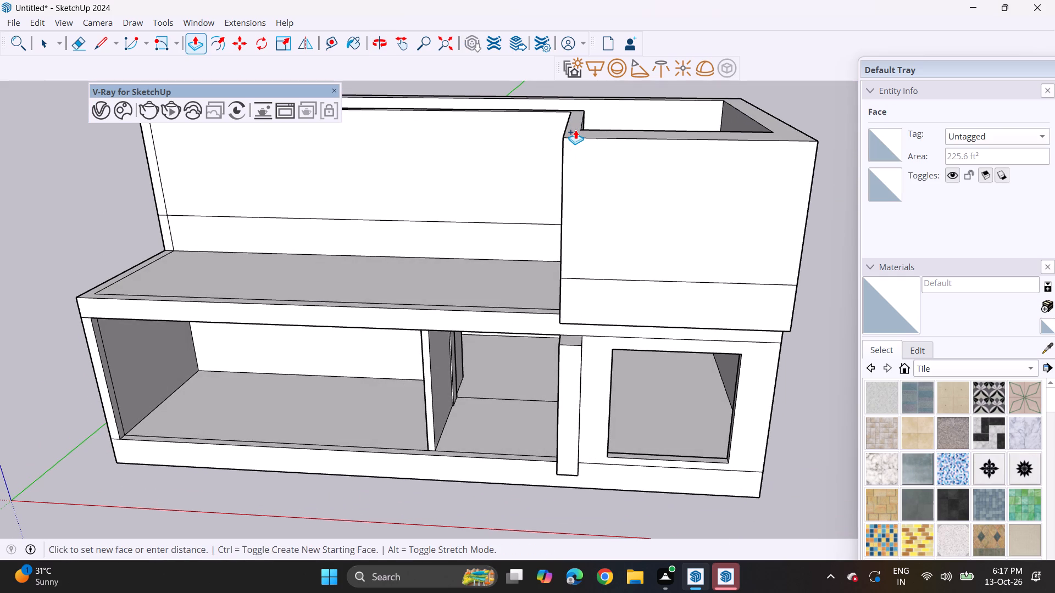
{"action": "scroll", "coordinate": [575, 130], "scroll_direction": "down", "scroll_amount": 2}
{"action": "middle_click_drag", "start_coordinate": [579, 138], "coordinate": [586, 203], "text": "shift"}
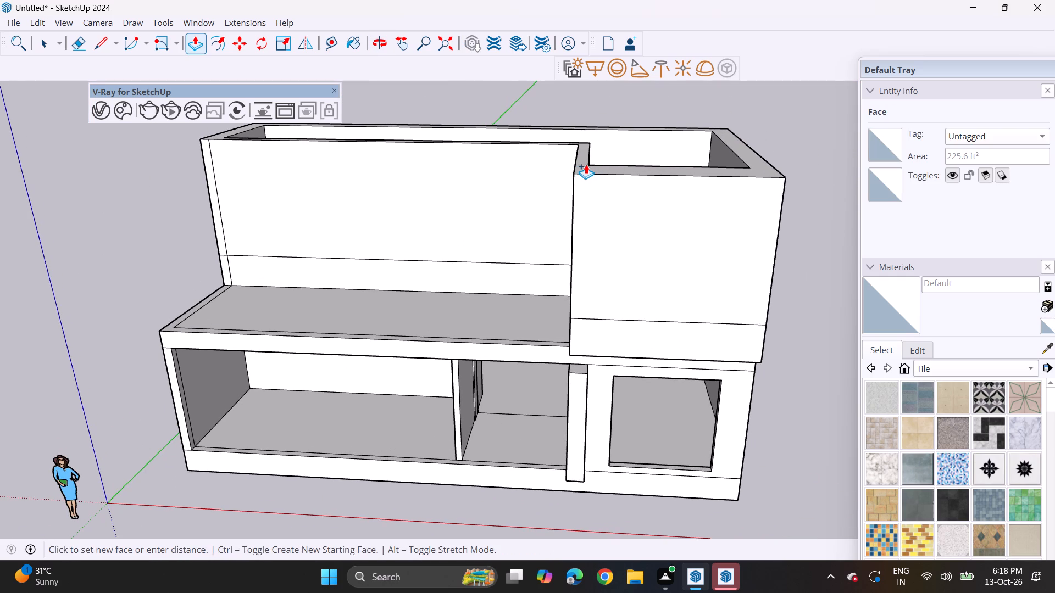
{"action": "key", "text": "1"}
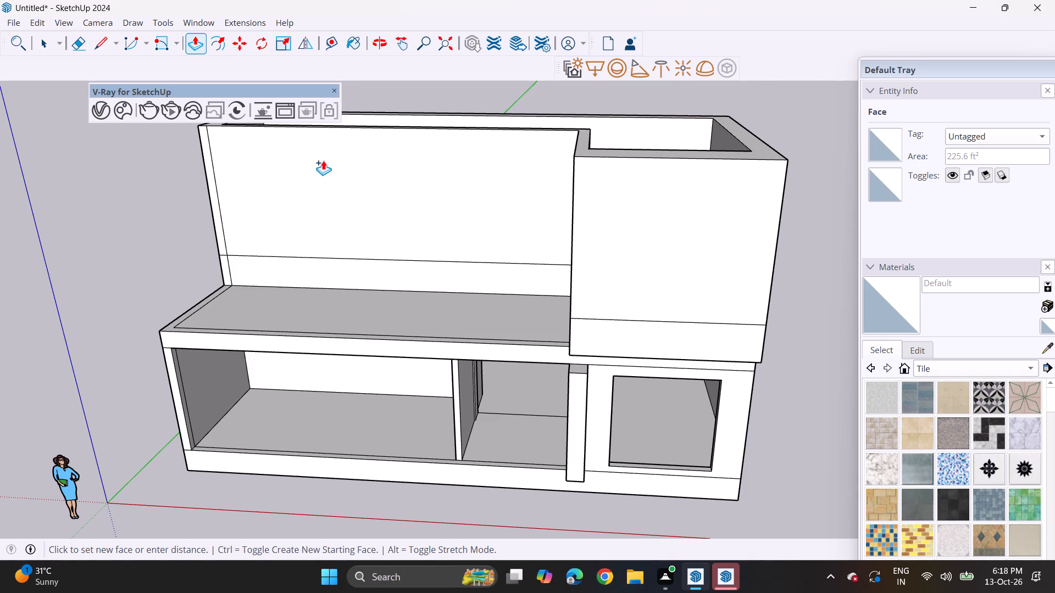
{"action": "key", "text": "BackSpace"}
{"action": "key", "text": "BackSpace"}
{"action": "type", "text": "10'"}
{"action": "key", "text": "Return"}
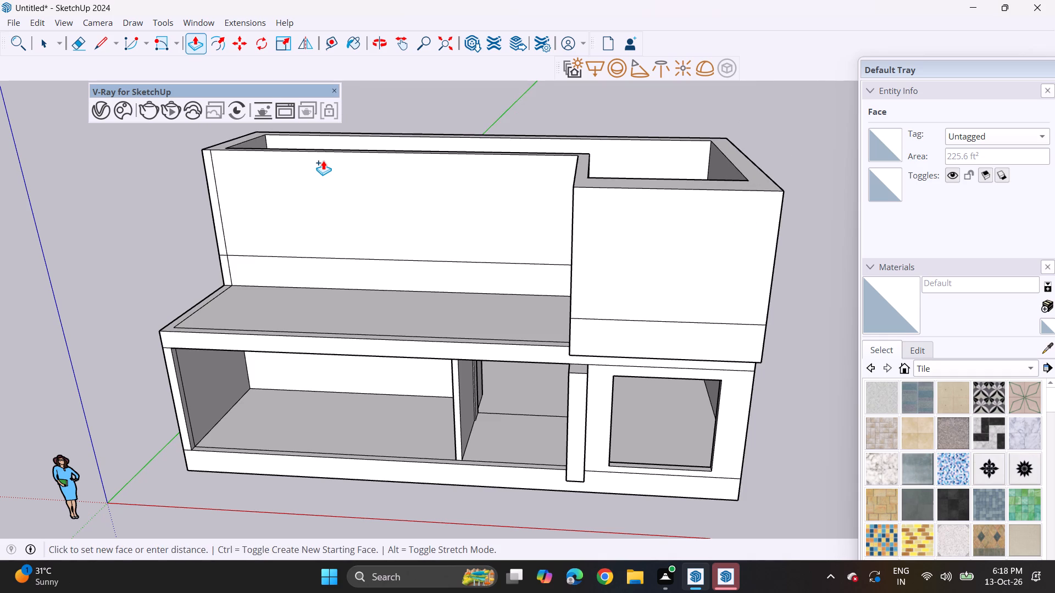
Pull the top of the upper-floor walls up once more as a third section, slightly shorter than the 10' one.
{"action": "middle_click_drag", "start_coordinate": [420, 302], "coordinate": [431, 236]}
{"action": "middle_click_drag", "start_coordinate": [444, 237], "coordinate": [445, 229]}
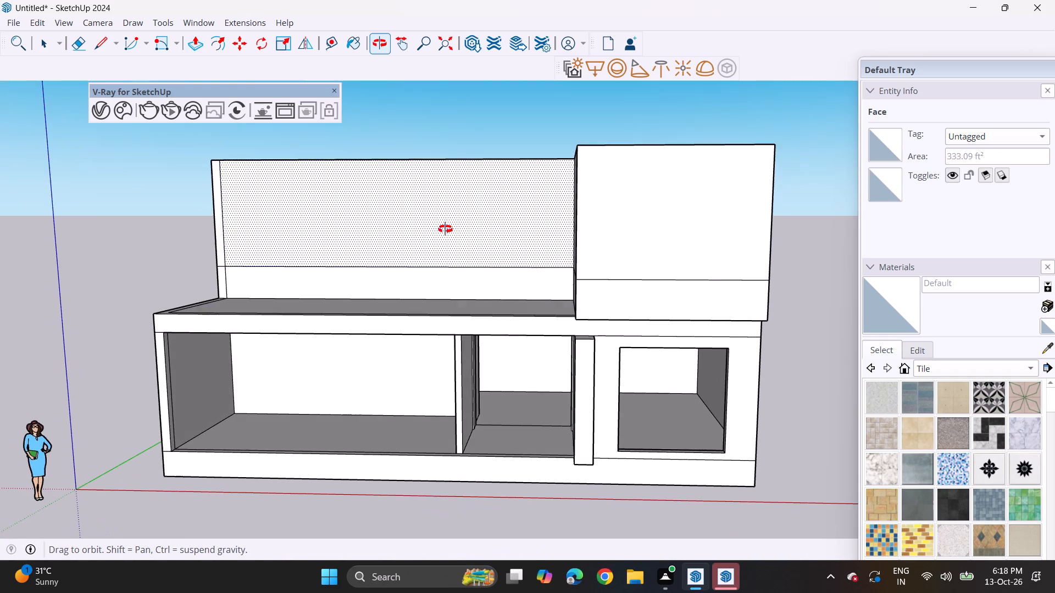
{"action": "middle_click_drag", "start_coordinate": [445, 229], "coordinate": [437, 222]}
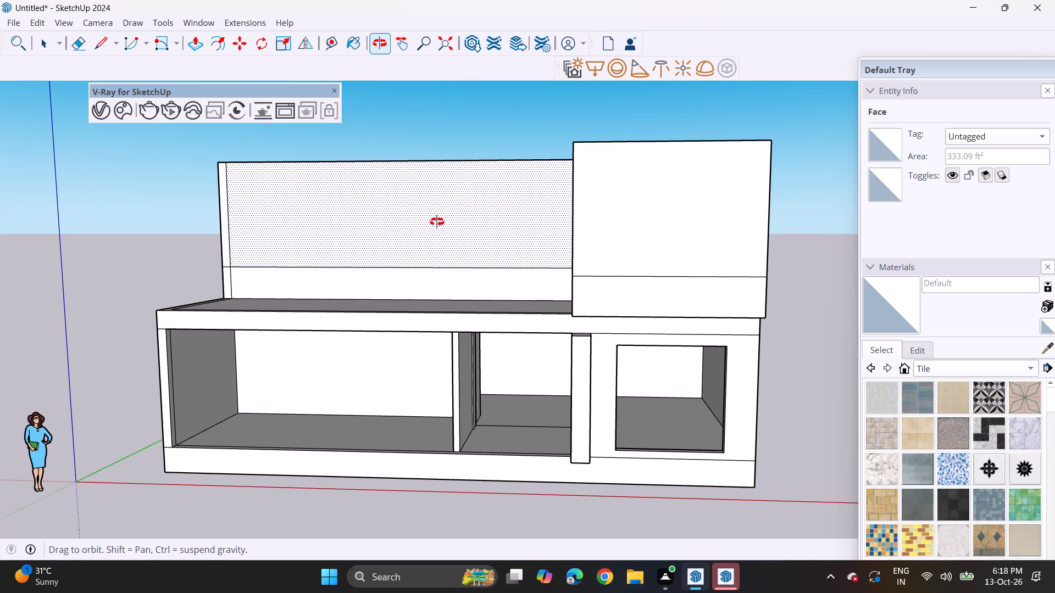
{"action": "middle_click_drag", "start_coordinate": [437, 222], "coordinate": [472, 300]}
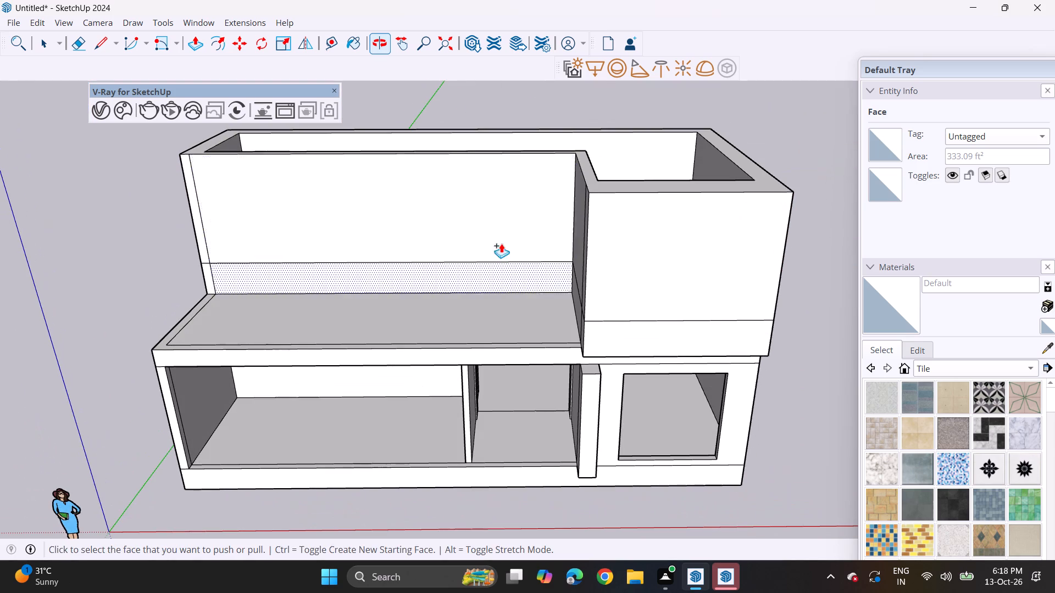
{"action": "left_click", "coordinate": [600, 188]}
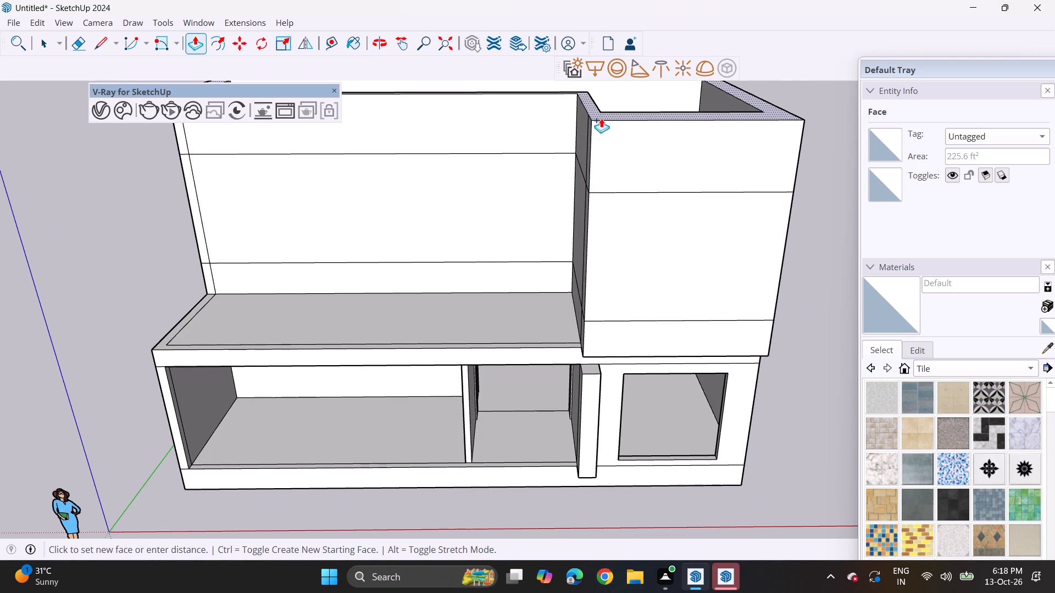
{"action": "middle_click_drag", "start_coordinate": [602, 121], "coordinate": [609, 199], "text": "shift"}
{"action": "middle_click_drag", "start_coordinate": [602, 200], "coordinate": [598, 167]}
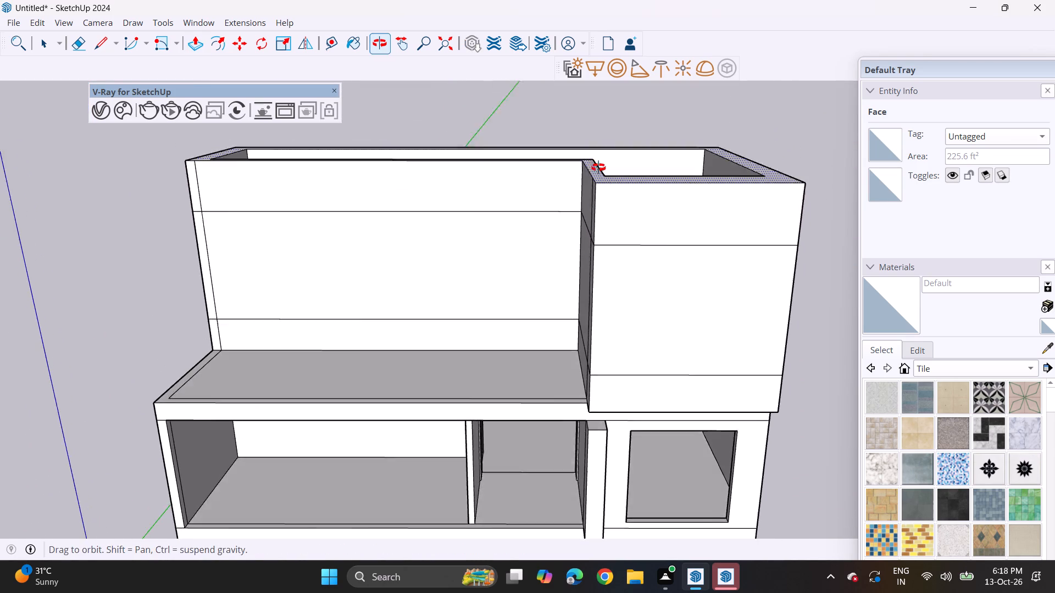
{"action": "middle_click_drag", "start_coordinate": [598, 167], "coordinate": [594, 147]}
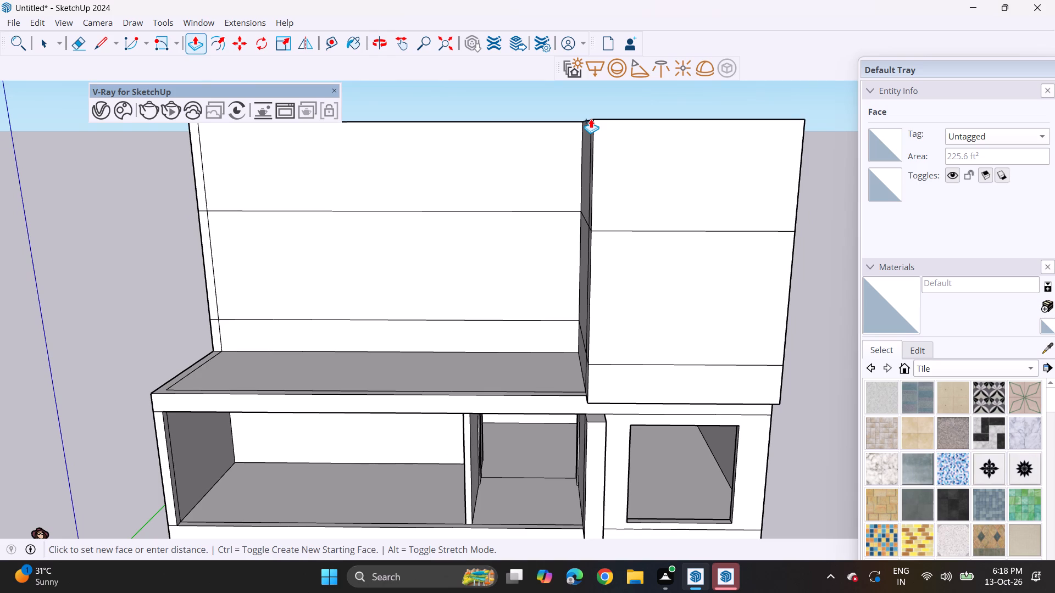
{"action": "left_click", "coordinate": [591, 111]}
{"action": "middle_click_drag", "start_coordinate": [634, 200], "coordinate": [625, 156]}
{"action": "scroll", "coordinate": [620, 191], "scroll_direction": "down", "scroll_amount": 3}
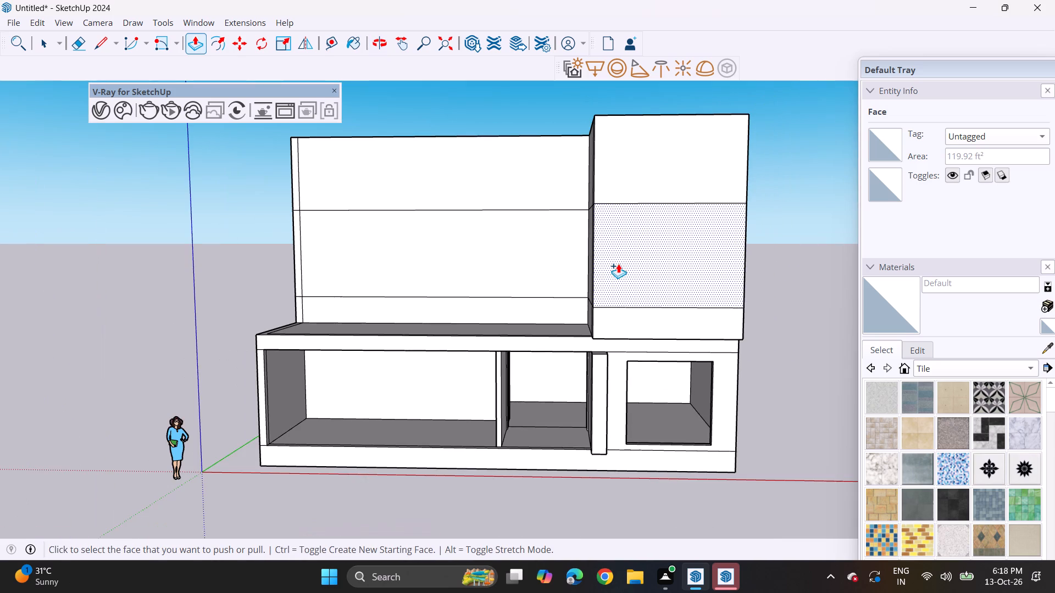
{"action": "middle_click_drag", "start_coordinate": [618, 264], "coordinate": [624, 233], "text": "shift"}
{"action": "scroll", "coordinate": [624, 233], "scroll_direction": "down", "scroll_amount": 1}
{"action": "middle_click_drag", "start_coordinate": [624, 233], "coordinate": [647, 282]}
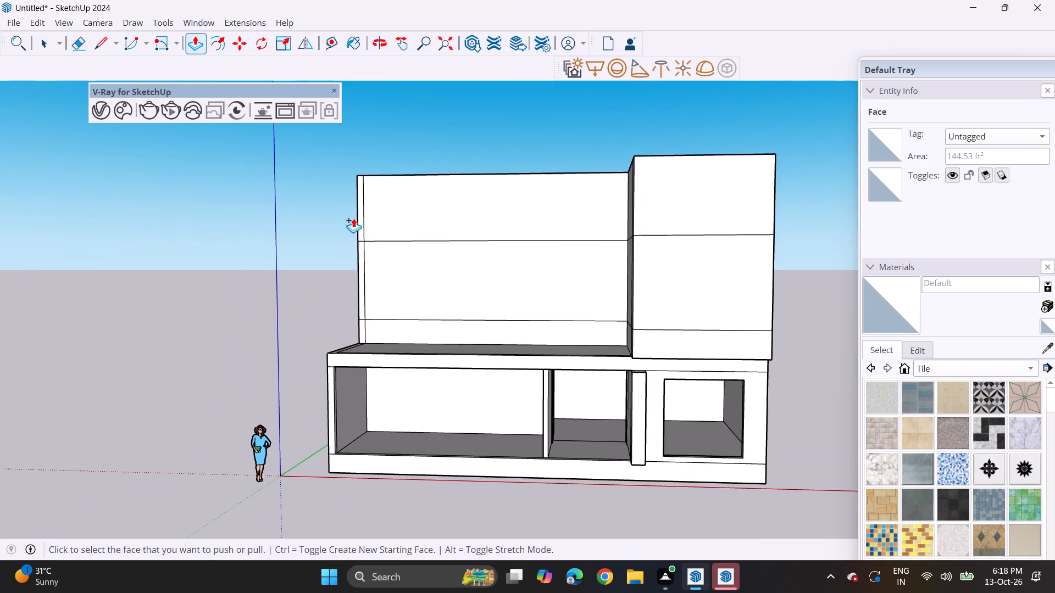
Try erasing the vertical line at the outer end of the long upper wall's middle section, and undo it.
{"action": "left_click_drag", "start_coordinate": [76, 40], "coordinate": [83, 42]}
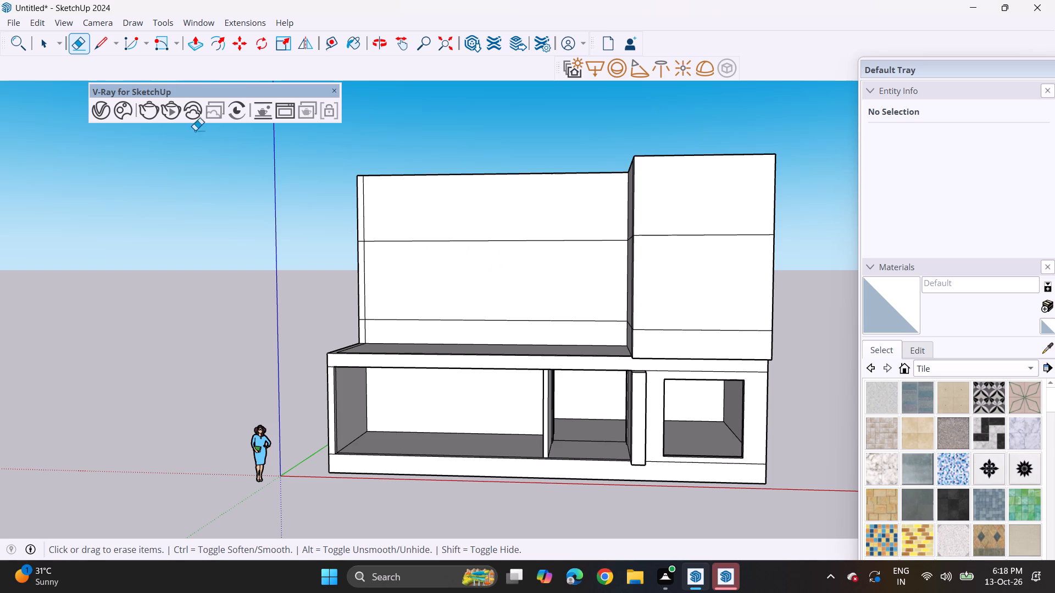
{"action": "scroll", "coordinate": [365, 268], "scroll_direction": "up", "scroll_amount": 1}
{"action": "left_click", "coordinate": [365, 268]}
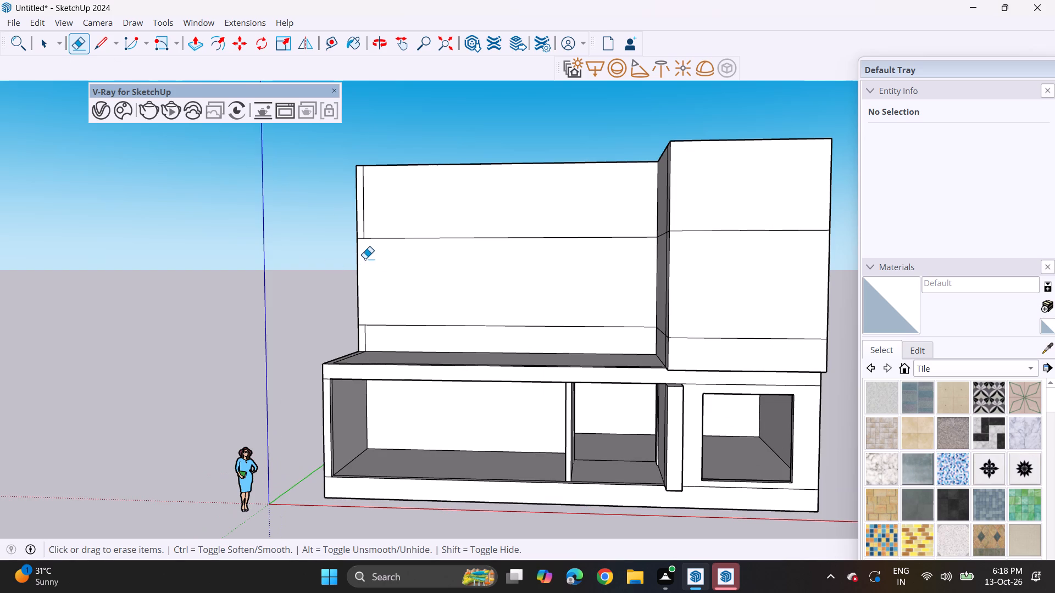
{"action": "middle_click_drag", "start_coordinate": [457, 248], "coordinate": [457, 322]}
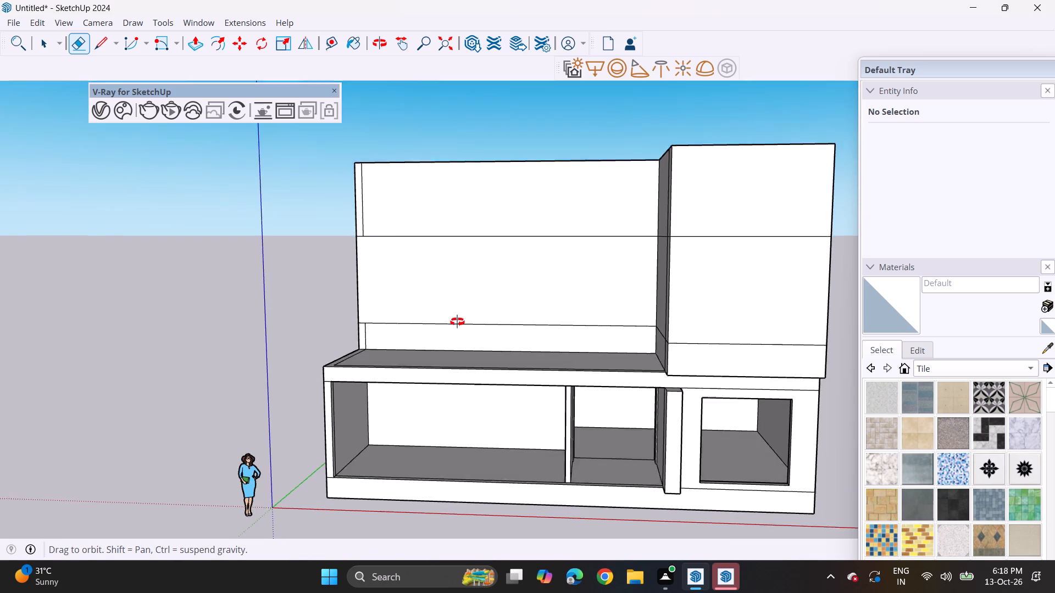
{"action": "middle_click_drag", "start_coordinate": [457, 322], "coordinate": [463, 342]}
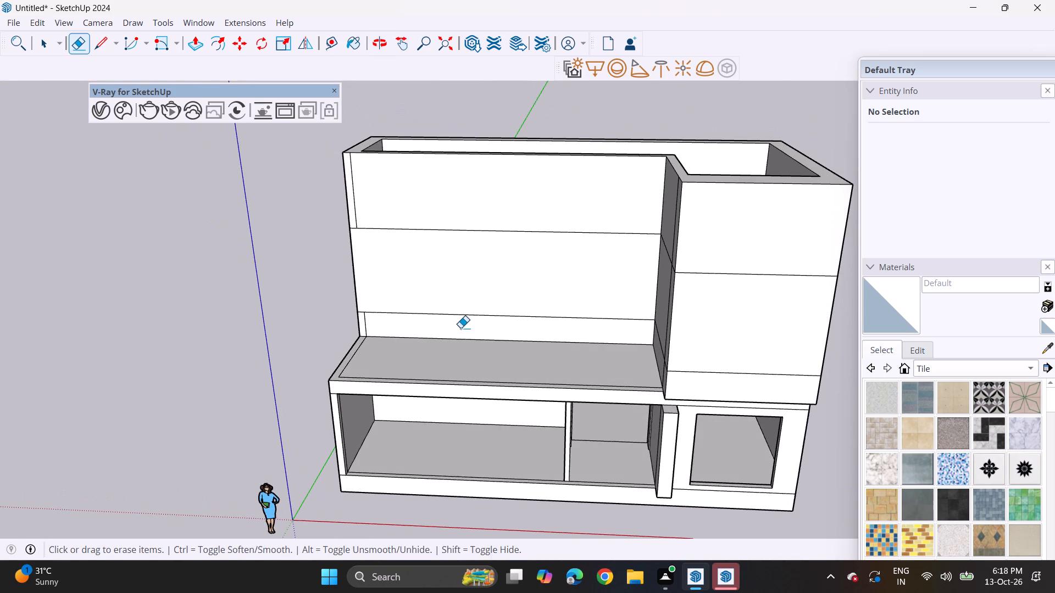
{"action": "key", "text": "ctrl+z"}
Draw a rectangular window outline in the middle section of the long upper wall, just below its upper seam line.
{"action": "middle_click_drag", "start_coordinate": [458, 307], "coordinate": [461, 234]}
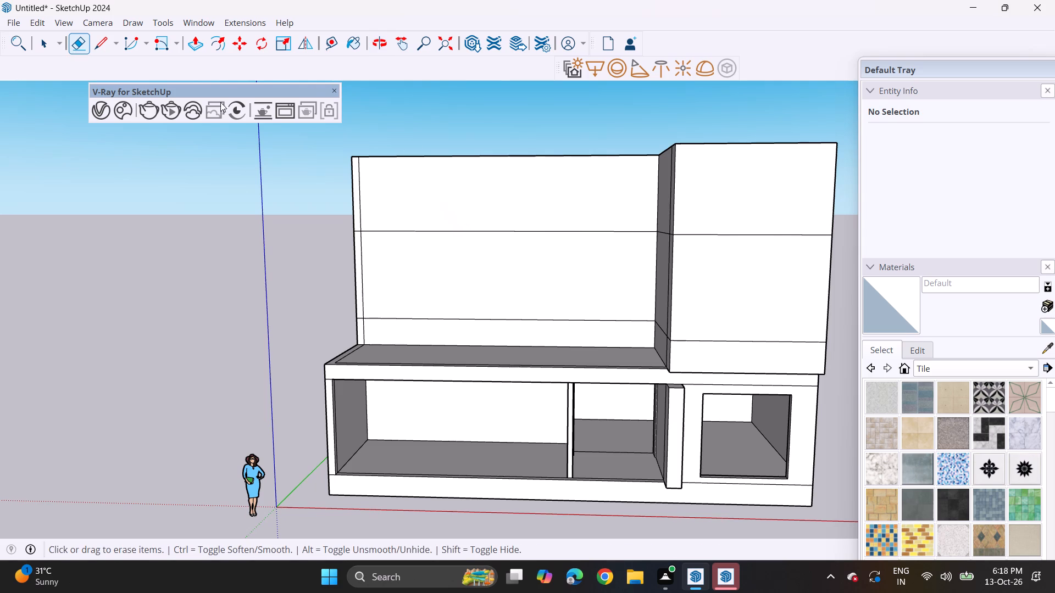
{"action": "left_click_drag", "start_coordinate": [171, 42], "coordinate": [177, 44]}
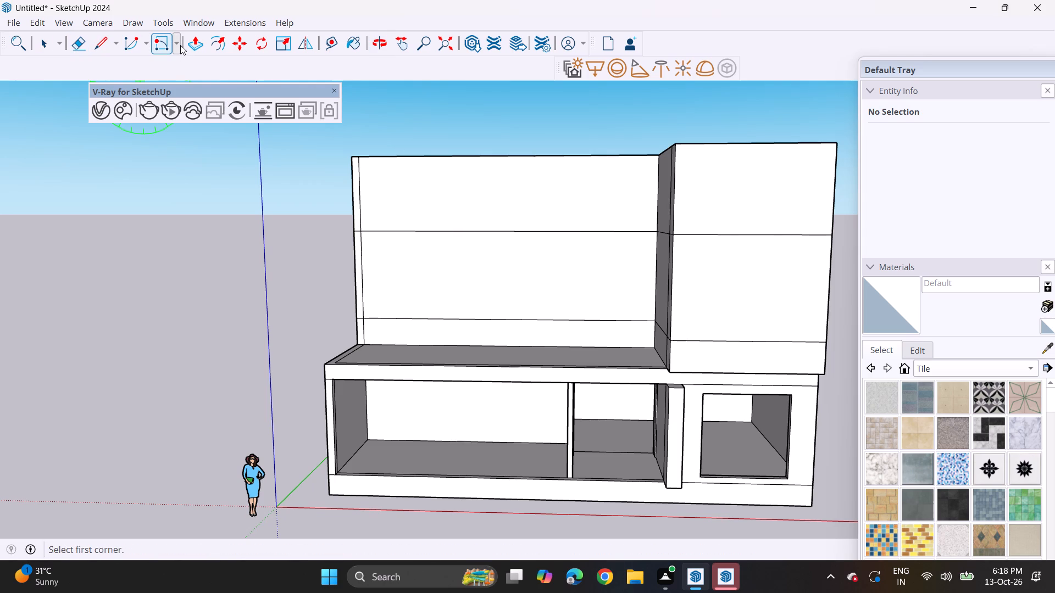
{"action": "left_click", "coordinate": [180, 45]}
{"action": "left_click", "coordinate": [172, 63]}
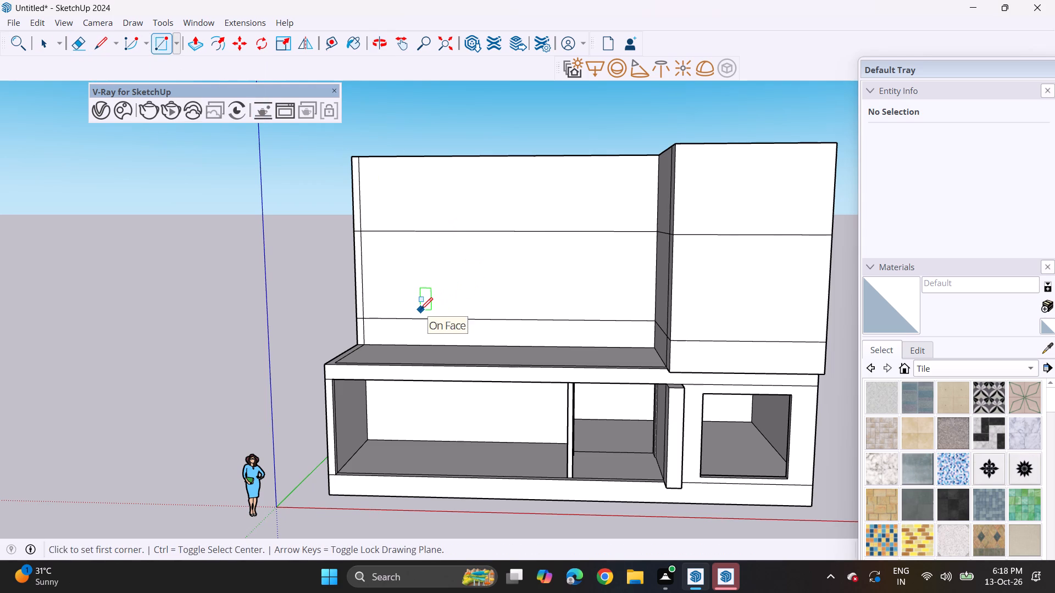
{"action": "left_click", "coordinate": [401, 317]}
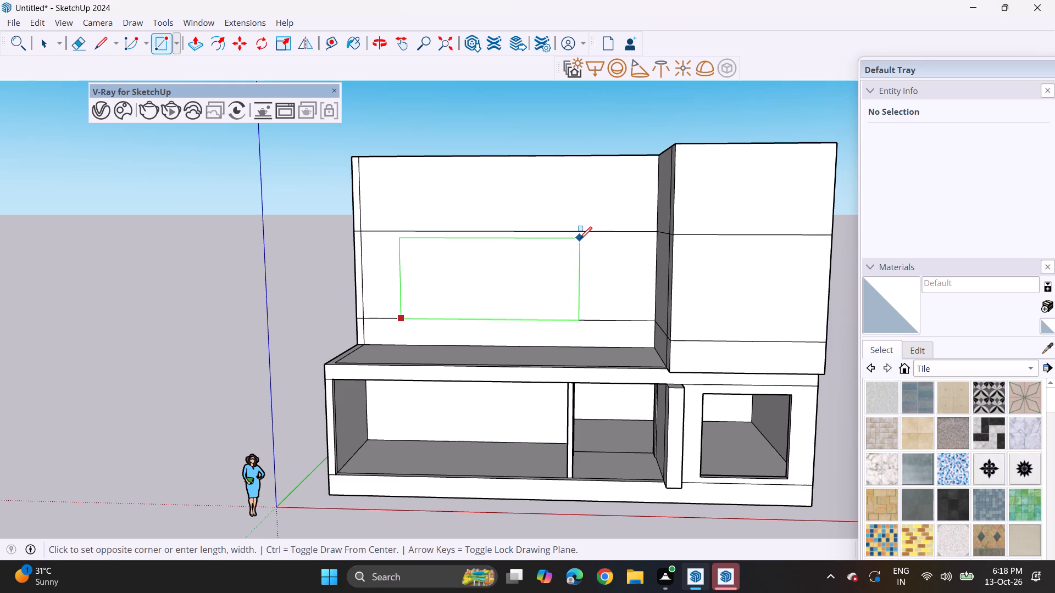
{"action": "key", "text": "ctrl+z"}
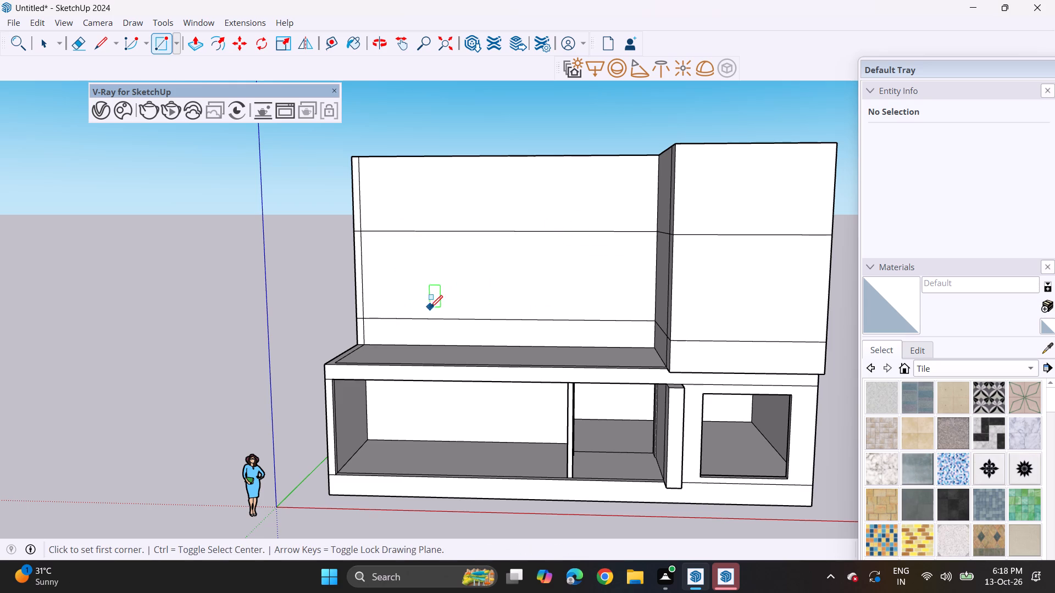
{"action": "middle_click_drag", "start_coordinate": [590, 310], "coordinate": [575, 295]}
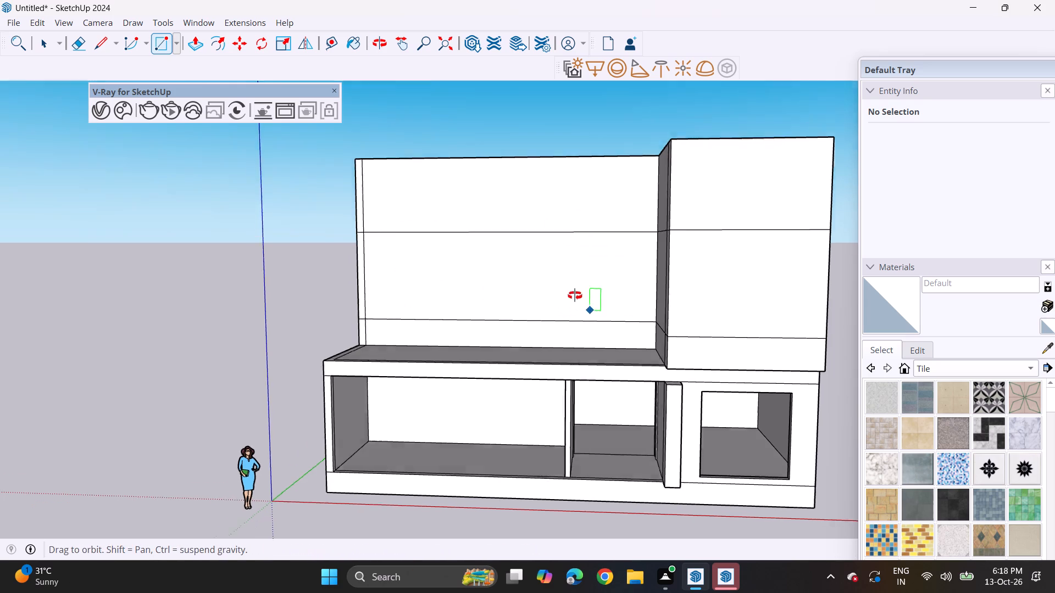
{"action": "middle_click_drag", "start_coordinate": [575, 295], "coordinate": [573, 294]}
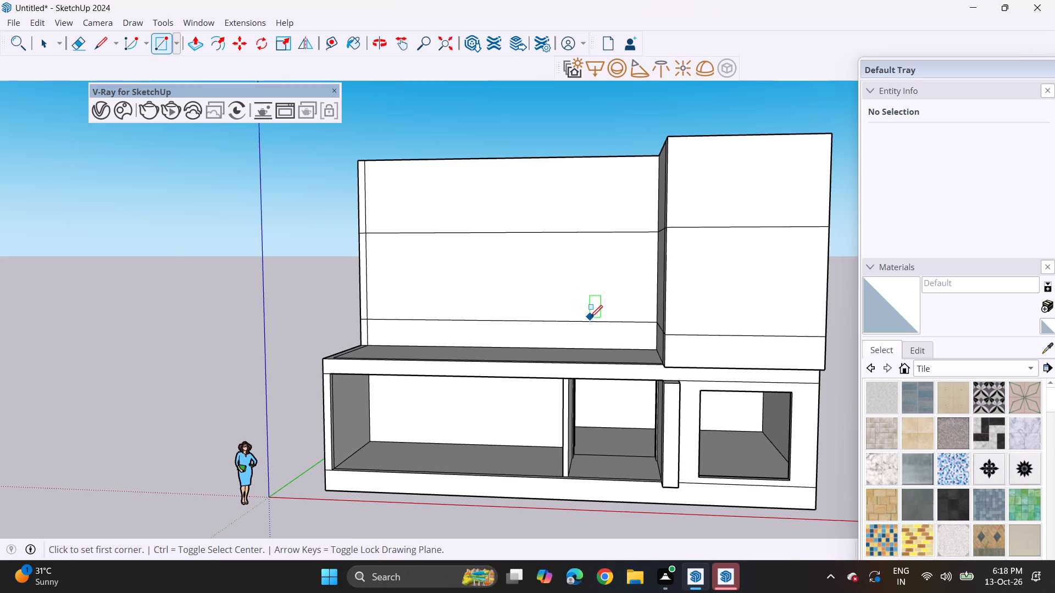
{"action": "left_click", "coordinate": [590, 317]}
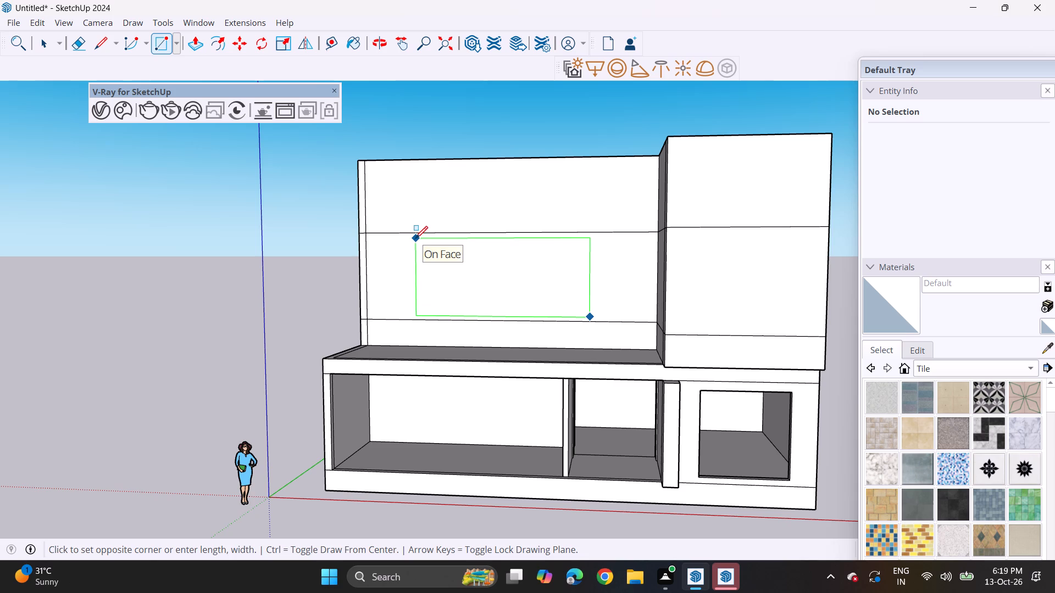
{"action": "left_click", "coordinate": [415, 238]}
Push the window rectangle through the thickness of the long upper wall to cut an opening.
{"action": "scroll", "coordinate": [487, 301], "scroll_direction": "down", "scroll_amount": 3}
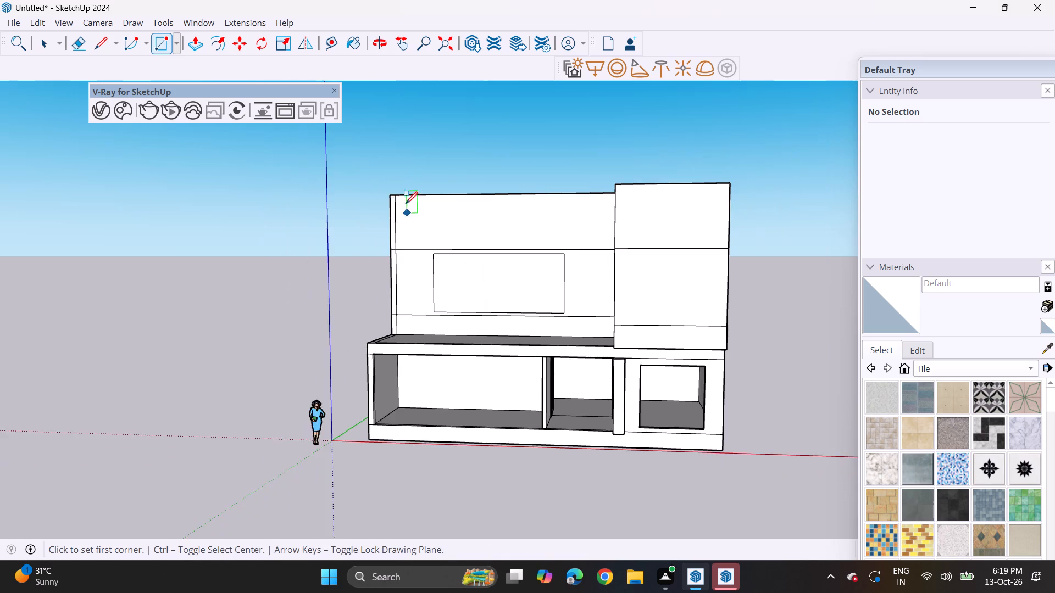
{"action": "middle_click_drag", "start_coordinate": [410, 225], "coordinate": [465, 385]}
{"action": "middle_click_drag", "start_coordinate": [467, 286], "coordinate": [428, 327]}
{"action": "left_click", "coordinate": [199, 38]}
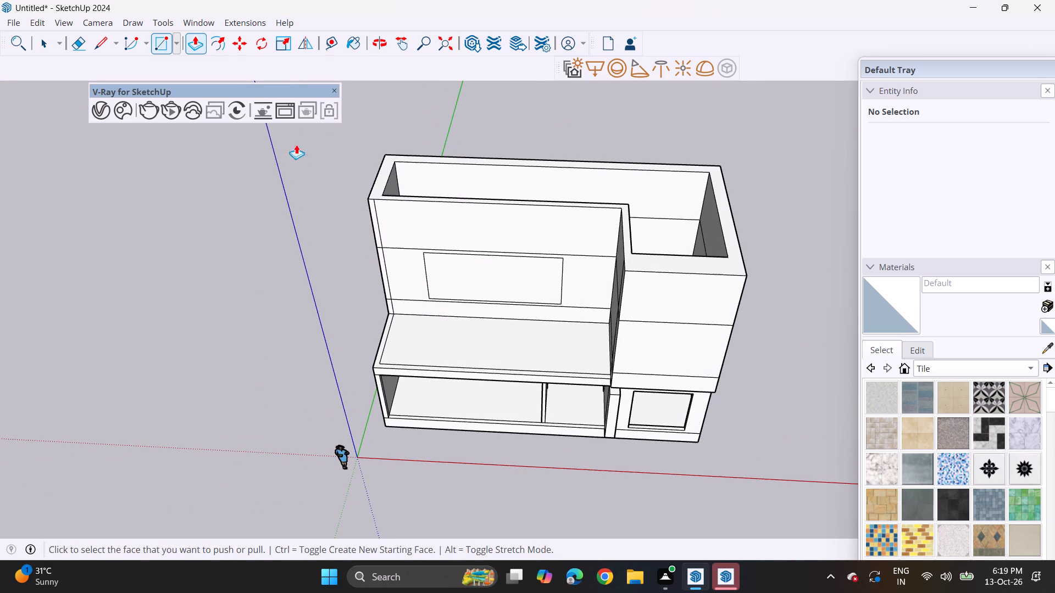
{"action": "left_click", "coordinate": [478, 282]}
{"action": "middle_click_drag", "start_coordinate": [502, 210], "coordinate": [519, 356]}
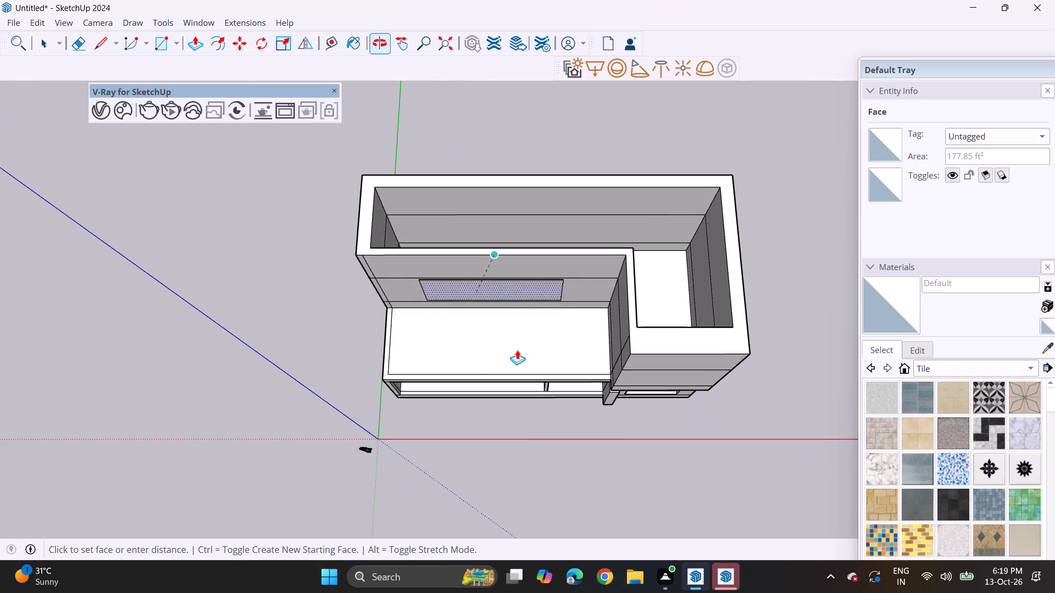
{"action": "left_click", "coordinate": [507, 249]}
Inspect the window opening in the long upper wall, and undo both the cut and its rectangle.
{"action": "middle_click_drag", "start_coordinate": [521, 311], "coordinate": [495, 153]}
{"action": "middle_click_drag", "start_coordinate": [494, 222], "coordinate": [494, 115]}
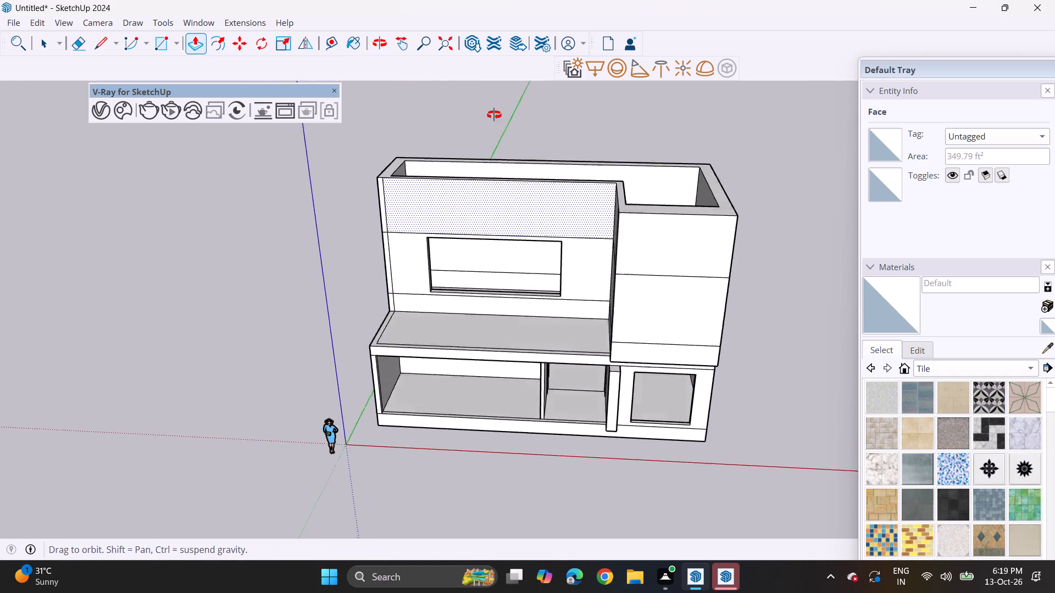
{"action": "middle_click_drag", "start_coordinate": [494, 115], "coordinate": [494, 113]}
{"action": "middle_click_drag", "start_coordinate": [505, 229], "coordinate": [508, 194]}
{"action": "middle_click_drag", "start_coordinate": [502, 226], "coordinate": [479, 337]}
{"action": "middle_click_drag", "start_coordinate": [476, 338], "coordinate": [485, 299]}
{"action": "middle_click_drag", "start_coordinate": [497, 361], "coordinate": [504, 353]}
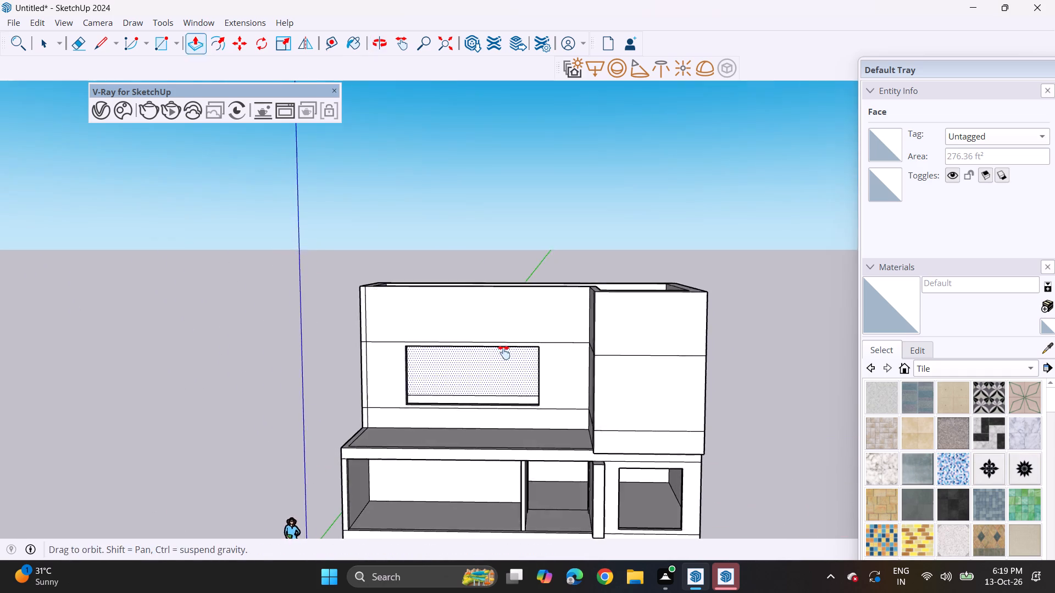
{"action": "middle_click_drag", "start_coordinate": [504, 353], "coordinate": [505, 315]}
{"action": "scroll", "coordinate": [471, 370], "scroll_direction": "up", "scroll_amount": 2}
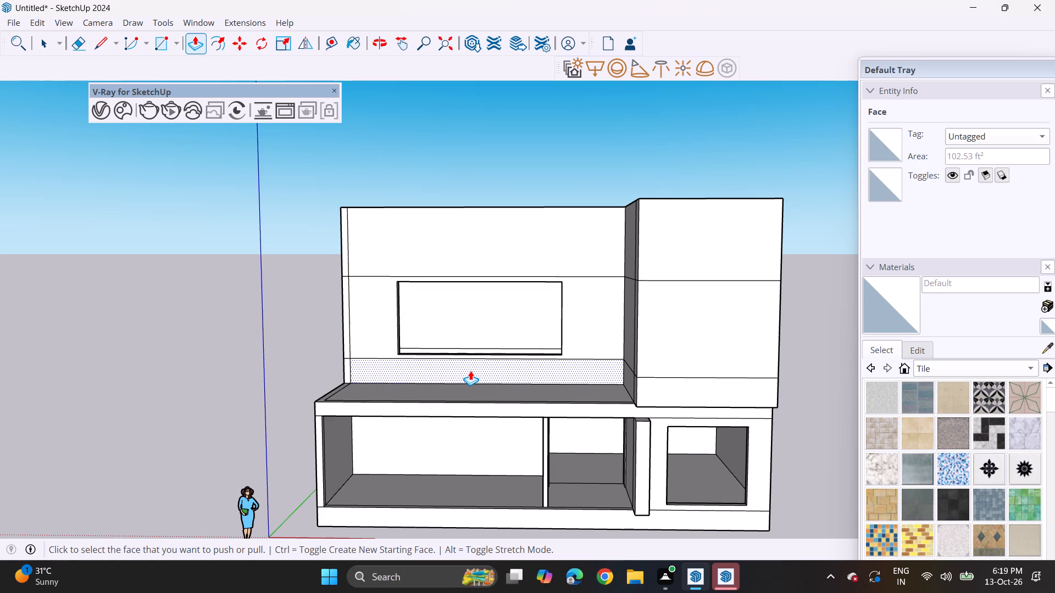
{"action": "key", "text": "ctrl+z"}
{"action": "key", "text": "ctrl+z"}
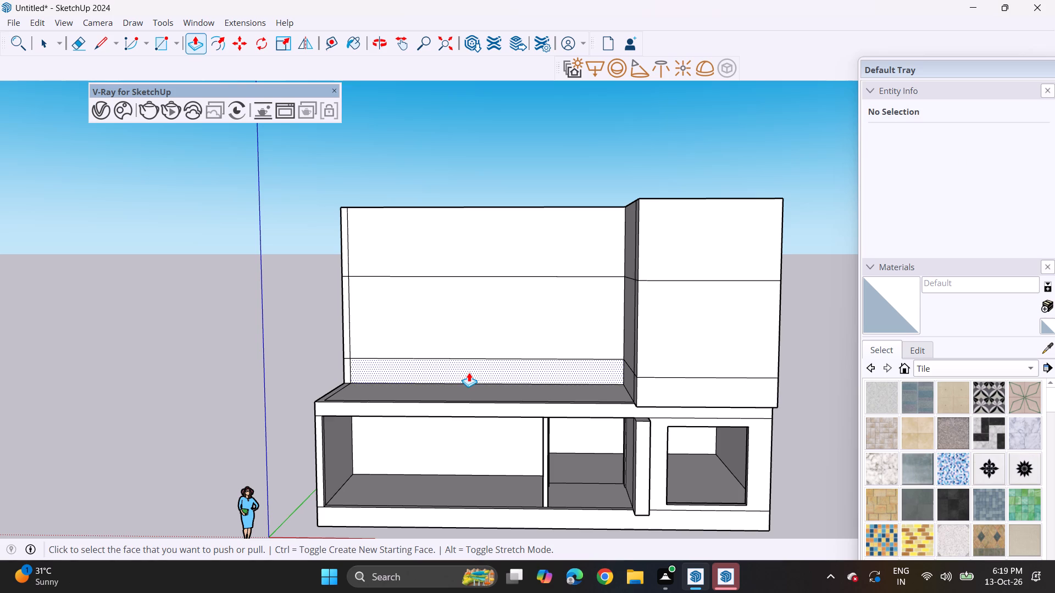
Undo the last two raises of the upper-floor walls, going back to the low wall course above the ground floor.
{"action": "left_click", "coordinate": [99, 46]}
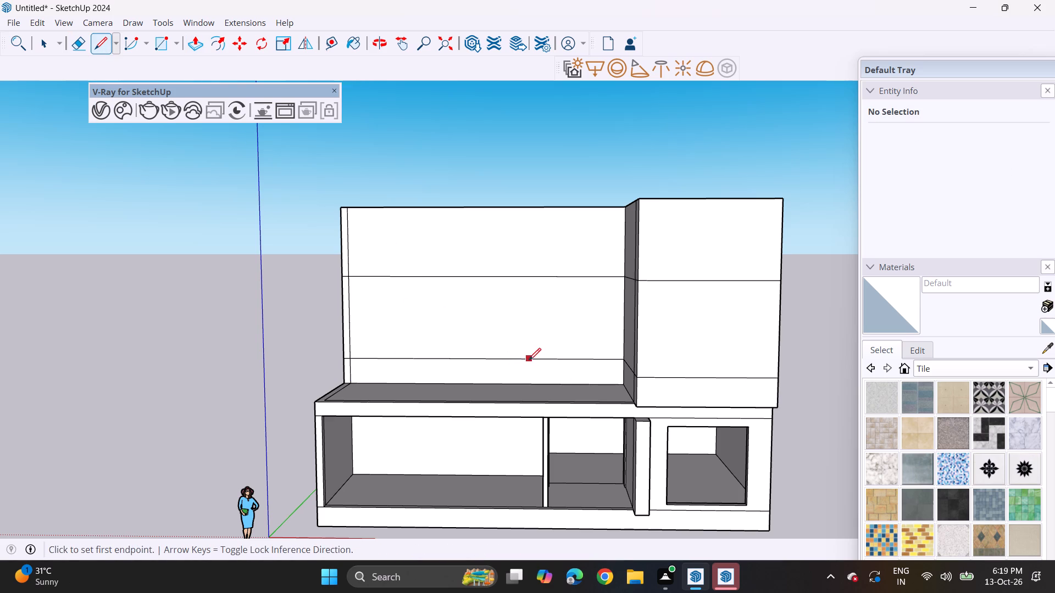
{"action": "middle_click_drag", "start_coordinate": [609, 372], "coordinate": [601, 353]}
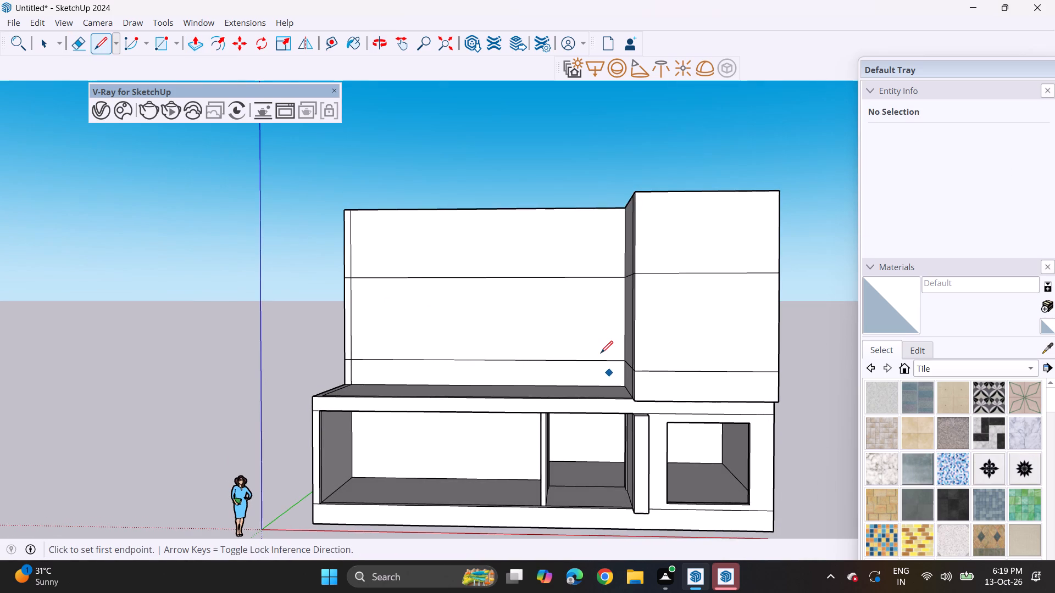
{"action": "scroll", "coordinate": [596, 367], "scroll_direction": "down", "scroll_amount": 1}
{"action": "middle_click_drag", "start_coordinate": [592, 369], "coordinate": [590, 346]}
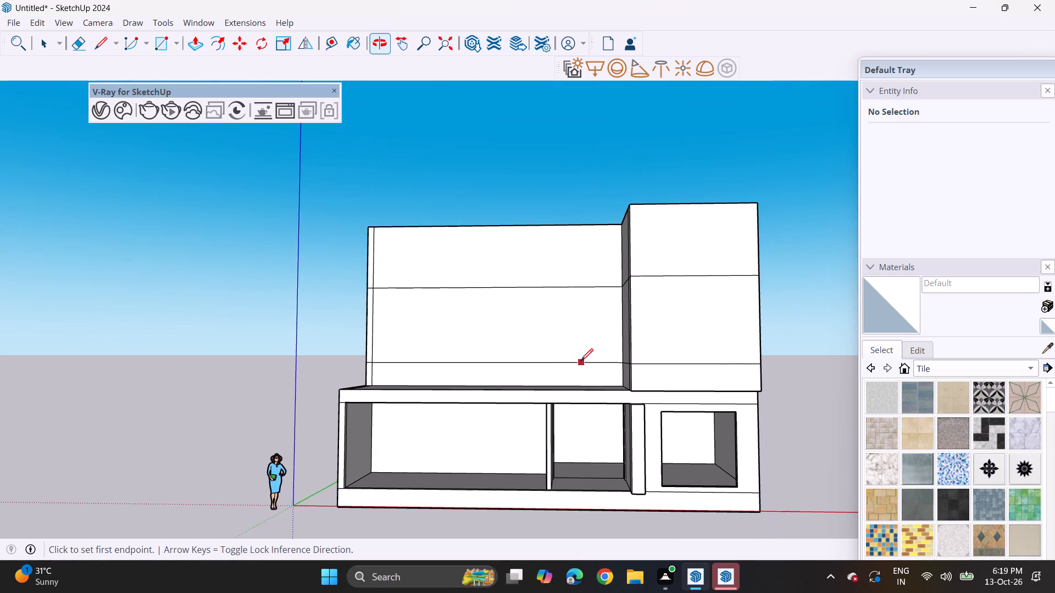
{"action": "key", "text": "ctrl+z"}
{"action": "key", "text": "ctrl+z"}
{"action": "middle_click_drag", "start_coordinate": [559, 374], "coordinate": [578, 452]}
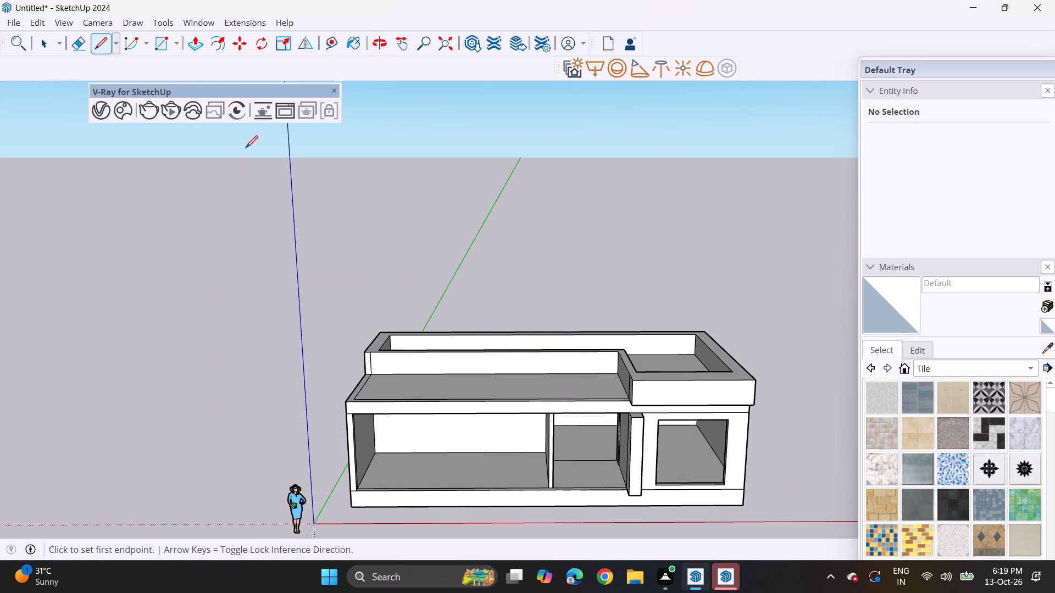
Push the top face of the low upper-floor walls down slightly.
{"action": "left_click_drag", "start_coordinate": [188, 42], "coordinate": [197, 49]}
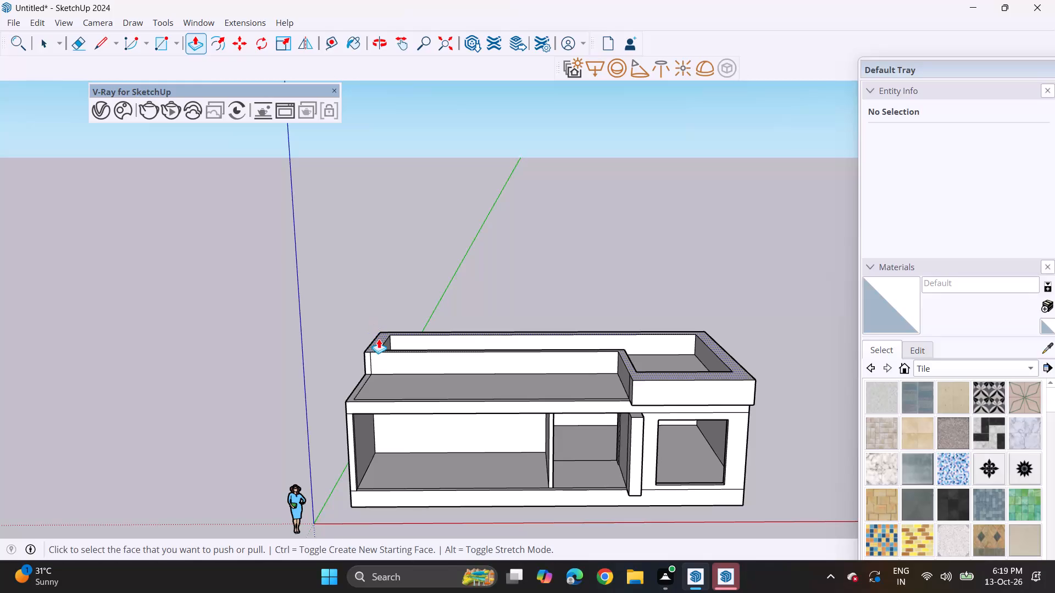
{"action": "left_click", "coordinate": [379, 339]}
{"action": "left_click", "coordinate": [377, 344]}
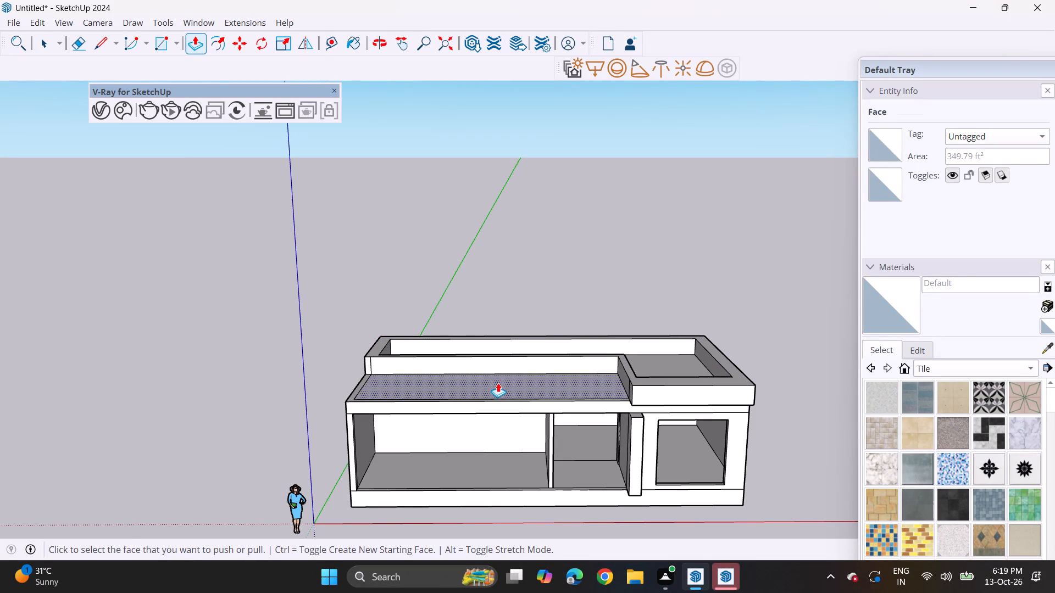
Draw a short dividing line across the wall top at each end of the long wall beside the terrace.
{"action": "middle_click_drag", "start_coordinate": [486, 349], "coordinate": [492, 410]}
{"action": "scroll", "coordinate": [462, 354], "scroll_direction": "up", "scroll_amount": 5}
{"action": "middle_click", "coordinate": [462, 354]}
{"action": "middle_click_drag", "start_coordinate": [459, 354], "coordinate": [441, 387]}
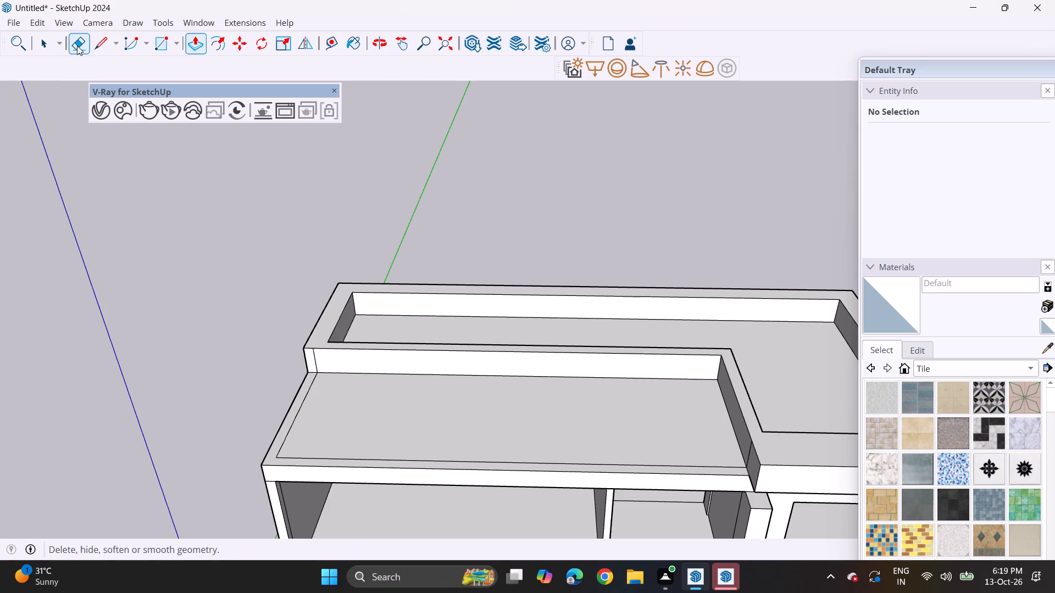
{"action": "left_click_drag", "start_coordinate": [103, 49], "coordinate": [108, 53]}
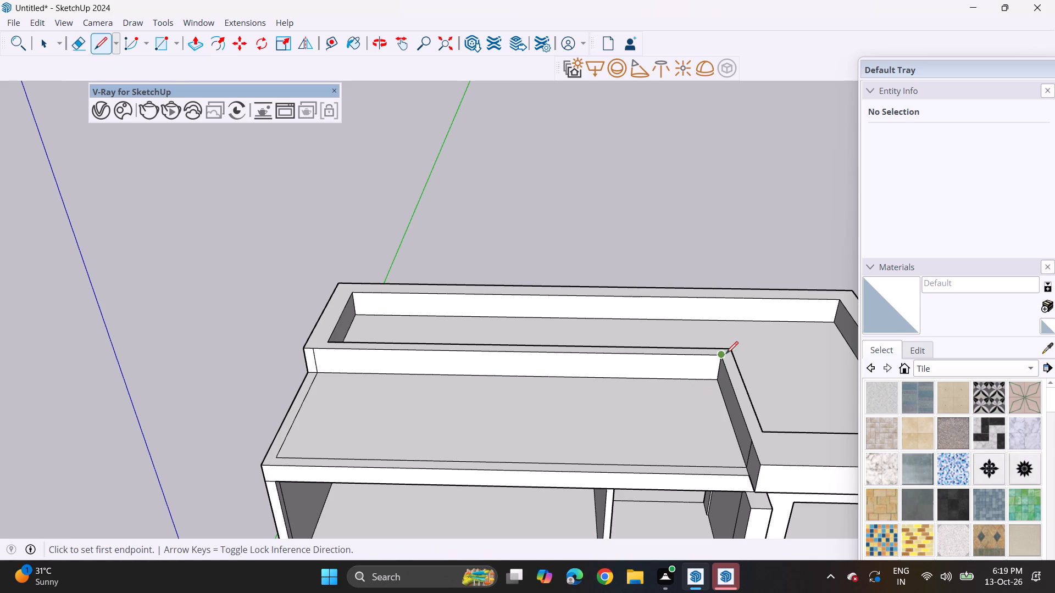
{"action": "left_click", "coordinate": [721, 358]}
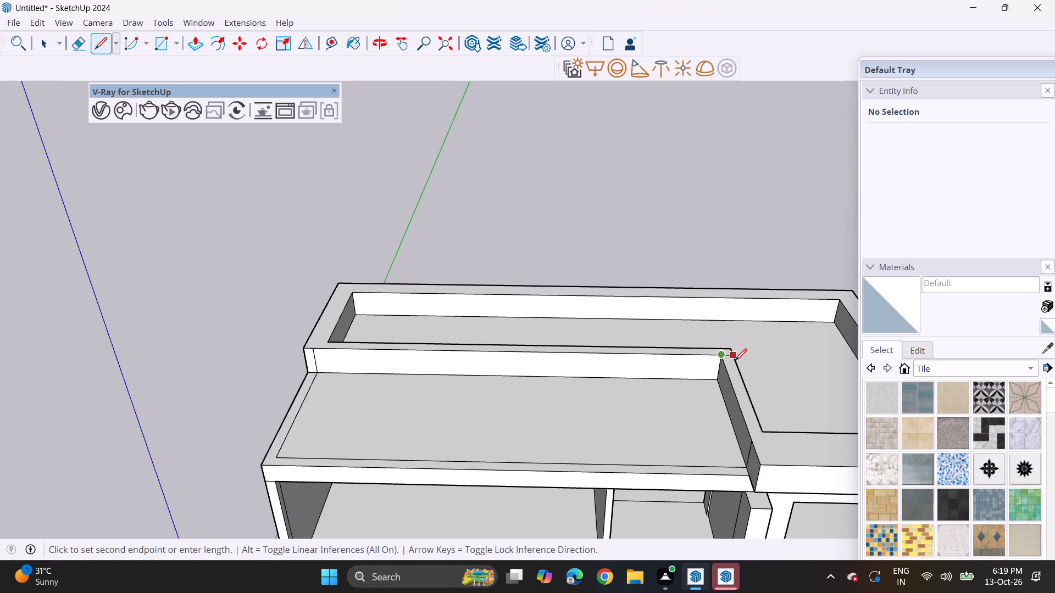
{"action": "left_click", "coordinate": [735, 361]}
{"action": "left_click_drag", "start_coordinate": [198, 43], "coordinate": [208, 48]}
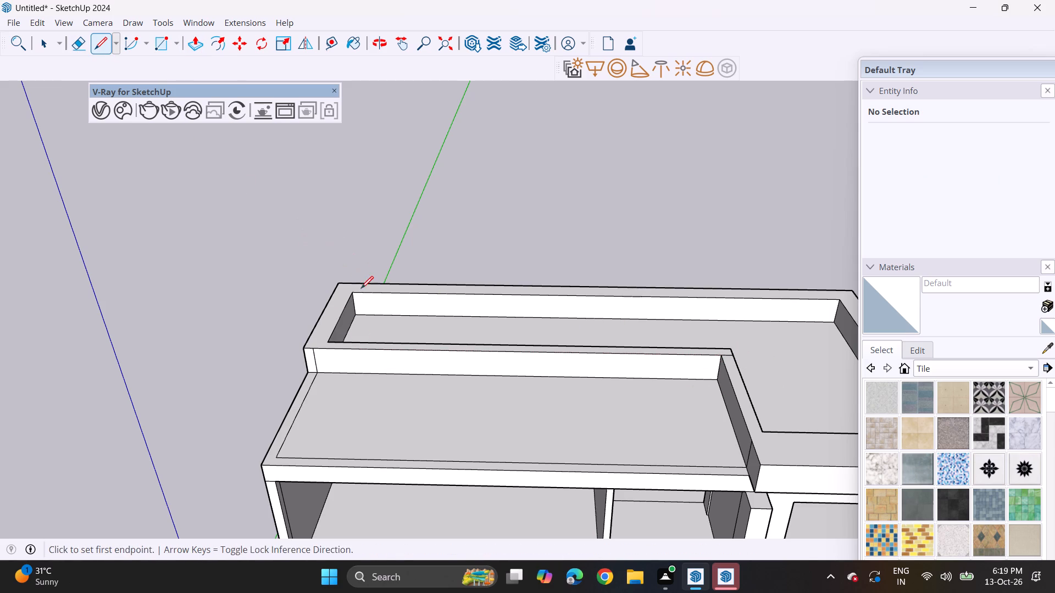
{"action": "left_click", "coordinate": [331, 340]}
{"action": "left_click", "coordinate": [307, 338]}
Raise the separated top strip of the long terrace wall a short height as a new section.
{"action": "left_click_drag", "start_coordinate": [191, 50], "coordinate": [196, 53]}
{"action": "left_click", "coordinate": [332, 344]}
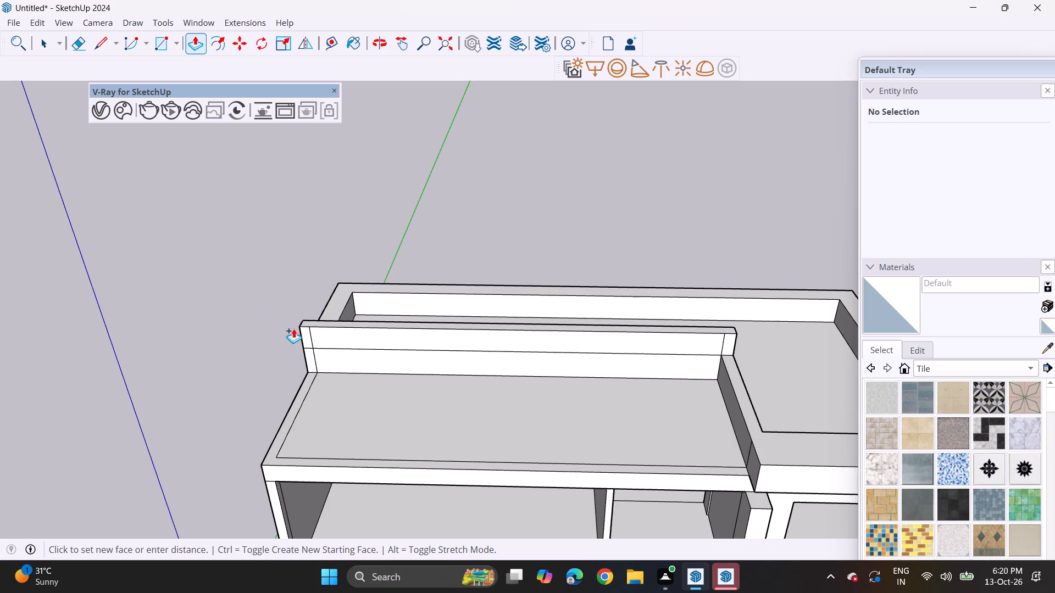
{"action": "left_click", "coordinate": [293, 328]}
Erase the vertical lines at both ends of the newly raised strip's front face.
{"action": "left_click_drag", "start_coordinate": [81, 46], "coordinate": [92, 51]}
{"action": "scroll", "coordinate": [312, 326], "scroll_direction": "up", "scroll_amount": 3}
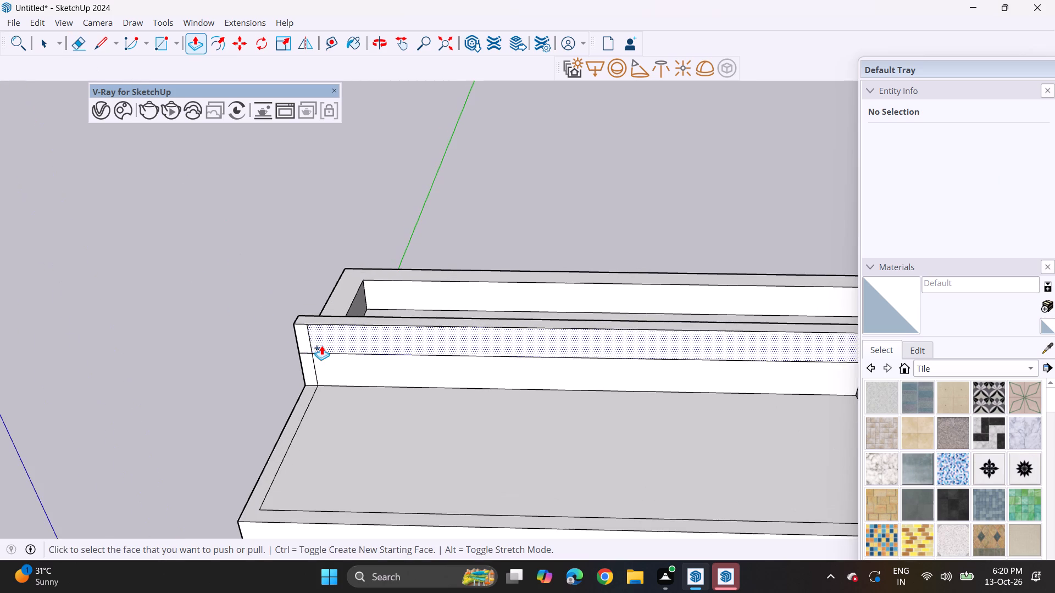
{"action": "left_click", "coordinate": [85, 49]}
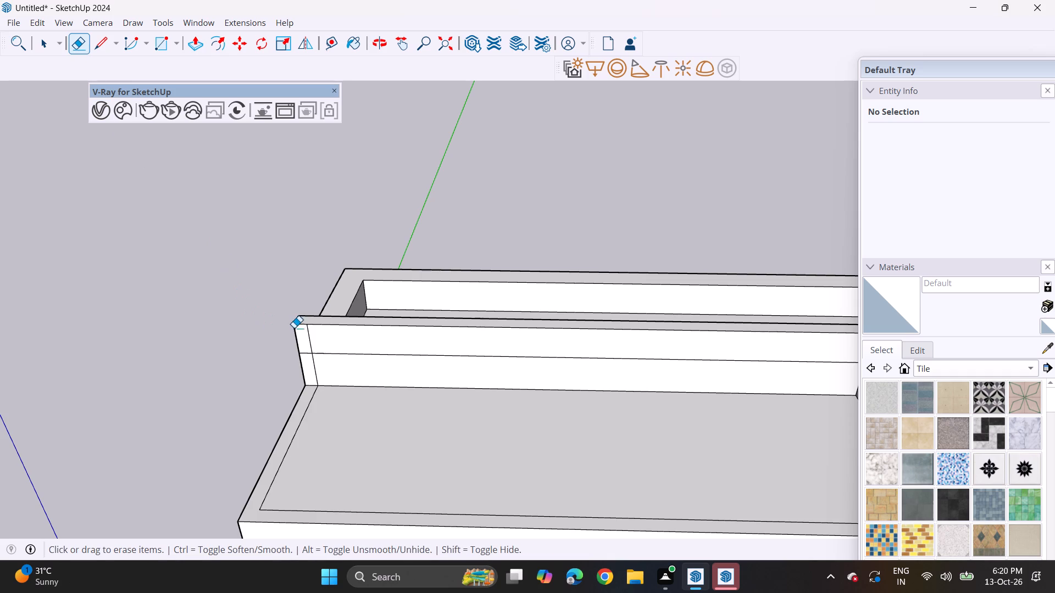
{"action": "left_click", "coordinate": [313, 338]}
{"action": "left_click", "coordinate": [307, 339]}
{"action": "scroll", "coordinate": [332, 348], "scroll_direction": "down", "scroll_amount": 2}
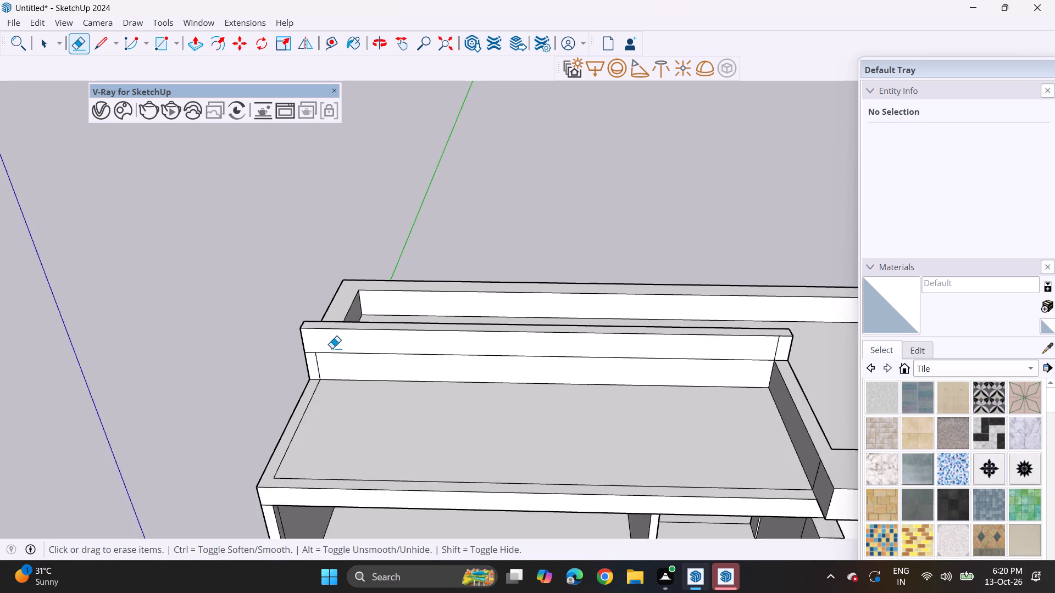
{"action": "scroll", "coordinate": [332, 348], "scroll_direction": "down", "scroll_amount": 1}
{"action": "middle_click_drag", "start_coordinate": [375, 354], "coordinate": [274, 346], "text": "shift"}
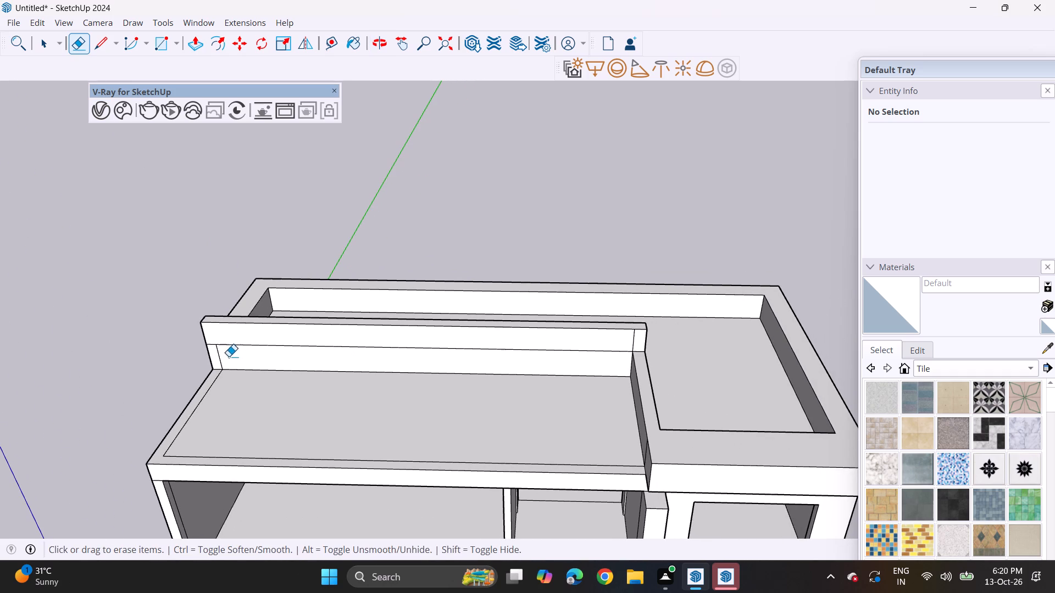
{"action": "left_click", "coordinate": [635, 340]}
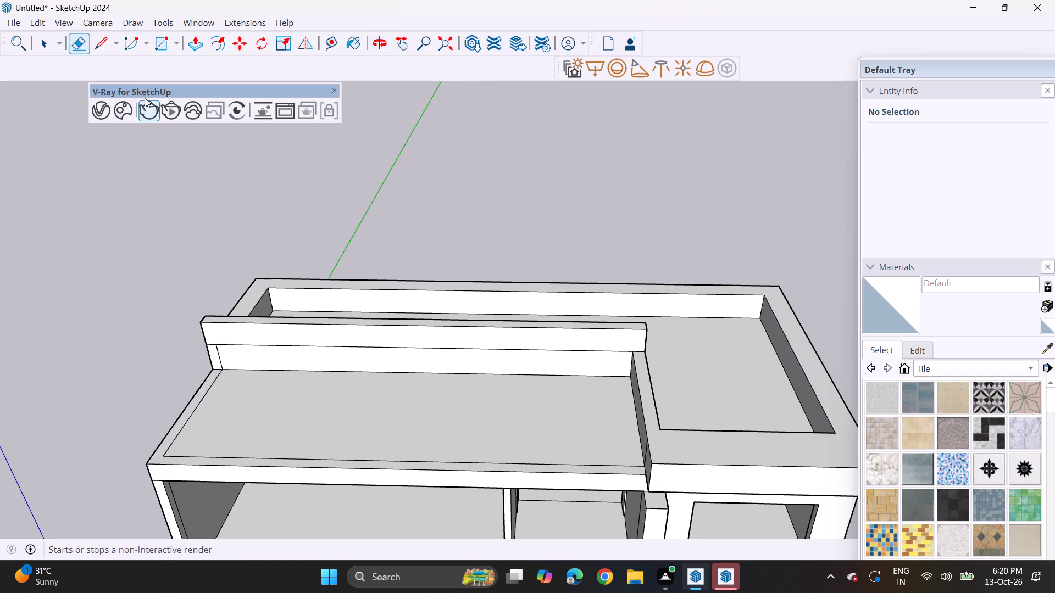
Pull the raised strip's front face outward over the terrace to form an overhanging slab.
{"action": "left_click", "coordinate": [192, 47]}
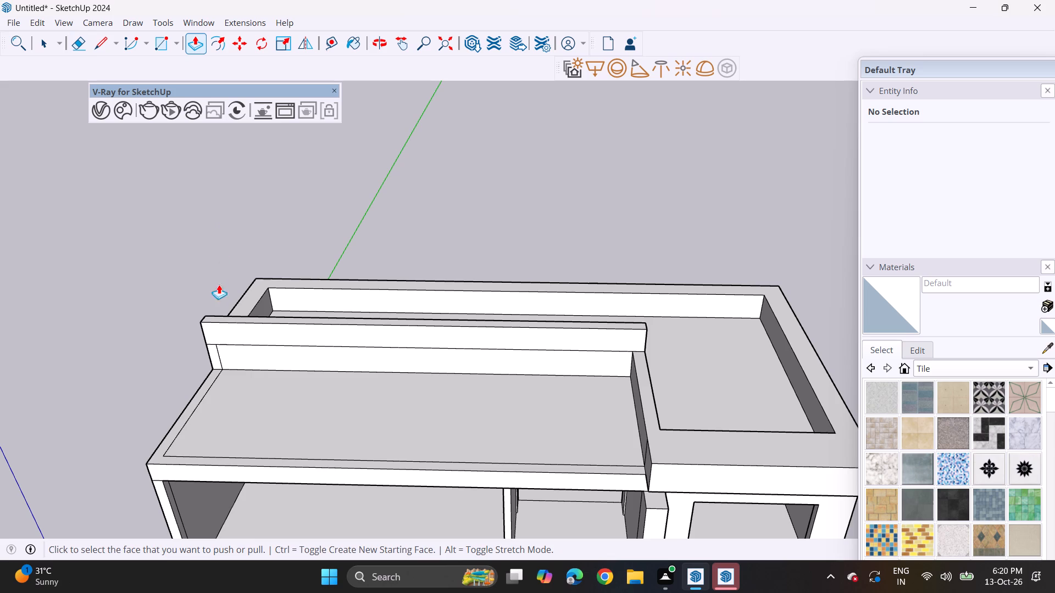
{"action": "left_click", "coordinate": [230, 335]}
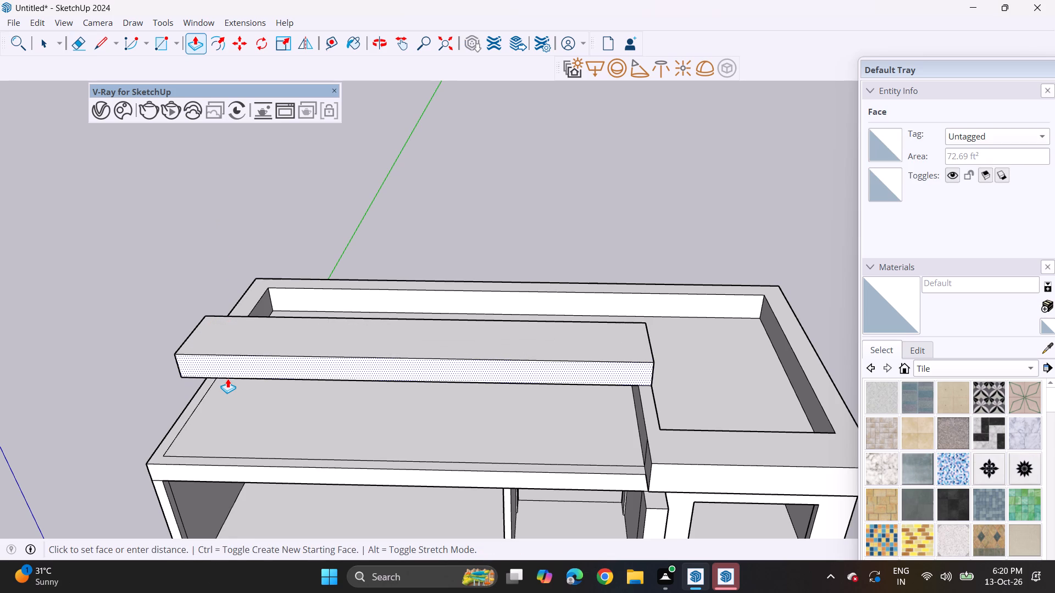
{"action": "left_click", "coordinate": [224, 409]}
Draw a line across the overhanging slab's top near its outer end, from back edge to front edge.
{"action": "middle_click_drag", "start_coordinate": [357, 443], "coordinate": [369, 333]}
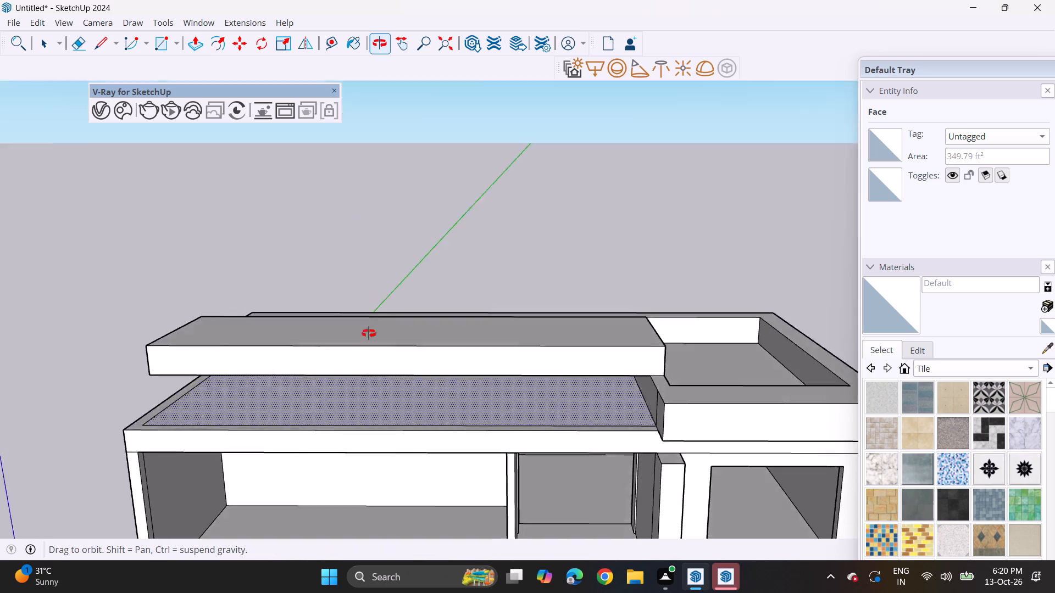
{"action": "middle_click_drag", "start_coordinate": [369, 333], "coordinate": [381, 261]}
{"action": "scroll", "coordinate": [378, 301], "scroll_direction": "down", "scroll_amount": 3}
{"action": "middle_click_drag", "start_coordinate": [420, 344], "coordinate": [393, 360]}
{"action": "middle_click_drag", "start_coordinate": [244, 288], "coordinate": [245, 422]}
{"action": "scroll", "coordinate": [196, 336], "scroll_direction": "up", "scroll_amount": 2}
{"action": "middle_click_drag", "start_coordinate": [189, 244], "coordinate": [248, 279]}
{"action": "left_click", "coordinate": [102, 47]}
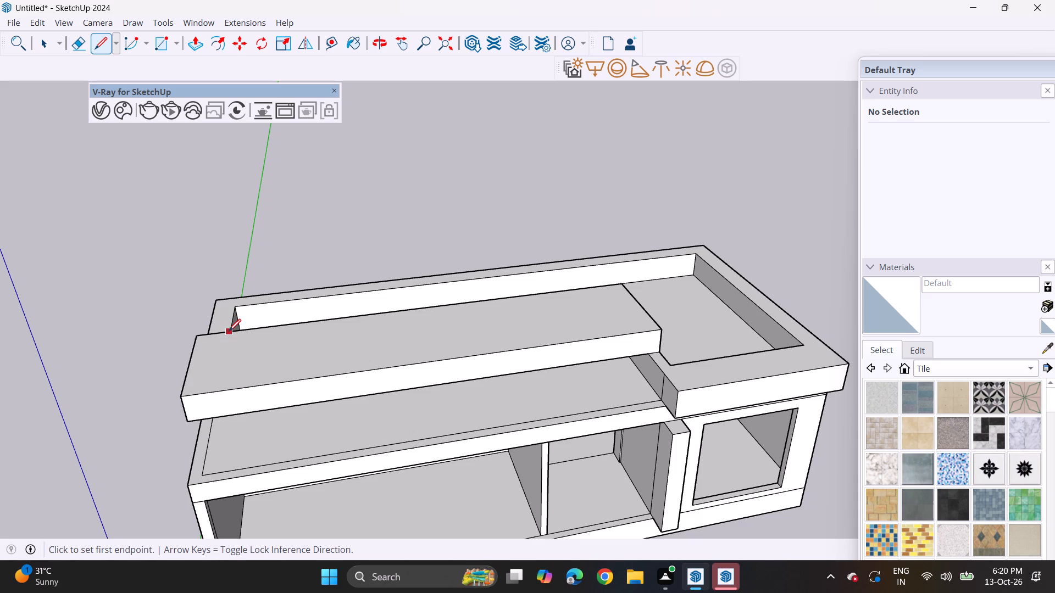
{"action": "left_click", "coordinate": [229, 331]}
{"action": "left_click", "coordinate": [214, 396]}
Pull the slab's narrow outer end section up 10' to form a vertical side wall.
{"action": "middle_click_drag", "start_coordinate": [215, 322], "coordinate": [174, 258]}
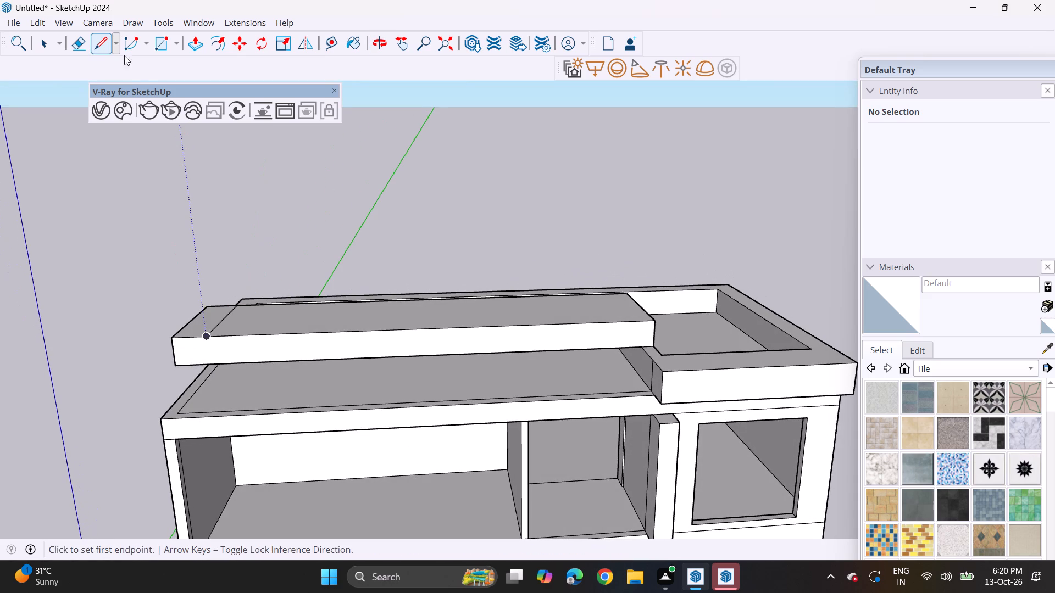
{"action": "left_click", "coordinate": [196, 49]}
{"action": "left_click", "coordinate": [208, 318]}
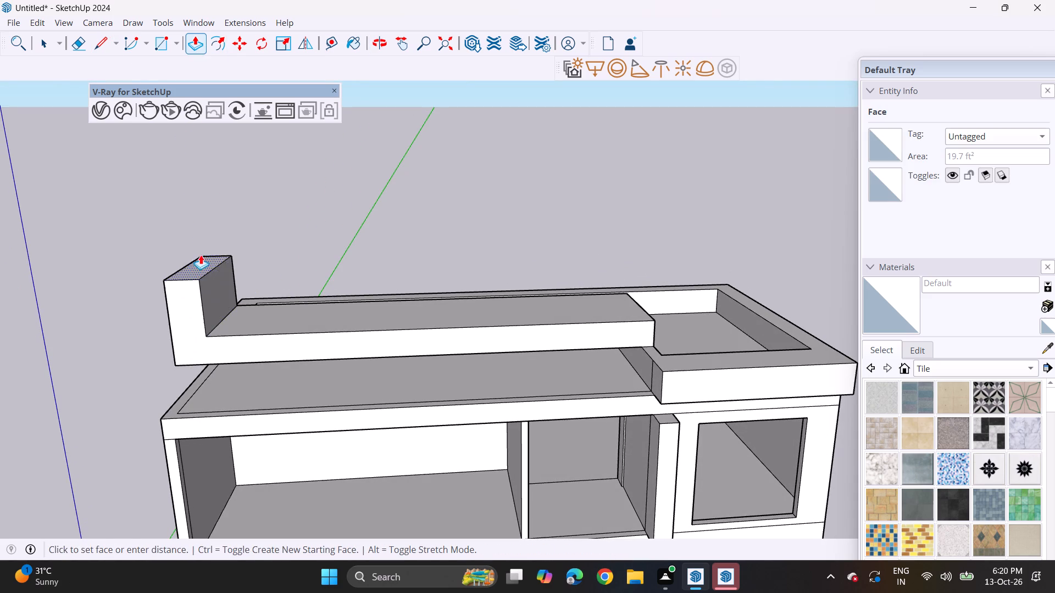
{"action": "scroll", "coordinate": [201, 180], "scroll_direction": "down", "scroll_amount": 2}
{"action": "middle_click_drag", "start_coordinate": [204, 194], "coordinate": [276, 306]}
{"action": "middle_click_drag", "start_coordinate": [275, 306], "coordinate": [270, 276]}
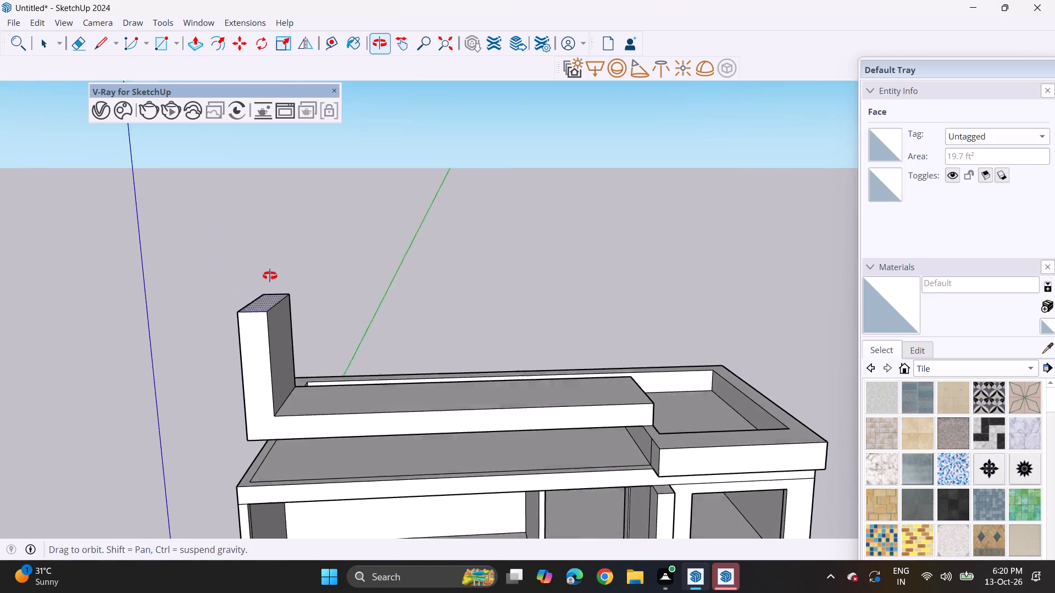
{"action": "middle_click_drag", "start_coordinate": [270, 276], "coordinate": [269, 258]}
{"action": "type", "text": "10'"}
{"action": "key", "text": "Return"}
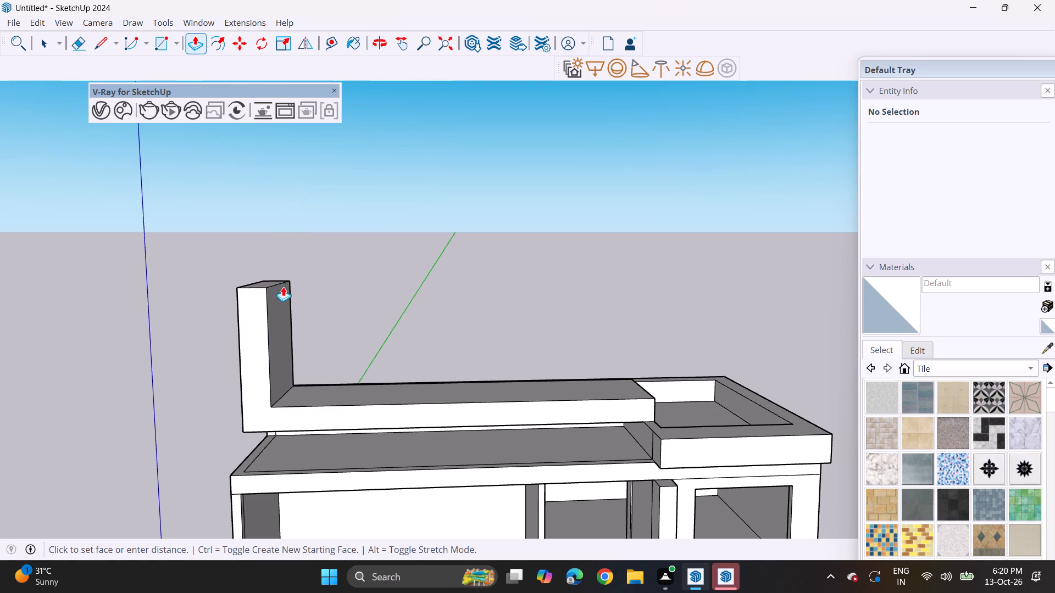
Extend the vertical side wall upward by another 10' from its top face.
{"action": "scroll", "coordinate": [296, 329], "scroll_direction": "down", "scroll_amount": 2}
{"action": "middle_click_drag", "start_coordinate": [295, 343], "coordinate": [277, 413]}
{"action": "left_click", "coordinate": [264, 307]}
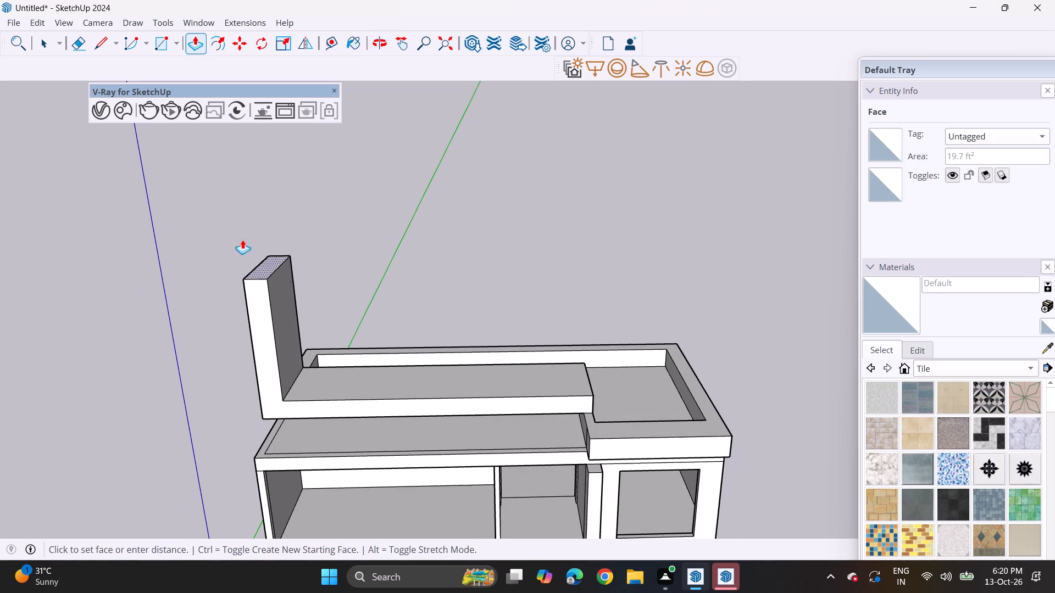
{"action": "type", "text": "10'"}
{"action": "key", "text": "Return"}
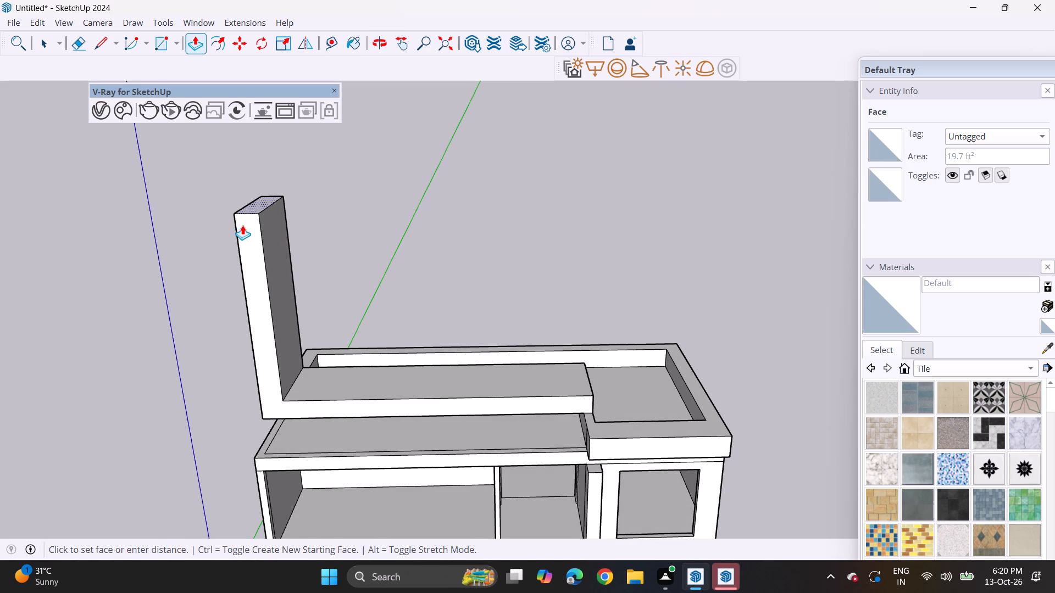
Push the side wall's top face down freehand to shorten it.
{"action": "scroll", "coordinate": [286, 200], "scroll_direction": "down", "scroll_amount": 4}
{"action": "middle_click_drag", "start_coordinate": [298, 256], "coordinate": [308, 144]}
{"action": "middle_click_drag", "start_coordinate": [323, 186], "coordinate": [296, 276], "text": "shift"}
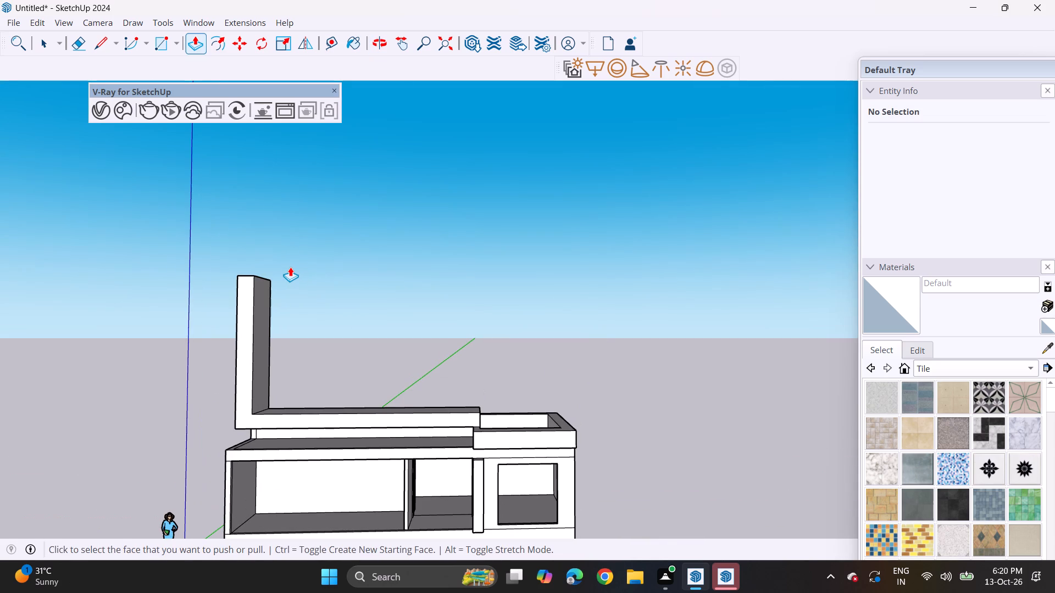
{"action": "middle_click_drag", "start_coordinate": [287, 267], "coordinate": [285, 385]}
{"action": "left_click", "coordinate": [254, 272]}
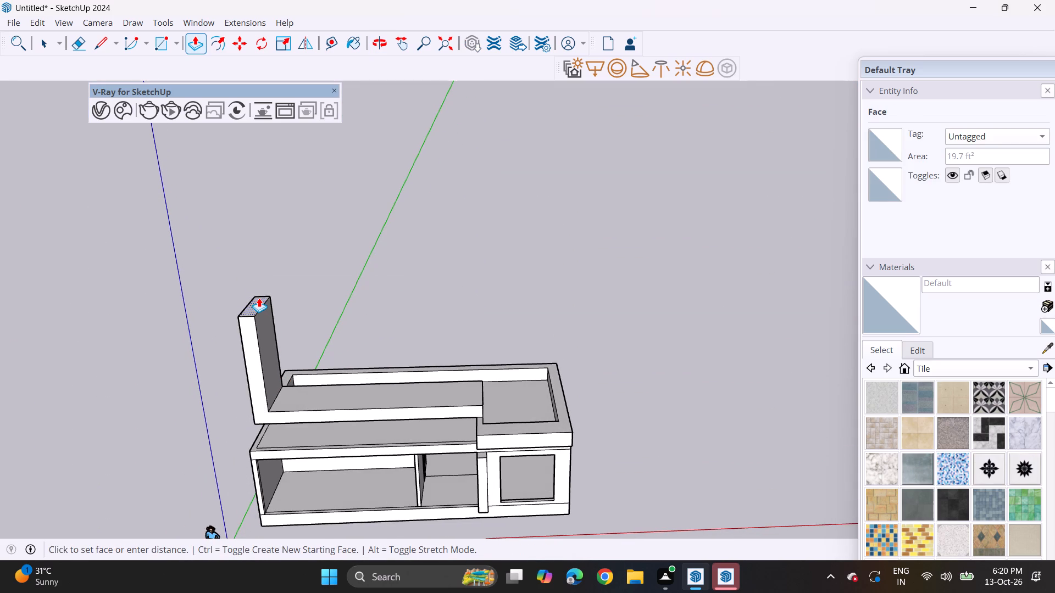
{"action": "left_click", "coordinate": [259, 298]}
Draw a line across the side wall's inner face just below its top, from front edge to back edge.
{"action": "middle_click_drag", "start_coordinate": [304, 322], "coordinate": [314, 209]}
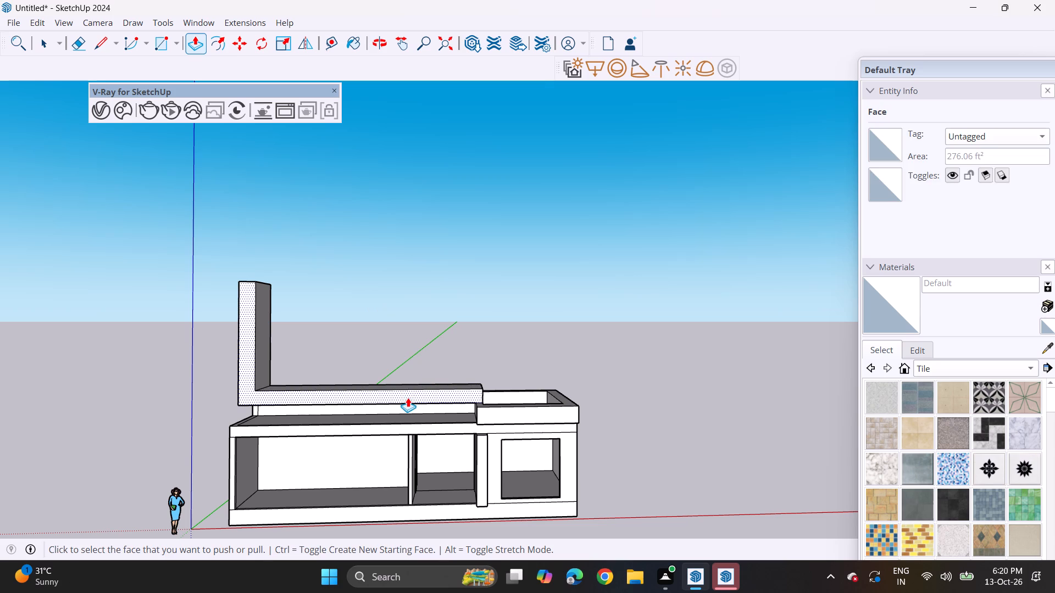
{"action": "middle_click_drag", "start_coordinate": [488, 405], "coordinate": [428, 419]}
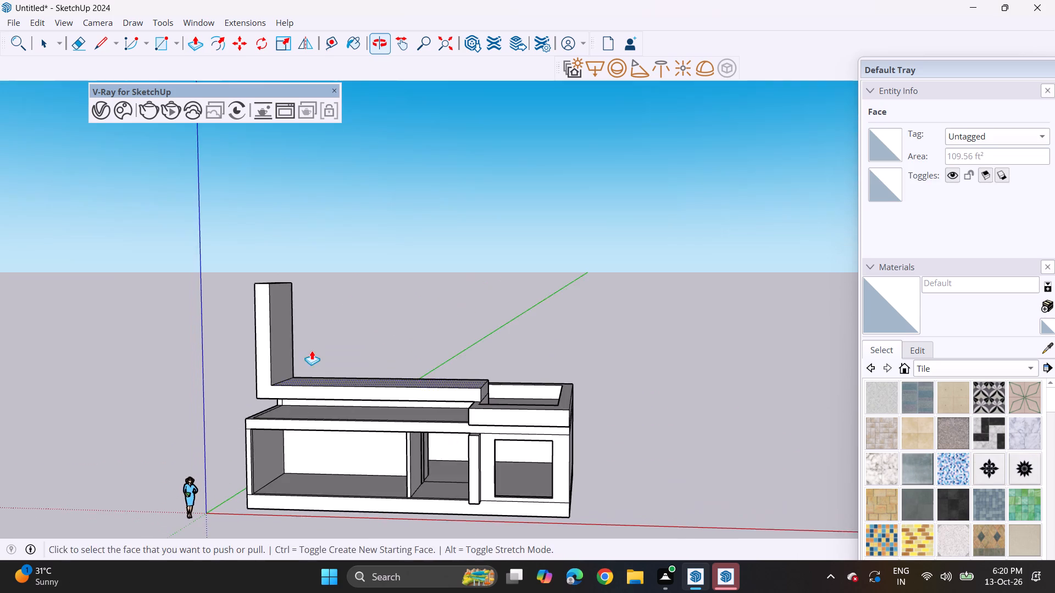
{"action": "middle_click_drag", "start_coordinate": [311, 345], "coordinate": [272, 367]}
{"action": "left_click", "coordinate": [98, 46]}
{"action": "scroll", "coordinate": [314, 266], "scroll_direction": "up", "scroll_amount": 4}
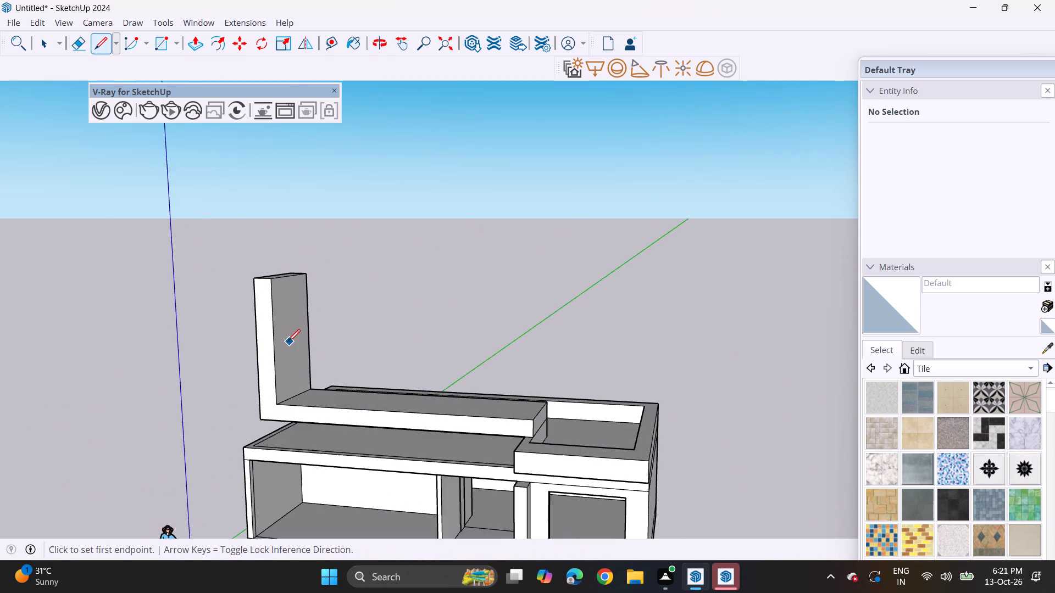
{"action": "scroll", "coordinate": [288, 342], "scroll_direction": "up", "scroll_amount": 3}
{"action": "scroll", "coordinate": [275, 289], "scroll_direction": "up", "scroll_amount": 3}
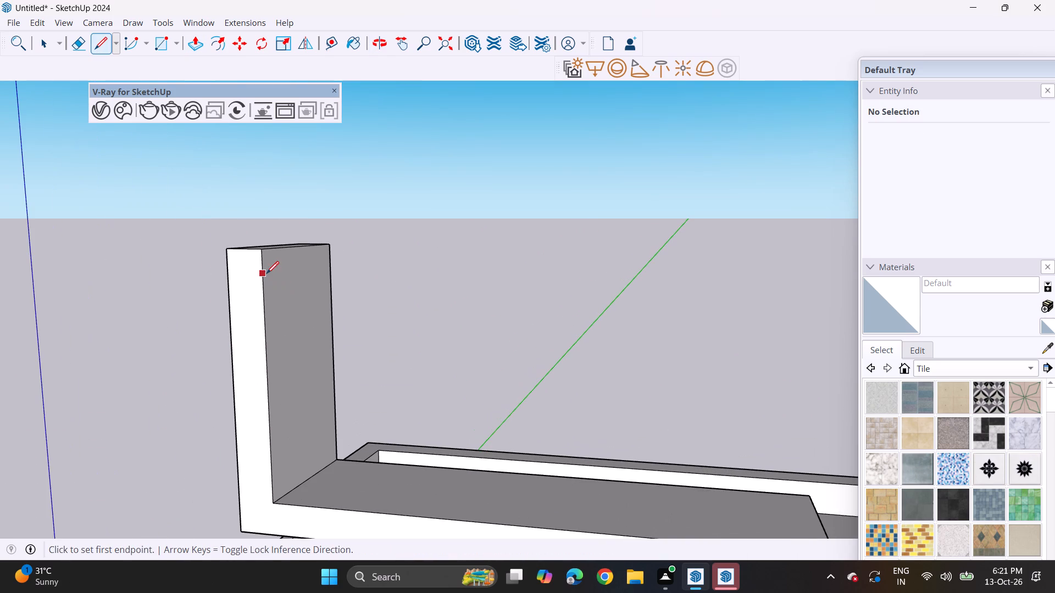
{"action": "left_click_drag", "start_coordinate": [266, 273], "coordinate": [273, 271]}
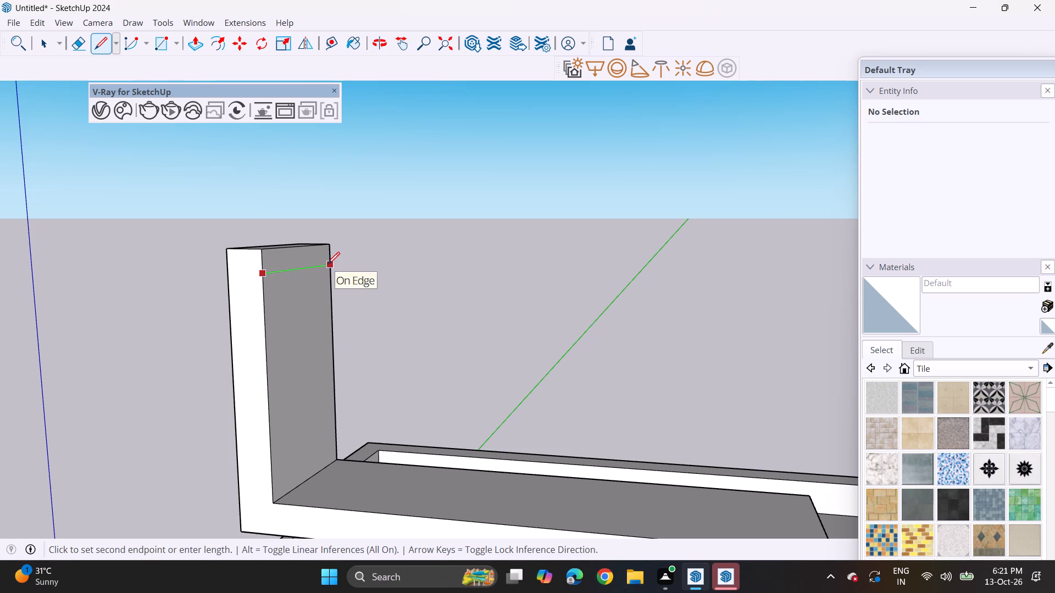
{"action": "left_click", "coordinate": [331, 262]}
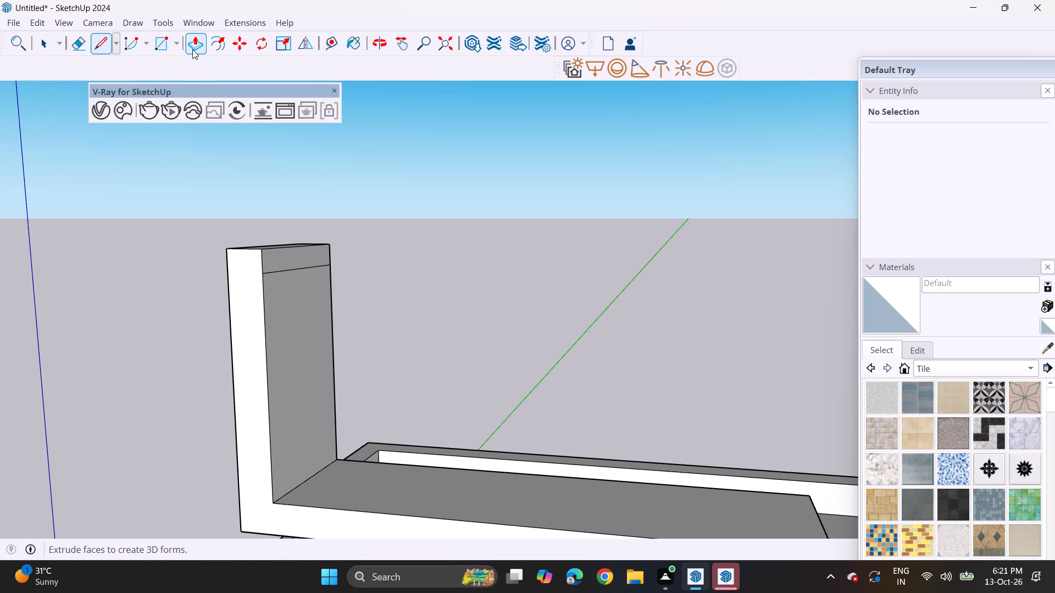
Pull the narrow top strip of the side wall's inner face freehand over the terrace to form a roof slab ending short of the corner block.
{"action": "left_click", "coordinate": [192, 49]}
{"action": "left_click", "coordinate": [281, 259]}
{"action": "scroll", "coordinate": [478, 291], "scroll_direction": "down", "scroll_amount": 5}
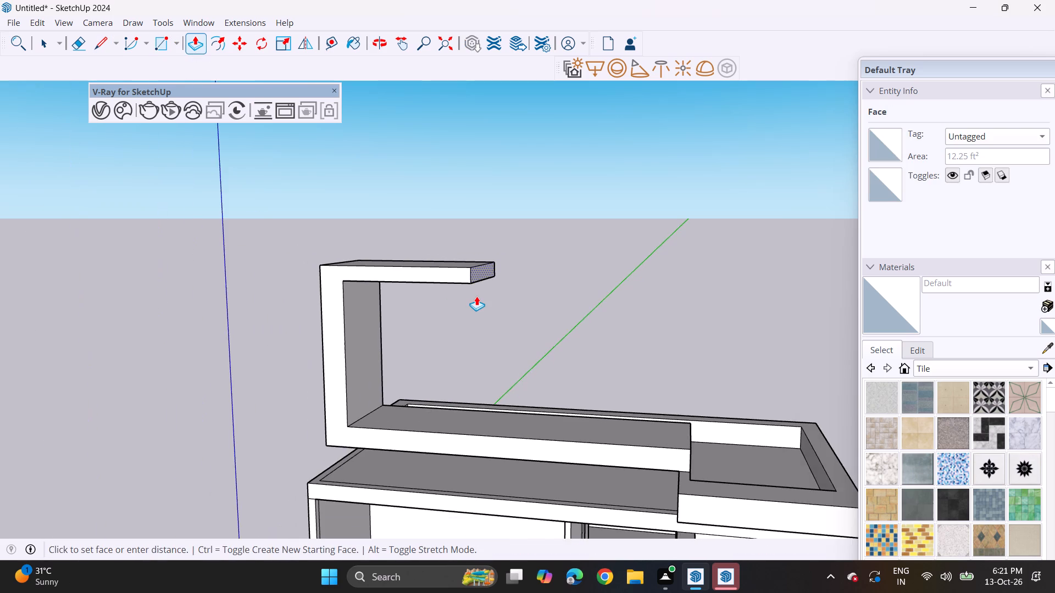
{"action": "middle_click_drag", "start_coordinate": [476, 296], "coordinate": [408, 300]}
{"action": "middle_click_drag", "start_coordinate": [529, 350], "coordinate": [618, 348]}
{"action": "middle_click_drag", "start_coordinate": [619, 427], "coordinate": [592, 401]}
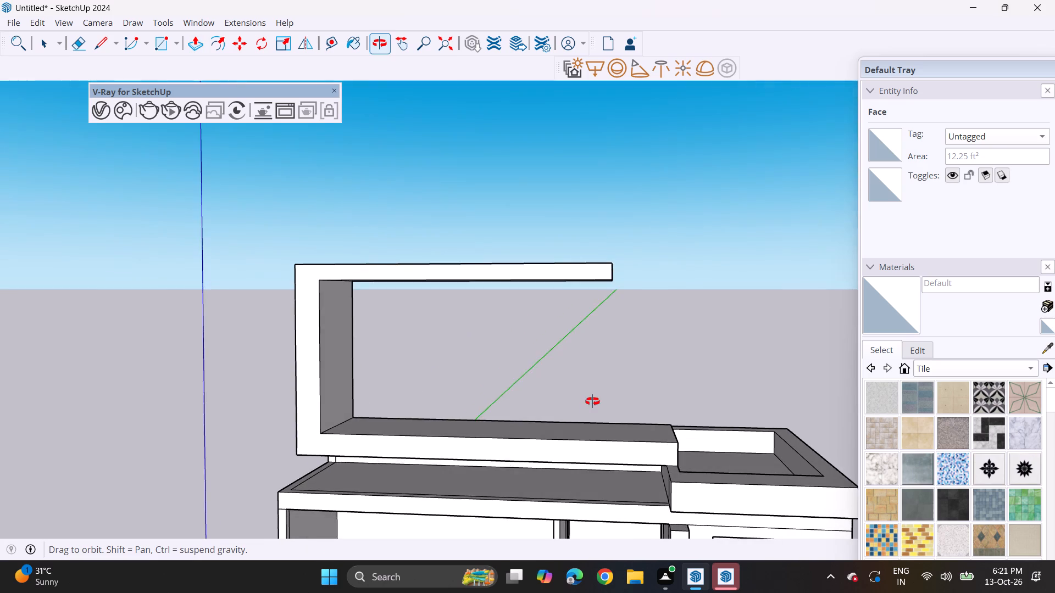
{"action": "middle_click_drag", "start_coordinate": [592, 401], "coordinate": [602, 411]}
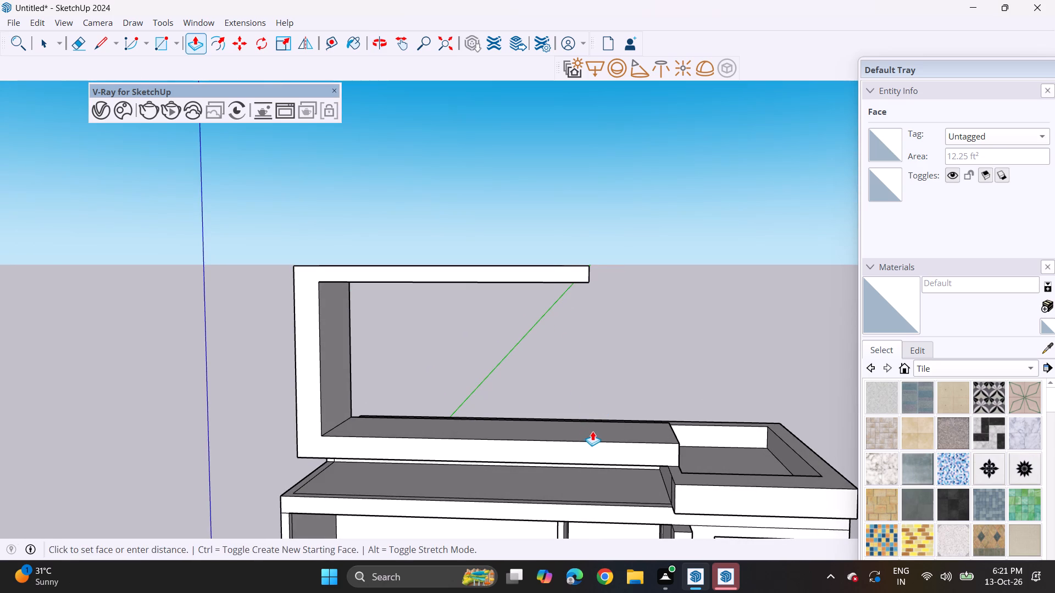
{"action": "left_click", "coordinate": [593, 431]}
Pull the roof slab's top face up freehand to thicken it.
{"action": "middle_click_drag", "start_coordinate": [417, 283], "coordinate": [437, 403]}
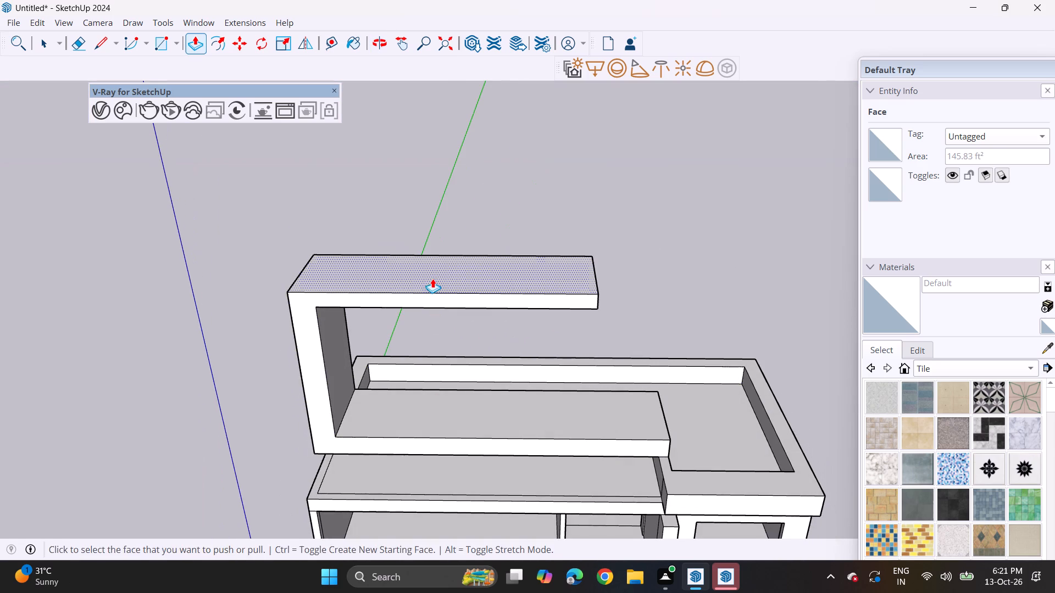
{"action": "left_click", "coordinate": [432, 278]}
{"action": "left_click", "coordinate": [431, 269]}
Pull the top face of the parapet ring up freehand, past the frame's roof slab, to form tall upper-floor walls.
{"action": "middle_click_drag", "start_coordinate": [470, 339], "coordinate": [457, 254]}
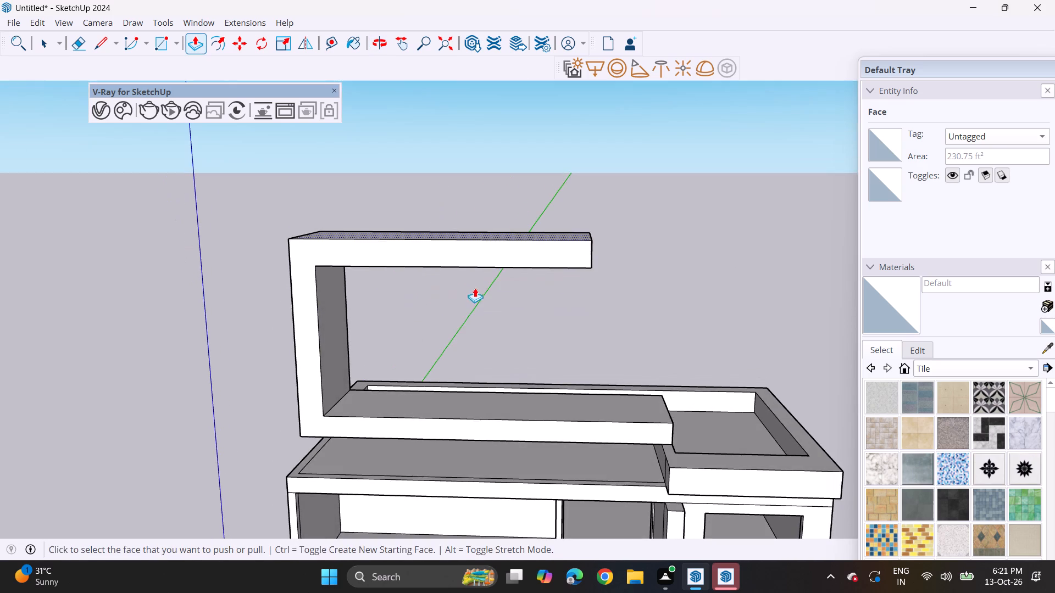
{"action": "middle_click_drag", "start_coordinate": [475, 289], "coordinate": [470, 221]}
{"action": "middle_click_drag", "start_coordinate": [512, 317], "coordinate": [449, 346], "text": "shift"}
{"action": "scroll", "coordinate": [458, 363], "scroll_direction": "down", "scroll_amount": 3}
{"action": "middle_click_drag", "start_coordinate": [490, 377], "coordinate": [401, 485]}
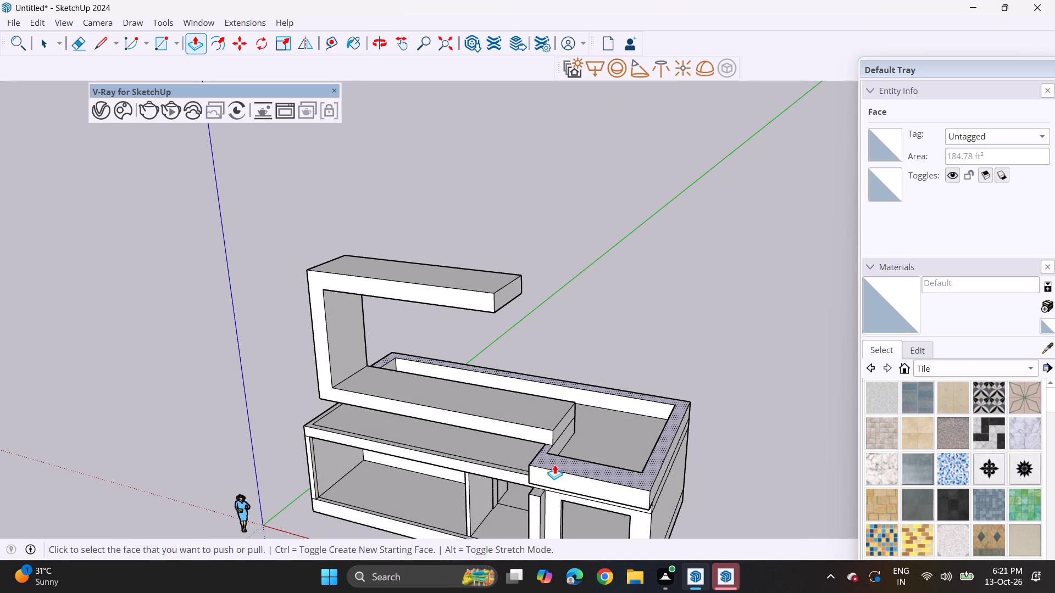
{"action": "left_click", "coordinate": [554, 465]}
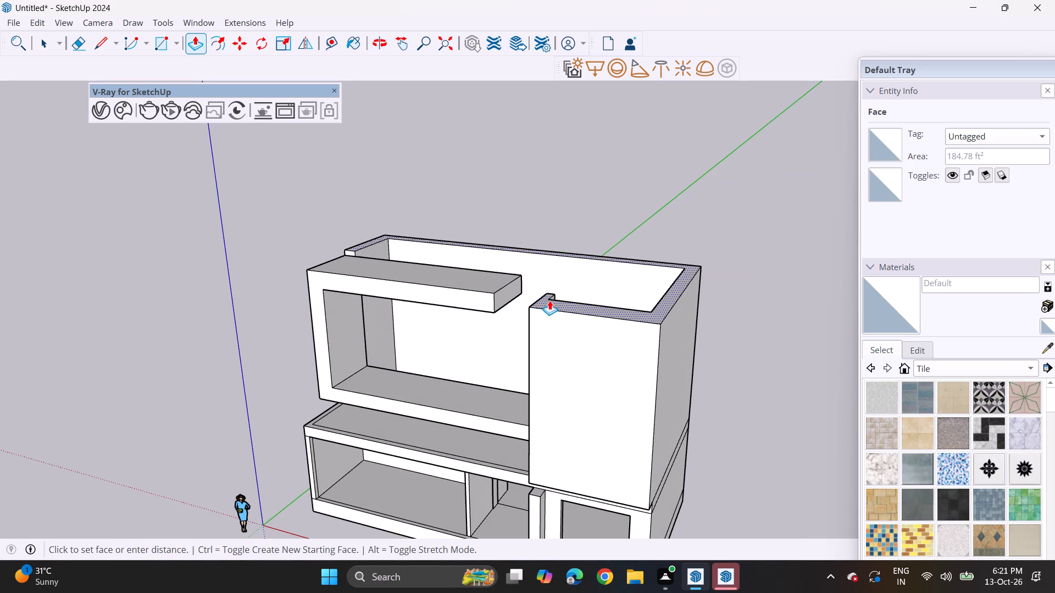
{"action": "middle_click_drag", "start_coordinate": [557, 295], "coordinate": [648, 184]}
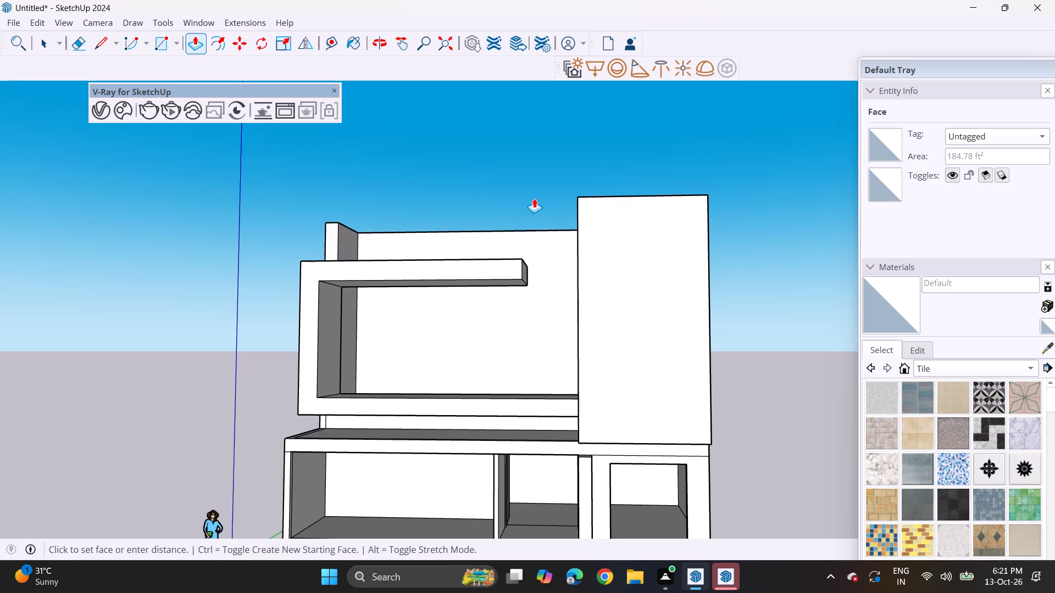
{"action": "middle_click_drag", "start_coordinate": [534, 198], "coordinate": [547, 228]}
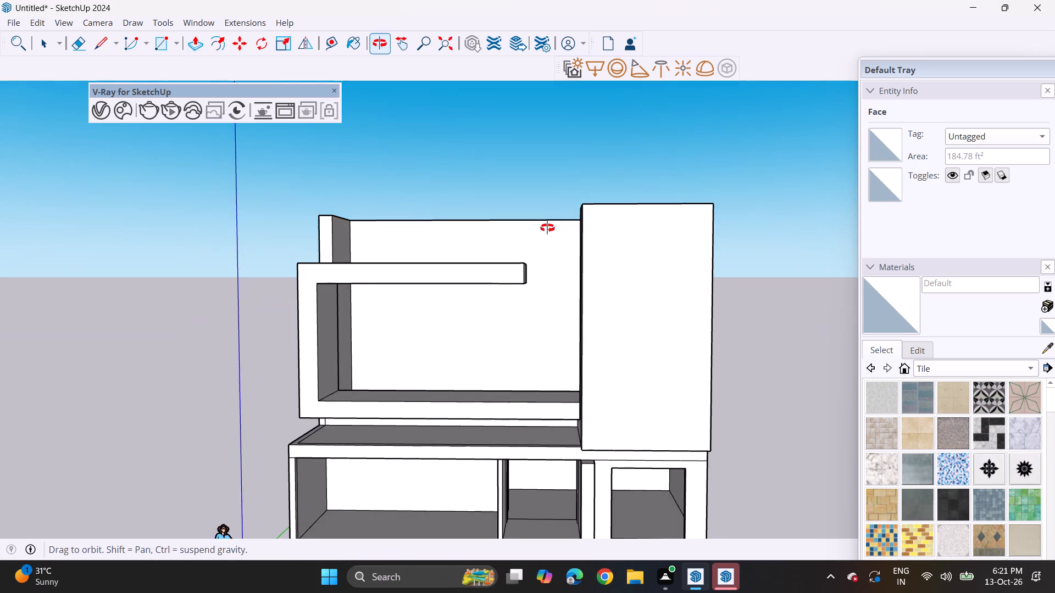
{"action": "middle_click_drag", "start_coordinate": [547, 228], "coordinate": [547, 211]}
{"action": "left_click", "coordinate": [547, 206]}
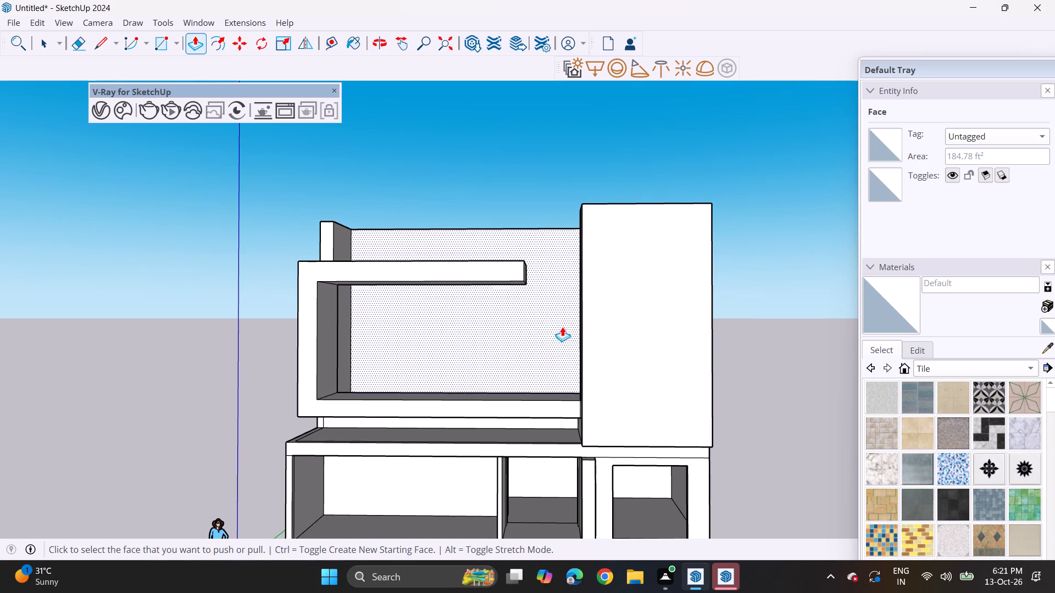
Extend the C-shaped frame's back face slightly toward the rear wall, and repeat the offset on the lower slab's end faces.
{"action": "middle_click_drag", "start_coordinate": [564, 331], "coordinate": [567, 262]}
{"action": "scroll", "coordinate": [567, 269], "scroll_direction": "down", "scroll_amount": 1}
{"action": "middle_click_drag", "start_coordinate": [564, 295], "coordinate": [599, 329]}
{"action": "middle_click_drag", "start_coordinate": [599, 330], "coordinate": [592, 317]}
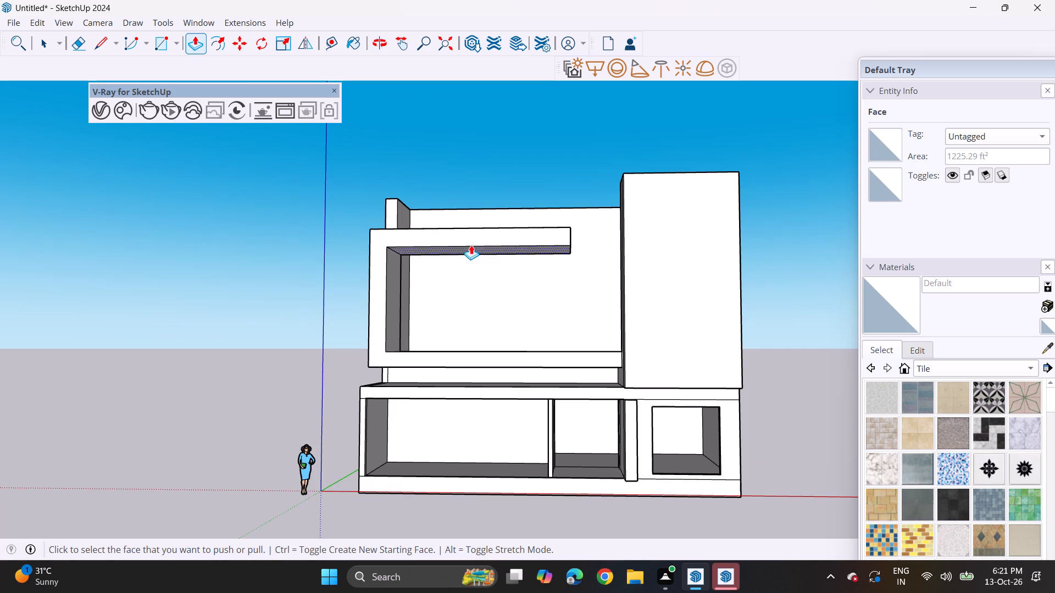
{"action": "middle_click_drag", "start_coordinate": [486, 214], "coordinate": [498, 454]}
{"action": "middle_click_drag", "start_coordinate": [495, 315], "coordinate": [475, 206]}
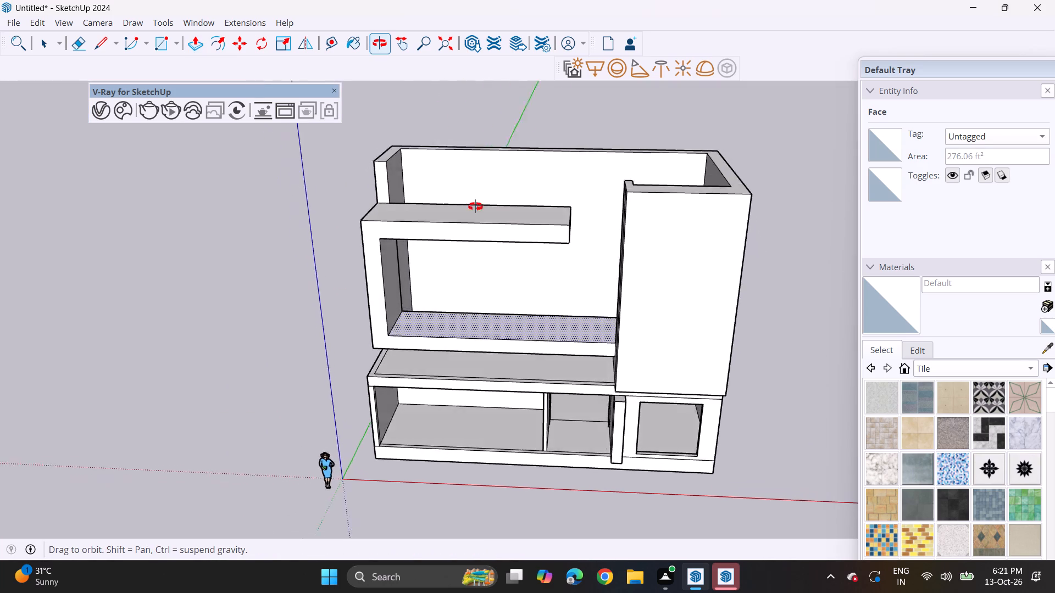
{"action": "middle_click_drag", "start_coordinate": [475, 206], "coordinate": [472, 144]}
{"action": "middle_click_drag", "start_coordinate": [472, 229], "coordinate": [530, 423]}
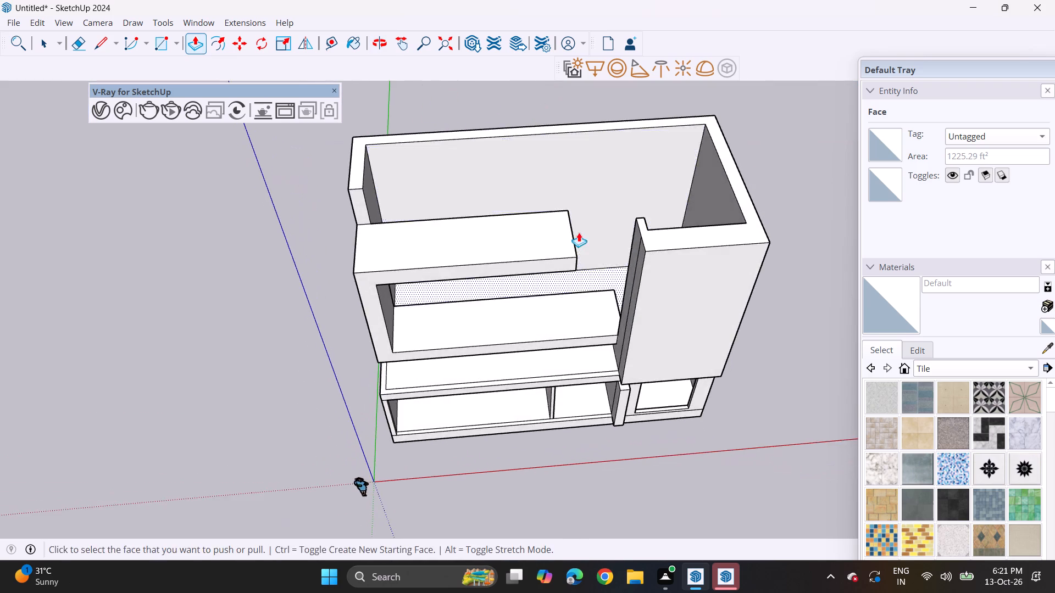
{"action": "middle_click_drag", "start_coordinate": [585, 217], "coordinate": [364, 325]}
{"action": "middle_click_drag", "start_coordinate": [563, 288], "coordinate": [426, 186]}
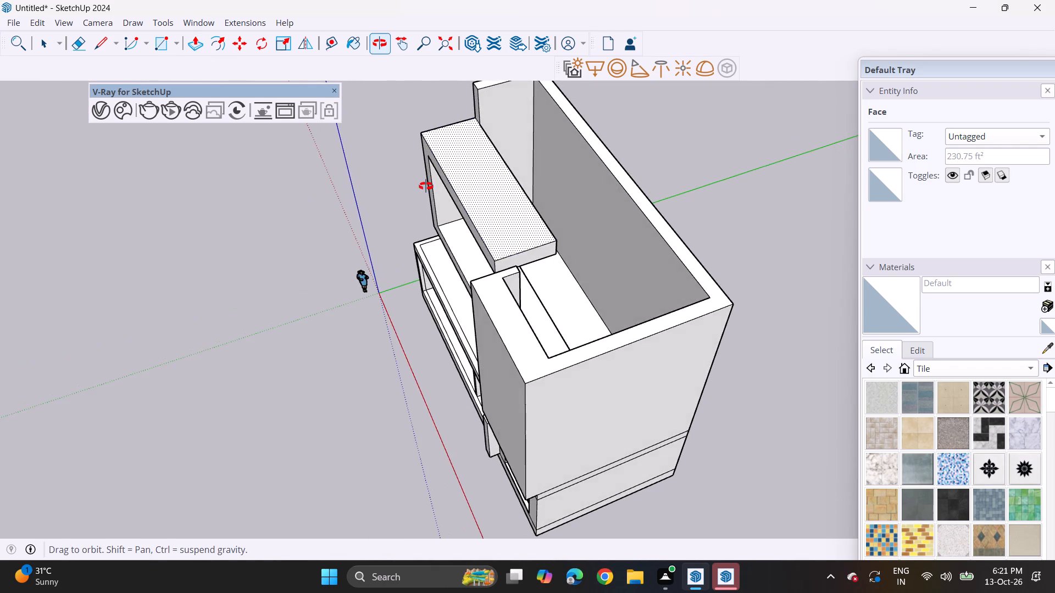
{"action": "middle_click_drag", "start_coordinate": [426, 186], "coordinate": [351, 262]}
{"action": "middle_click_drag", "start_coordinate": [591, 304], "coordinate": [465, 258]}
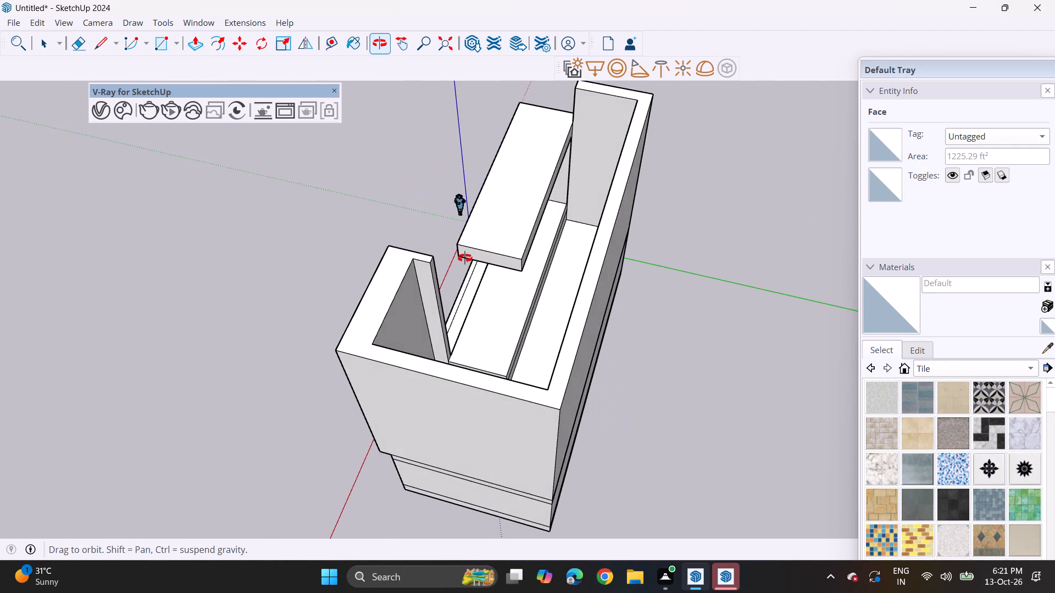
{"action": "middle_click_drag", "start_coordinate": [465, 258], "coordinate": [472, 265]}
{"action": "scroll", "coordinate": [547, 308], "scroll_direction": "up", "scroll_amount": 10}
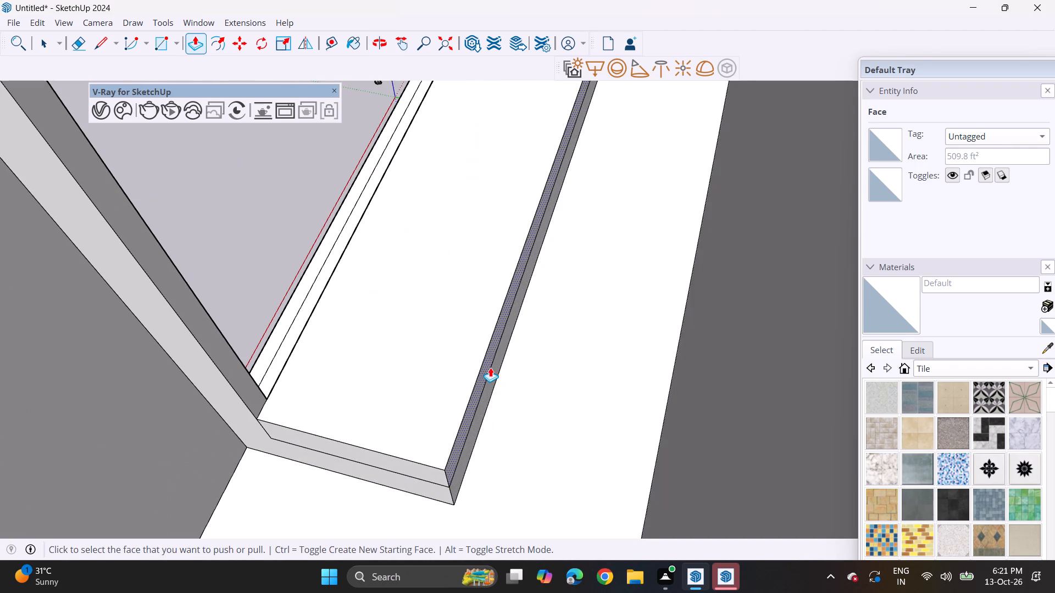
{"action": "left_click", "coordinate": [490, 367]}
{"action": "left_click", "coordinate": [512, 368]}
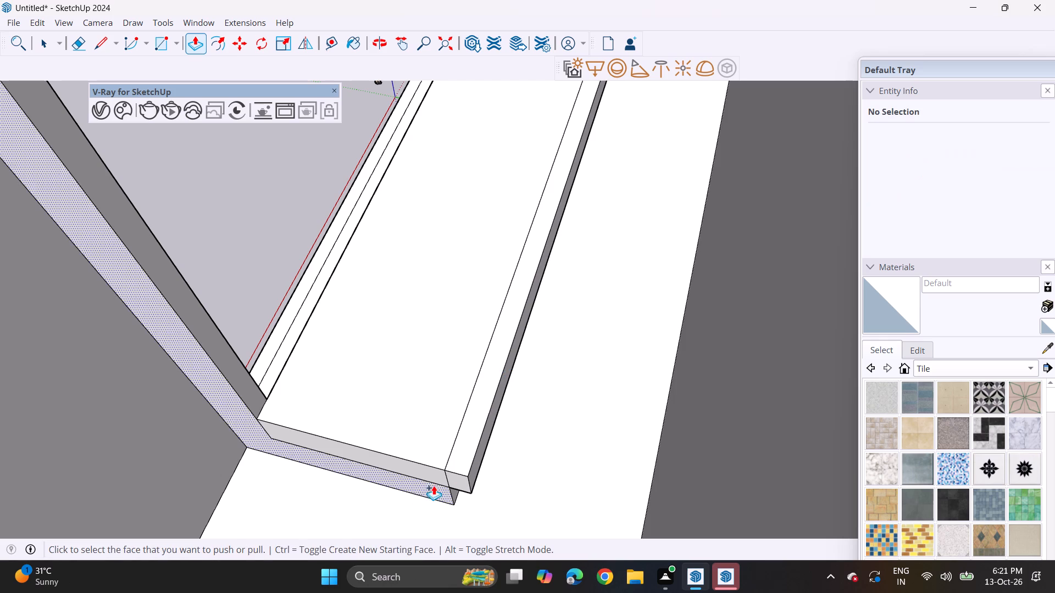
{"action": "double_click", "coordinate": [420, 477]}
{"action": "double_click", "coordinate": [456, 484]}
Pull the narrow strip along the lower slab's back edge up to the roof slab's top, forming the frame's back wall.
{"action": "middle_click_drag", "start_coordinate": [438, 469], "coordinate": [526, 443]}
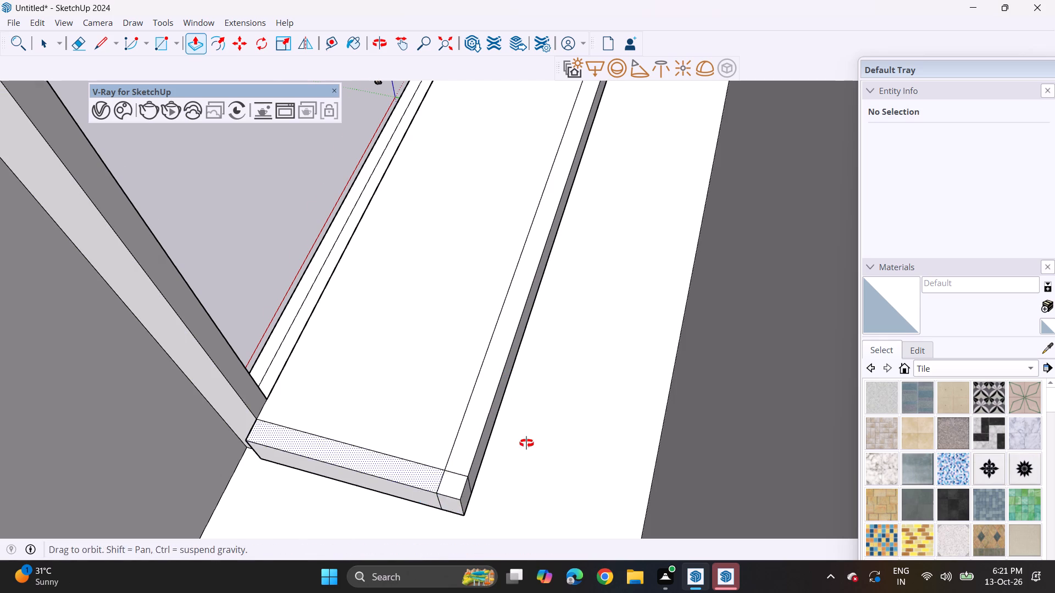
{"action": "middle_click_drag", "start_coordinate": [526, 443], "coordinate": [570, 427]}
{"action": "middle_click_drag", "start_coordinate": [513, 230], "coordinate": [575, 373]}
{"action": "scroll", "coordinate": [573, 364], "scroll_direction": "up", "scroll_amount": 1}
{"action": "middle_click_drag", "start_coordinate": [485, 165], "coordinate": [637, 234], "text": "shift"}
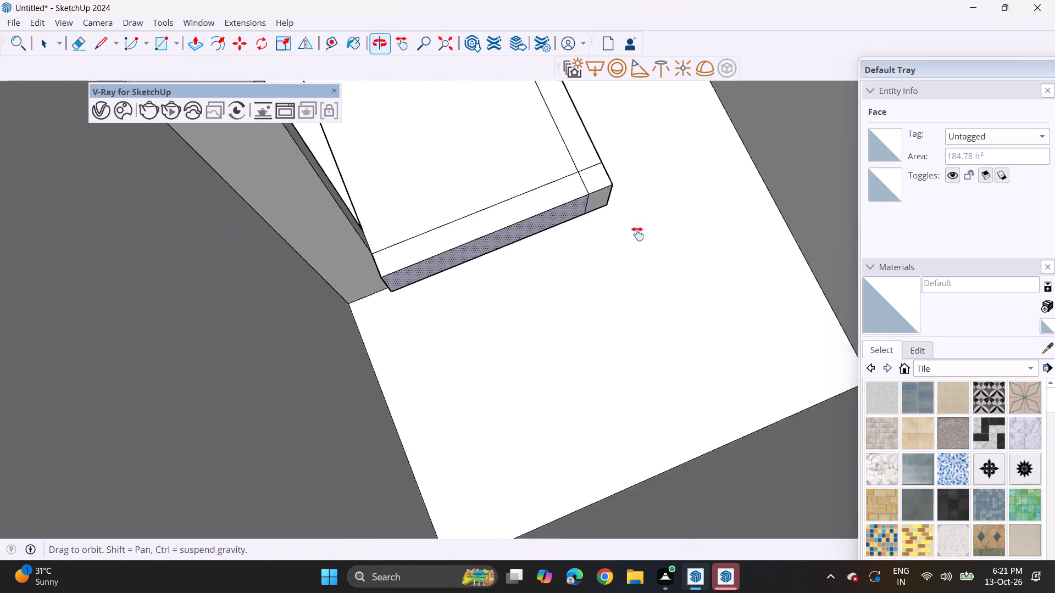
{"action": "middle_click_drag", "start_coordinate": [637, 234], "coordinate": [687, 251], "text": "shift"}
{"action": "middle_click_drag", "start_coordinate": [601, 237], "coordinate": [643, 197]}
{"action": "middle_click_drag", "start_coordinate": [454, 299], "coordinate": [609, 190]}
{"action": "scroll", "coordinate": [455, 296], "scroll_direction": "down", "scroll_amount": 8}
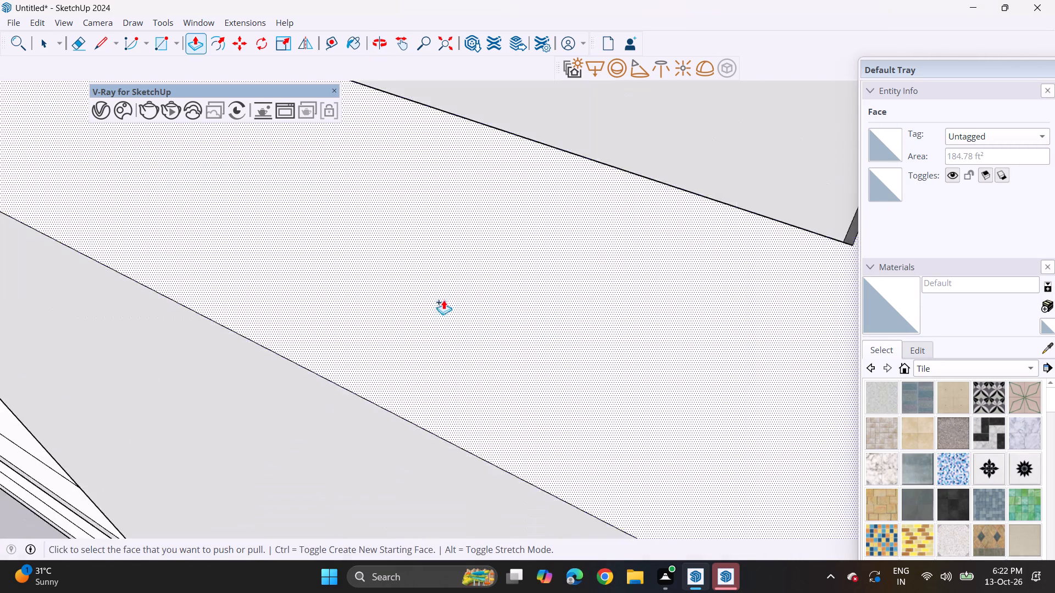
{"action": "scroll", "coordinate": [443, 300], "scroll_direction": "down", "scroll_amount": 20}
{"action": "scroll", "coordinate": [443, 300], "scroll_direction": "down", "scroll_amount": 3}
{"action": "middle_click_drag", "start_coordinate": [181, 365], "coordinate": [262, 259]}
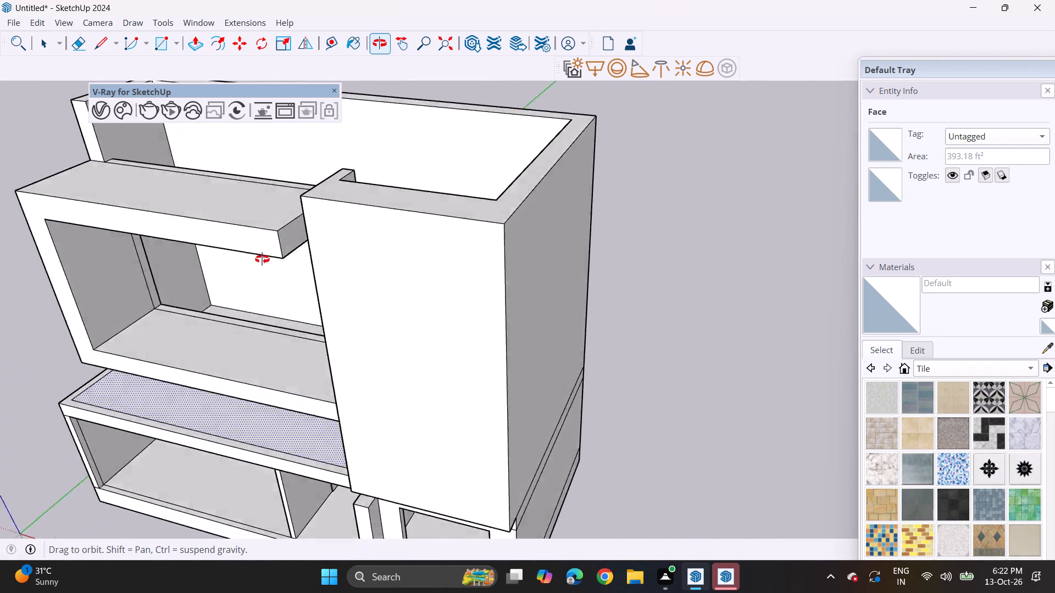
{"action": "middle_click_drag", "start_coordinate": [262, 259], "coordinate": [318, 278]}
{"action": "scroll", "coordinate": [314, 169], "scroll_direction": "up", "scroll_amount": 1}
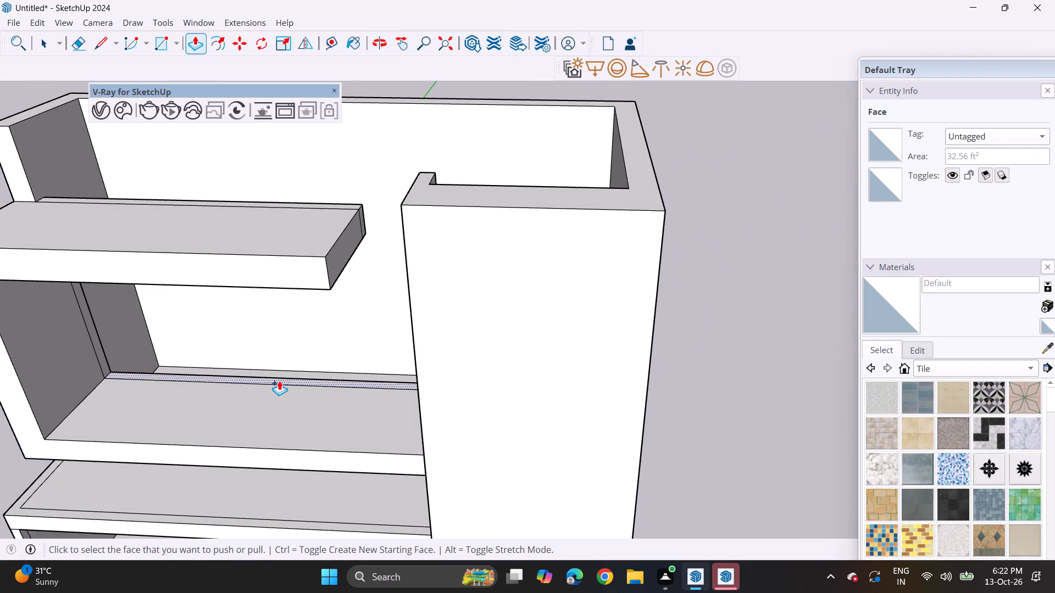
{"action": "left_click", "coordinate": [279, 381]}
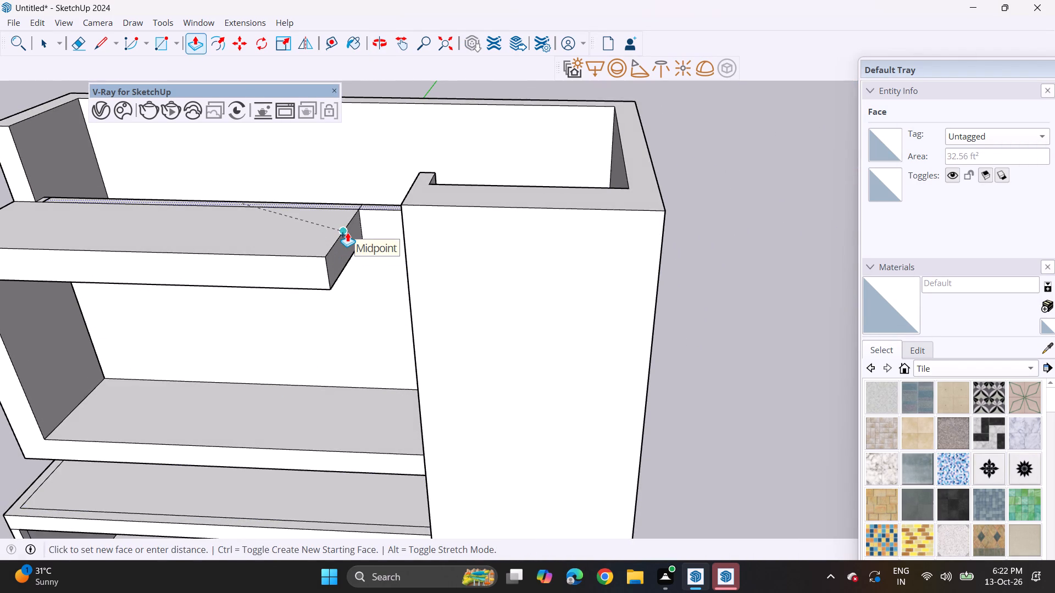
{"action": "left_click", "coordinate": [347, 232]}
Push the roof slab's free end face in freehand to shorten the slab slightly.
{"action": "middle_click_drag", "start_coordinate": [353, 323], "coordinate": [431, 202]}
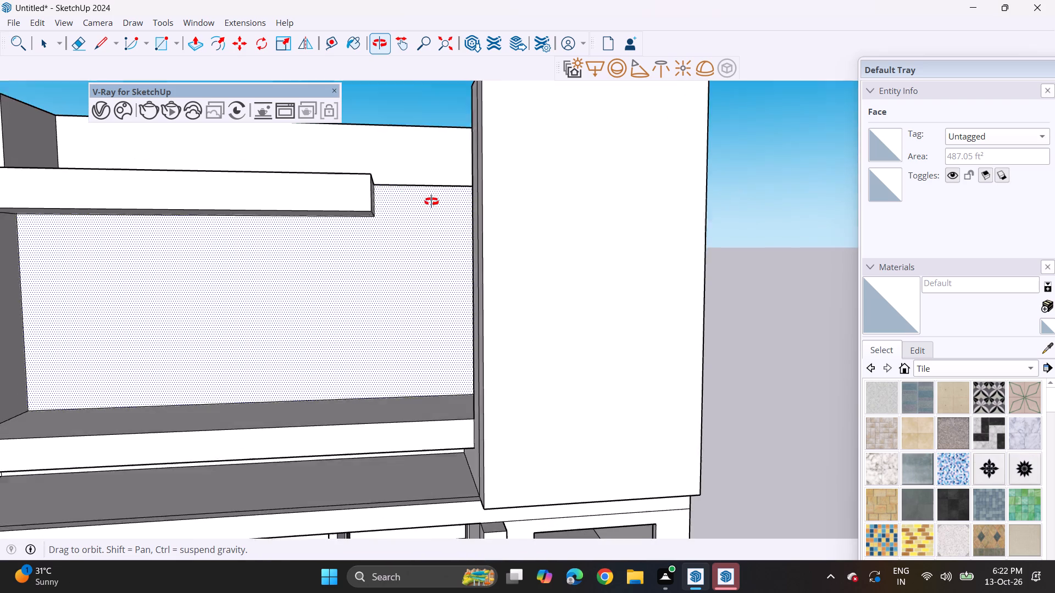
{"action": "middle_click_drag", "start_coordinate": [431, 202], "coordinate": [425, 203]}
{"action": "scroll", "coordinate": [421, 204], "scroll_direction": "up", "scroll_amount": 1}
{"action": "middle_click_drag", "start_coordinate": [419, 206], "coordinate": [373, 242]}
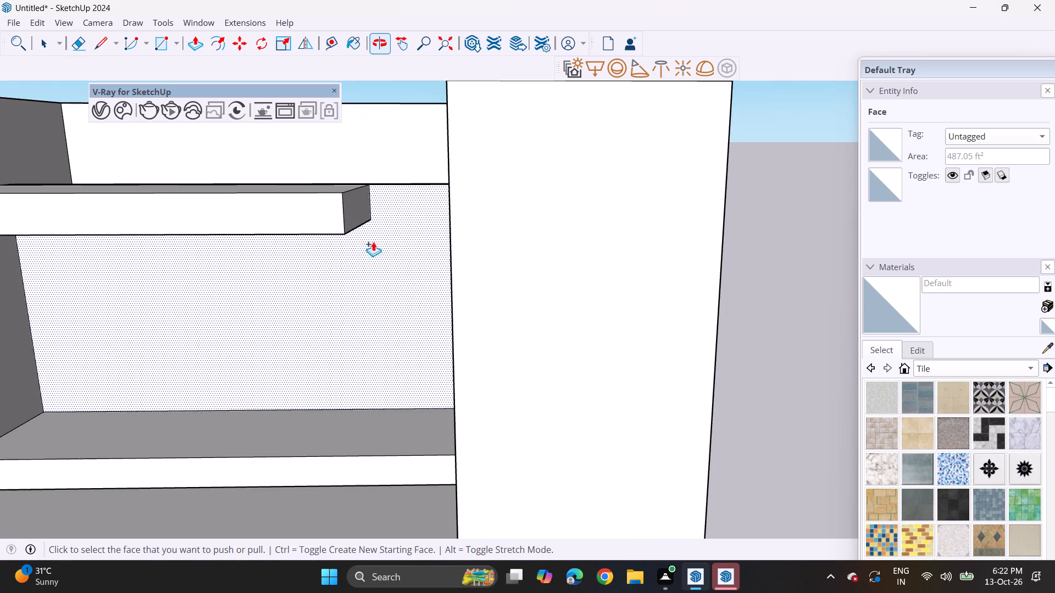
{"action": "left_click", "coordinate": [365, 217]}
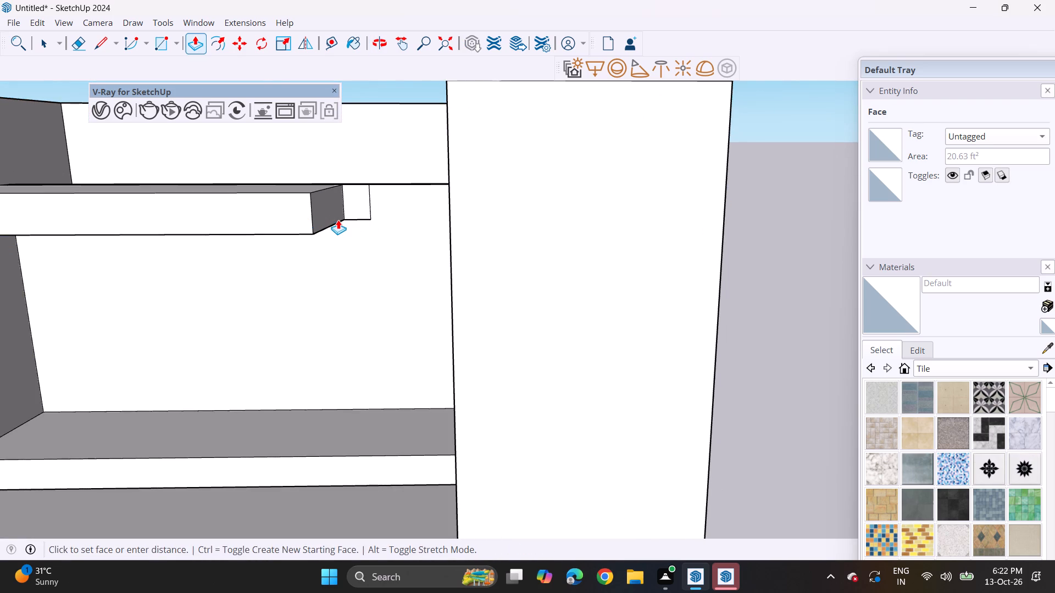
{"action": "left_click", "coordinate": [338, 220]}
Erase the leftover edges on the back wall beside the roof slab's shortened end.
{"action": "left_click", "coordinate": [85, 47]}
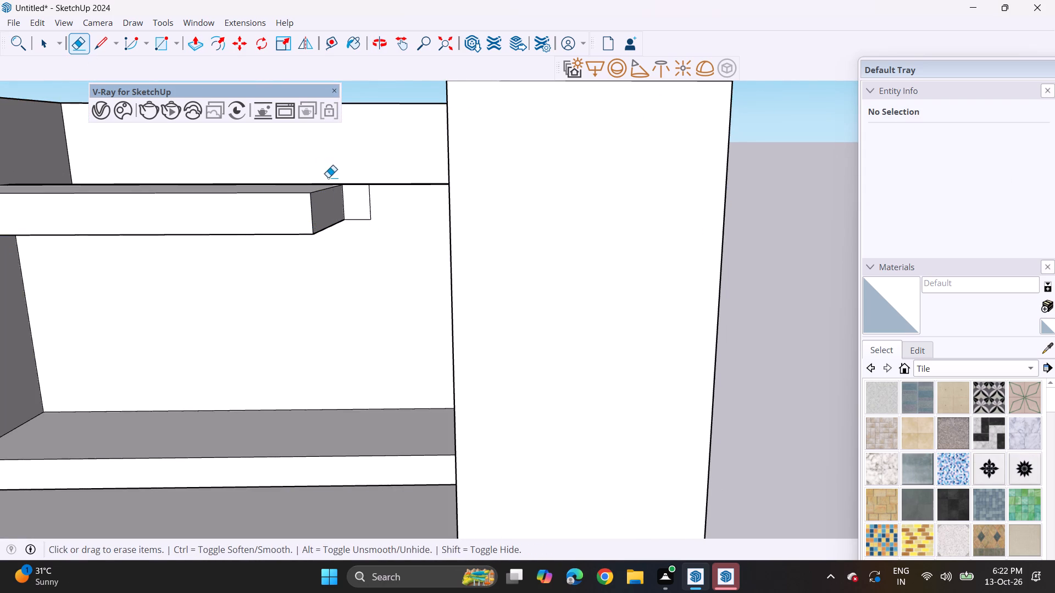
{"action": "left_click_drag", "start_coordinate": [361, 212], "coordinate": [365, 226]}
{"action": "left_click_drag", "start_coordinate": [371, 210], "coordinate": [365, 223]}
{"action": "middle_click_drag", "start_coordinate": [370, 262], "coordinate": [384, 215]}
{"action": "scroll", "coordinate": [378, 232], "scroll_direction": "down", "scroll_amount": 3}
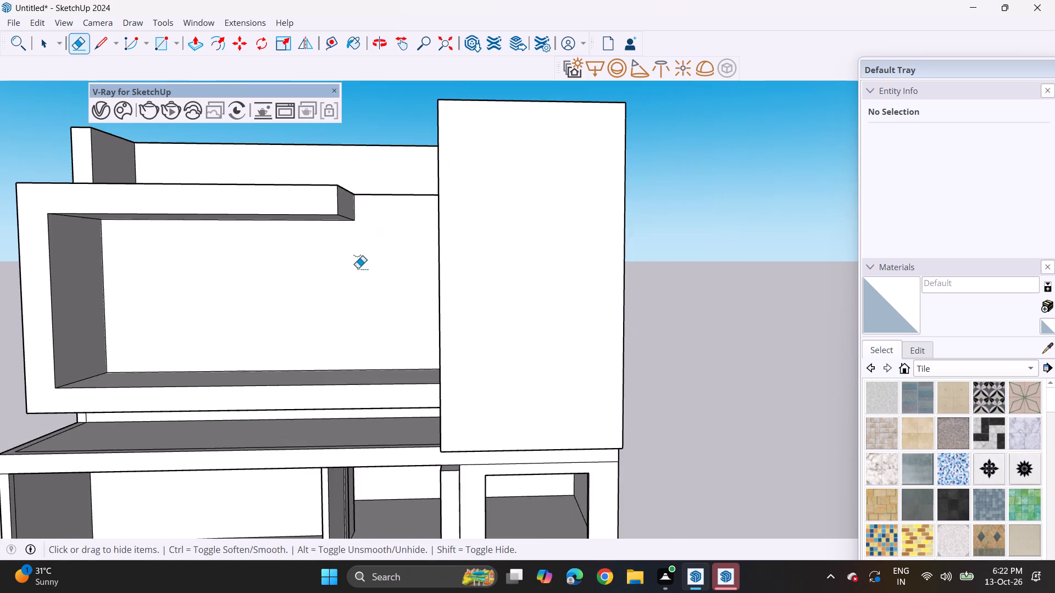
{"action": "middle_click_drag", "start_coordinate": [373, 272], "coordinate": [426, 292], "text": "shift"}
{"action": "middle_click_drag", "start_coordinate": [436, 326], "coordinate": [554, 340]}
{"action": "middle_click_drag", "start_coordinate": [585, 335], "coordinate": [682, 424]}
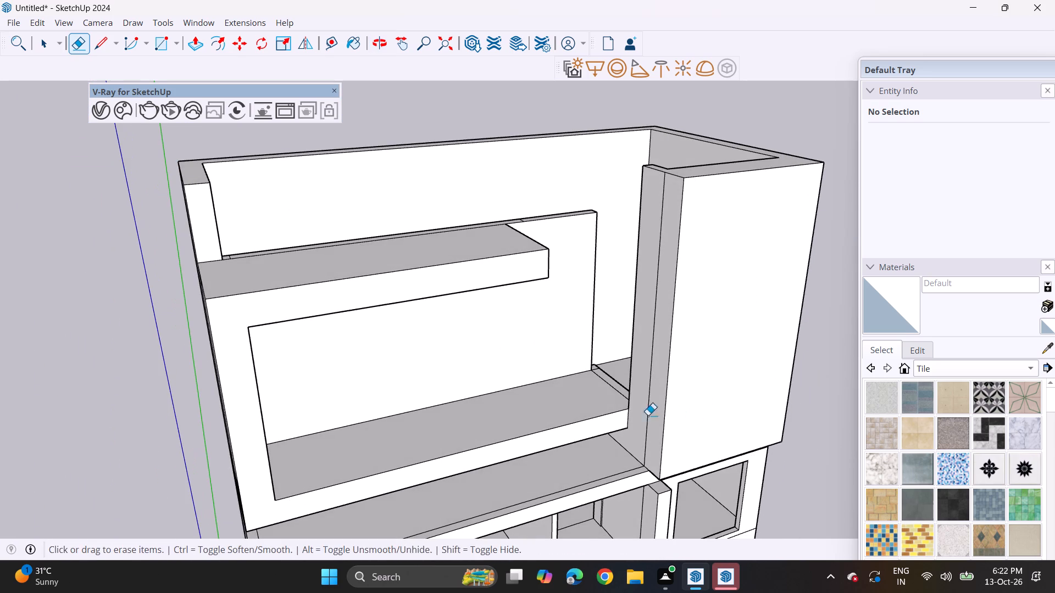
Pull the remaining strip beside the C-frame's back wall up to the wall's top, closing the gap toward the tall block.
{"action": "left_click_drag", "start_coordinate": [198, 42], "coordinate": [205, 46]}
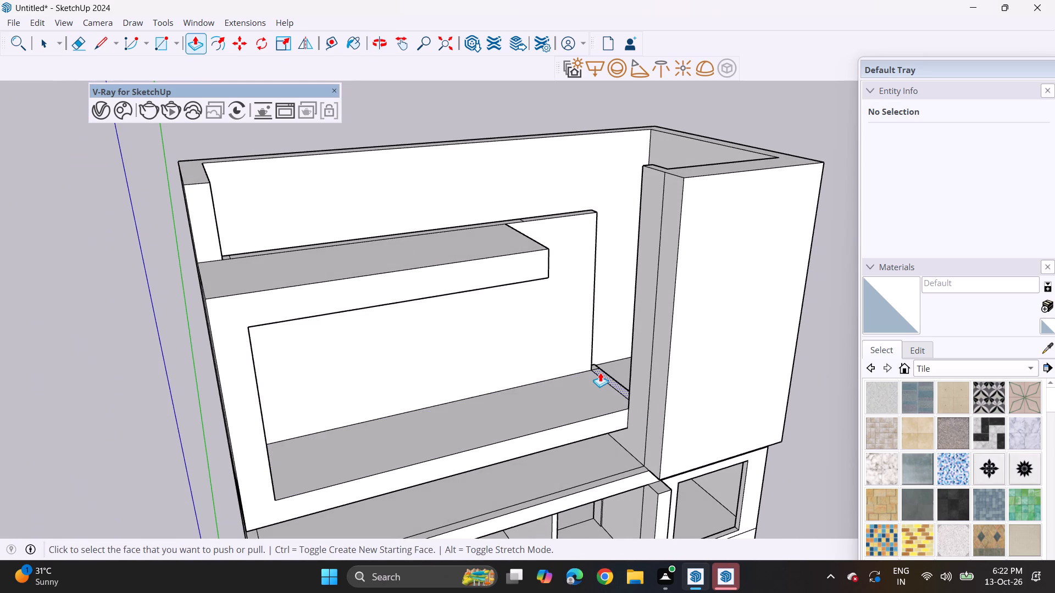
{"action": "left_click", "coordinate": [600, 372]}
{"action": "left_click", "coordinate": [595, 208]}
Push the roof slab's free end face in freehand to shorten the slab slightly more.
{"action": "middle_click_drag", "start_coordinate": [585, 307], "coordinate": [487, 226]}
{"action": "scroll", "coordinate": [540, 249], "scroll_direction": "up", "scroll_amount": 1}
{"action": "middle_click_drag", "start_coordinate": [508, 254], "coordinate": [453, 256]}
{"action": "left_click", "coordinate": [503, 234]}
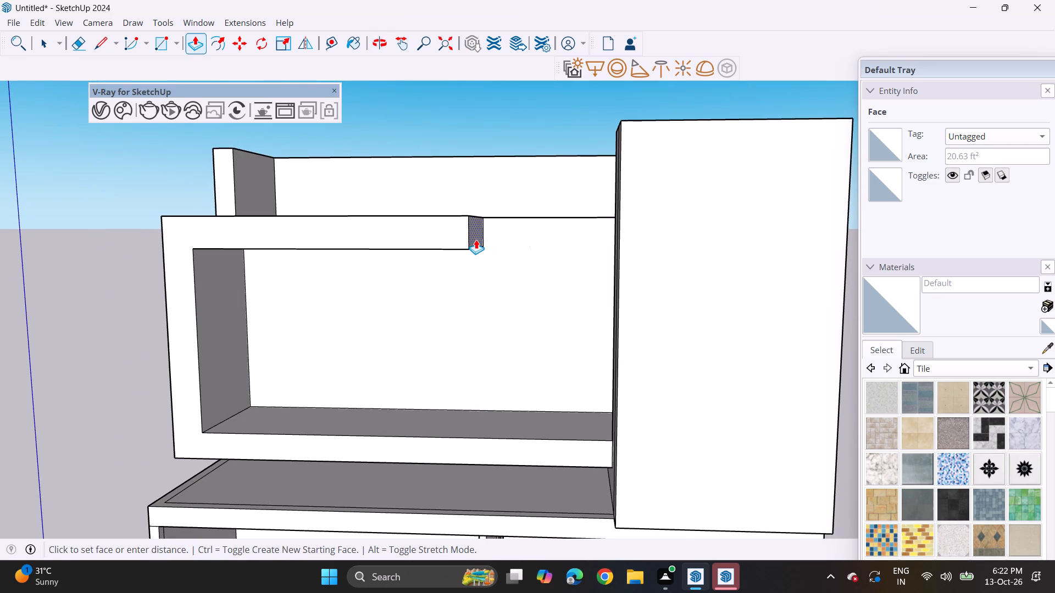
{"action": "left_click", "coordinate": [502, 254]}
{"action": "middle_click_drag", "start_coordinate": [510, 304], "coordinate": [531, 265]}
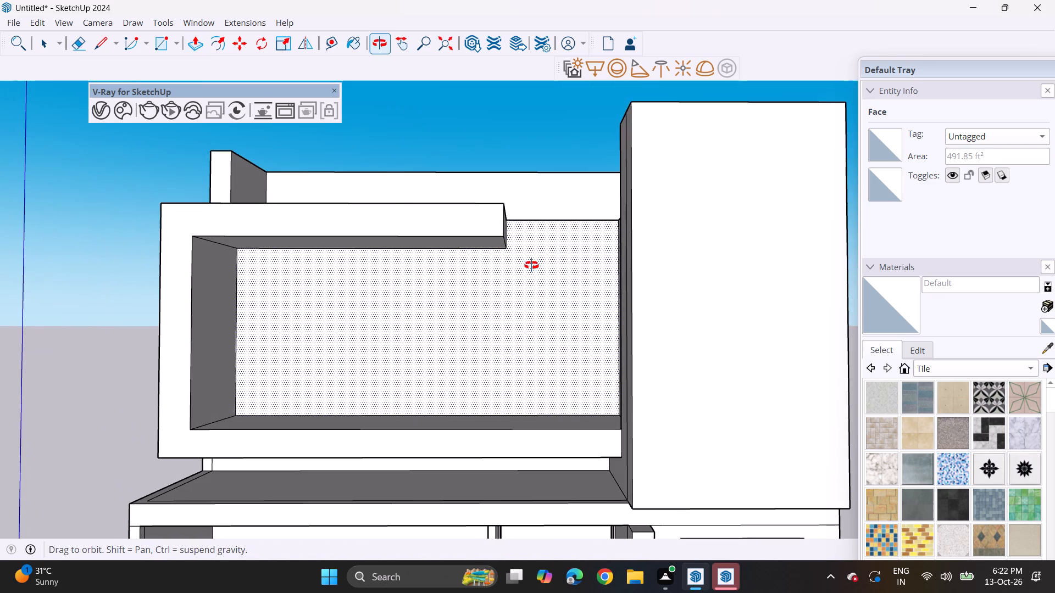
{"action": "middle_click_drag", "start_coordinate": [531, 265], "coordinate": [531, 278]}
{"action": "middle_click_drag", "start_coordinate": [504, 251], "coordinate": [484, 275]}
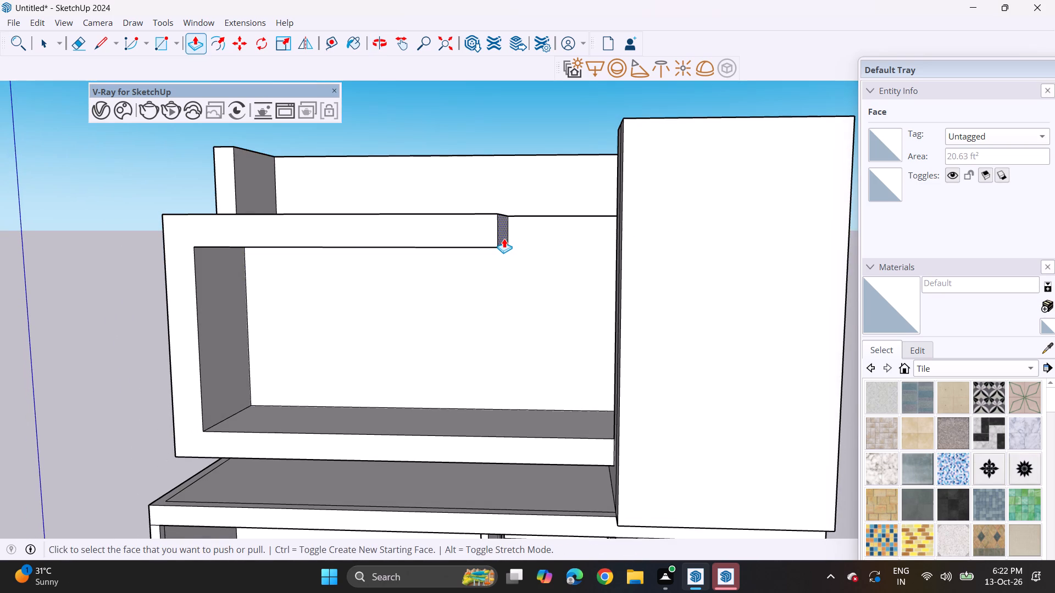
{"action": "left_click", "coordinate": [504, 238]}
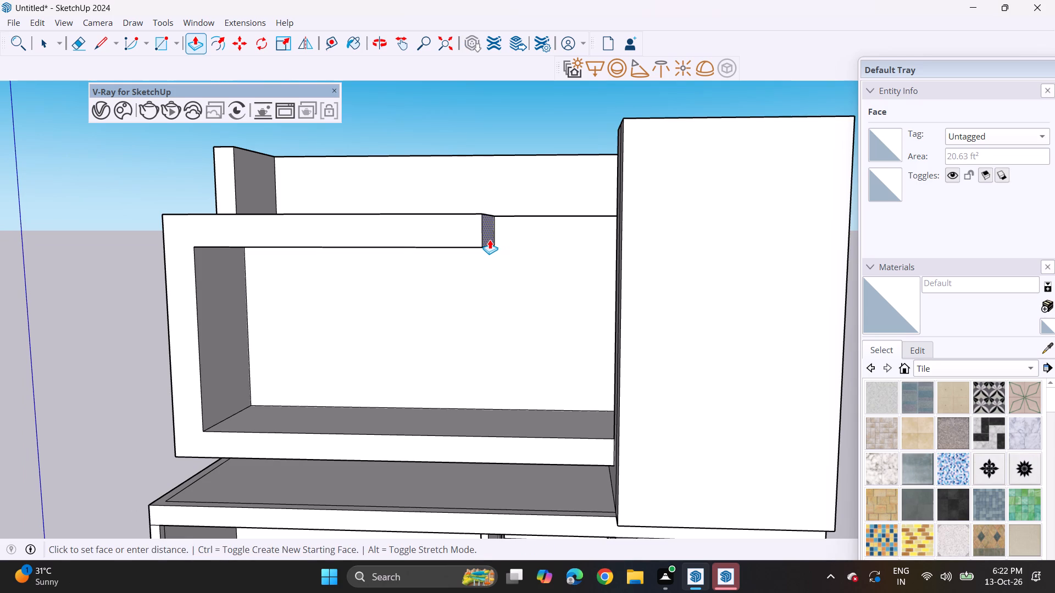
{"action": "left_click", "coordinate": [490, 239]}
Draw a large rectangle on the C-frame's back wall, rising from the lower slab to just below the roof slab.
{"action": "middle_click_drag", "start_coordinate": [489, 284], "coordinate": [504, 259]}
{"action": "scroll", "coordinate": [504, 259], "scroll_direction": "up", "scroll_amount": 1}
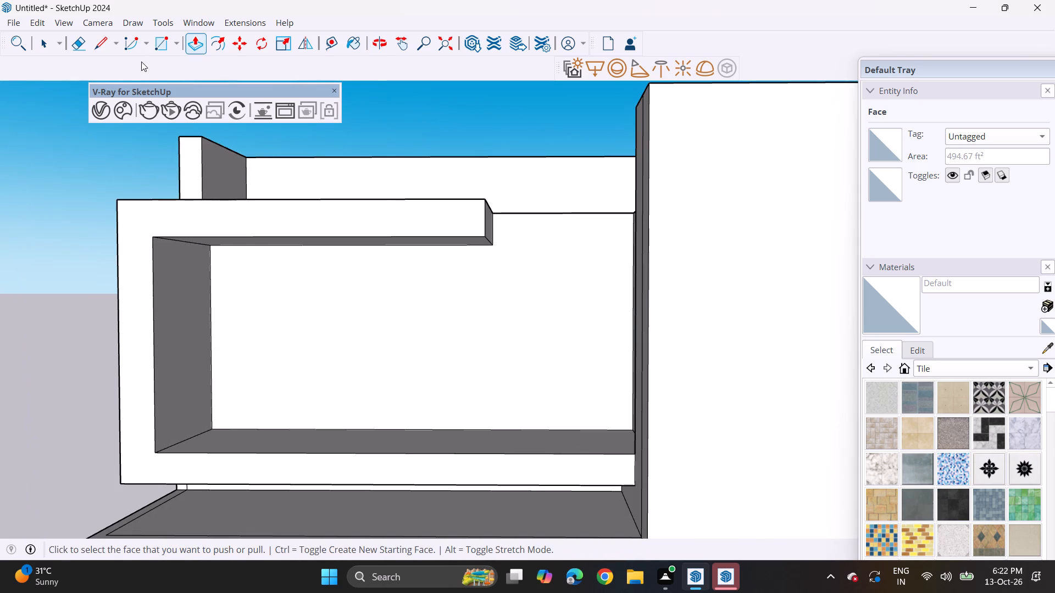
{"action": "left_click", "coordinate": [166, 48]}
{"action": "middle_click_drag", "start_coordinate": [259, 242], "coordinate": [276, 248]}
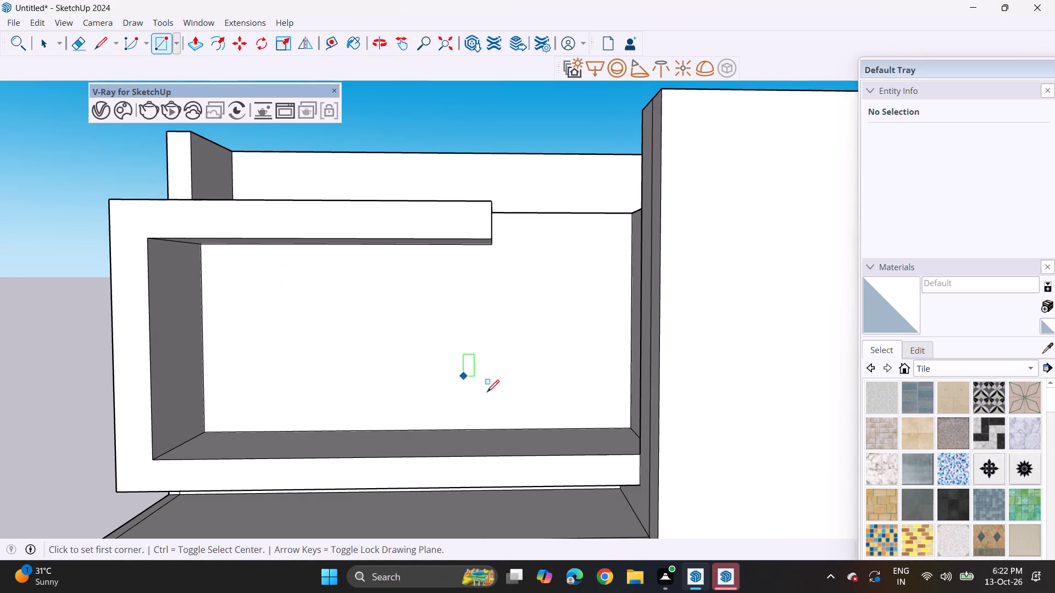
{"action": "left_click", "coordinate": [524, 430]}
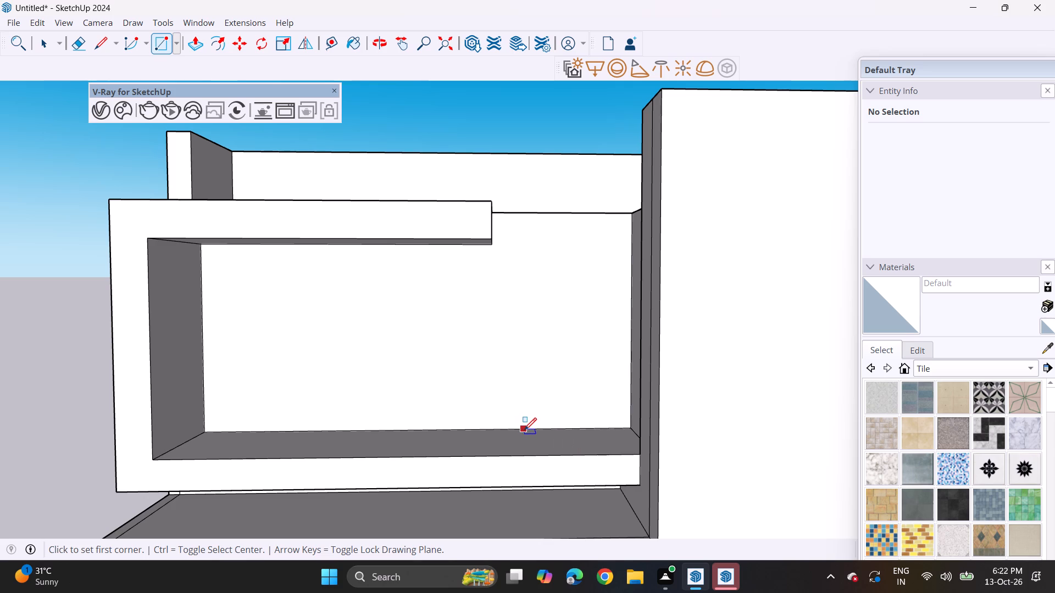
{"action": "left_click", "coordinate": [274, 261]}
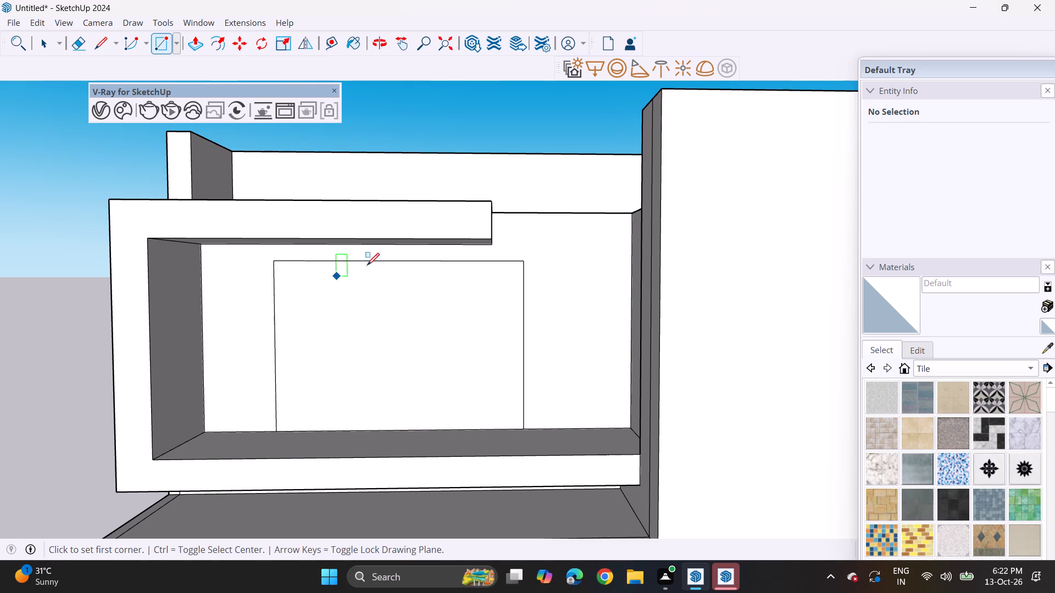
Push the rectangle into the back wall by about 5 3/8" to form a recessed opening.
{"action": "middle_click_drag", "start_coordinate": [330, 371], "coordinate": [301, 430]}
{"action": "left_click", "coordinate": [197, 44]}
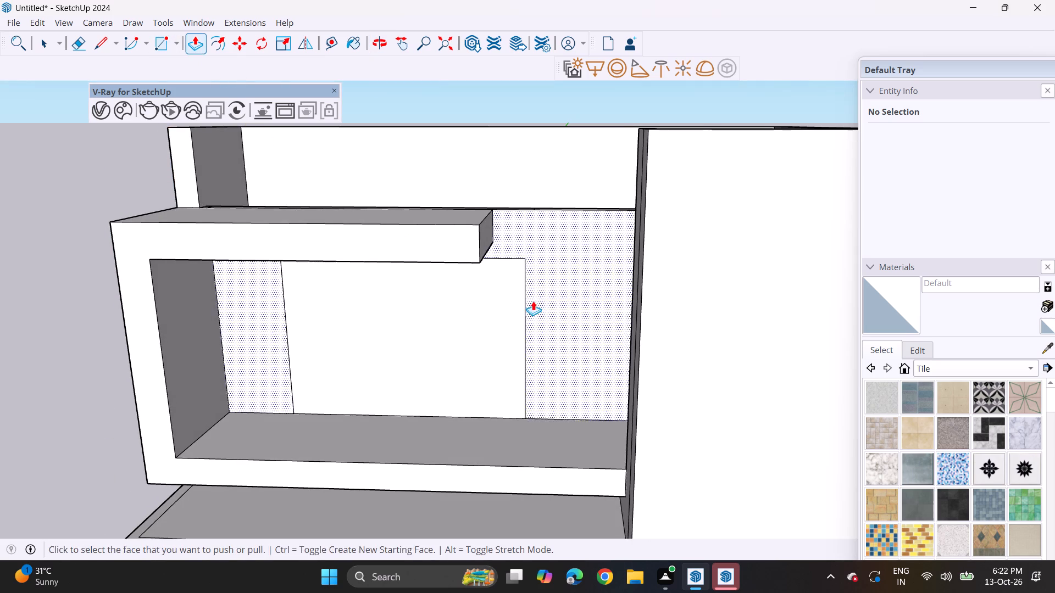
{"action": "middle_click_drag", "start_coordinate": [492, 412], "coordinate": [472, 452]}
{"action": "left_click_drag", "start_coordinate": [500, 324], "coordinate": [505, 316]}
{"action": "middle_click_drag", "start_coordinate": [531, 192], "coordinate": [501, 369]}
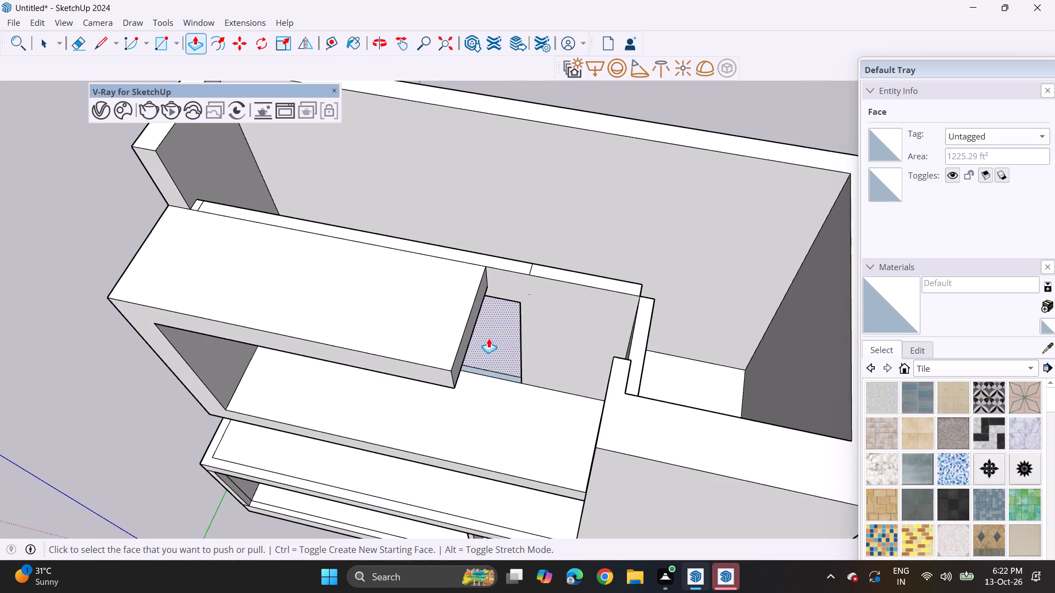
{"action": "left_click", "coordinate": [488, 338]}
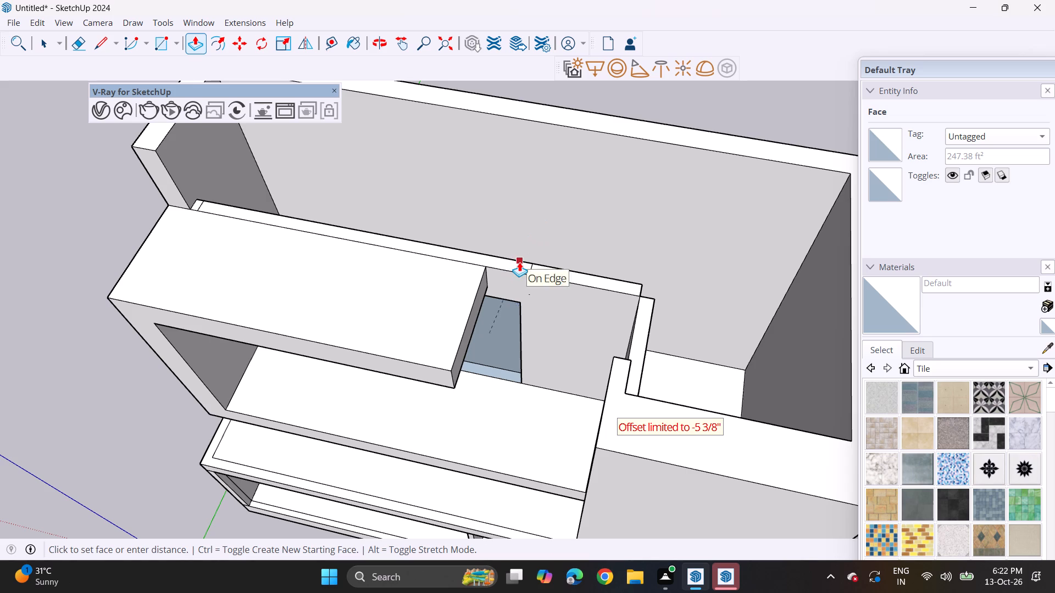
{"action": "left_click", "coordinate": [519, 262]}
Examine the recessed opening up close and the villa's overall front elevation.
{"action": "middle_click_drag", "start_coordinate": [515, 343], "coordinate": [552, 196]}
{"action": "scroll", "coordinate": [483, 351], "scroll_direction": "up", "scroll_amount": 2}
{"action": "middle_click_drag", "start_coordinate": [495, 373], "coordinate": [519, 333]}
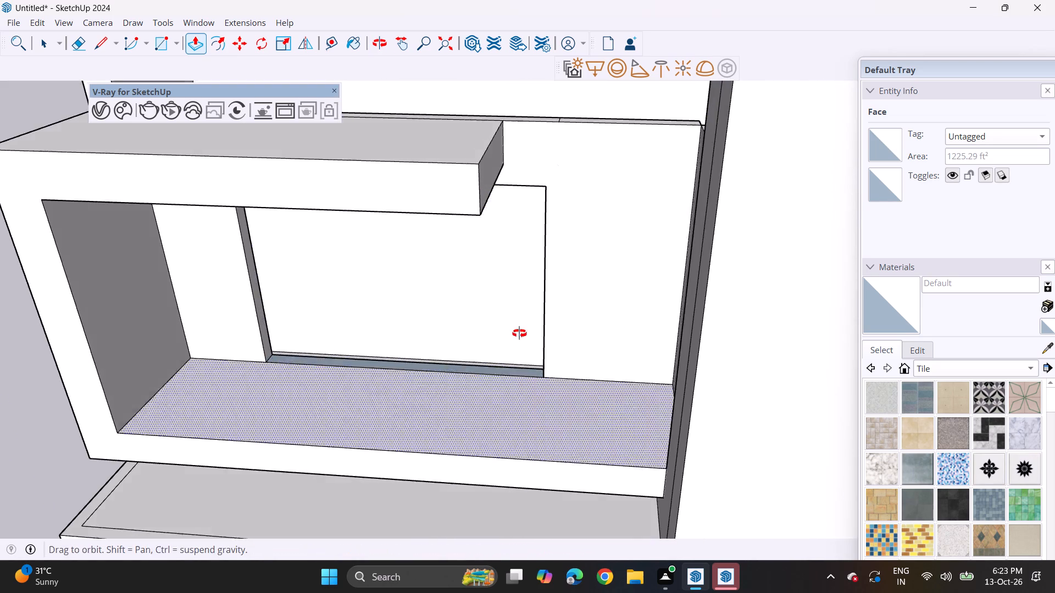
{"action": "middle_click_drag", "start_coordinate": [519, 333], "coordinate": [539, 290]}
{"action": "scroll", "coordinate": [539, 286], "scroll_direction": "up", "scroll_amount": 1}
{"action": "scroll", "coordinate": [539, 277], "scroll_direction": "down", "scroll_amount": 4}
{"action": "middle_click_drag", "start_coordinate": [532, 307], "coordinate": [512, 261], "text": "shift"}
{"action": "scroll", "coordinate": [511, 260], "scroll_direction": "down", "scroll_amount": 4}
{"action": "middle_click_drag", "start_coordinate": [512, 288], "coordinate": [512, 374], "text": "shift"}
{"action": "middle_click_drag", "start_coordinate": [509, 360], "coordinate": [508, 295]}
{"action": "middle_click_drag", "start_coordinate": [512, 311], "coordinate": [512, 271]}
{"action": "scroll", "coordinate": [512, 291], "scroll_direction": "up", "scroll_amount": 1}
{"action": "middle_click_drag", "start_coordinate": [519, 316], "coordinate": [526, 367]}
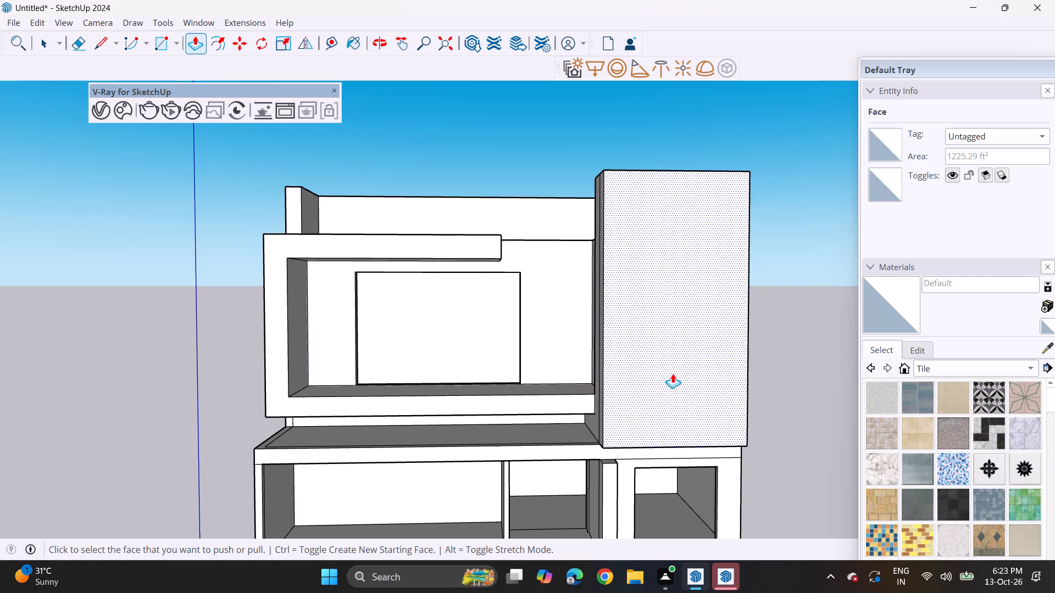
Draw a horizontal line across the tall block's front face, level with the top edge of the C-frame's lower slab.
{"action": "middle_click_drag", "start_coordinate": [673, 373], "coordinate": [628, 374]}
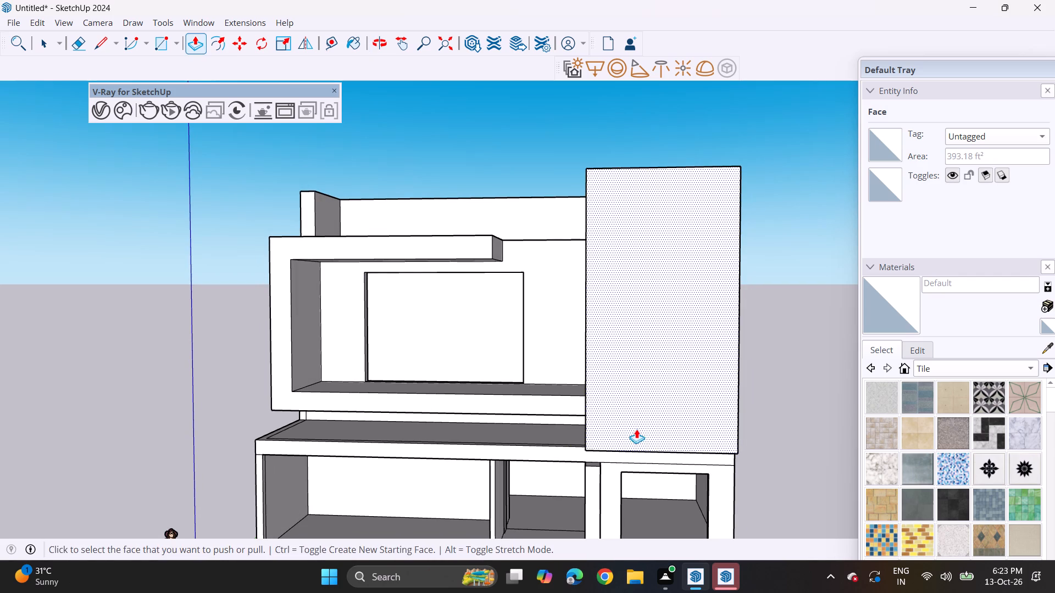
{"action": "middle_click_drag", "start_coordinate": [641, 430], "coordinate": [630, 301]}
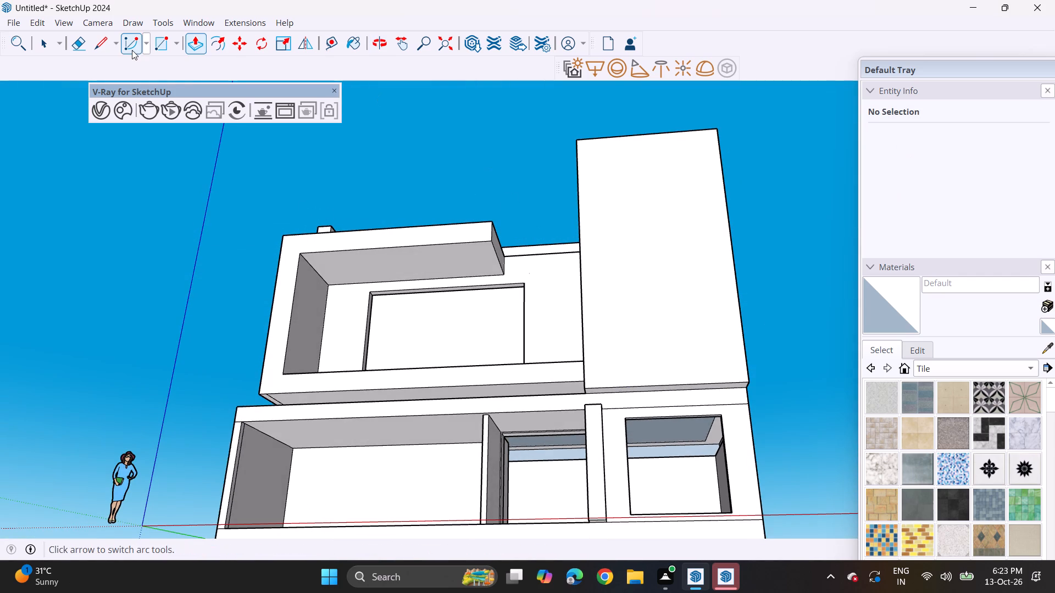
{"action": "left_click", "coordinate": [106, 50]}
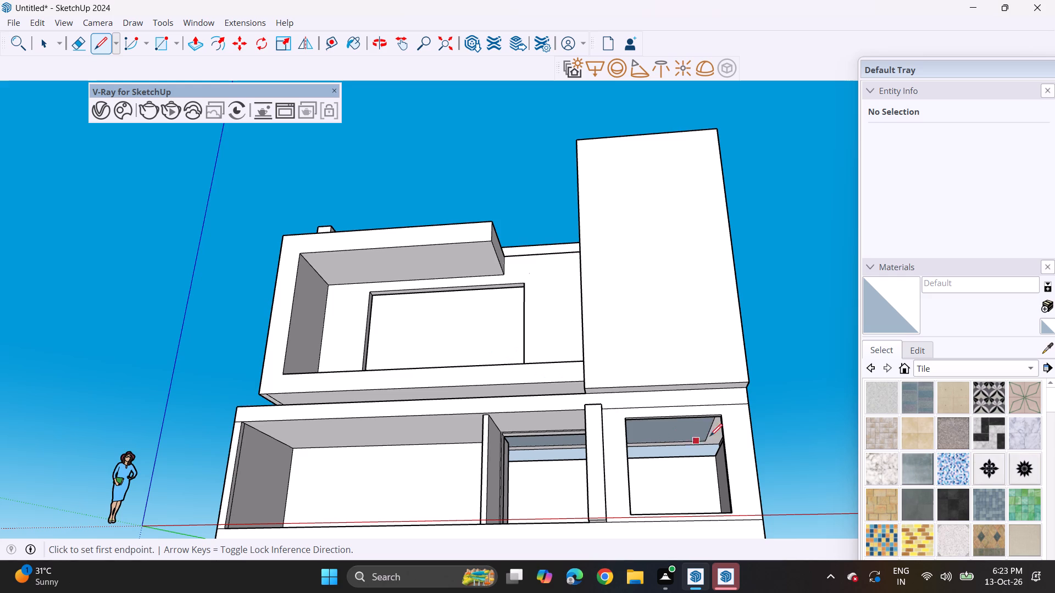
{"action": "middle_click_drag", "start_coordinate": [586, 365], "coordinate": [608, 486]}
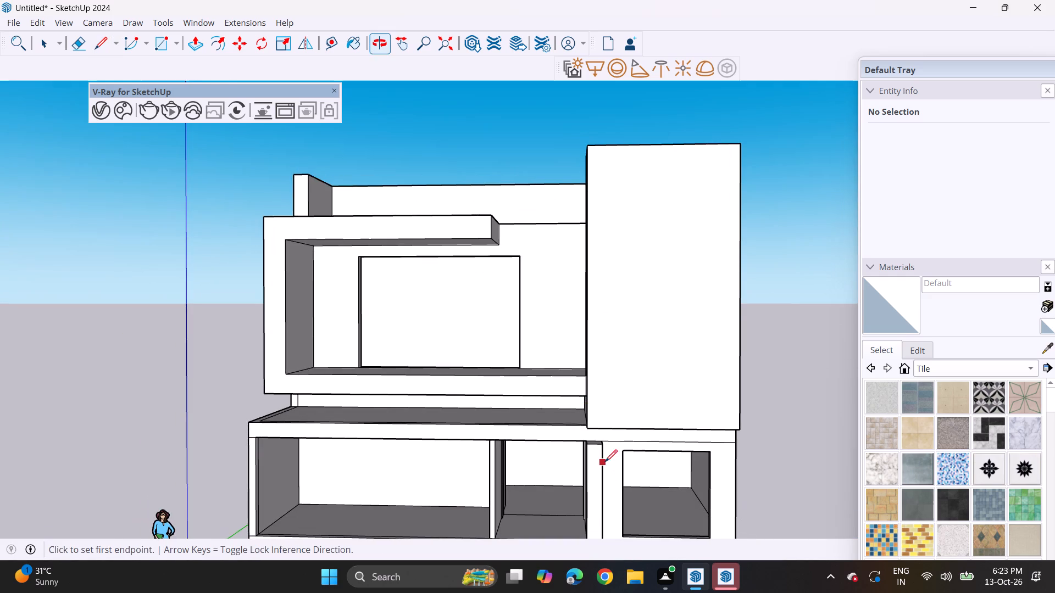
{"action": "middle_click_drag", "start_coordinate": [600, 450], "coordinate": [587, 435]}
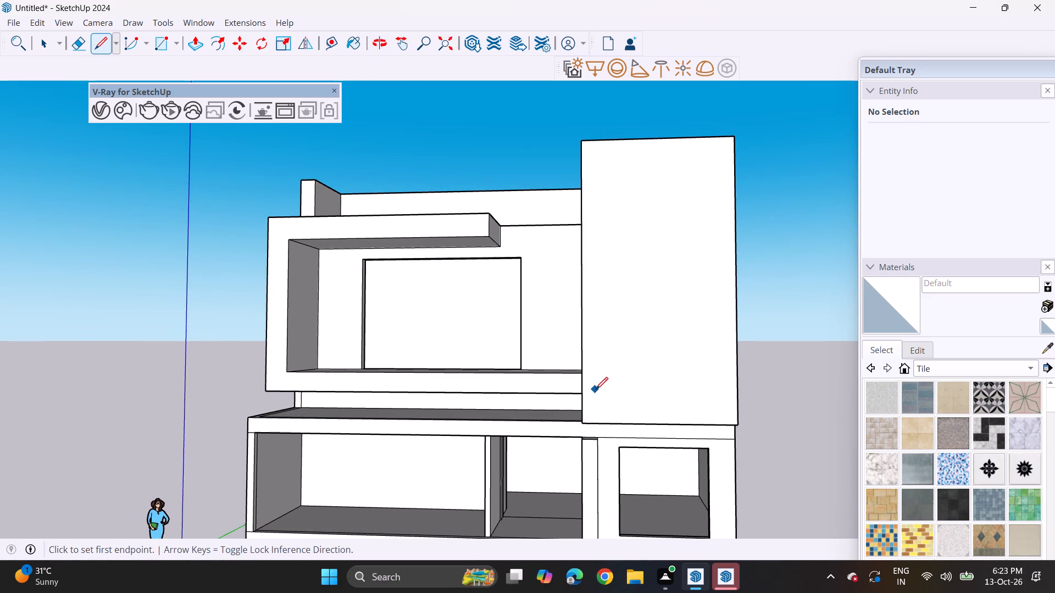
{"action": "middle_click_drag", "start_coordinate": [597, 422], "coordinate": [620, 370]}
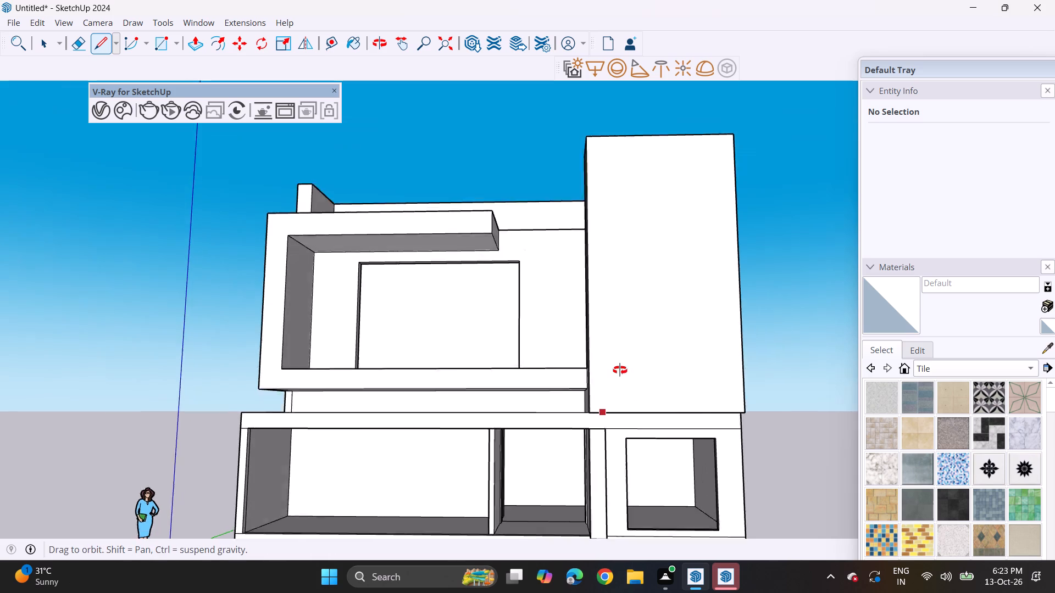
{"action": "middle_click_drag", "start_coordinate": [620, 370], "coordinate": [612, 382]}
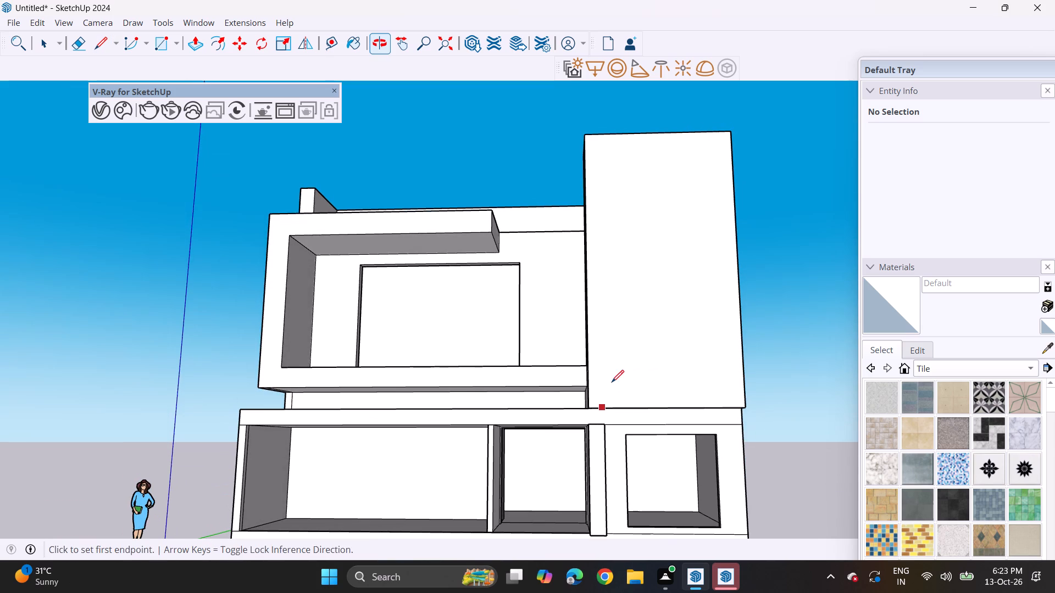
{"action": "left_click", "coordinate": [591, 367]}
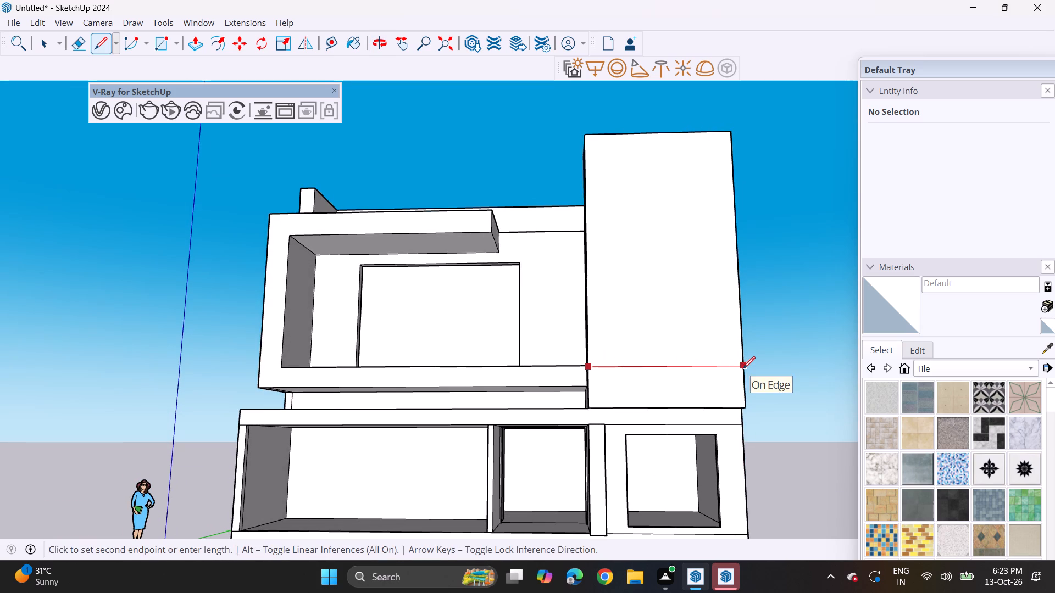
{"action": "left_click", "coordinate": [743, 368]}
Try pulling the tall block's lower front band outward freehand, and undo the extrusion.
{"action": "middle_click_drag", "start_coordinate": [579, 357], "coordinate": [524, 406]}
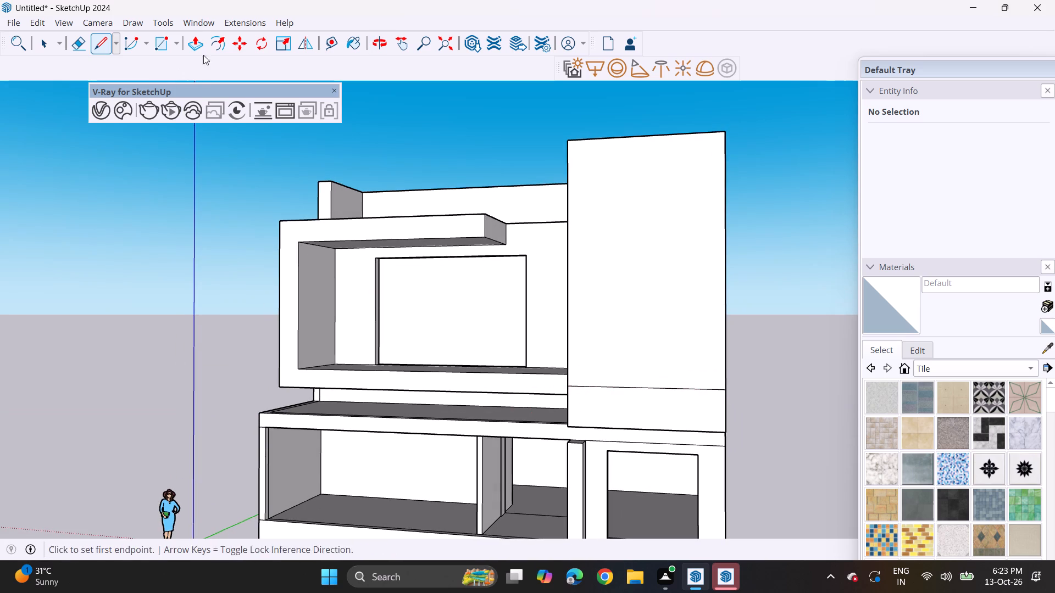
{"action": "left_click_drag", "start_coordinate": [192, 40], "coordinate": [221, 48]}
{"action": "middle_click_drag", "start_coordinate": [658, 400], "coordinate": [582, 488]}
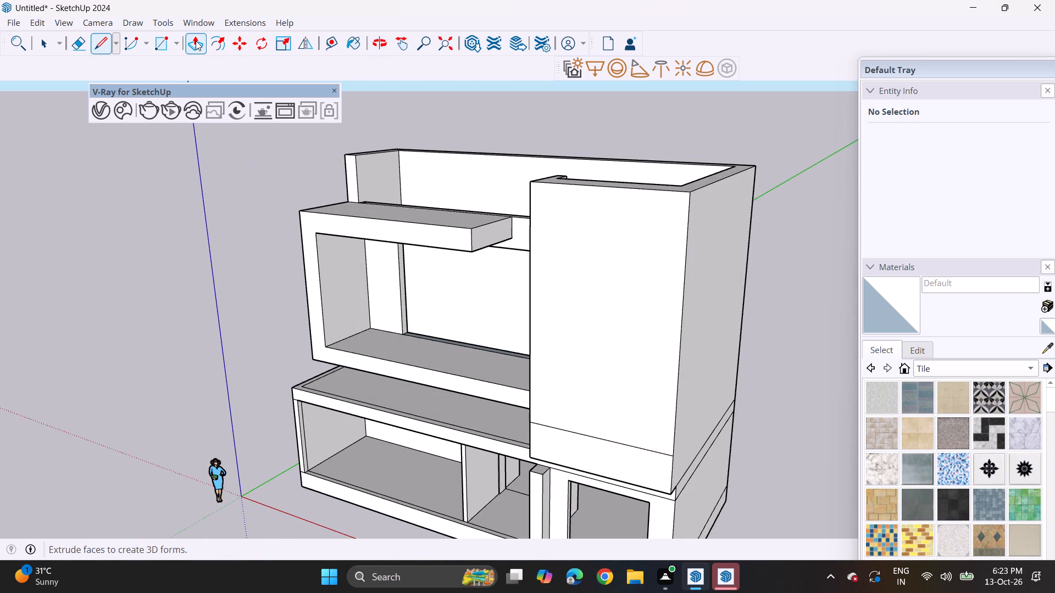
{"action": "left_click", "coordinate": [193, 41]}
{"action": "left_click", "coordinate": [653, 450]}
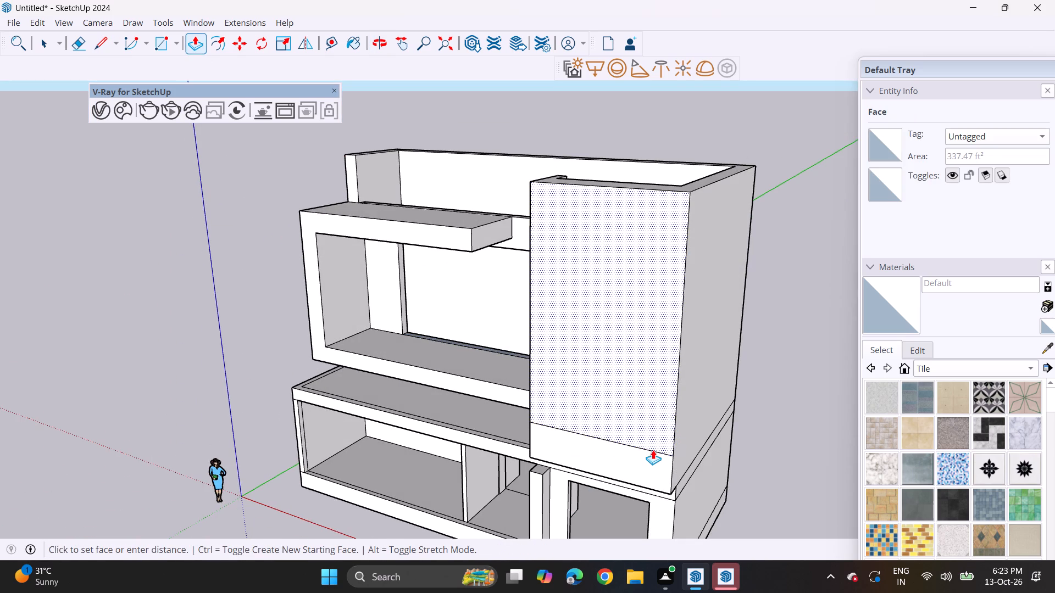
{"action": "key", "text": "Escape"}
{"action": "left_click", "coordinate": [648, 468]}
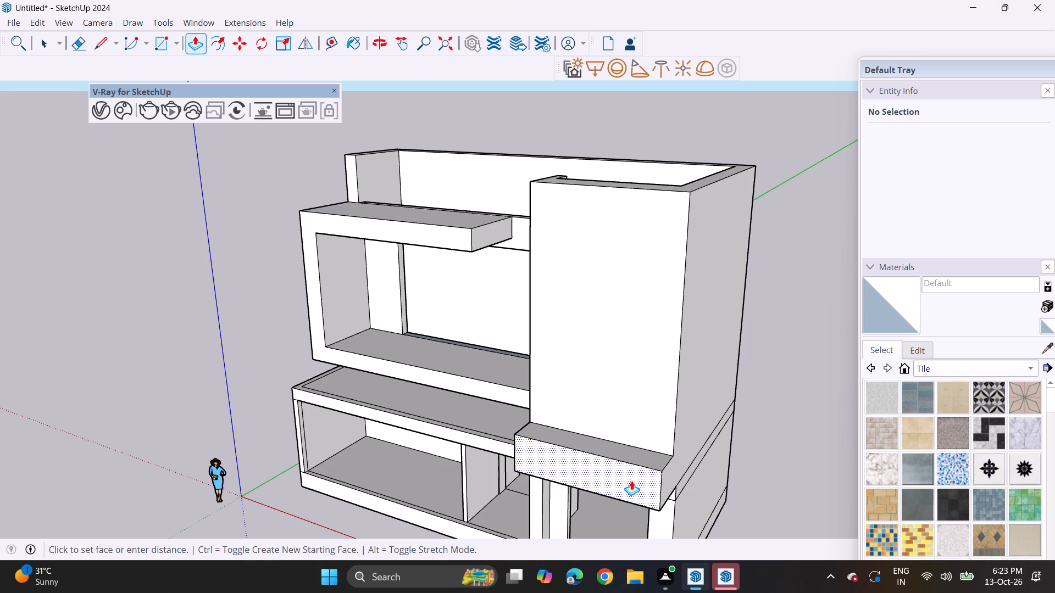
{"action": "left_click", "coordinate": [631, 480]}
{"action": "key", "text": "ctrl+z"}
Pull the tall block's lower band forward as a new-face ledge, and extend its outer end sideways as a separate segment.
{"action": "left_click", "coordinate": [638, 466]}
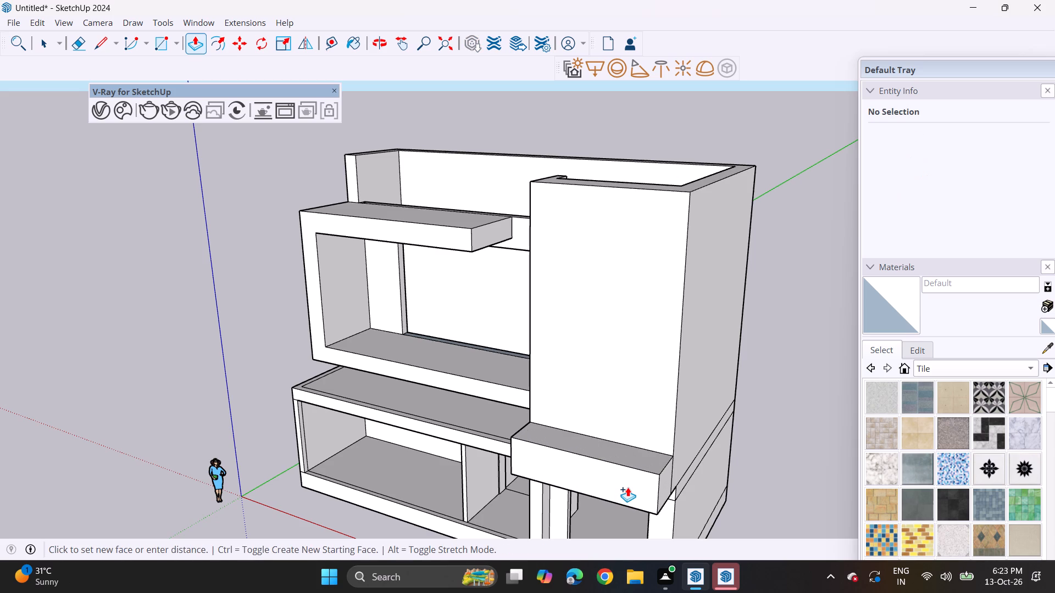
{"action": "left_click", "coordinate": [628, 489]}
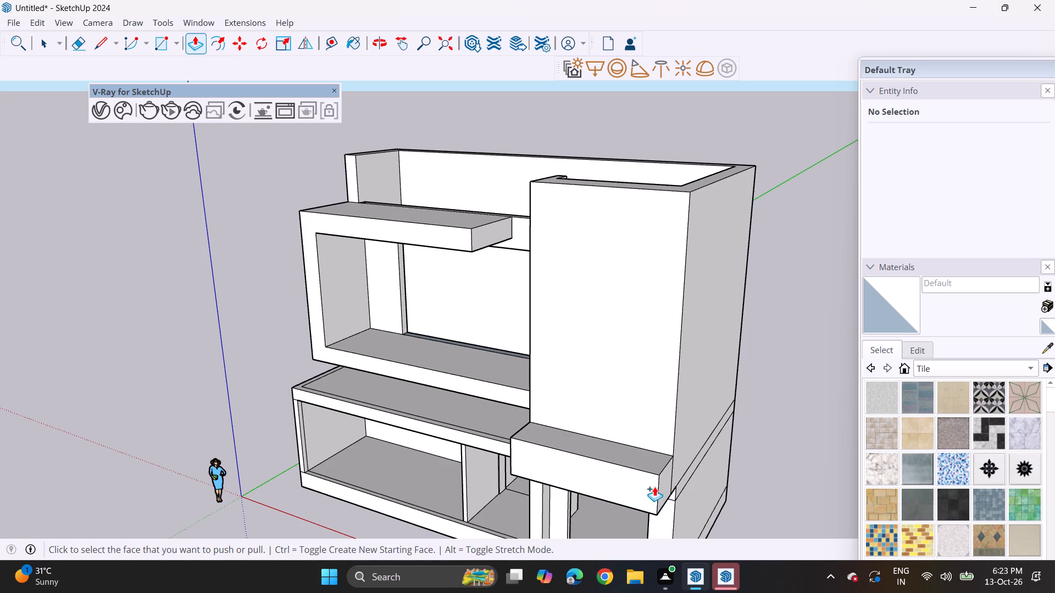
{"action": "left_click", "coordinate": [663, 493]}
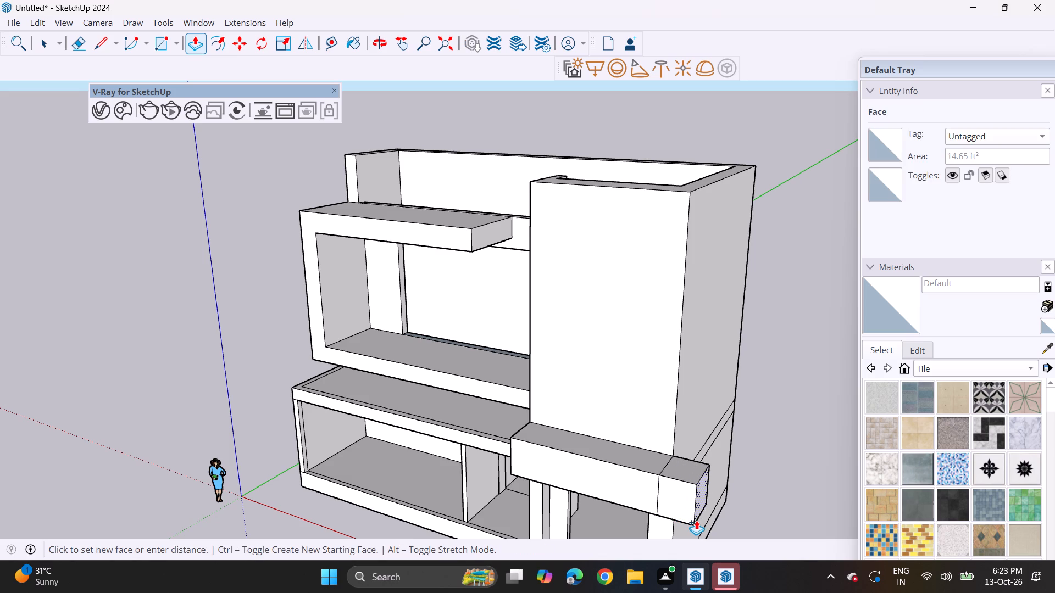
{"action": "left_click", "coordinate": [699, 522]}
Pull the ledge's outer segment up to the tall block's top as a column, and add a short new-face segment above it.
{"action": "left_click", "coordinate": [688, 477]}
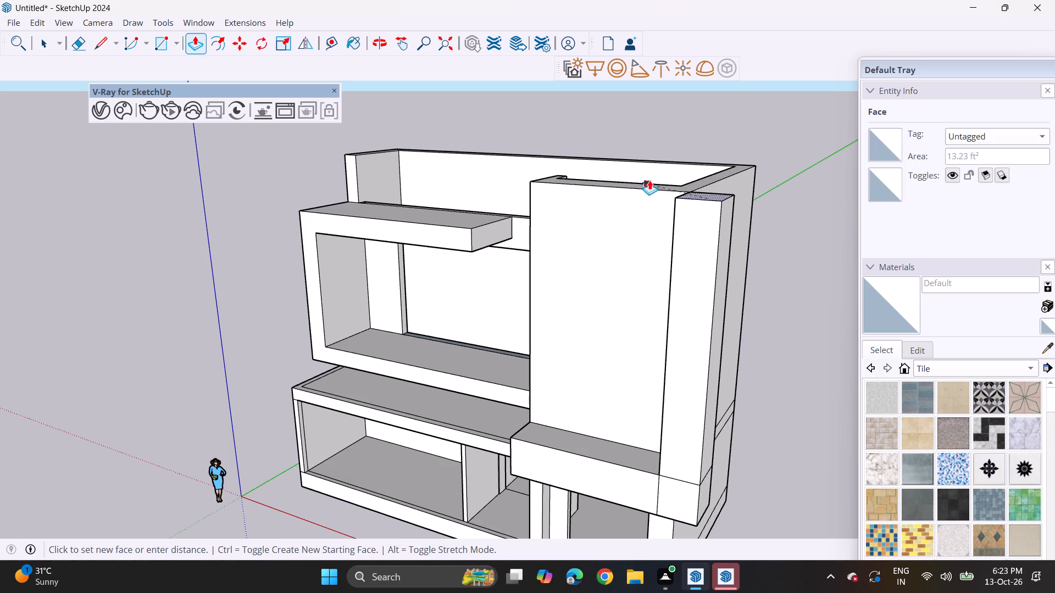
{"action": "left_click", "coordinate": [656, 197]}
{"action": "middle_click_drag", "start_coordinate": [701, 212], "coordinate": [793, 234]}
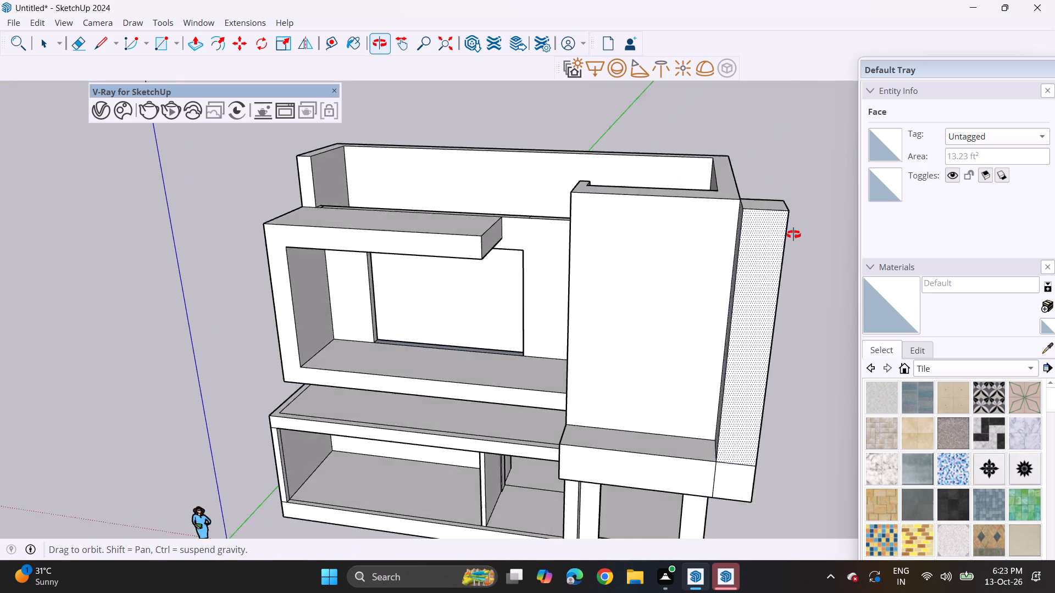
{"action": "middle_click_drag", "start_coordinate": [793, 234], "coordinate": [886, 242]}
{"action": "left_click", "coordinate": [789, 194]}
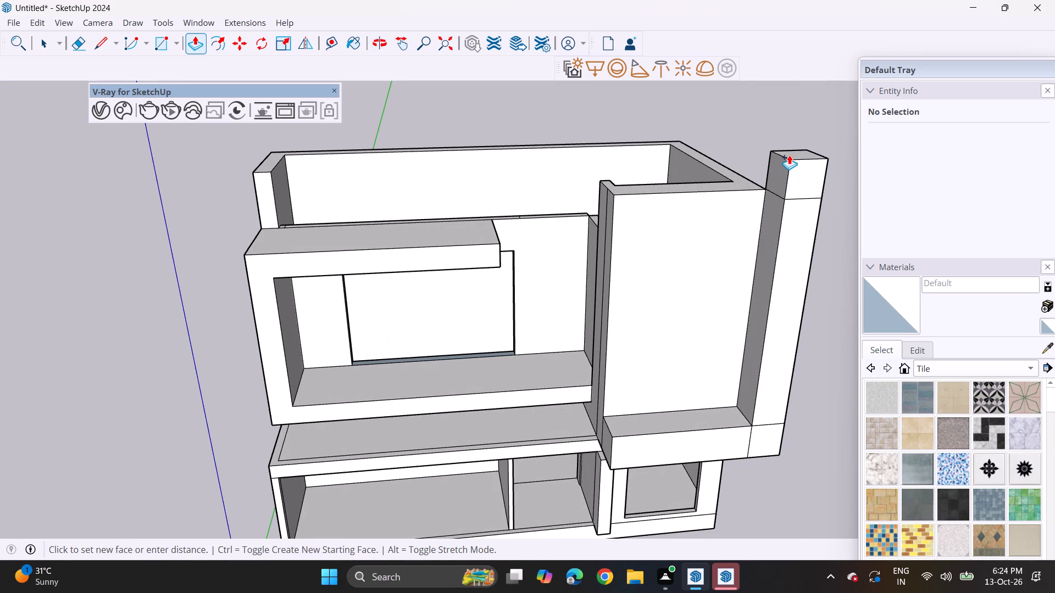
{"action": "left_click", "coordinate": [789, 155]}
Pull the inner side of the column's top segment across the facade as a new-face top beam, reaching the C-frame's outer end.
{"action": "left_click", "coordinate": [778, 172]}
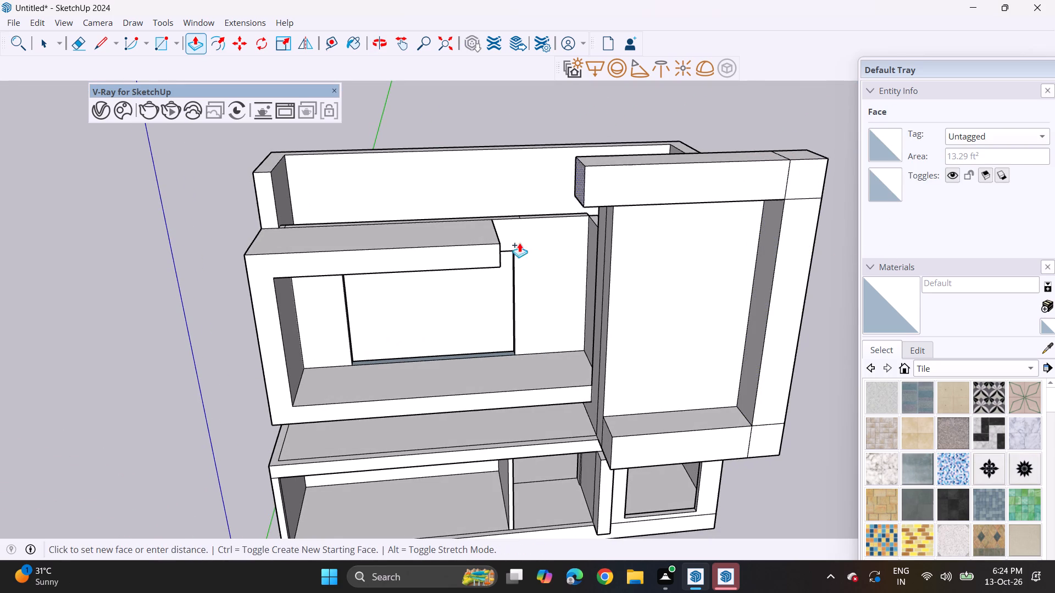
{"action": "middle_click_drag", "start_coordinate": [408, 265], "coordinate": [317, 254]}
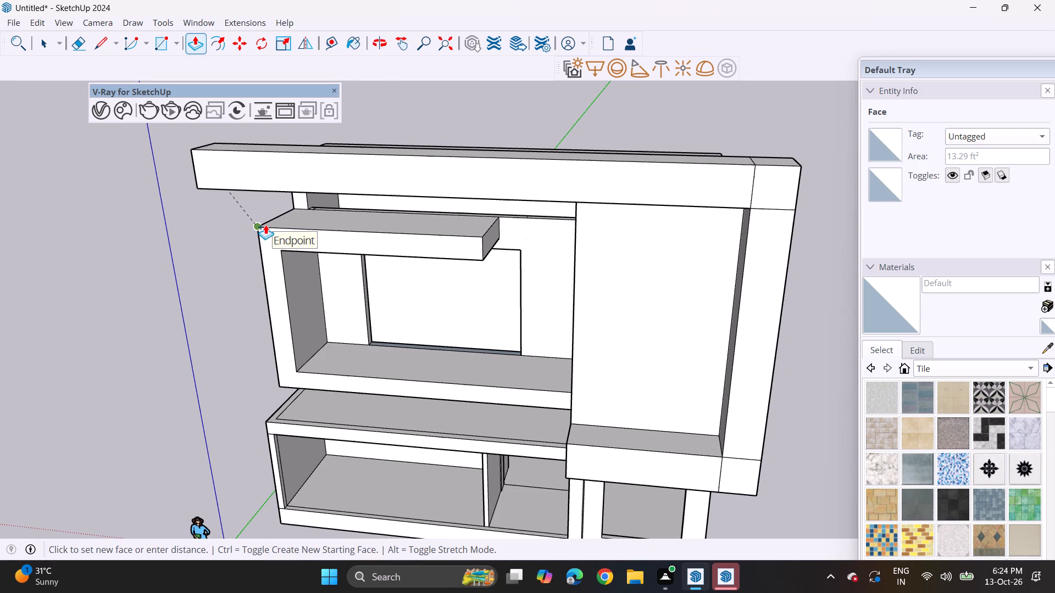
{"action": "middle_click_drag", "start_coordinate": [265, 225], "coordinate": [375, 220]}
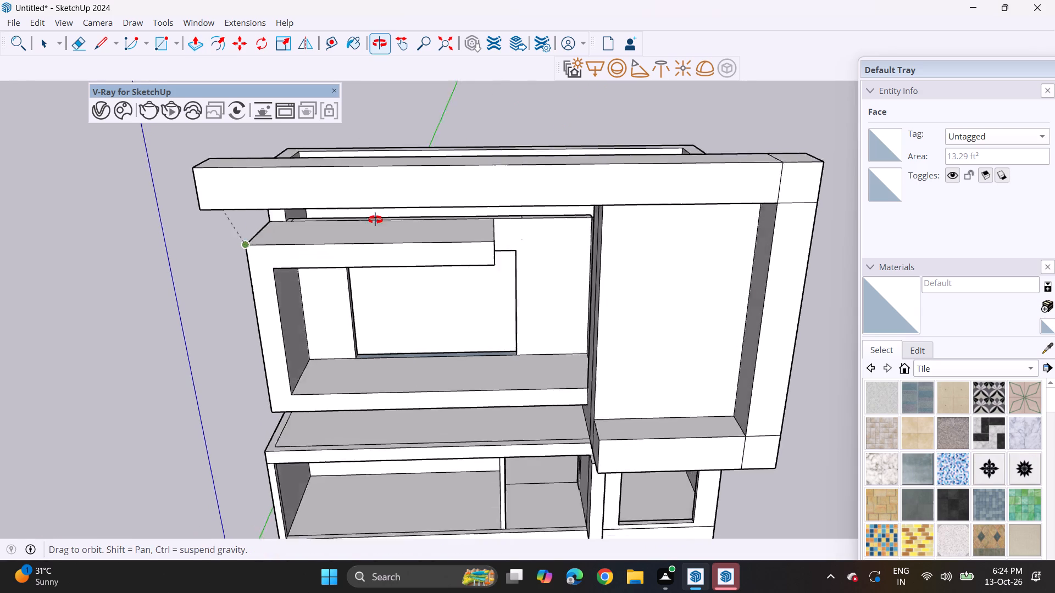
{"action": "middle_click_drag", "start_coordinate": [375, 220], "coordinate": [420, 217]}
{"action": "left_click", "coordinate": [264, 301]}
Examine the new top beam and its alignment with the C-frame and tall block from the front, side, above and below.
{"action": "middle_click_drag", "start_coordinate": [275, 259], "coordinate": [488, 259]}
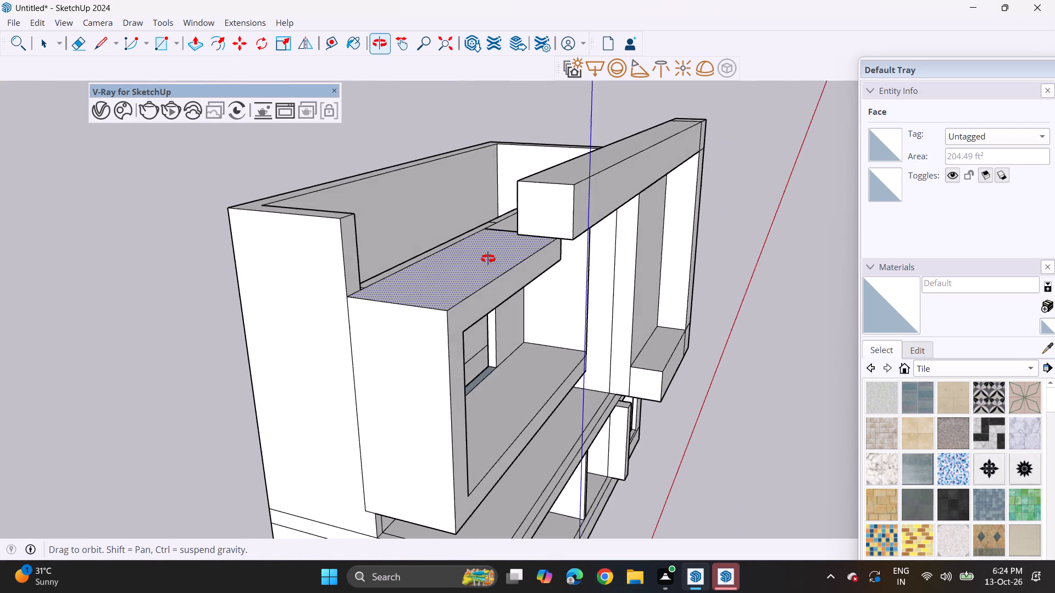
{"action": "middle_click_drag", "start_coordinate": [488, 259], "coordinate": [417, 245]}
{"action": "middle_click_drag", "start_coordinate": [471, 267], "coordinate": [315, 148]}
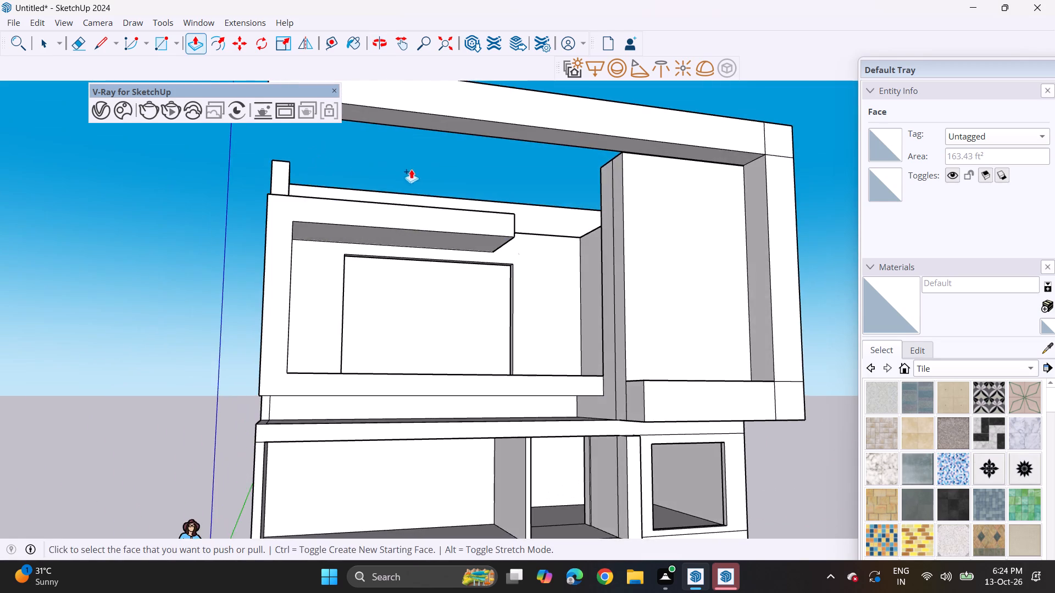
{"action": "scroll", "coordinate": [410, 181], "scroll_direction": "down", "scroll_amount": 2}
{"action": "middle_click_drag", "start_coordinate": [539, 228], "coordinate": [451, 228]}
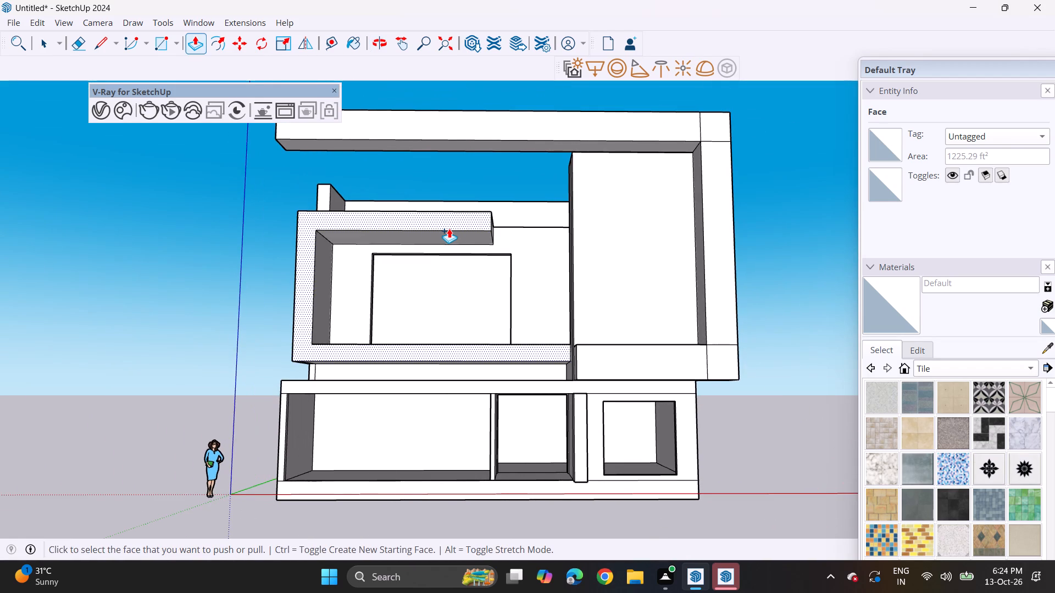
{"action": "middle_click_drag", "start_coordinate": [456, 236], "coordinate": [482, 299], "text": "shift"}
{"action": "middle_click_drag", "start_coordinate": [480, 290], "coordinate": [436, 267]}
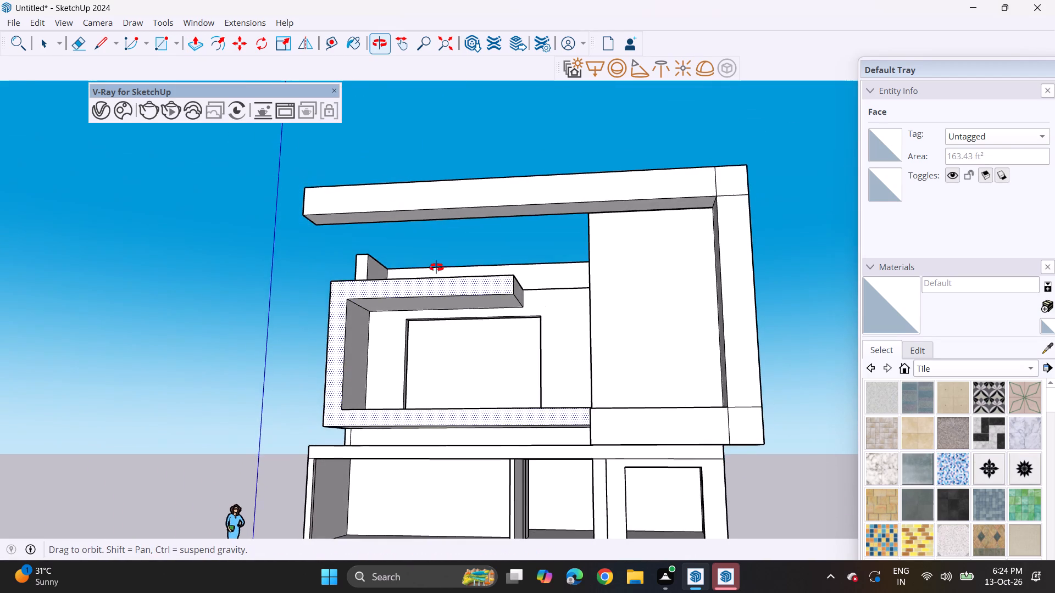
{"action": "middle_click_drag", "start_coordinate": [436, 267], "coordinate": [443, 275]}
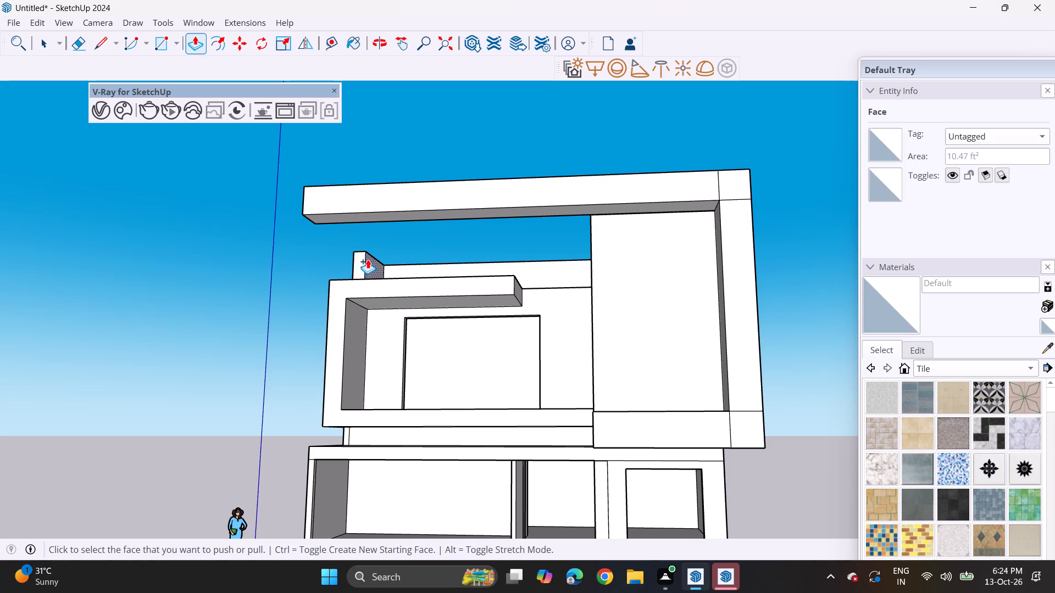
{"action": "middle_click_drag", "start_coordinate": [368, 259], "coordinate": [557, 321]}
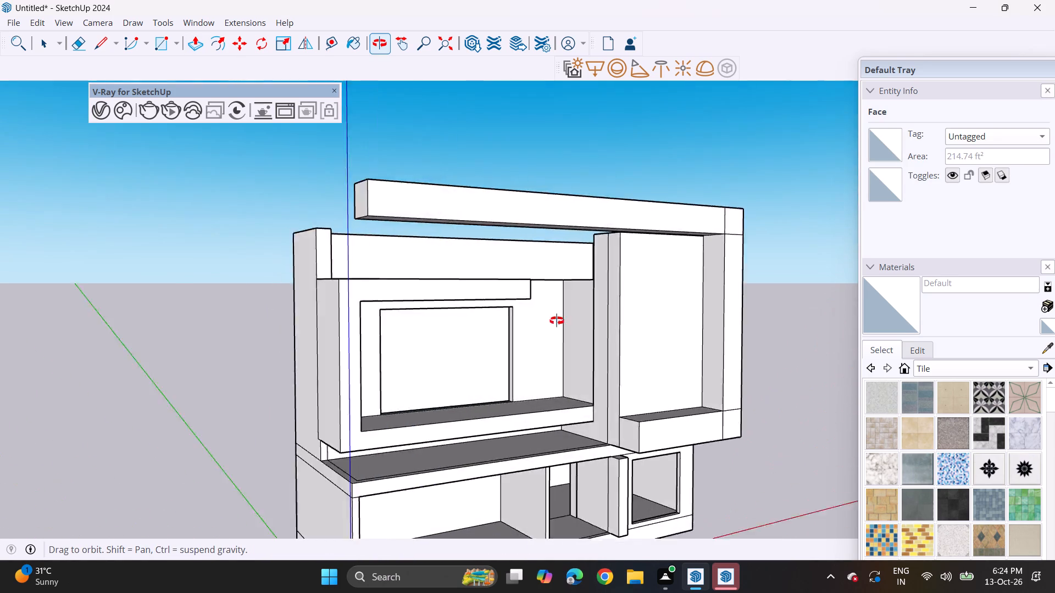
{"action": "middle_click_drag", "start_coordinate": [557, 321], "coordinate": [403, 311]}
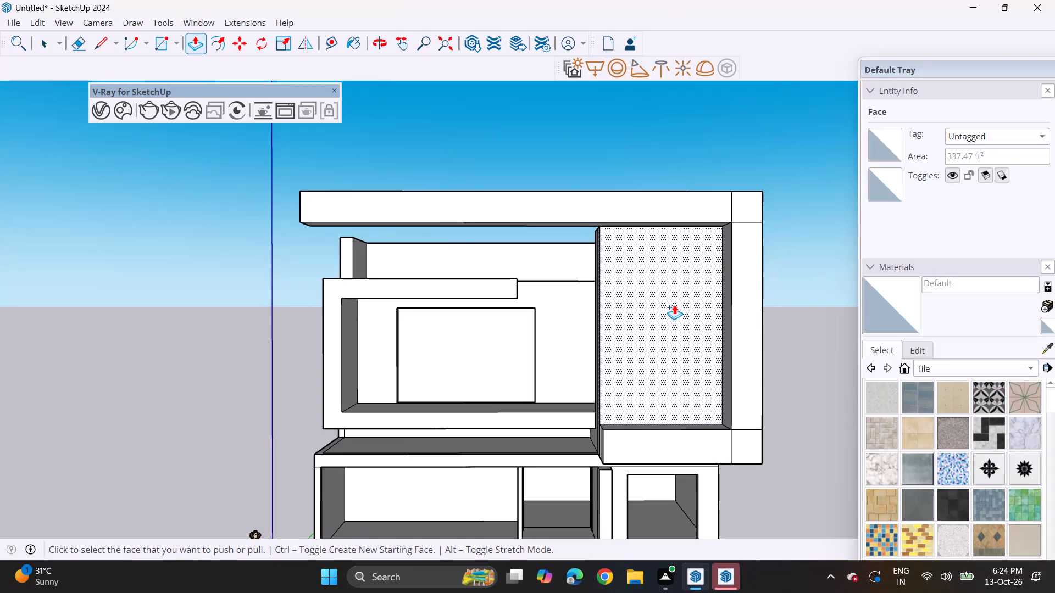
{"action": "left_click_drag", "start_coordinate": [97, 44], "coordinate": [105, 44]}
{"action": "middle_click_drag", "start_coordinate": [380, 307], "coordinate": [468, 326]}
{"action": "scroll", "coordinate": [554, 311], "scroll_direction": "up", "scroll_amount": 2}
{"action": "middle_click_drag", "start_coordinate": [554, 315], "coordinate": [529, 244]}
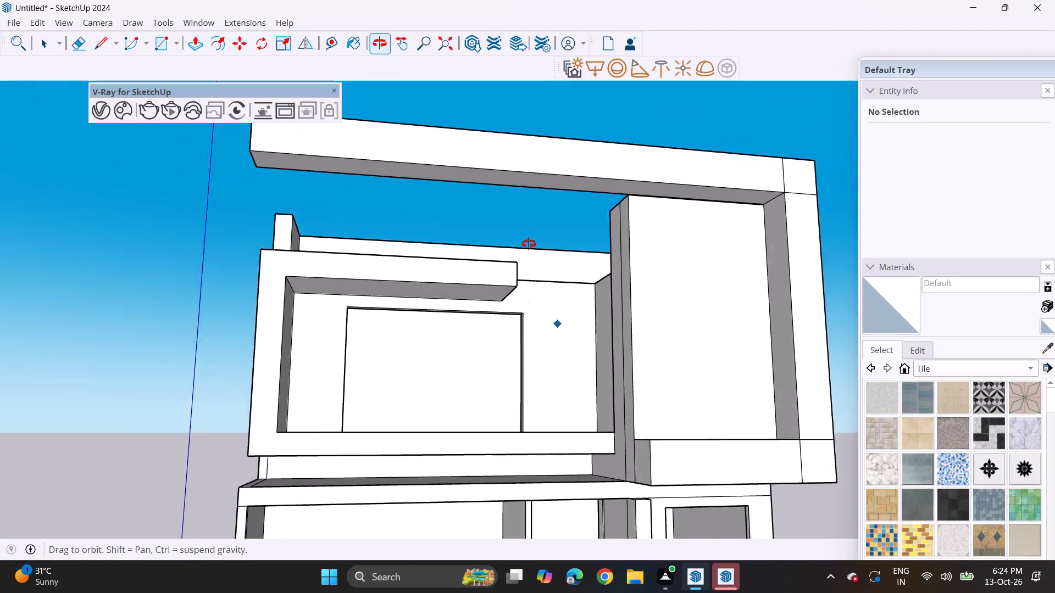
{"action": "middle_click_drag", "start_coordinate": [529, 244], "coordinate": [458, 476]}
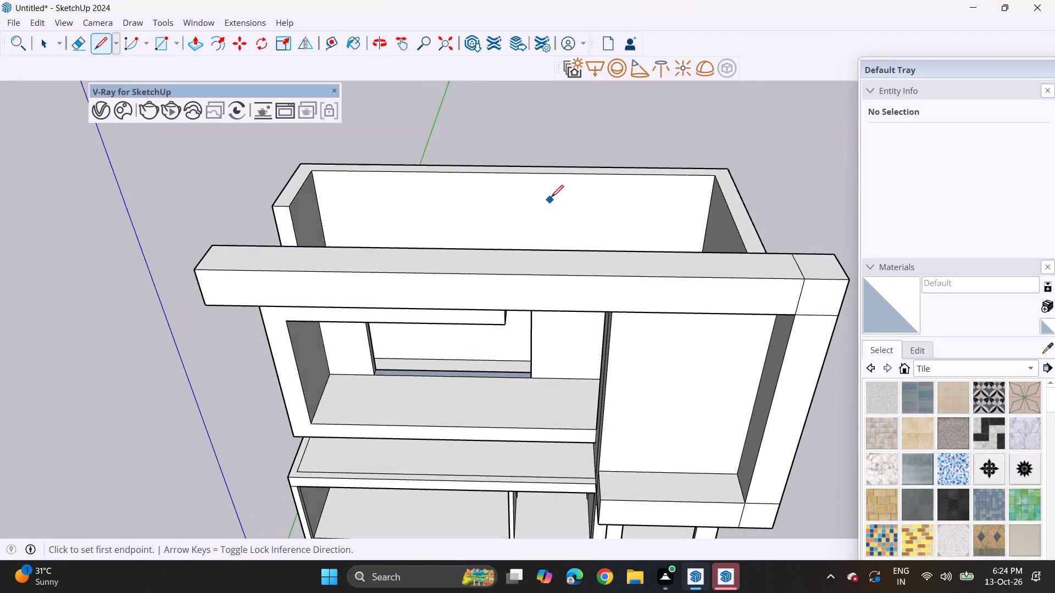
Raise the recessed wall behind the C-frame, then its adjoining segments and the outer wall ring by the same height.
{"action": "middle_click_drag", "start_coordinate": [551, 197], "coordinate": [479, 400]}
{"action": "scroll", "coordinate": [597, 355], "scroll_direction": "up", "scroll_amount": 3}
{"action": "left_click", "coordinate": [201, 38]}
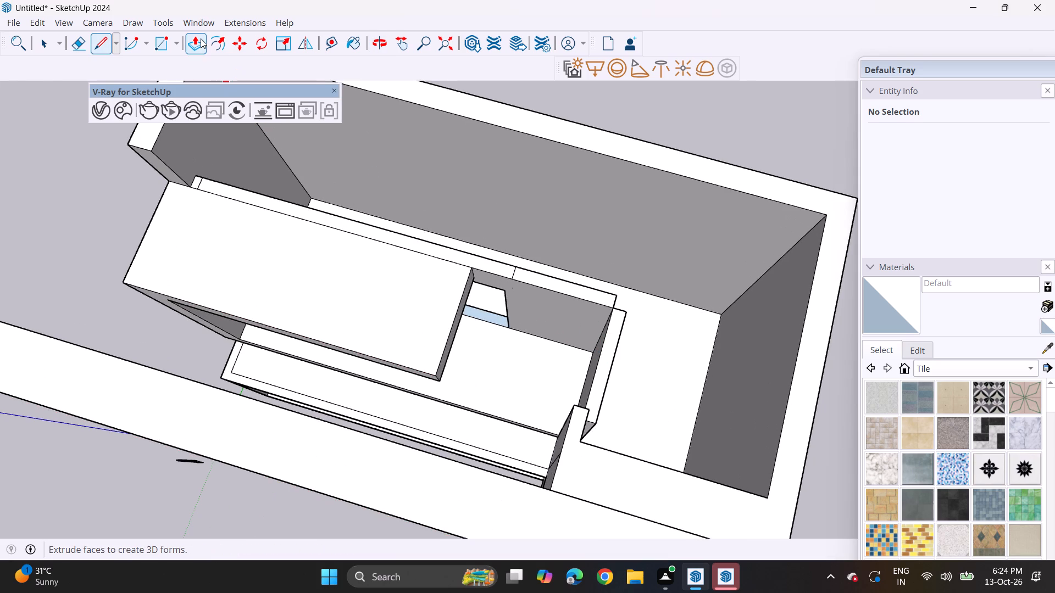
{"action": "left_click", "coordinate": [510, 265]}
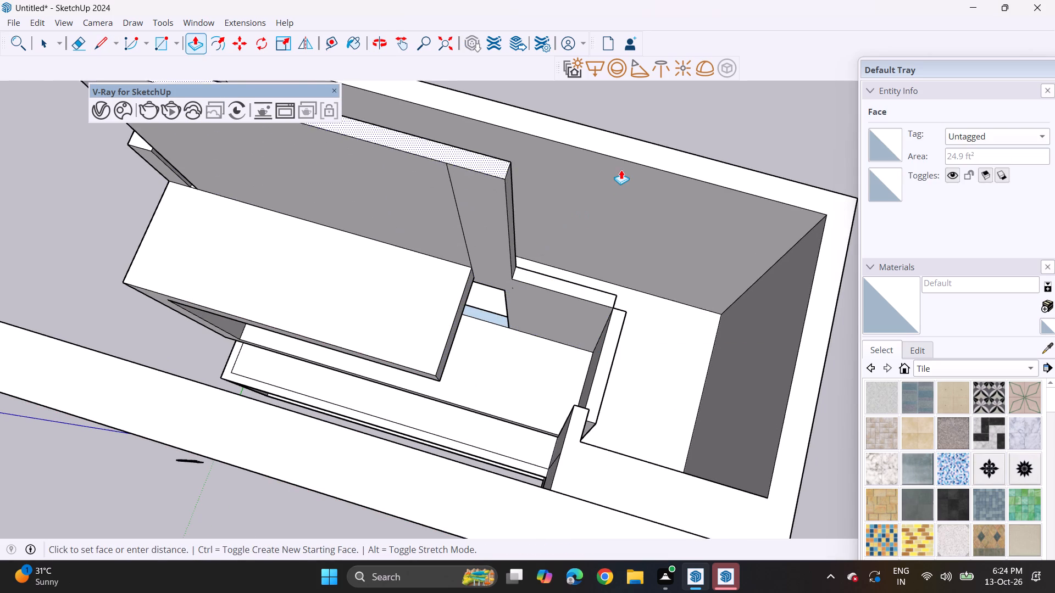
{"action": "left_click", "coordinate": [626, 163]}
{"action": "double_click", "coordinate": [570, 290]}
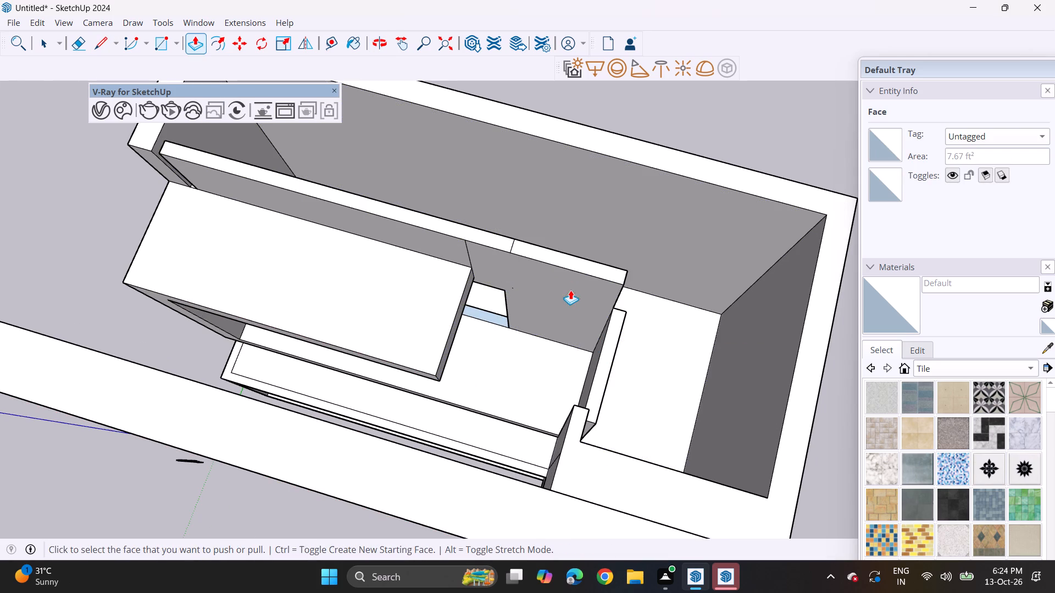
{"action": "double_click", "coordinate": [607, 365]}
{"action": "double_click", "coordinate": [578, 424]}
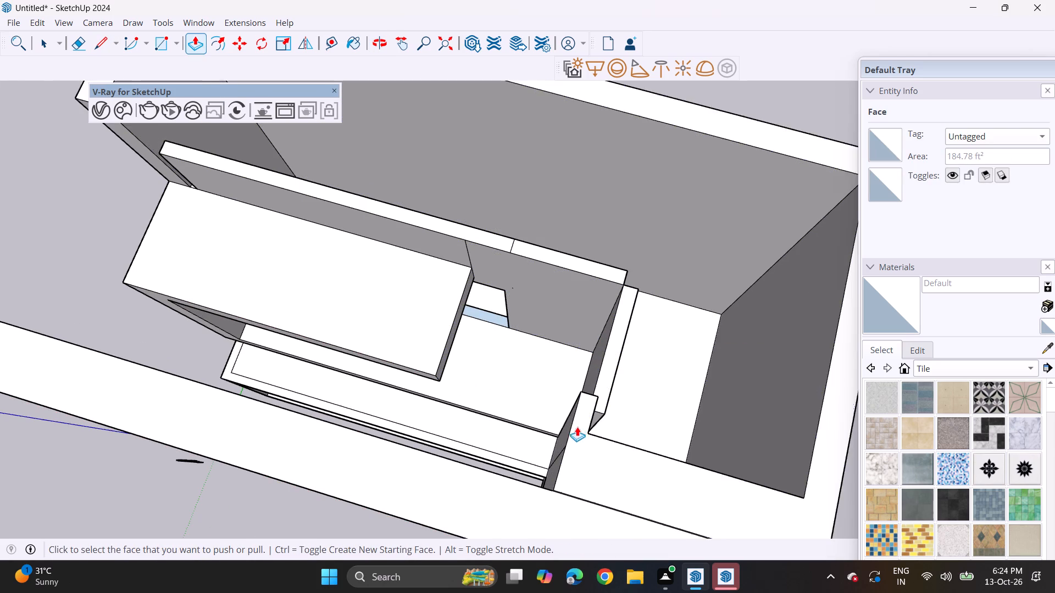
Erase the vertical dividing edge on the recessed wall above the C-frame's upper slab.
{"action": "middle_click_drag", "start_coordinate": [571, 467], "coordinate": [586, 237]}
{"action": "middle_click_drag", "start_coordinate": [545, 383], "coordinate": [570, 267]}
{"action": "middle_click_drag", "start_coordinate": [546, 236], "coordinate": [563, 342]}
{"action": "middle_click_drag", "start_coordinate": [551, 350], "coordinate": [552, 332]}
{"action": "scroll", "coordinate": [557, 344], "scroll_direction": "up", "scroll_amount": 1}
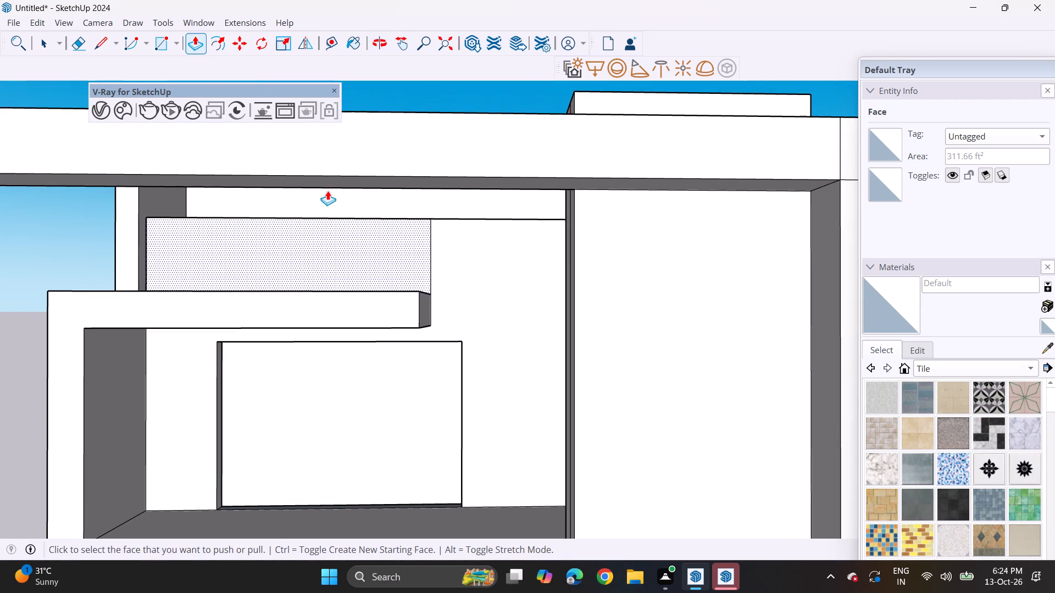
{"action": "left_click", "coordinate": [77, 36]}
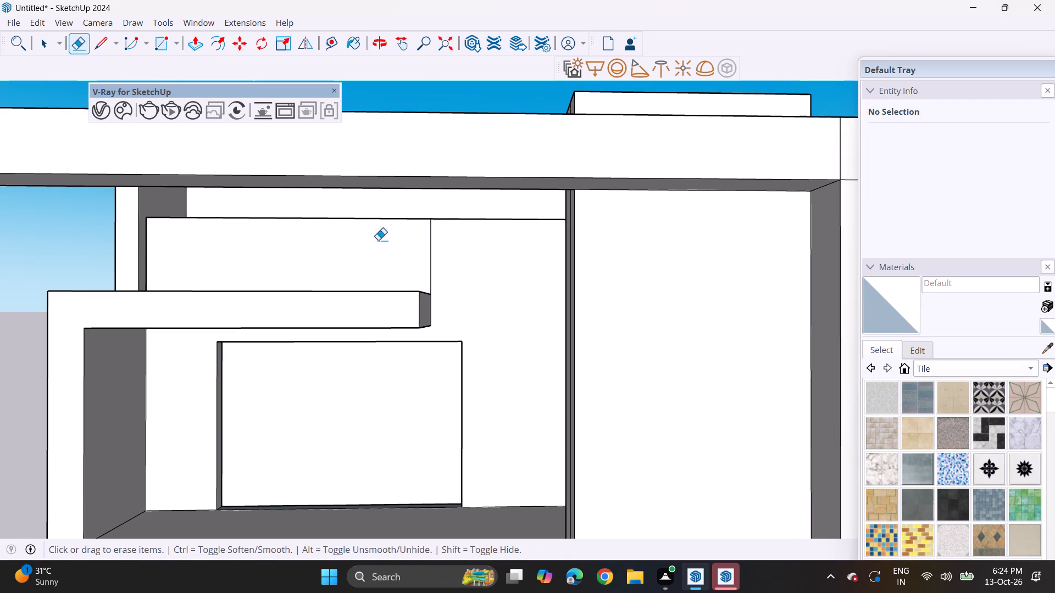
{"action": "left_click_drag", "start_coordinate": [395, 250], "coordinate": [454, 268]}
Raise the recessed wall's top to the outer wall's top corner, and lift its adjoining segments by the same amount.
{"action": "middle_click_drag", "start_coordinate": [442, 245], "coordinate": [406, 475]}
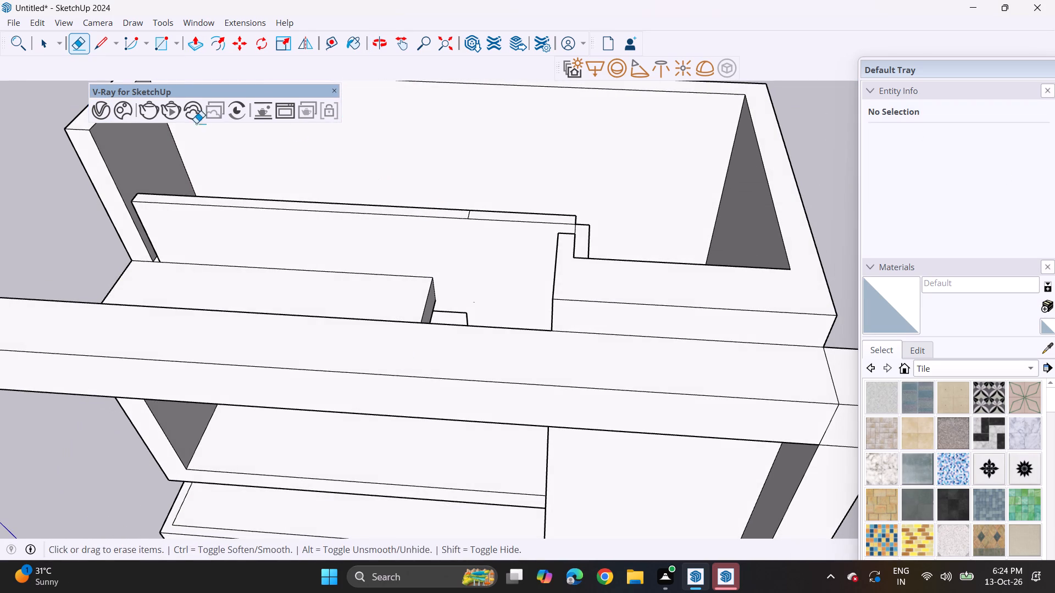
{"action": "left_click", "coordinate": [198, 43]}
{"action": "middle_click_drag", "start_coordinate": [326, 238], "coordinate": [363, 260], "text": "shift"}
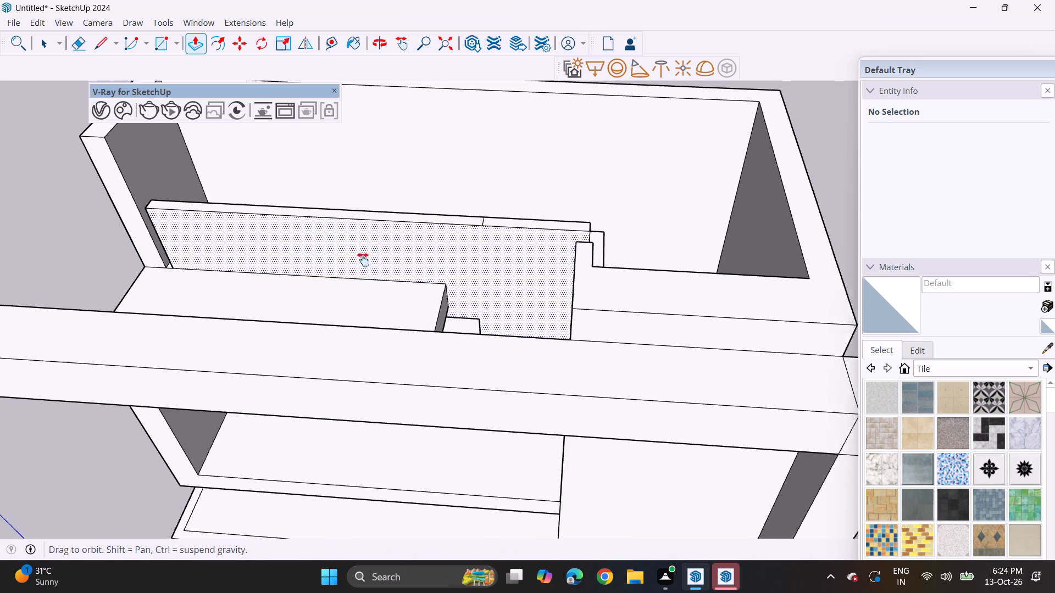
{"action": "middle_click_drag", "start_coordinate": [363, 260], "coordinate": [406, 284], "text": "shift"}
{"action": "left_click", "coordinate": [417, 257]}
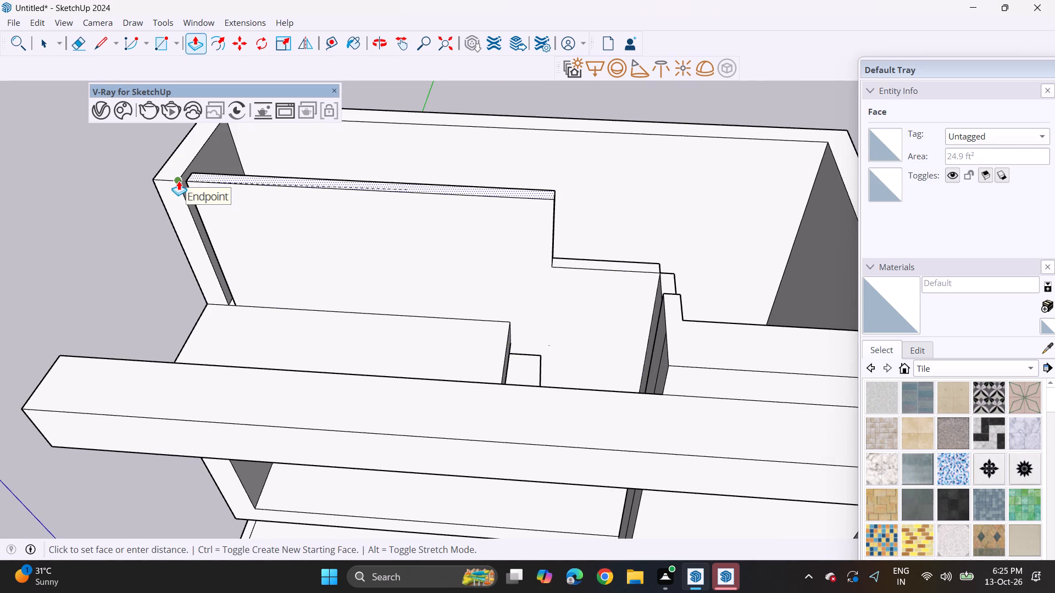
{"action": "left_click", "coordinate": [179, 181]}
{"action": "double_click", "coordinate": [599, 266]}
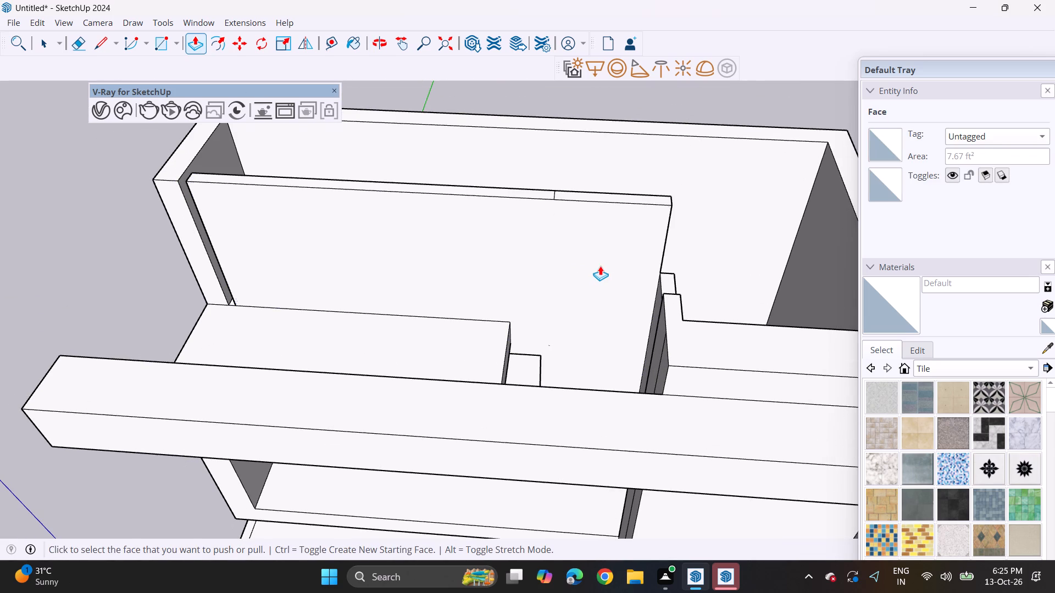
{"action": "double_click", "coordinate": [673, 284]}
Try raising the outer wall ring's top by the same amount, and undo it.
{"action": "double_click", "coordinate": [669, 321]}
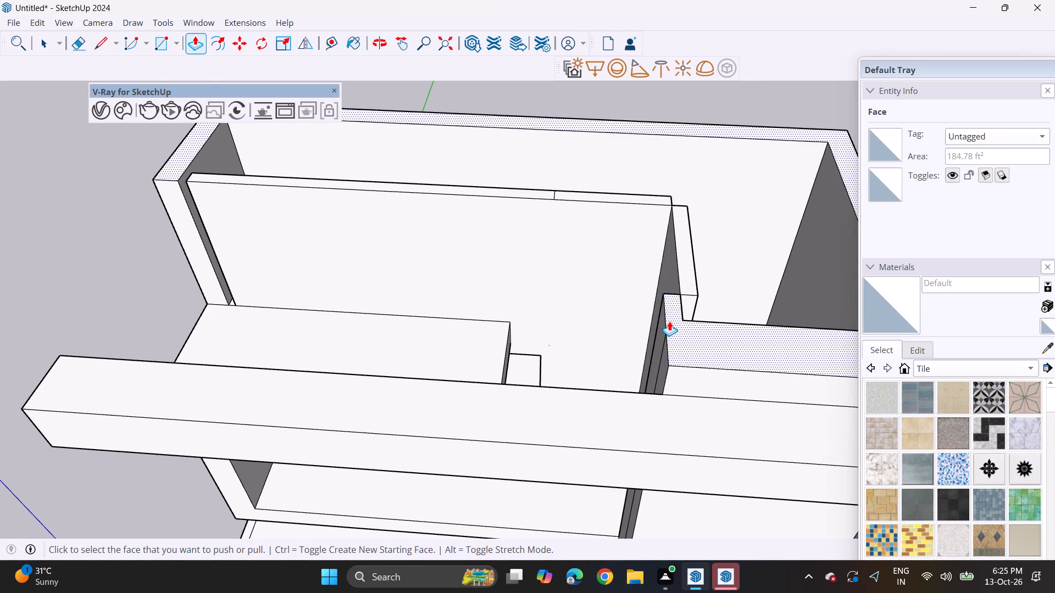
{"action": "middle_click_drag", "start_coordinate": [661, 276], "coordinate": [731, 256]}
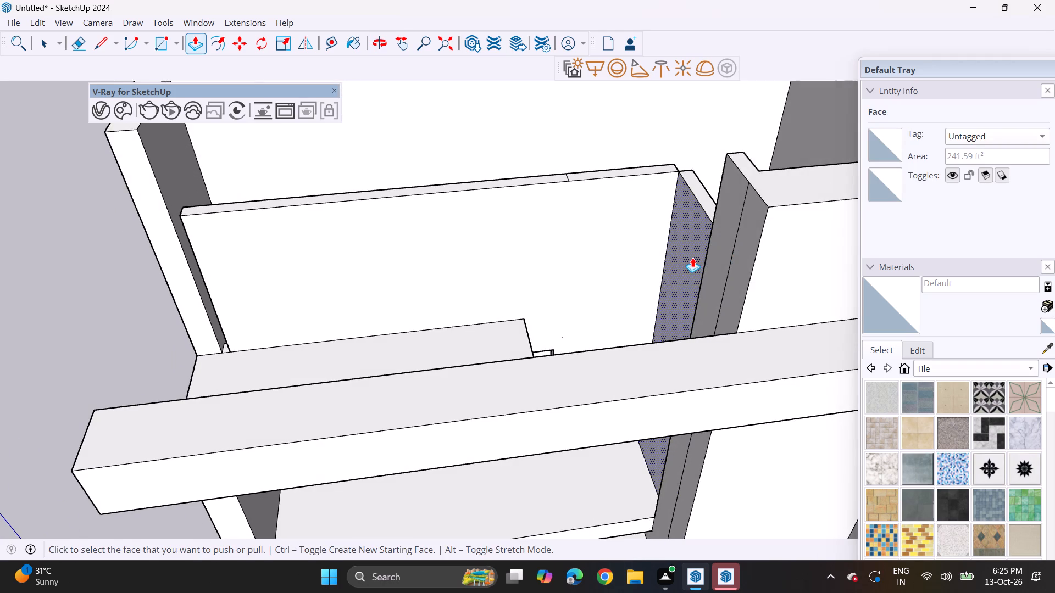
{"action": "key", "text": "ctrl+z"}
Fill the narrow gap between the recessed wall's outer end and the side wall by pulling its small bottom face up to the wall top.
{"action": "middle_click_drag", "start_coordinate": [500, 273], "coordinate": [330, 287]}
{"action": "scroll", "coordinate": [263, 211], "scroll_direction": "up", "scroll_amount": 5}
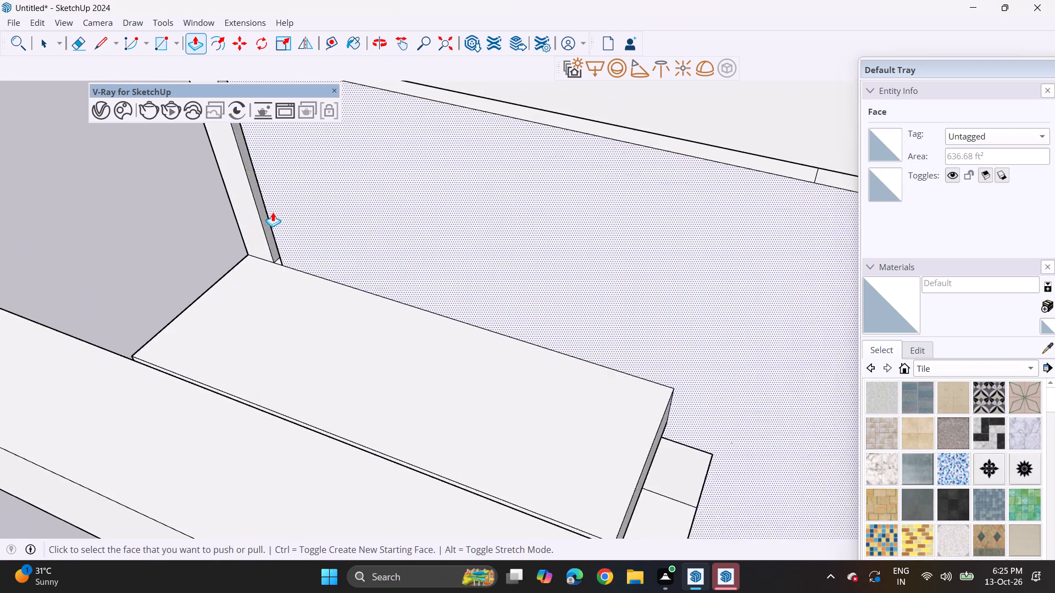
{"action": "middle_click_drag", "start_coordinate": [280, 211], "coordinate": [605, 302]}
{"action": "scroll", "coordinate": [457, 437], "scroll_direction": "up", "scroll_amount": 3}
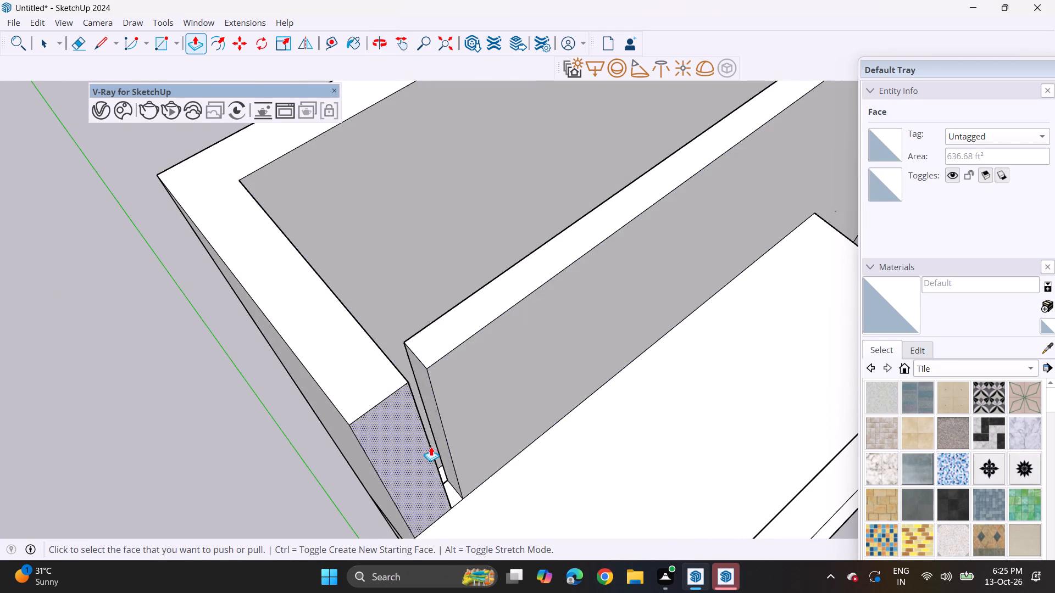
{"action": "left_click", "coordinate": [448, 443]}
{"action": "key", "text": "Escape"}
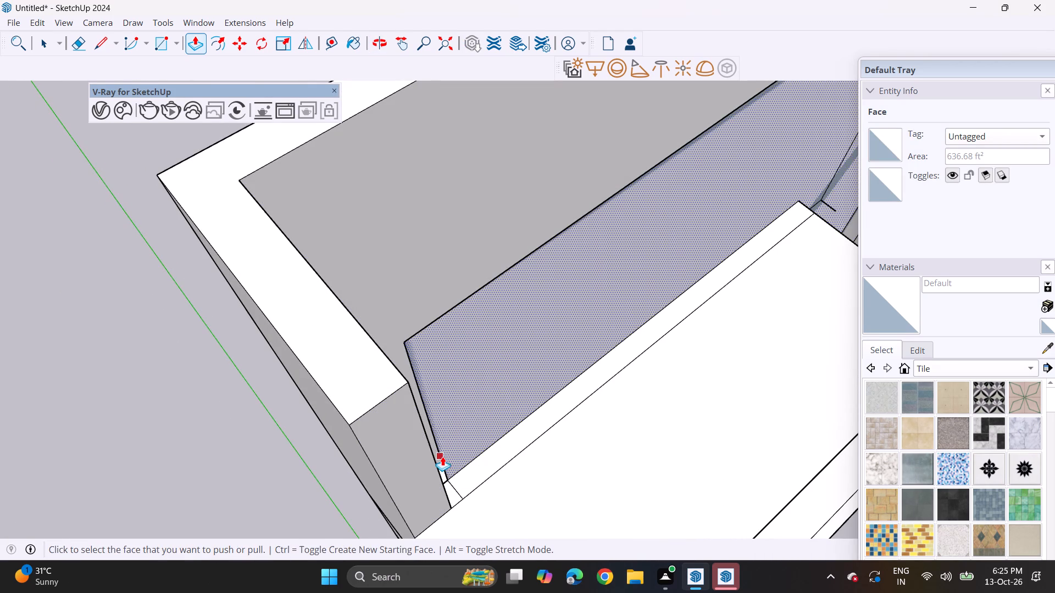
{"action": "left_click", "coordinate": [451, 495]}
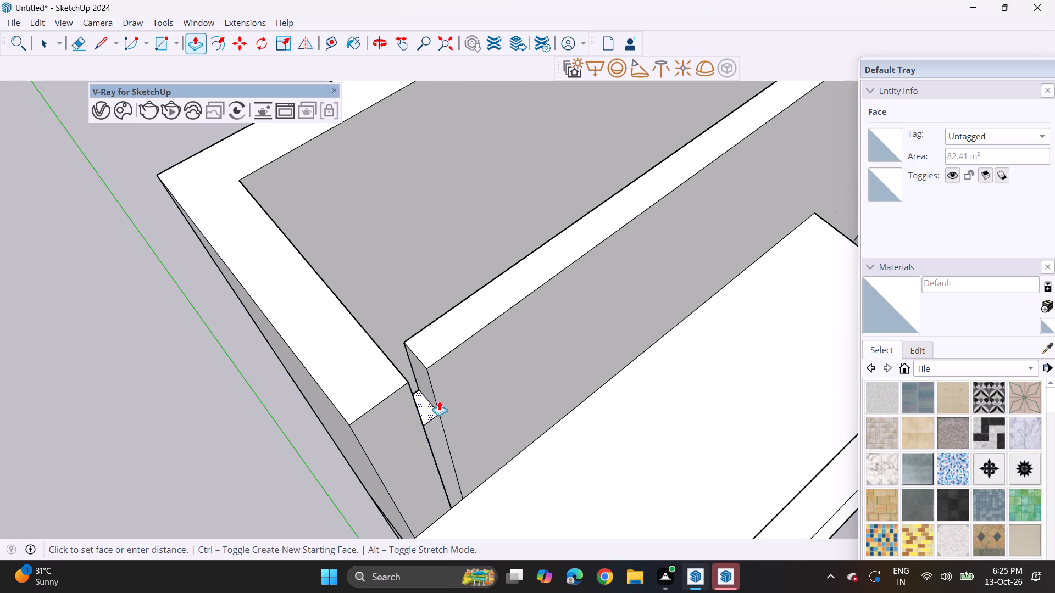
{"action": "left_click", "coordinate": [434, 365]}
Erase the vertical seam between the filled gap and the front face of the recessed wall.
{"action": "middle_click_drag", "start_coordinate": [455, 401], "coordinate": [322, 263]}
{"action": "scroll", "coordinate": [299, 248], "scroll_direction": "up", "scroll_amount": 1}
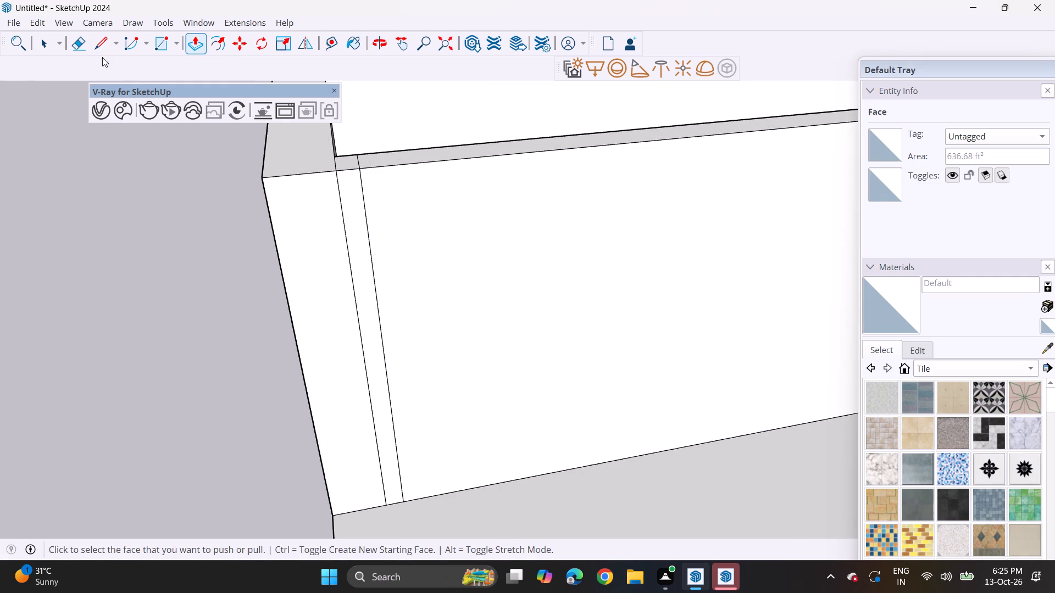
{"action": "left_click_drag", "start_coordinate": [80, 46], "coordinate": [87, 51]}
{"action": "left_click_drag", "start_coordinate": [411, 291], "coordinate": [369, 316]}
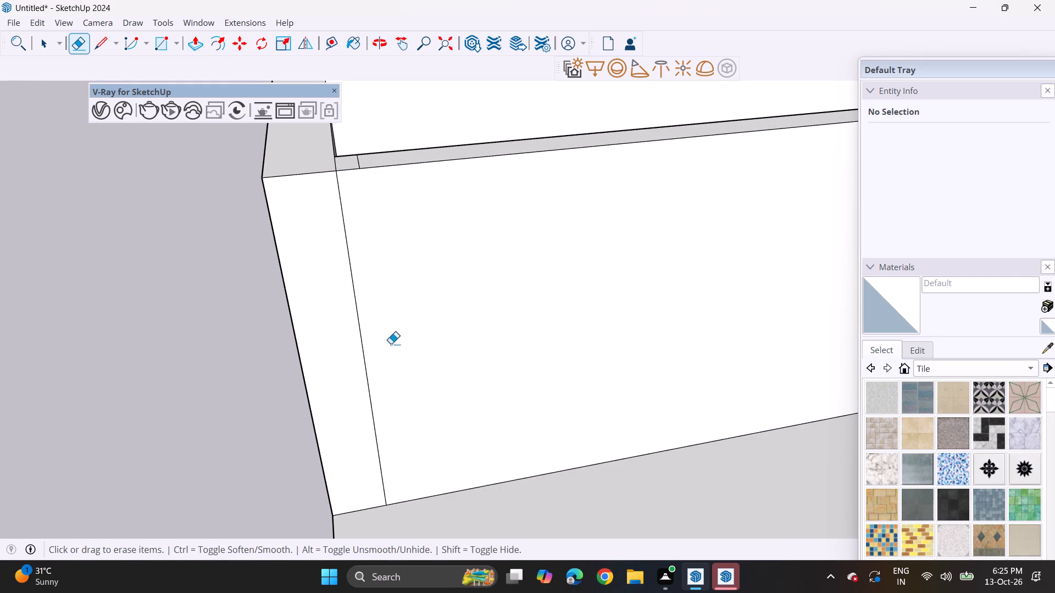
Examine the raised upper-floor walls and the projecting top beam from the front, below and the side.
{"action": "scroll", "coordinate": [381, 342], "scroll_direction": "down", "scroll_amount": 3}
{"action": "middle_click_drag", "start_coordinate": [463, 356], "coordinate": [409, 210]}
{"action": "scroll", "coordinate": [407, 212], "scroll_direction": "down", "scroll_amount": 19}
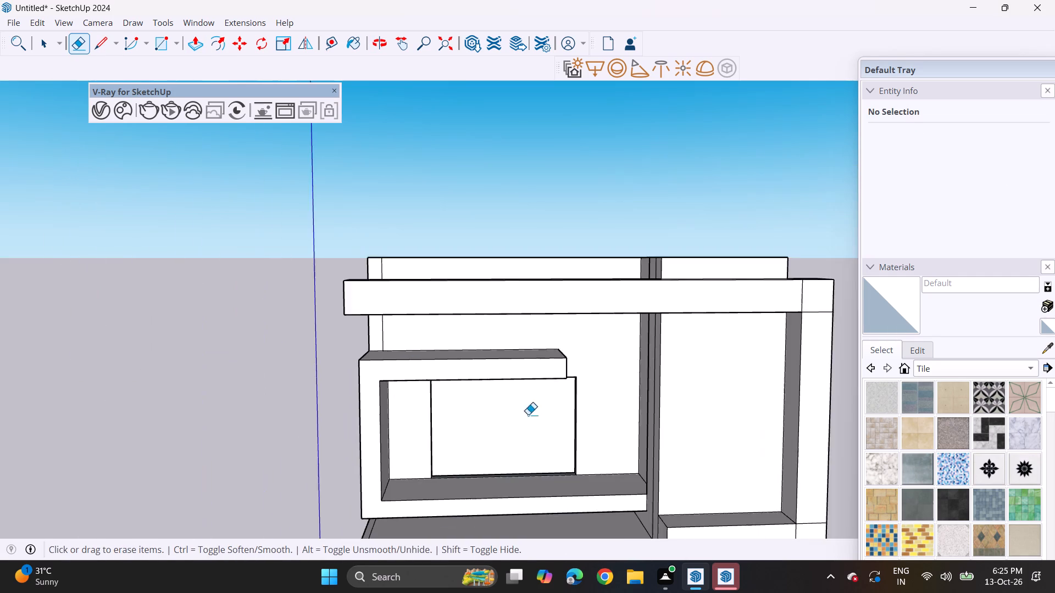
{"action": "middle_click_drag", "start_coordinate": [567, 422], "coordinate": [481, 332], "text": "shift"}
{"action": "scroll", "coordinate": [471, 328], "scroll_direction": "down", "scroll_amount": 2}
{"action": "middle_click_drag", "start_coordinate": [503, 398], "coordinate": [506, 328]}
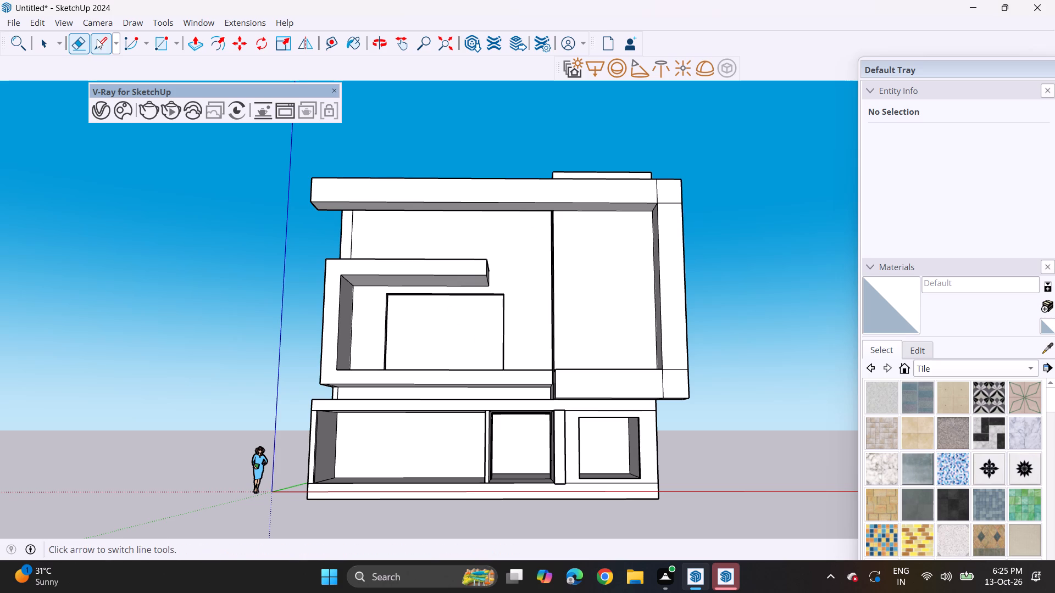
{"action": "left_click_drag", "start_coordinate": [97, 39], "coordinate": [105, 48]}
{"action": "middle_click_drag", "start_coordinate": [367, 255], "coordinate": [520, 268]}
{"action": "scroll", "coordinate": [509, 250], "scroll_direction": "up", "scroll_amount": 2}
{"action": "middle_click_drag", "start_coordinate": [508, 255], "coordinate": [499, 214]}
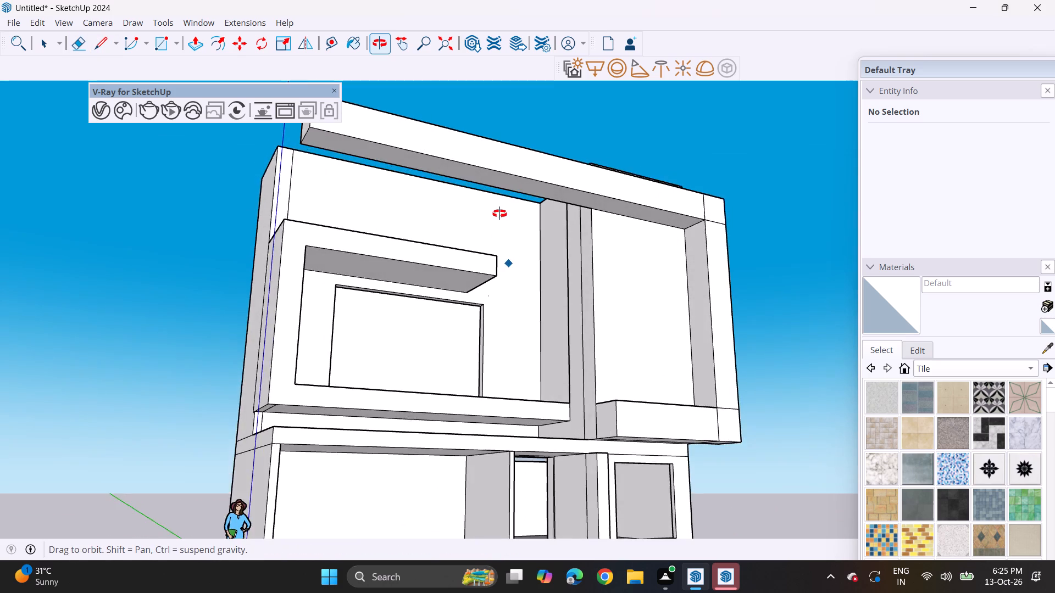
{"action": "middle_click_drag", "start_coordinate": [499, 214], "coordinate": [398, 228]}
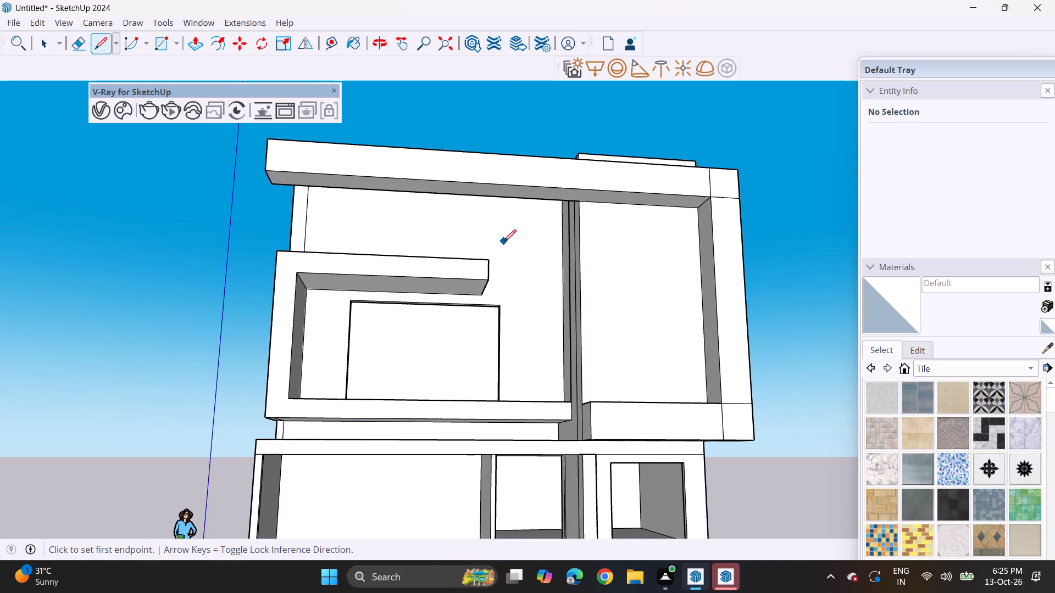
{"action": "middle_click_drag", "start_coordinate": [502, 231], "coordinate": [890, 425]}
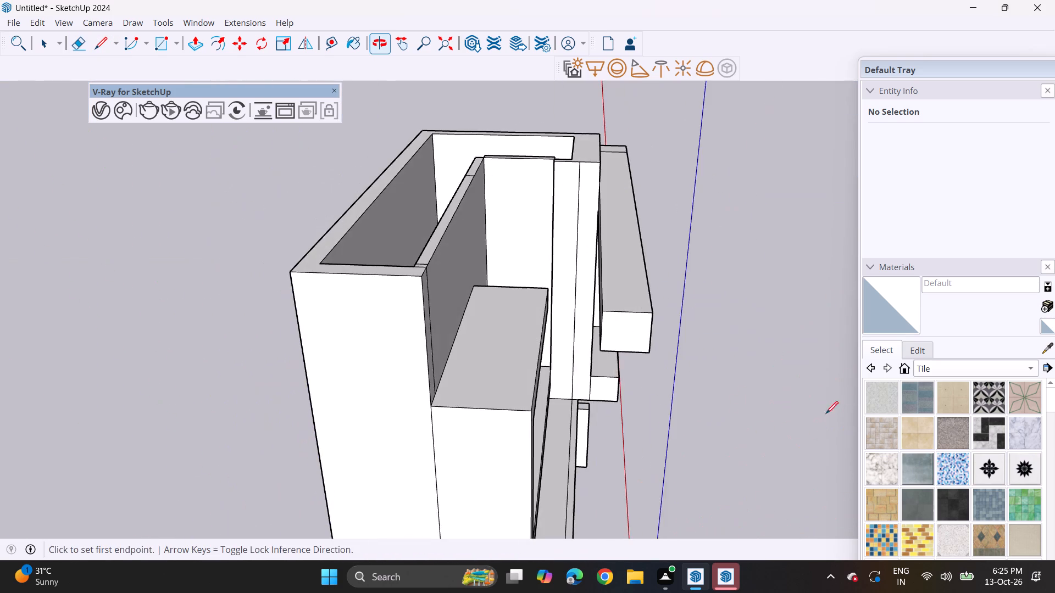
Pull the projecting top beam's inner face back to the upper-floor walls to extend the beam into a roof slab.
{"action": "middle_click_drag", "start_coordinate": [502, 329], "coordinate": [648, 329]}
{"action": "left_click_drag", "start_coordinate": [191, 36], "coordinate": [204, 38]}
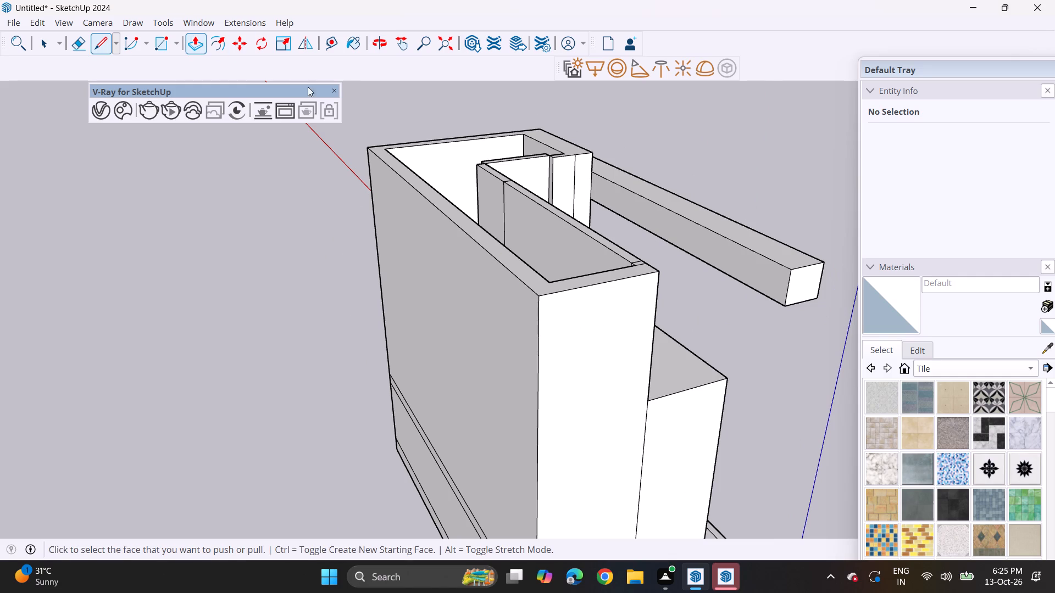
{"action": "left_click", "coordinate": [745, 266]}
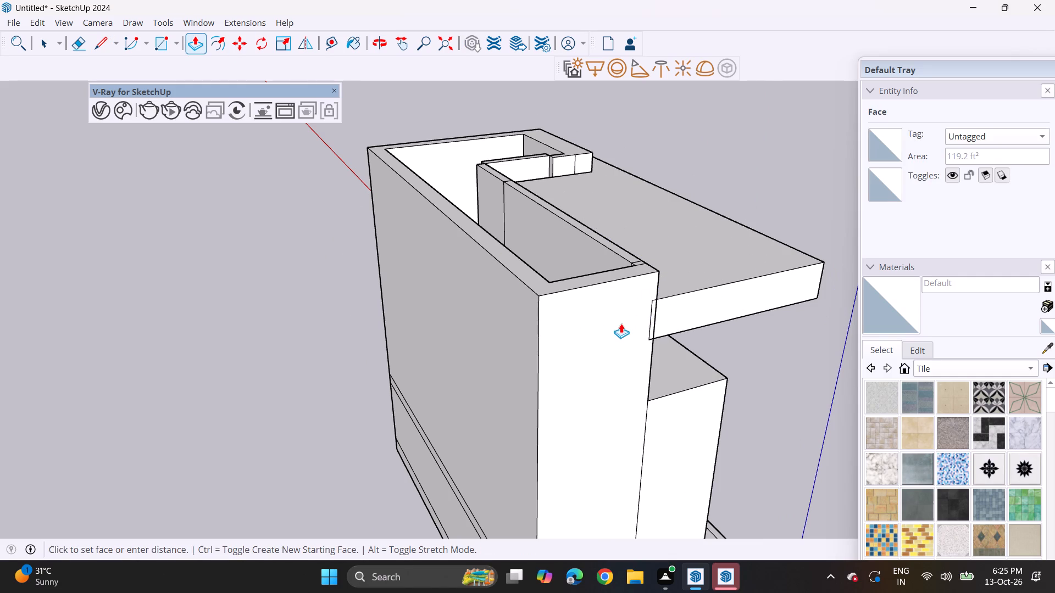
{"action": "left_click", "coordinate": [655, 332]}
Lower the top of the outer wall ring flush with the roof slab's top surface.
{"action": "middle_click_drag", "start_coordinate": [781, 287], "coordinate": [357, 249]}
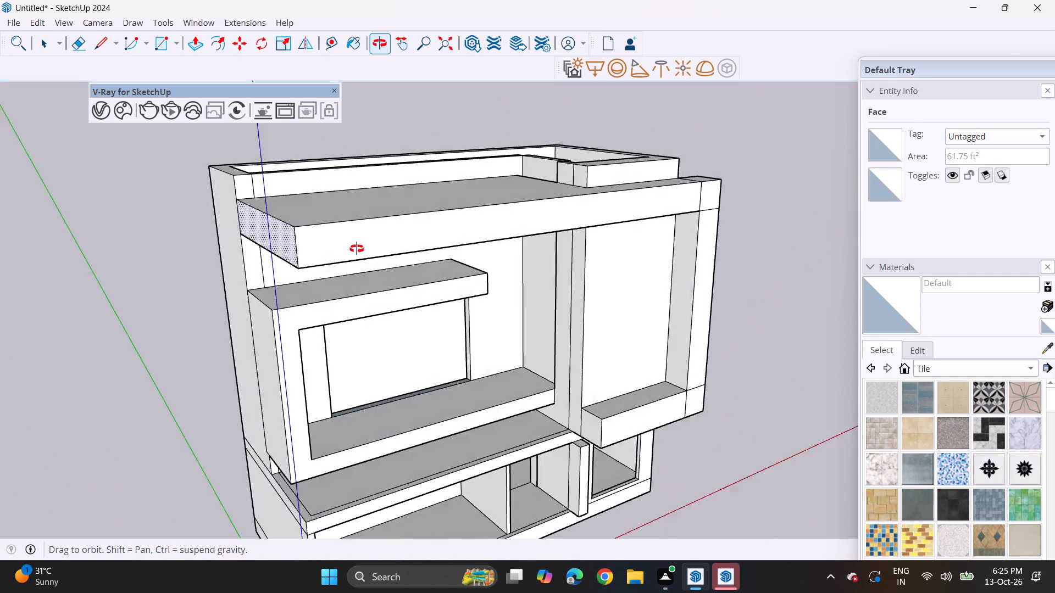
{"action": "middle_click_drag", "start_coordinate": [357, 249], "coordinate": [226, 228]}
{"action": "middle_click_drag", "start_coordinate": [357, 146], "coordinate": [365, 361]}
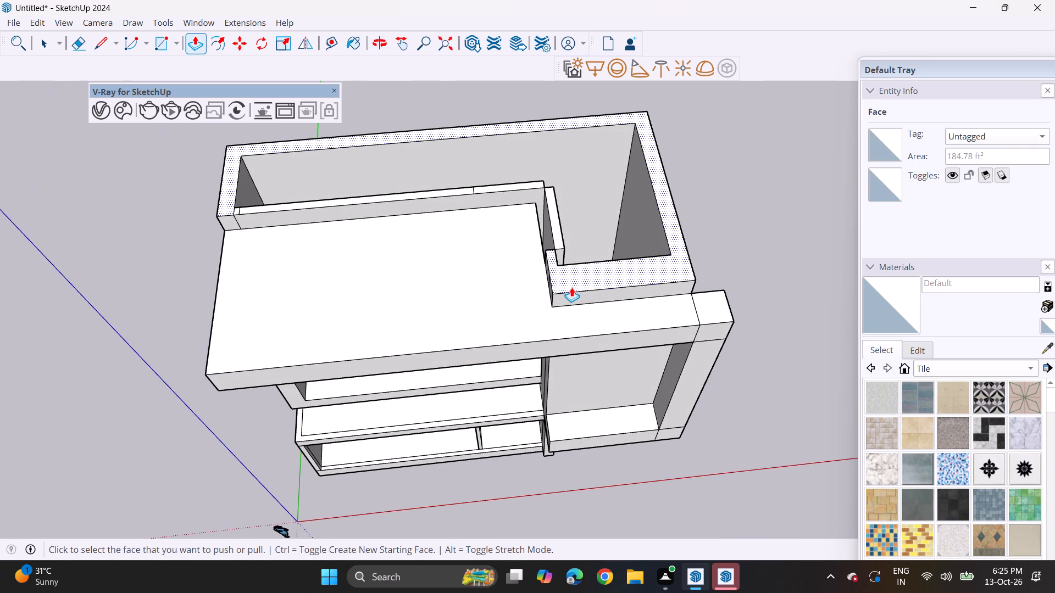
{"action": "left_click", "coordinate": [571, 287]}
{"action": "left_click", "coordinate": [570, 309]}
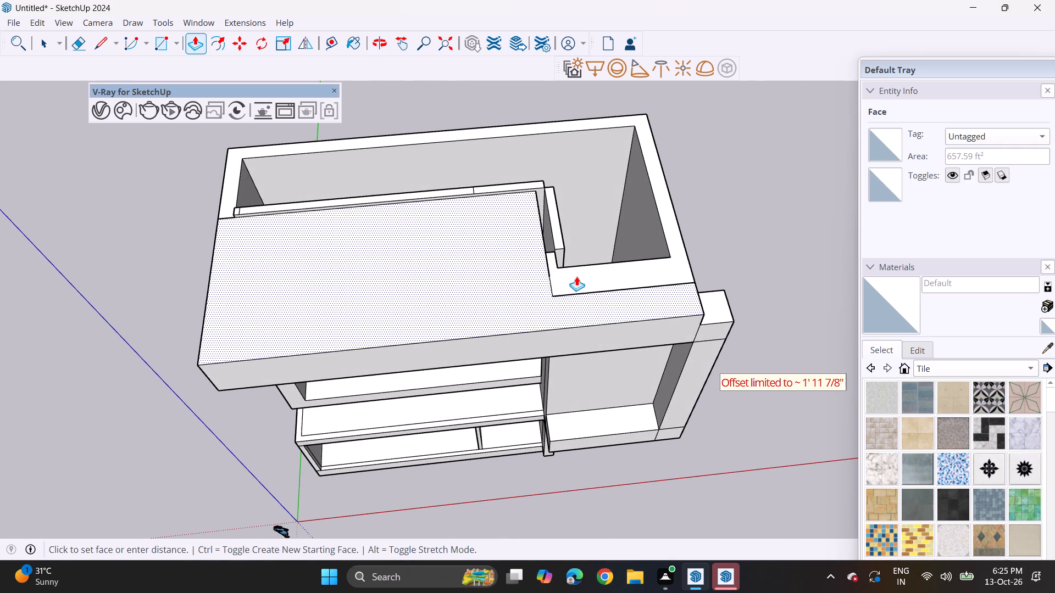
{"action": "key", "text": "Escape"}
{"action": "left_click", "coordinate": [576, 282]}
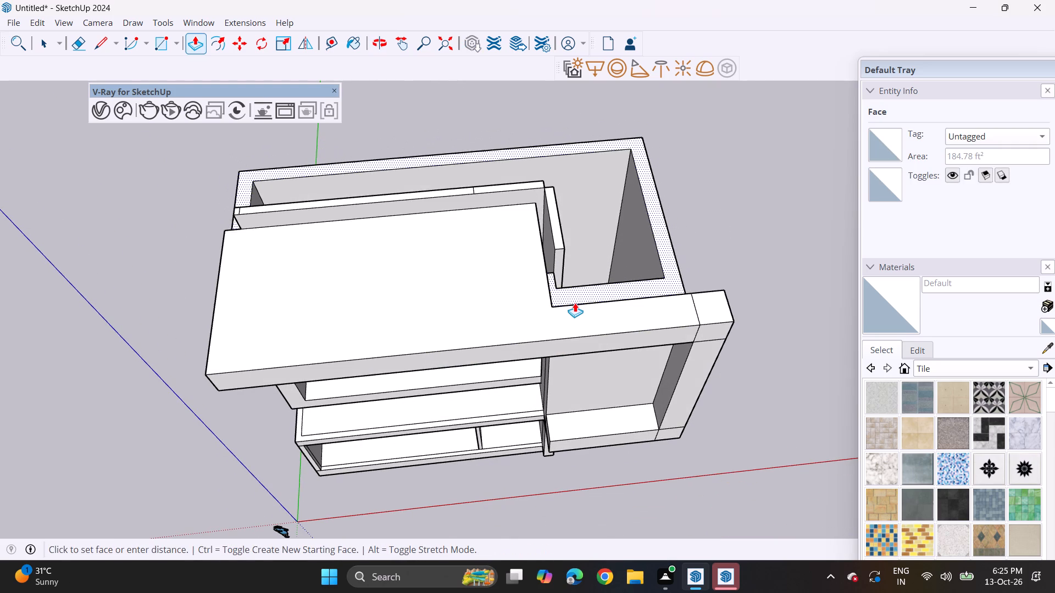
{"action": "left_click", "coordinate": [675, 331]}
Lower the tops of the short return wall and both recessed wall sections by the same amount as the outer ring.
{"action": "double_click", "coordinate": [557, 231]}
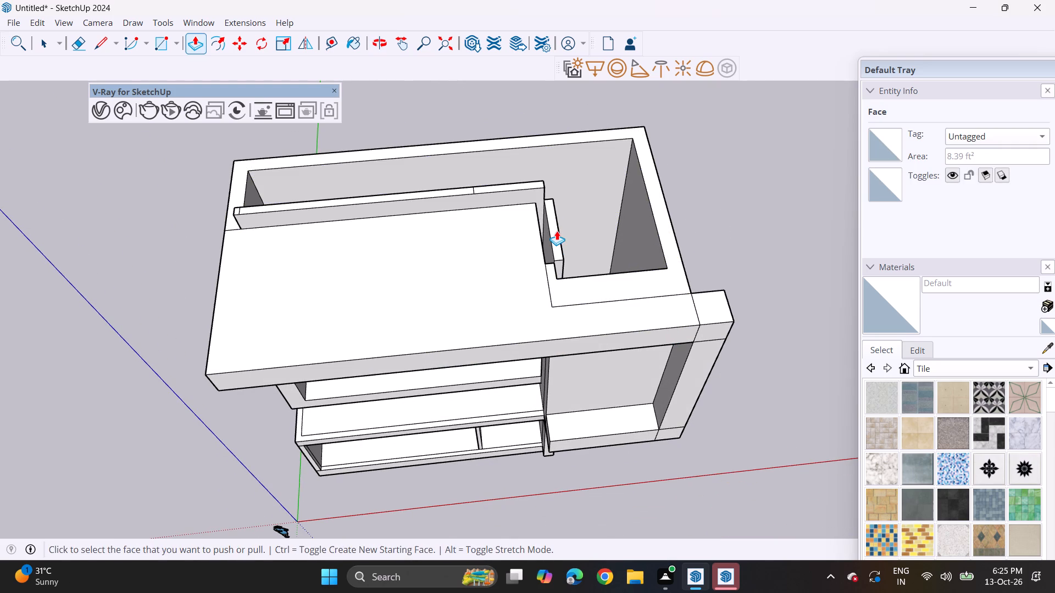
{"action": "middle_click_drag", "start_coordinate": [556, 239], "coordinate": [308, 188]}
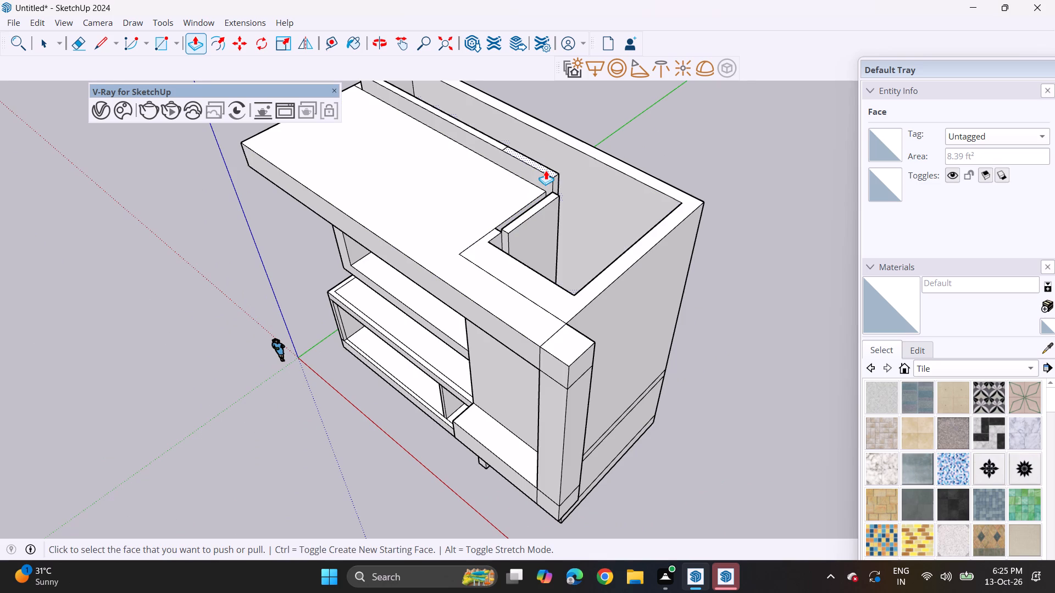
{"action": "double_click", "coordinate": [546, 170]}
{"action": "double_click", "coordinate": [481, 135]}
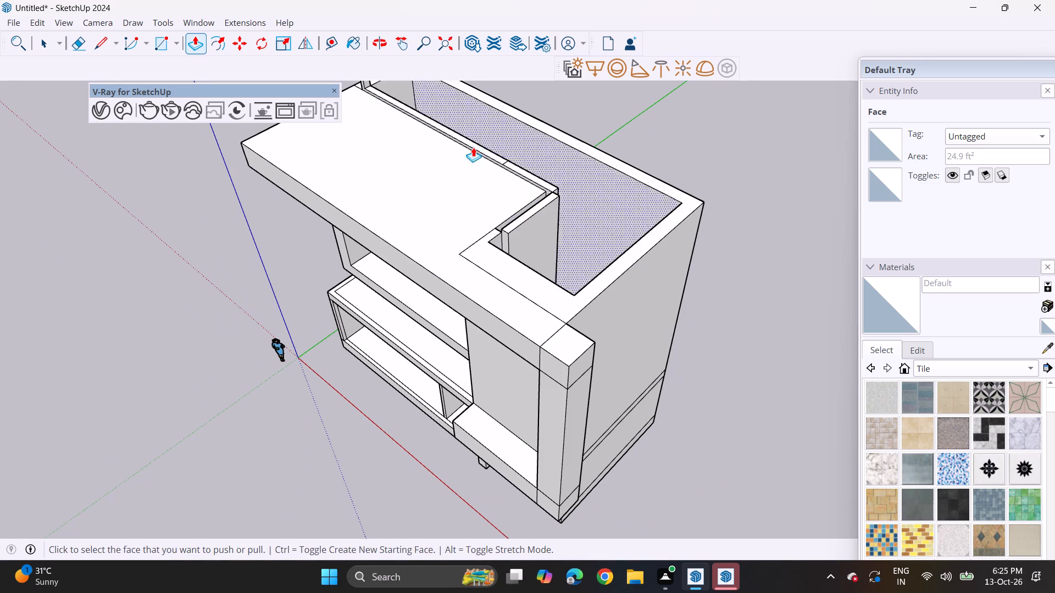
Lower the small filler piece at the recessed wall's outer end by the same amount, undoing any stray change to the outer ring.
{"action": "middle_click_drag", "start_coordinate": [450, 163], "coordinate": [526, 253]}
{"action": "middle_click_drag", "start_coordinate": [451, 206], "coordinate": [475, 244]}
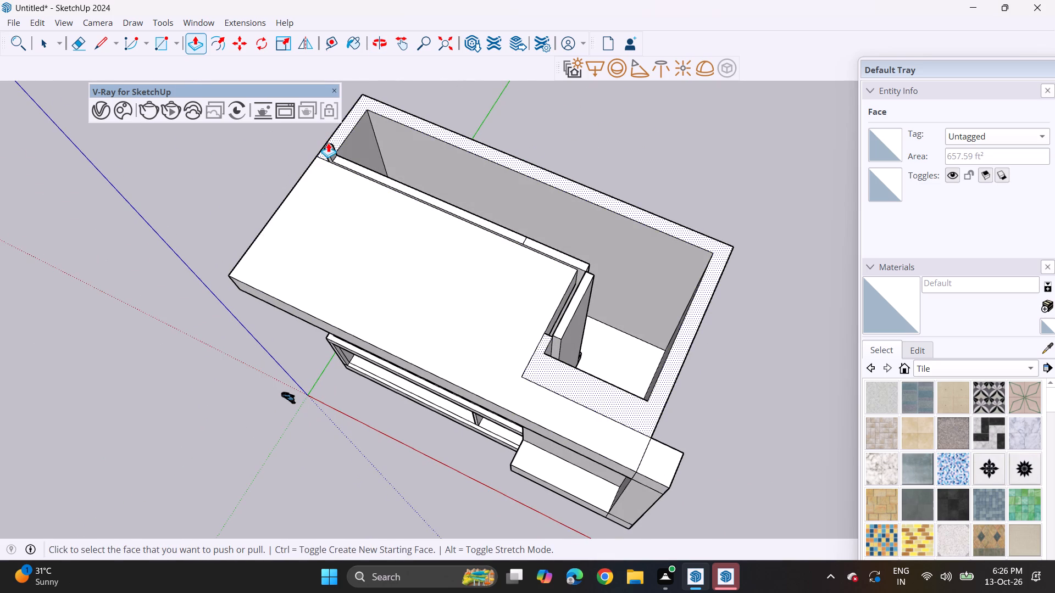
{"action": "double_click", "coordinate": [328, 143]}
{"action": "key", "text": "ctrl+z"}
{"action": "scroll", "coordinate": [323, 182], "scroll_direction": "up", "scroll_amount": 2}
{"action": "scroll", "coordinate": [320, 115], "scroll_direction": "up", "scroll_amount": 15}
{"action": "double_click", "coordinate": [331, 162]}
{"action": "middle_click_drag", "start_coordinate": [369, 222], "coordinate": [391, 126]}
{"action": "middle_click_drag", "start_coordinate": [381, 192], "coordinate": [673, 177]}
{"action": "middle_click_drag", "start_coordinate": [431, 275], "coordinate": [519, 233]}
{"action": "left_click_drag", "start_coordinate": [509, 244], "coordinate": [514, 220]}
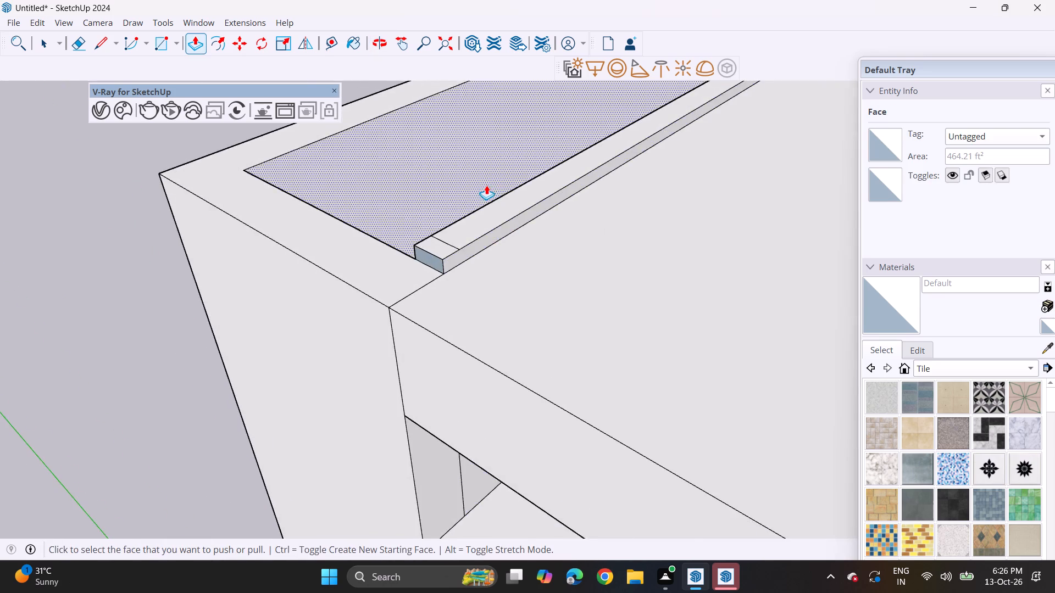
Draw a vertical line on the recessed wall from the roof slab's underside down to the top of the projecting window frame.
{"action": "scroll", "coordinate": [492, 199], "scroll_direction": "down", "scroll_amount": 3}
{"action": "middle_click_drag", "start_coordinate": [574, 294], "coordinate": [436, 134]}
{"action": "scroll", "coordinate": [457, 165], "scroll_direction": "down", "scroll_amount": 15}
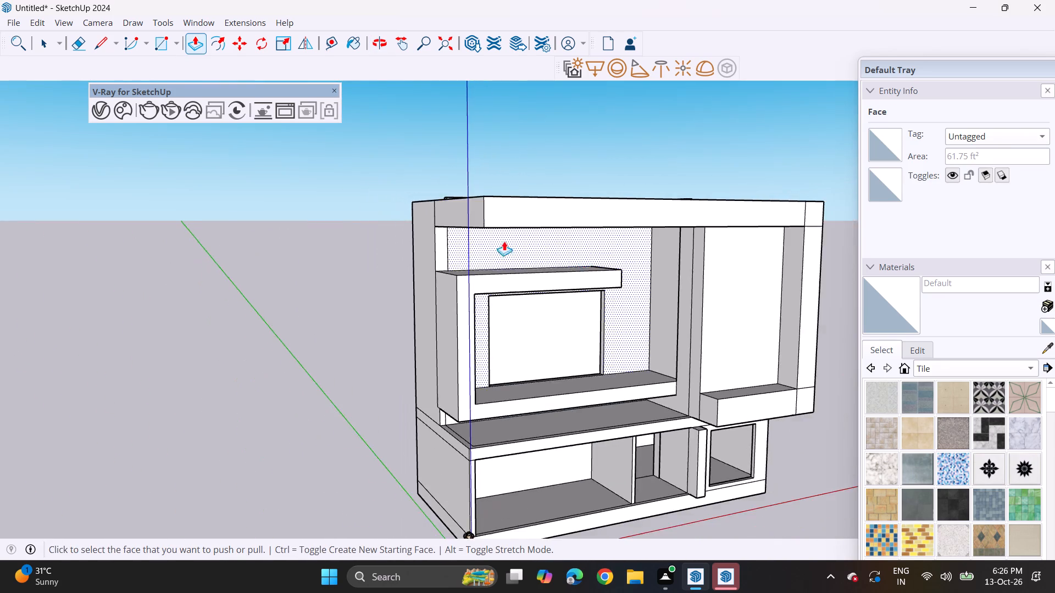
{"action": "middle_click_drag", "start_coordinate": [575, 250], "coordinate": [435, 159]}
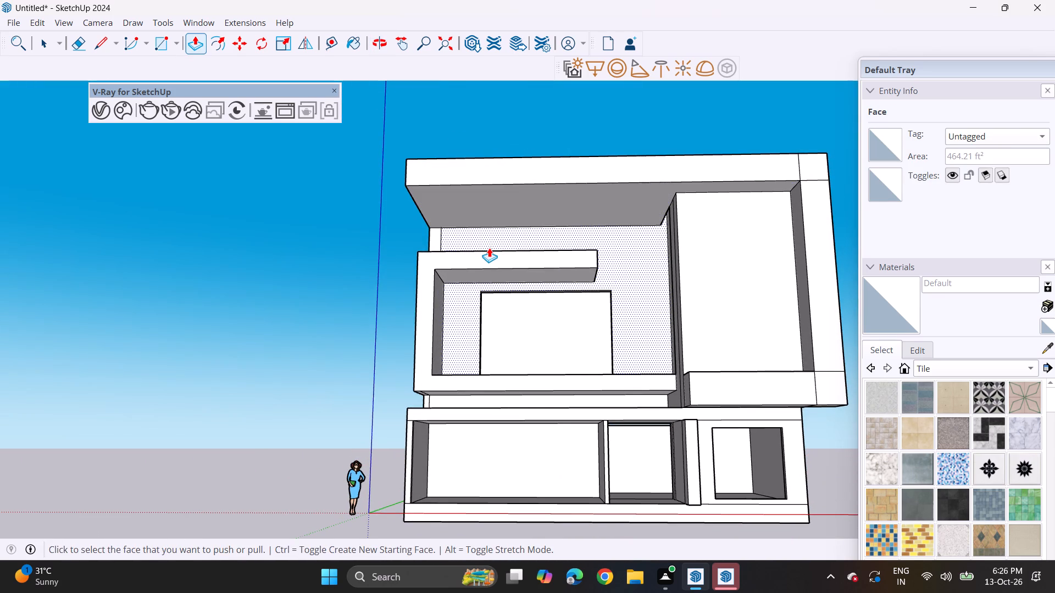
{"action": "middle_click_drag", "start_coordinate": [468, 232], "coordinate": [488, 261]}
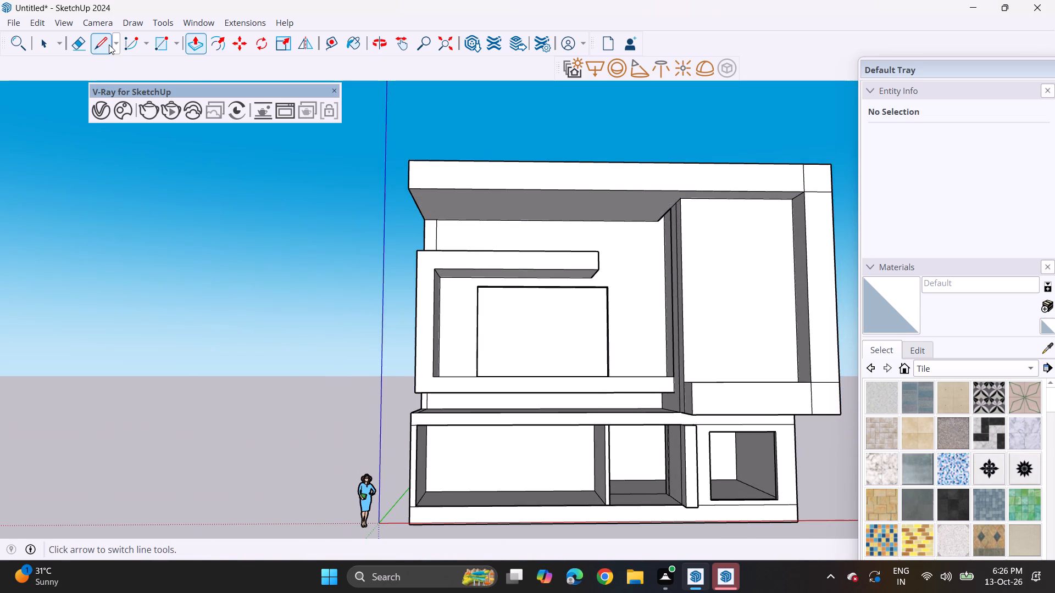
{"action": "left_click_drag", "start_coordinate": [107, 44], "coordinate": [121, 50]}
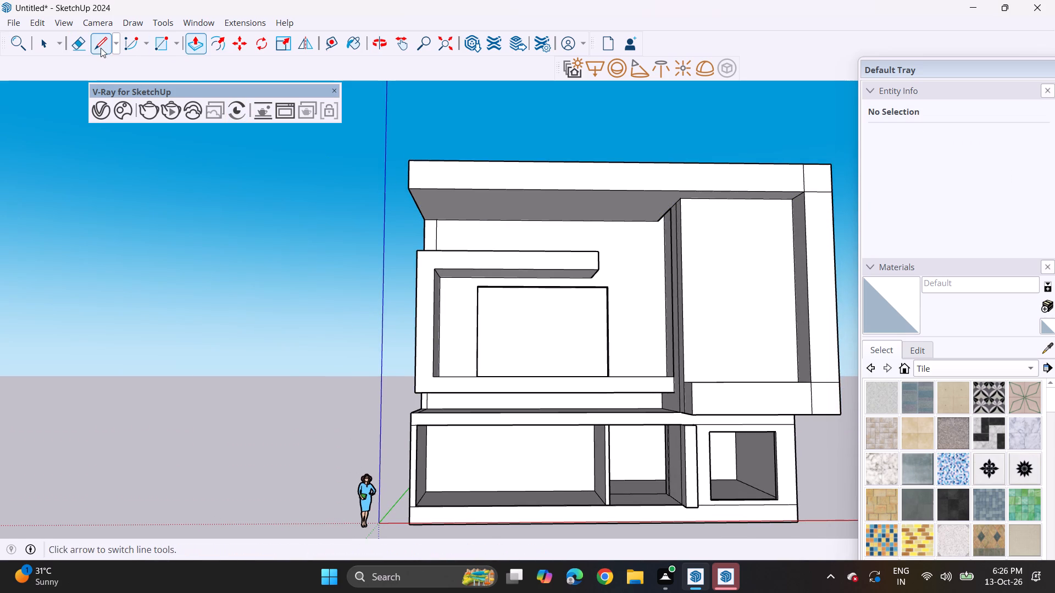
{"action": "left_click", "coordinate": [101, 48]}
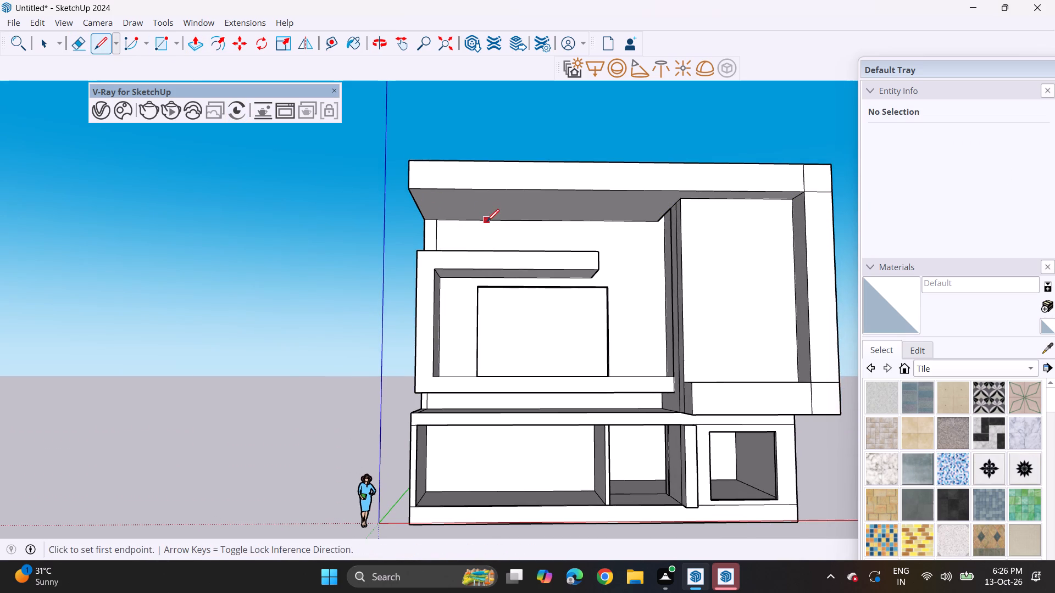
{"action": "left_click", "coordinate": [487, 221]}
{"action": "middle_click_drag", "start_coordinate": [484, 274], "coordinate": [508, 348]}
{"action": "left_click", "coordinate": [487, 251]}
Push the side wall's front end and the marked wall panel inward above the window frame to cut a corner opening.
{"action": "middle_click_drag", "start_coordinate": [470, 261], "coordinate": [632, 228]}
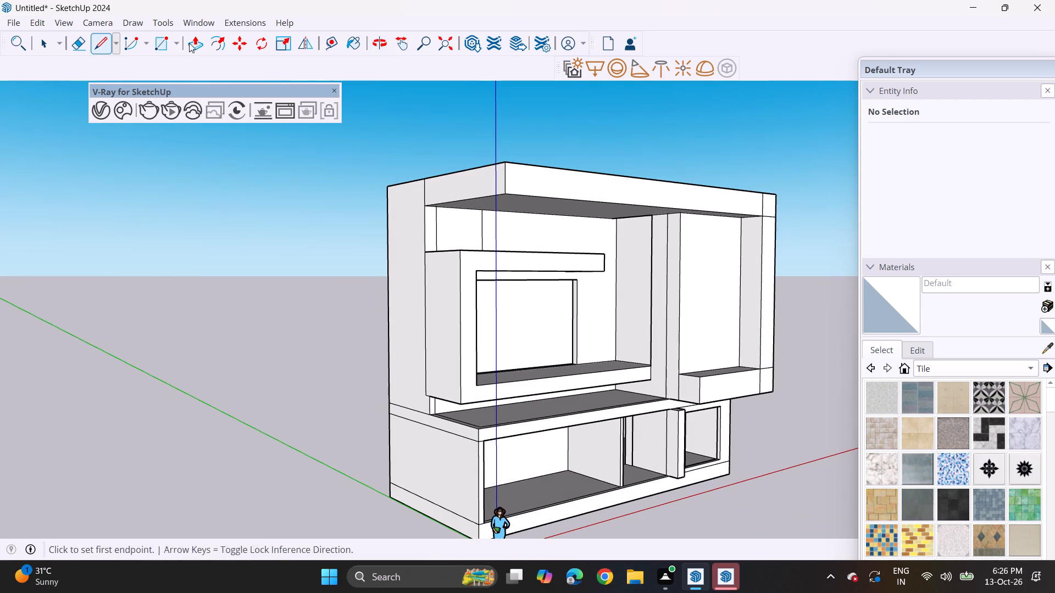
{"action": "left_click", "coordinate": [81, 46]}
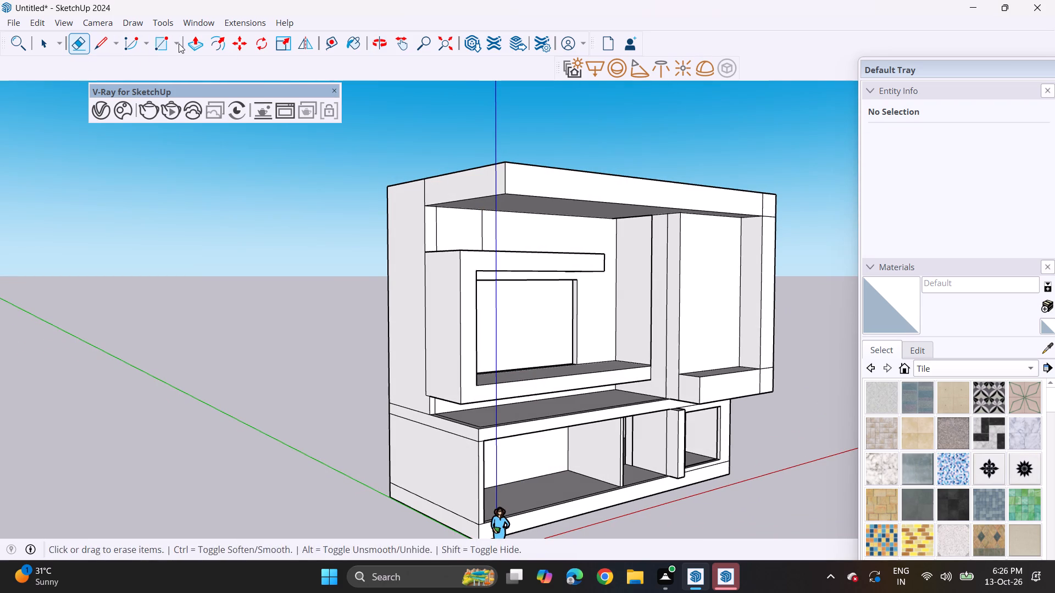
{"action": "left_click", "coordinate": [197, 43]}
{"action": "left_click", "coordinate": [431, 222]}
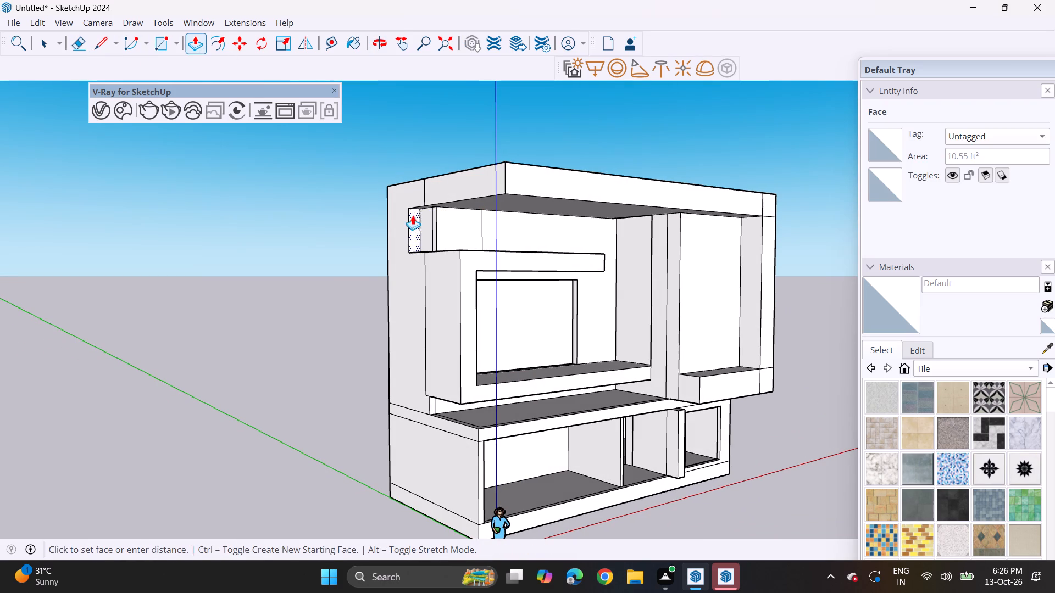
{"action": "left_click", "coordinate": [395, 217]}
{"action": "left_click", "coordinate": [456, 225]}
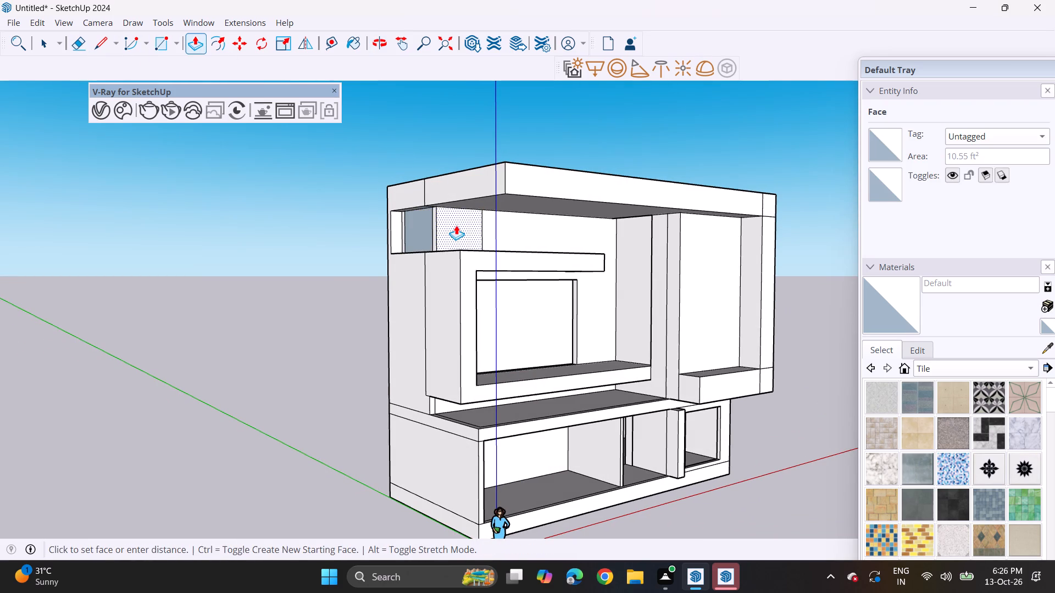
{"action": "left_click", "coordinate": [442, 222]}
Erase the leftover vertical corner edges between the two pushed-in faces to open the corner completely.
{"action": "middle_click_drag", "start_coordinate": [441, 240], "coordinate": [492, 288]}
{"action": "scroll", "coordinate": [452, 249], "scroll_direction": "up", "scroll_amount": 3}
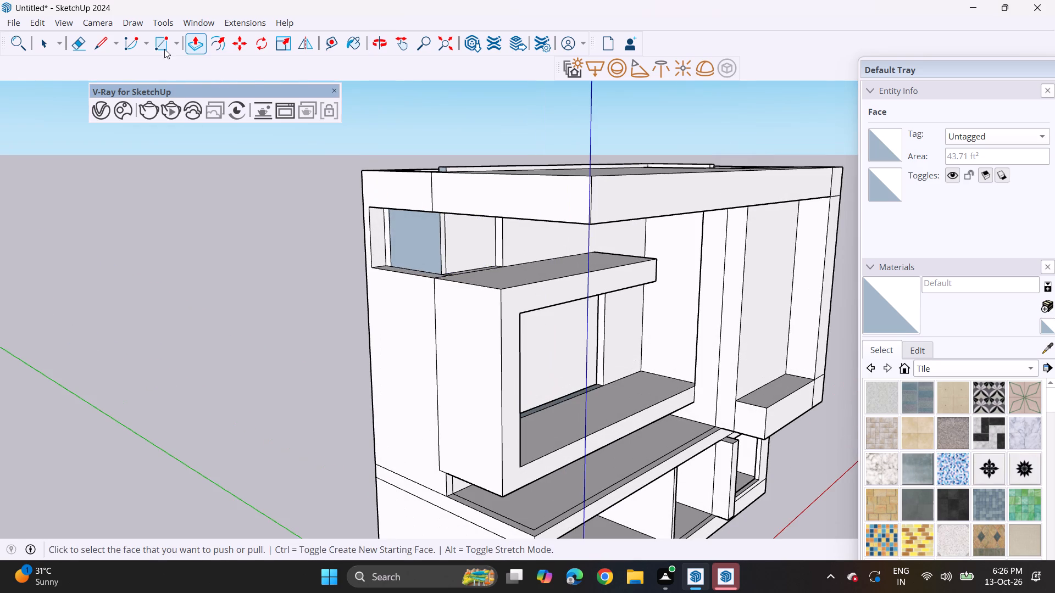
{"action": "left_click", "coordinate": [101, 47]}
{"action": "left_click", "coordinate": [82, 44]}
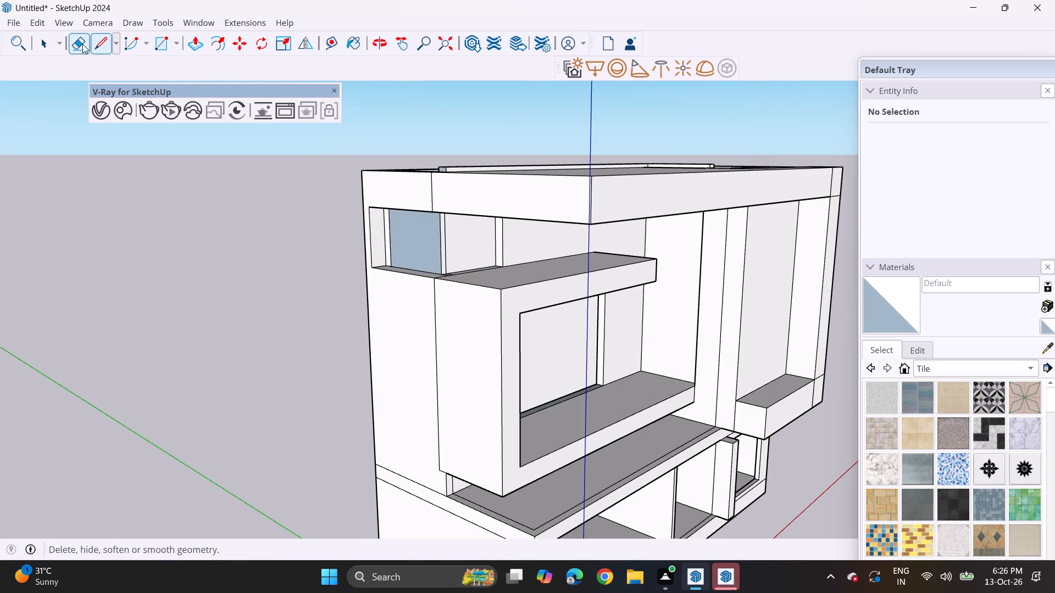
{"action": "left_click_drag", "start_coordinate": [456, 247], "coordinate": [418, 244]}
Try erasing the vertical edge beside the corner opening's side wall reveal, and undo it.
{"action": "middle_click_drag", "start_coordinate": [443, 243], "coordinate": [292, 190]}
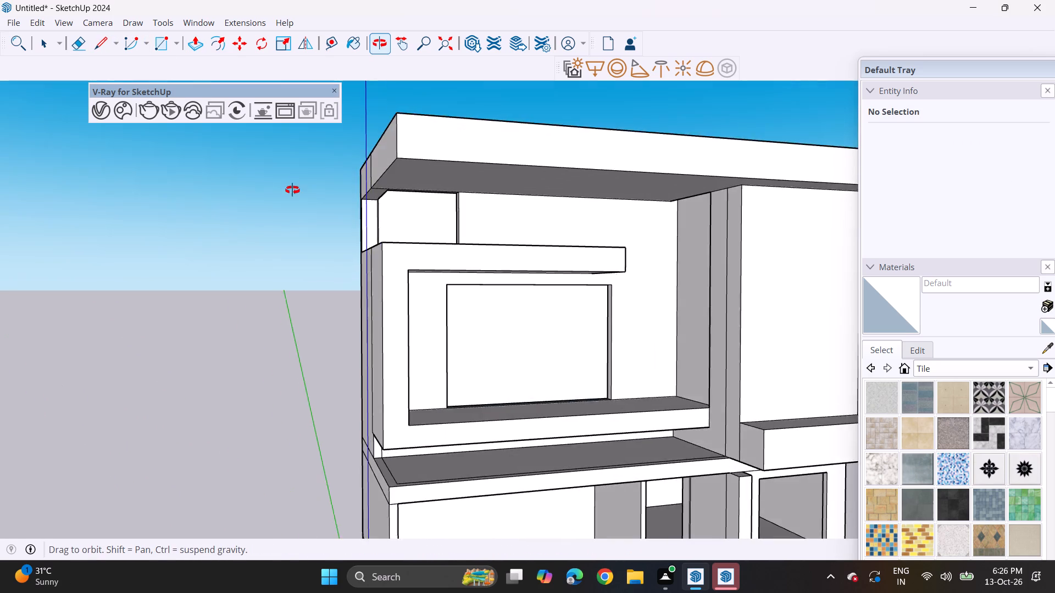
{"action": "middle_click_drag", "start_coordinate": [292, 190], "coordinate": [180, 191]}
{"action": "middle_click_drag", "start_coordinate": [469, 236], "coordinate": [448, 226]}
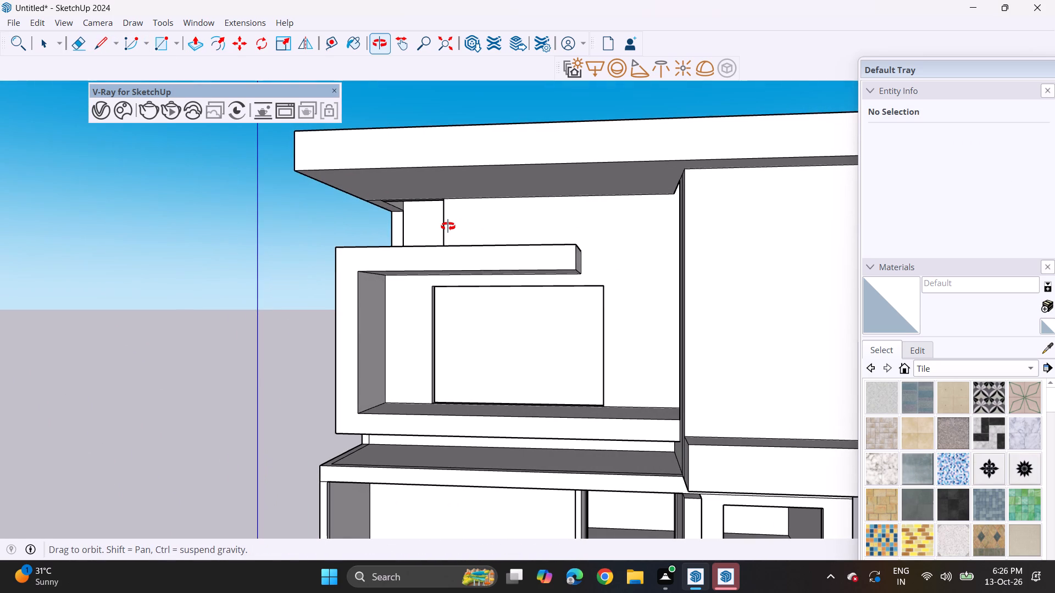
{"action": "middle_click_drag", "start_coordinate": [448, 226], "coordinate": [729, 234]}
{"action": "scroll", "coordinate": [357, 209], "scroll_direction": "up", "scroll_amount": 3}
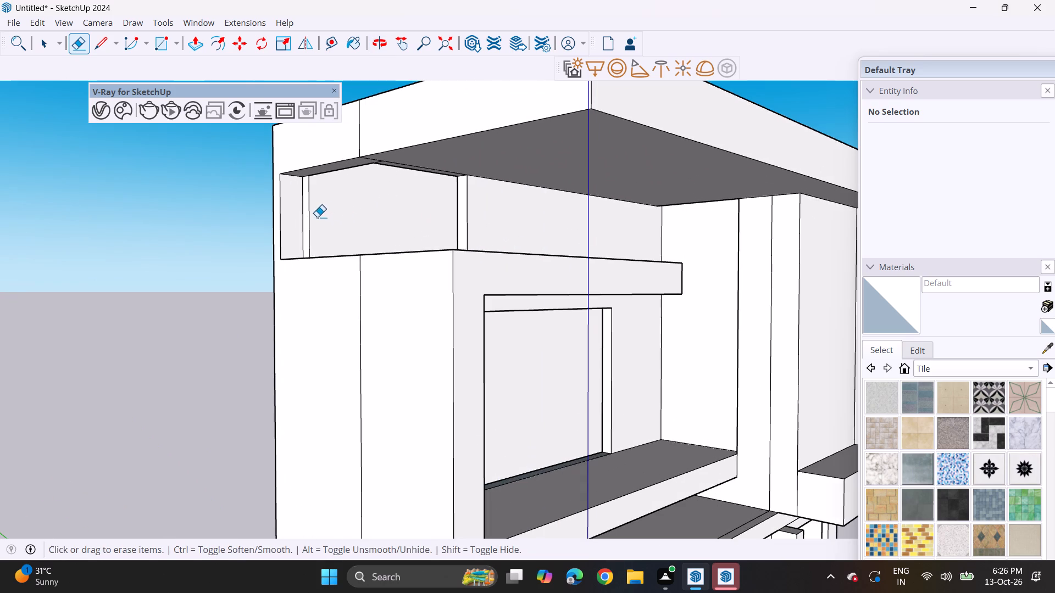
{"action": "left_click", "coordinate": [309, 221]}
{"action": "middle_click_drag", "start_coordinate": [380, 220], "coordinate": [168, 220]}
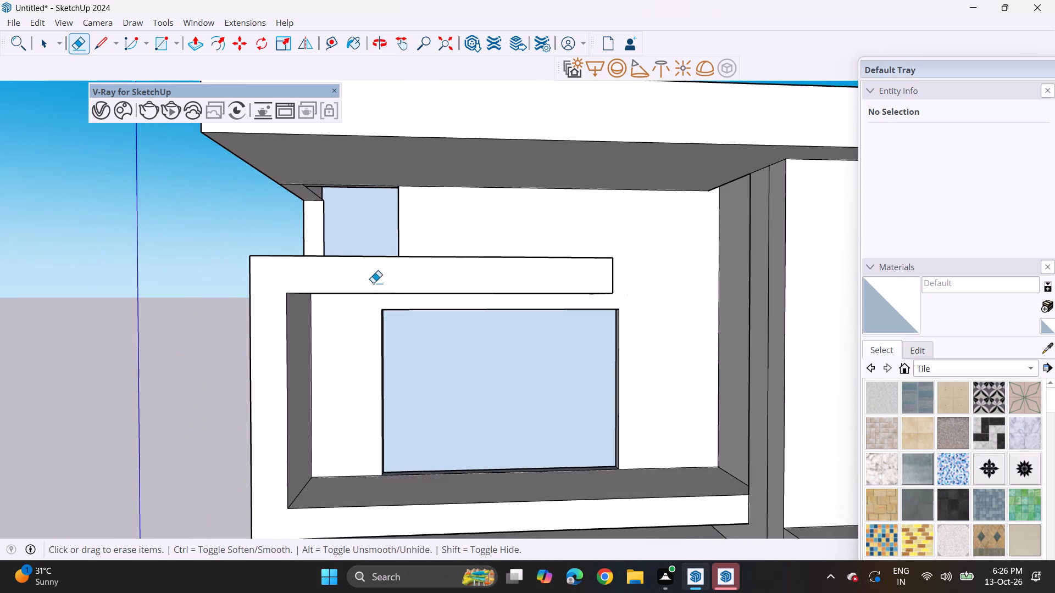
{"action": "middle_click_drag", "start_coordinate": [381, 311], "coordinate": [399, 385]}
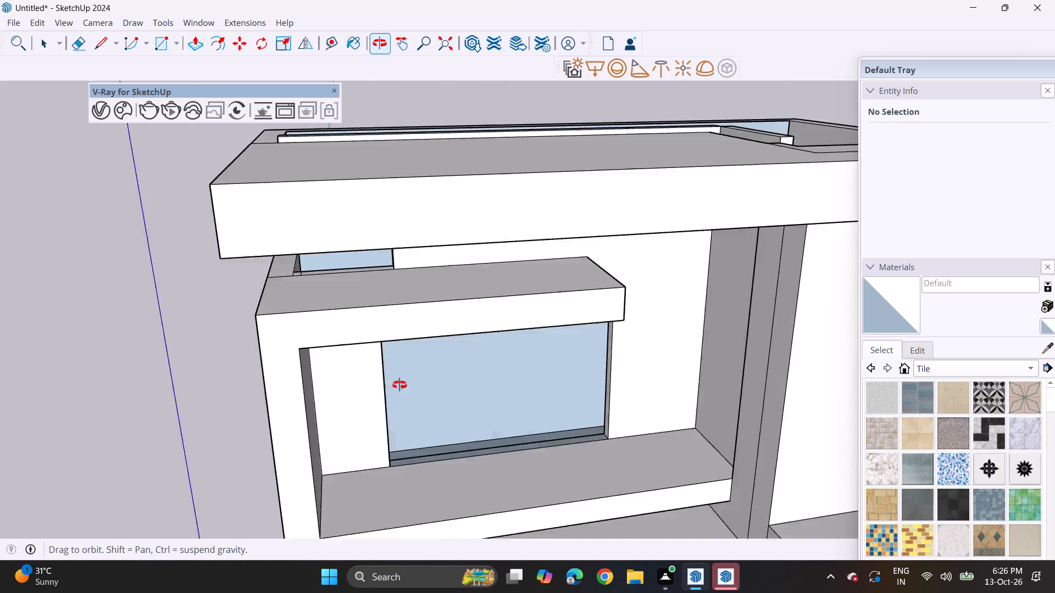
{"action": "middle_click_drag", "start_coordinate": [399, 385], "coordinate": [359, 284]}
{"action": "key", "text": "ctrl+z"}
Erase the leftover seam lines on the roof slab's underside above the corner opening.
{"action": "middle_click_drag", "start_coordinate": [424, 324], "coordinate": [427, 318]}
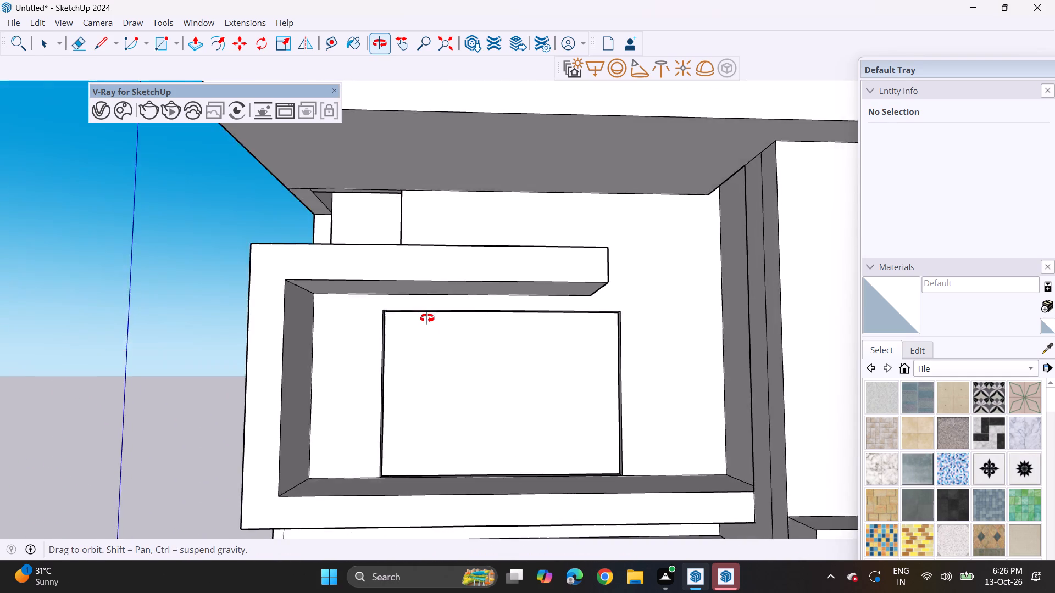
{"action": "middle_click_drag", "start_coordinate": [427, 318], "coordinate": [445, 320]}
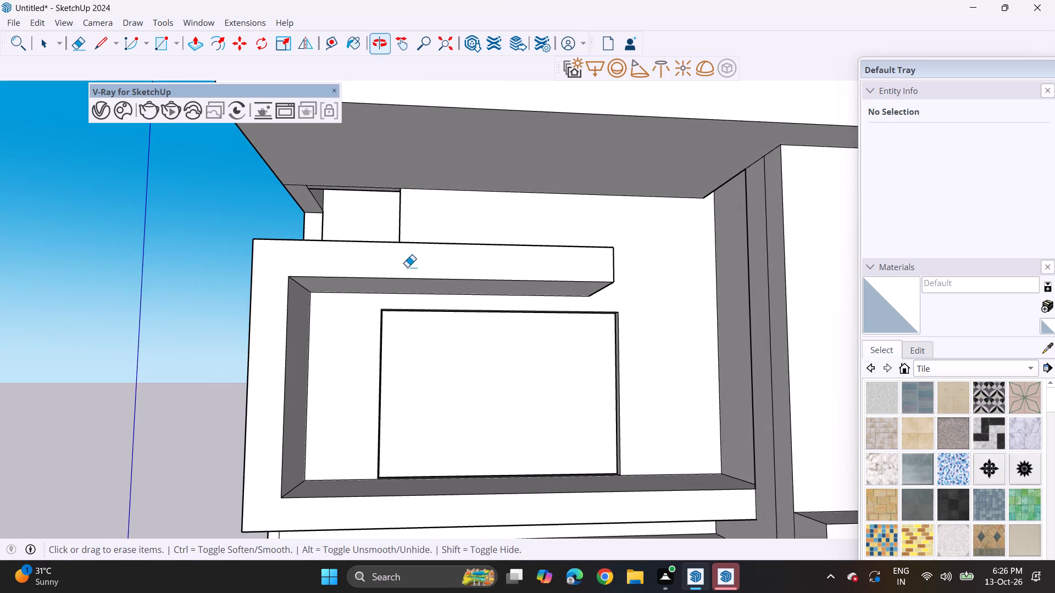
{"action": "middle_click_drag", "start_coordinate": [311, 184], "coordinate": [330, 165]}
{"action": "scroll", "coordinate": [301, 172], "scroll_direction": "up", "scroll_amount": 3}
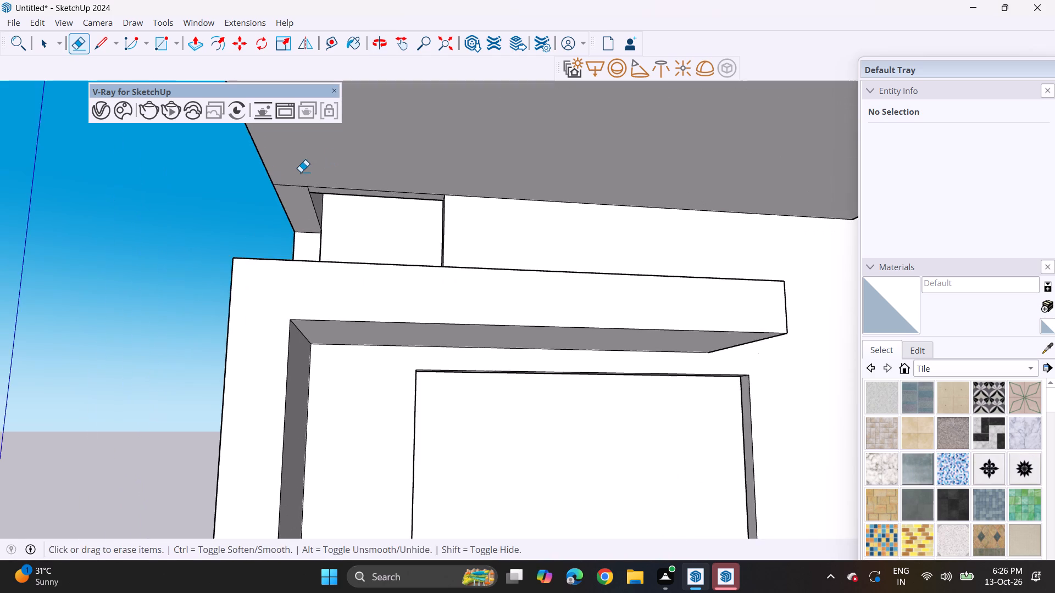
{"action": "scroll", "coordinate": [301, 172], "scroll_direction": "up", "scroll_amount": 4}
{"action": "middle_click", "coordinate": [299, 186]}
{"action": "left_click_drag", "start_coordinate": [299, 186], "coordinate": [299, 195]}
{"action": "left_click_drag", "start_coordinate": [306, 184], "coordinate": [312, 188]}
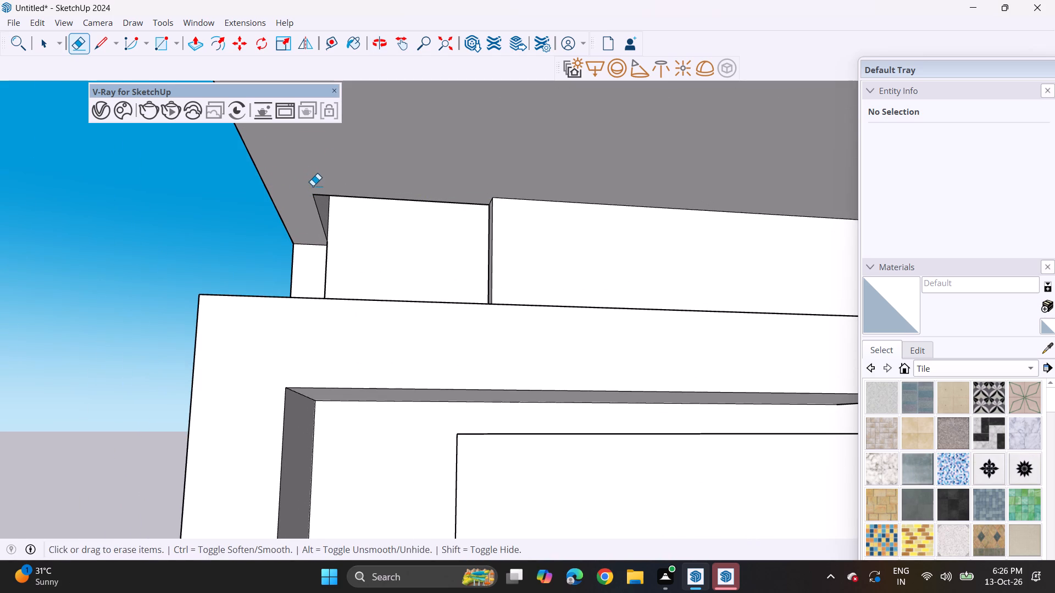
Examine the new corner opening and roof slab underside up close, from the side and from the front.
{"action": "scroll", "coordinate": [313, 186], "scroll_direction": "down", "scroll_amount": 2}
{"action": "middle_click_drag", "start_coordinate": [306, 188], "coordinate": [319, 197]}
{"action": "scroll", "coordinate": [318, 182], "scroll_direction": "down", "scroll_amount": 3}
{"action": "middle_click_drag", "start_coordinate": [308, 186], "coordinate": [388, 187]}
{"action": "scroll", "coordinate": [298, 200], "scroll_direction": "up", "scroll_amount": 3}
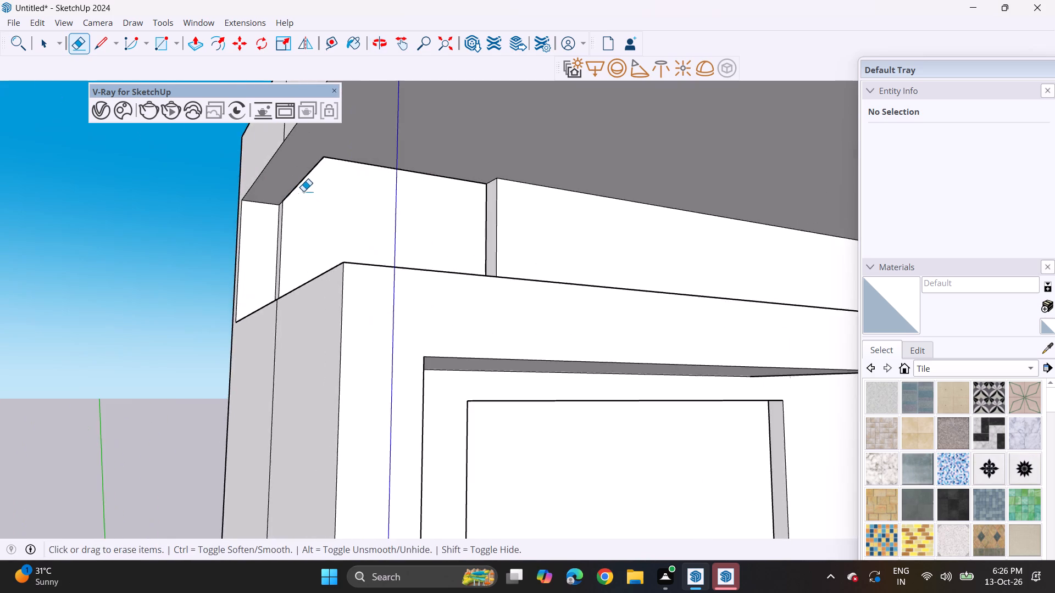
{"action": "scroll", "coordinate": [303, 191], "scroll_direction": "up", "scroll_amount": 3}
{"action": "middle_click_drag", "start_coordinate": [305, 187], "coordinate": [181, 188]}
{"action": "scroll", "coordinate": [305, 187], "scroll_direction": "up", "scroll_amount": 1}
{"action": "scroll", "coordinate": [299, 139], "scroll_direction": "down", "scroll_amount": 3}
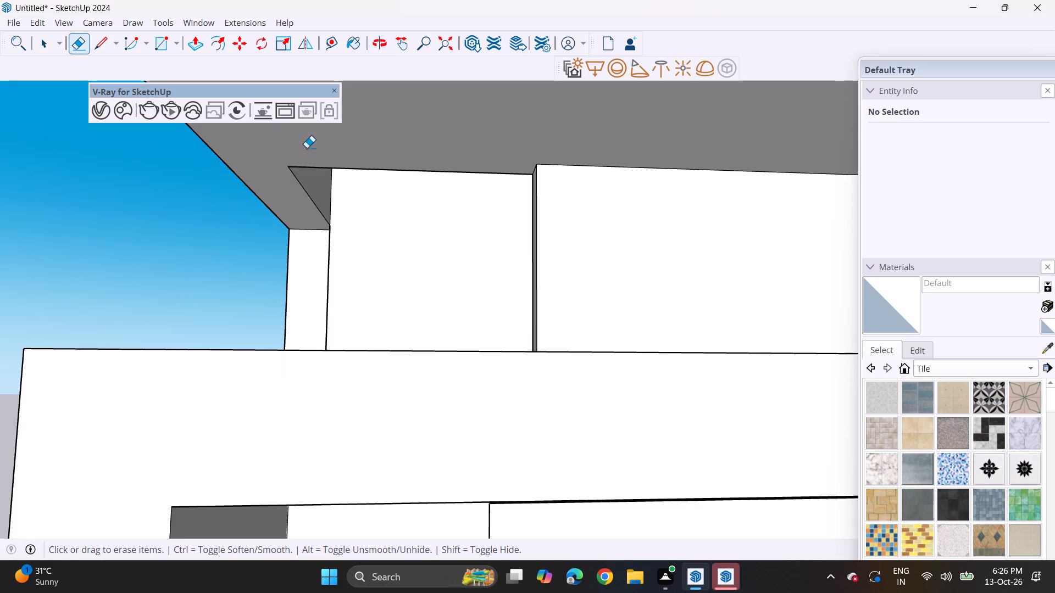
{"action": "scroll", "coordinate": [307, 148], "scroll_direction": "down", "scroll_amount": 14}
{"action": "middle_click_drag", "start_coordinate": [391, 172], "coordinate": [431, 282]}
{"action": "middle_click_drag", "start_coordinate": [425, 262], "coordinate": [420, 238]}
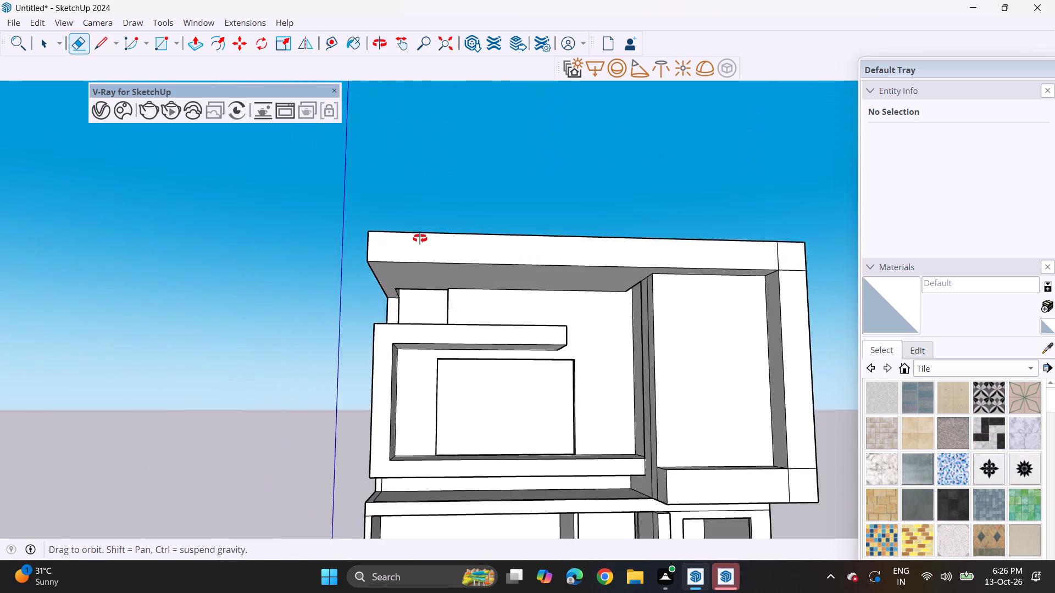
{"action": "middle_click_drag", "start_coordinate": [420, 238], "coordinate": [416, 199]}
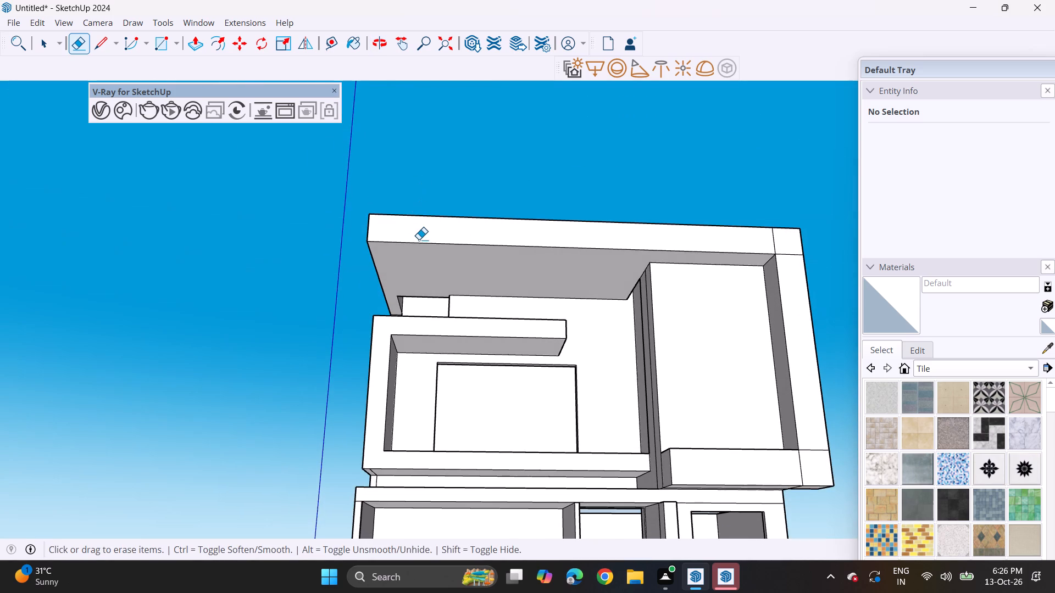
Draw a narrow rectangular strip of about 11 ft² on the roof slab's underside, just in front of the corner opening.
{"action": "scroll", "coordinate": [425, 282], "scroll_direction": "up", "scroll_amount": 4}
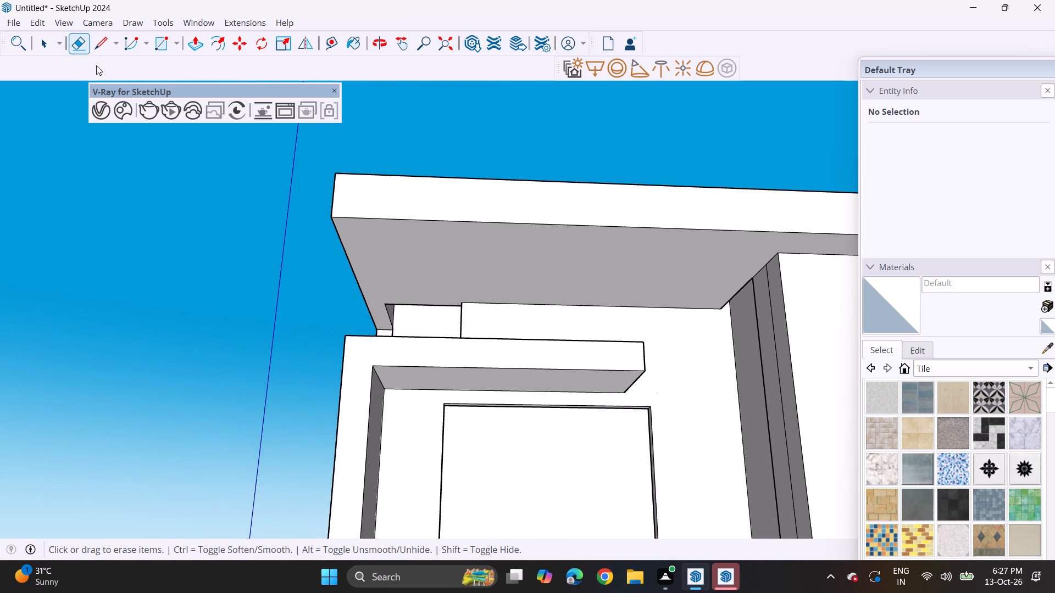
{"action": "left_click", "coordinate": [161, 41]}
{"action": "scroll", "coordinate": [373, 262], "scroll_direction": "up", "scroll_amount": 2}
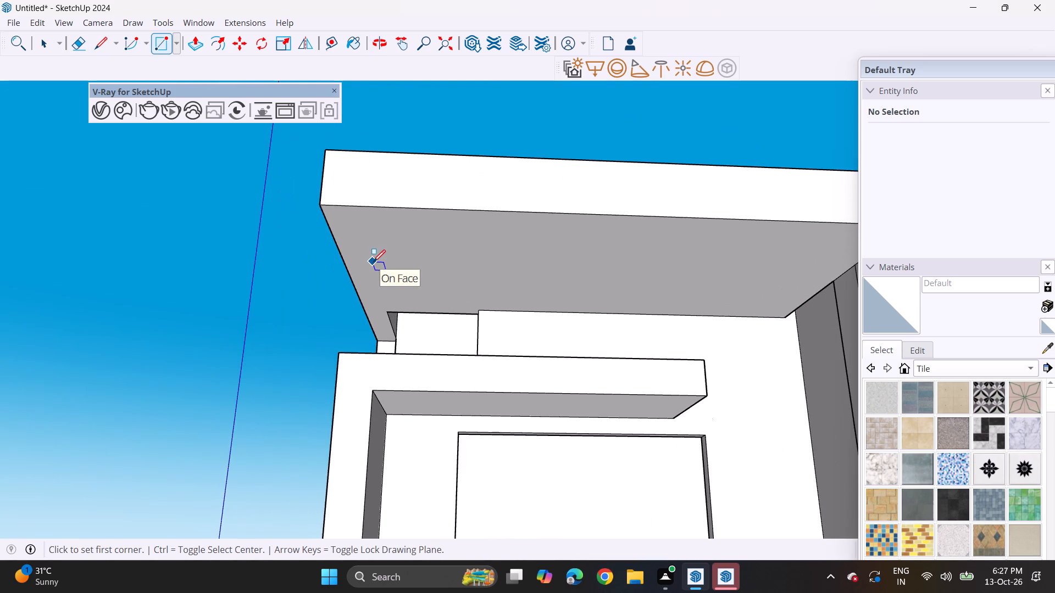
{"action": "scroll", "coordinate": [373, 262], "scroll_direction": "up", "scroll_amount": 3}
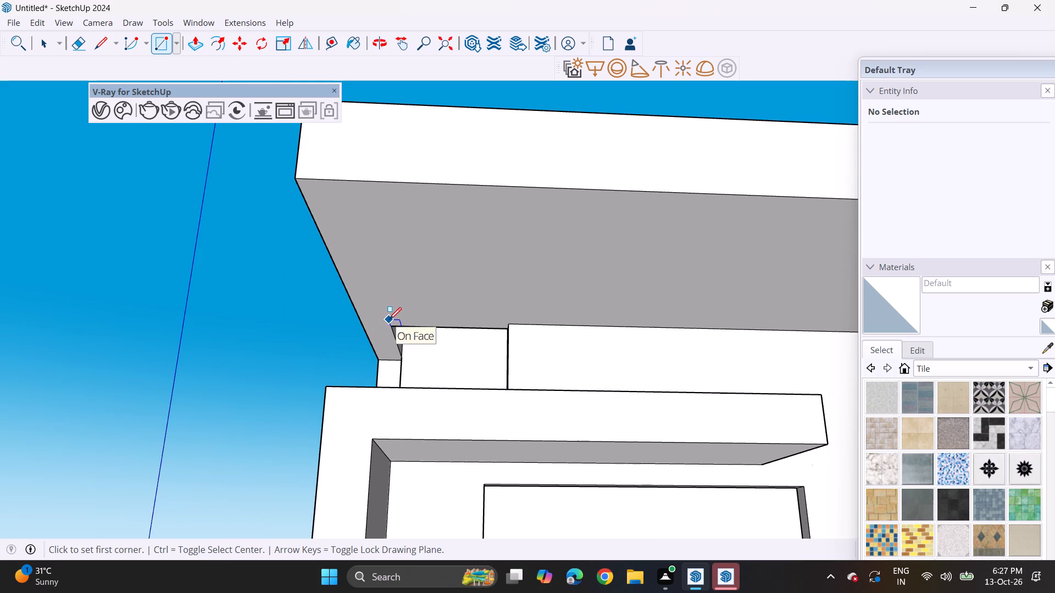
{"action": "left_click", "coordinate": [389, 320]}
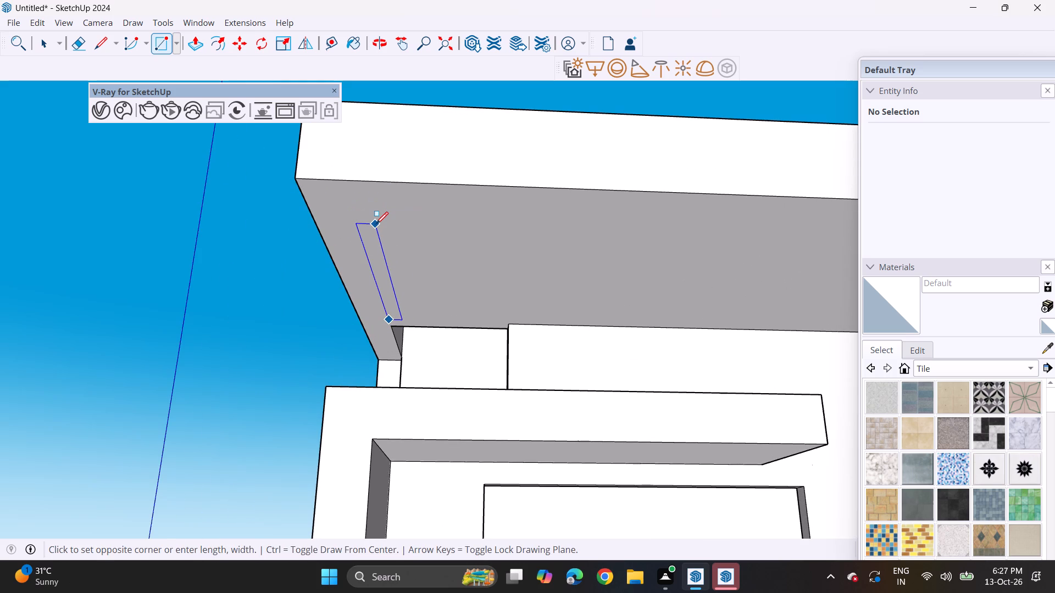
{"action": "left_click", "coordinate": [376, 224]}
Copy the strip with its edges a short distance along the slab's underside and multiply it into six evenly spaced copies.
{"action": "key", "text": "space"}
{"action": "double_click", "coordinate": [380, 272]}
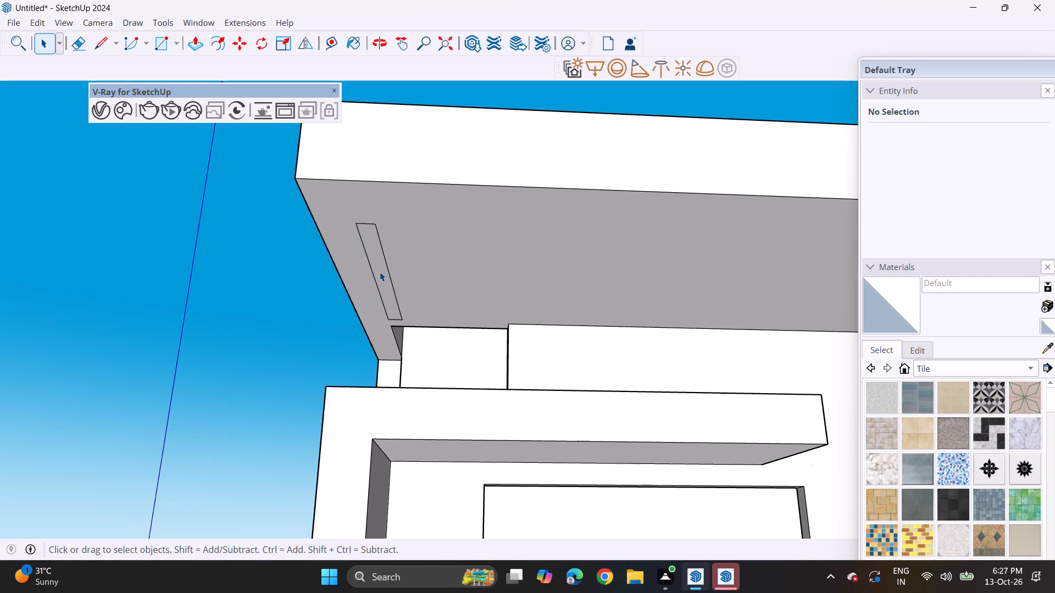
{"action": "key", "text": "m"}
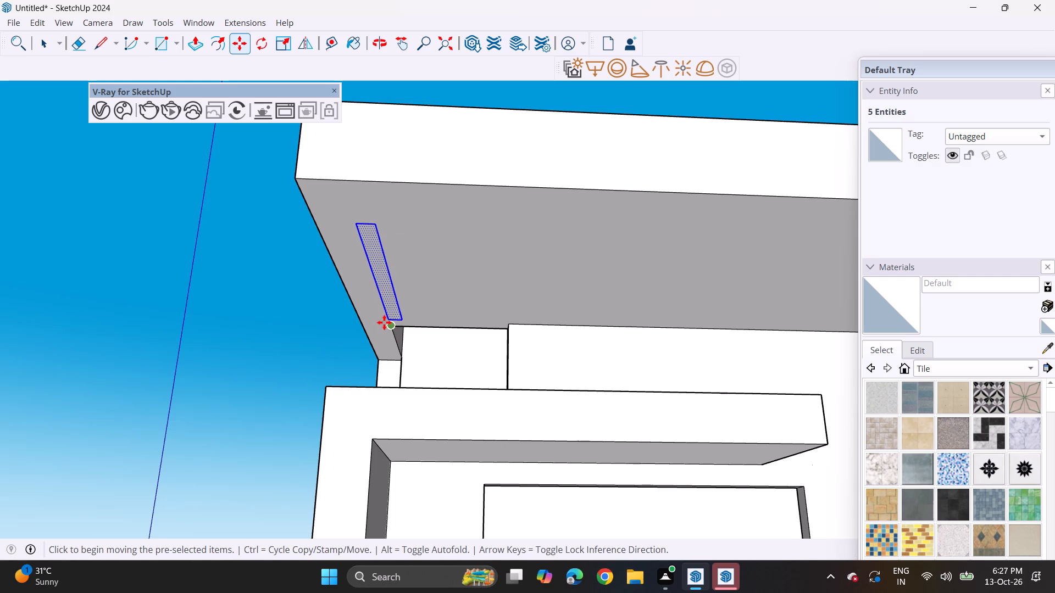
{"action": "left_click", "coordinate": [390, 321]}
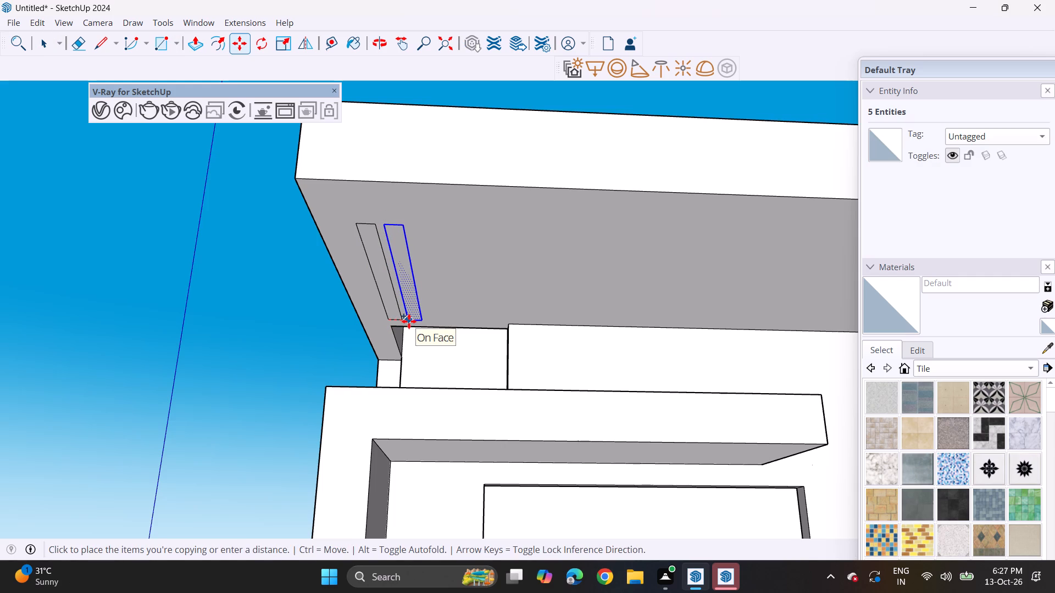
{"action": "left_click", "coordinate": [409, 321]}
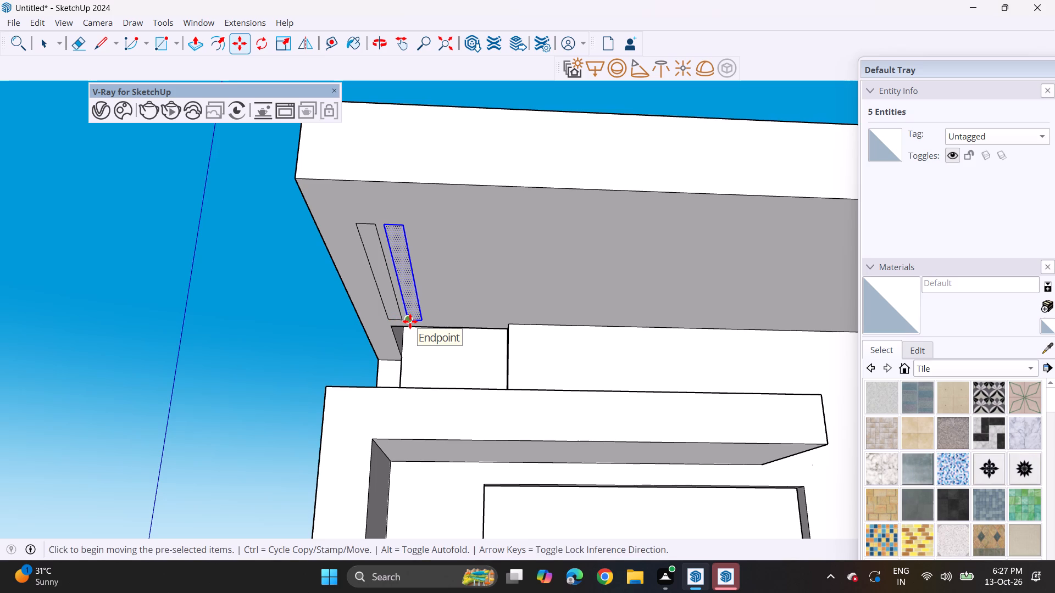
{"action": "key", "text": "shift+asterisk"}
{"action": "key", "text": "6"}
{"action": "key", "text": "Return"}
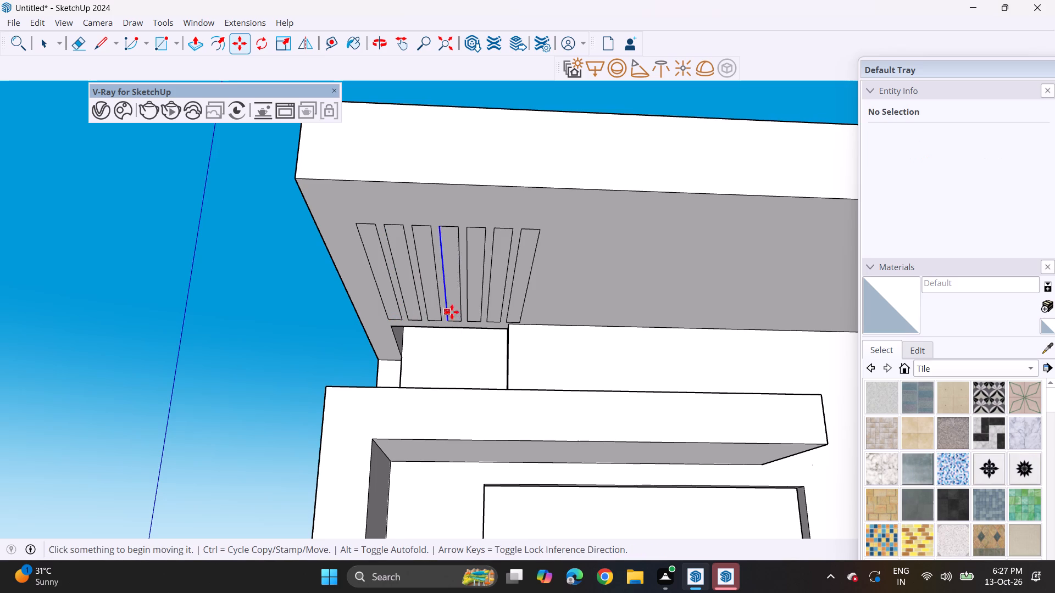
Delete the last strip of the row, the one farthest from the slab's outer corner.
{"action": "key", "text": "space"}
{"action": "double_click", "coordinate": [514, 295]}
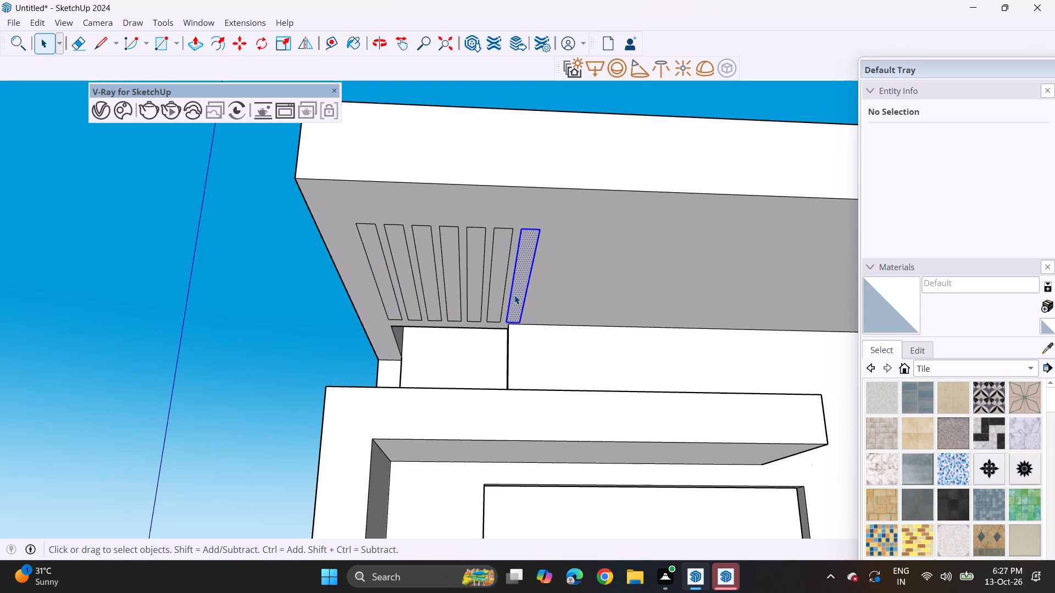
{"action": "key", "text": "Delete"}
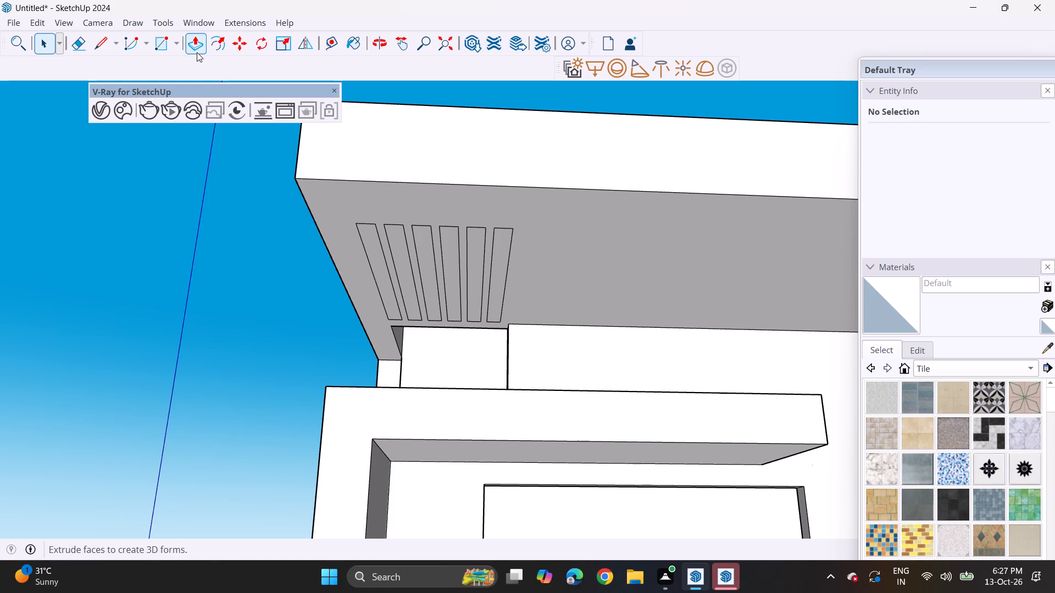
Push the projecting roof slab's top face down slightly to make the slab thinner.
{"action": "left_click", "coordinate": [199, 51]}
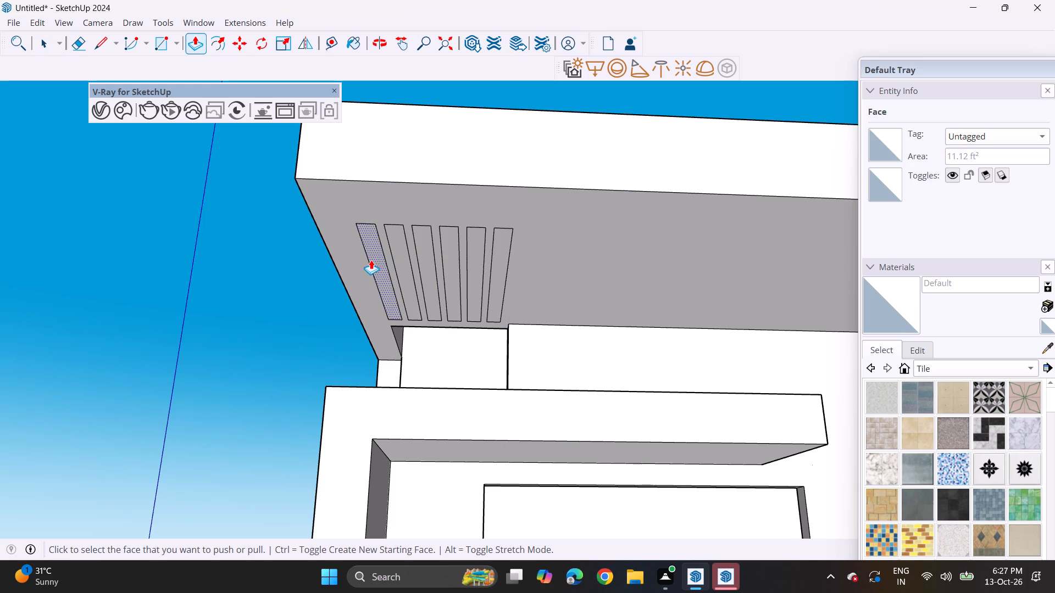
{"action": "middle_click_drag", "start_coordinate": [560, 231], "coordinate": [485, 363]}
{"action": "scroll", "coordinate": [498, 285], "scroll_direction": "down", "scroll_amount": 11}
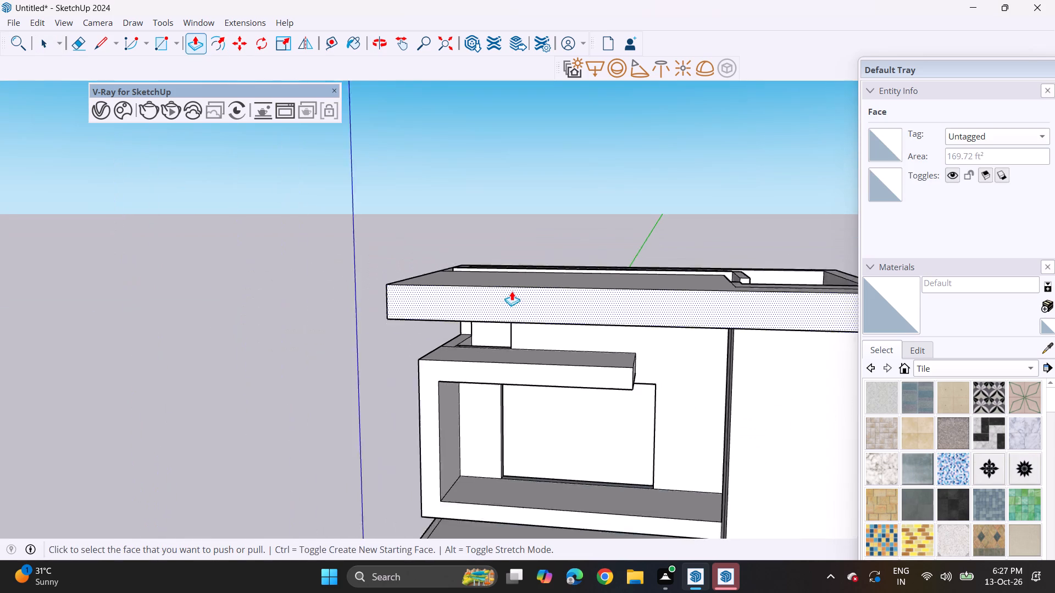
{"action": "scroll", "coordinate": [512, 291], "scroll_direction": "down", "scroll_amount": 5}
{"action": "left_click", "coordinate": [591, 281]}
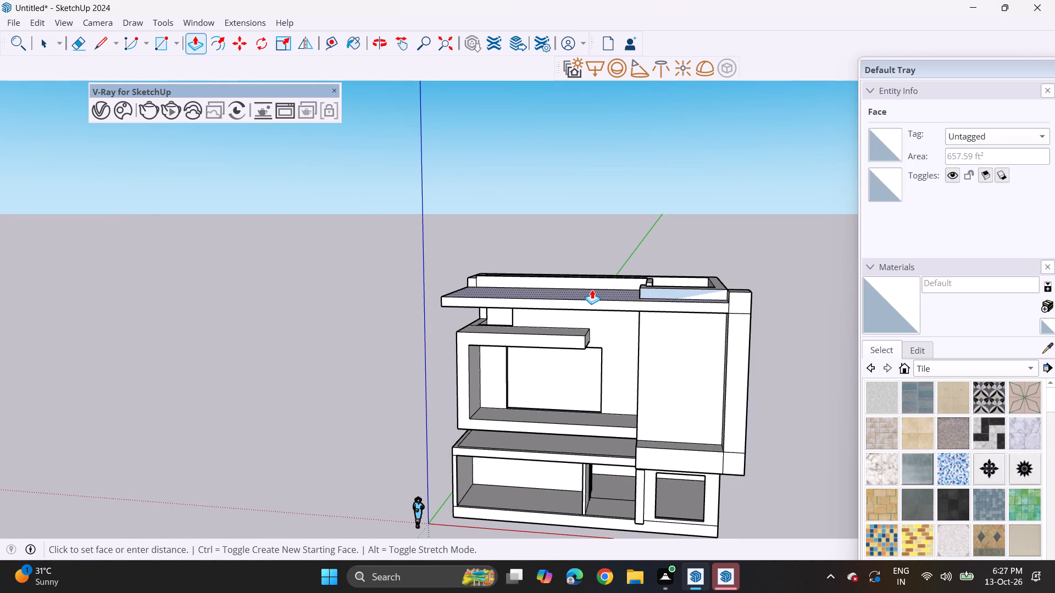
{"action": "left_click", "coordinate": [591, 290]}
Lower the tops of the tall frame's corner block, the adjoining parapet and the inner side wall by the same offset.
{"action": "middle_click_drag", "start_coordinate": [601, 297], "coordinate": [626, 182]}
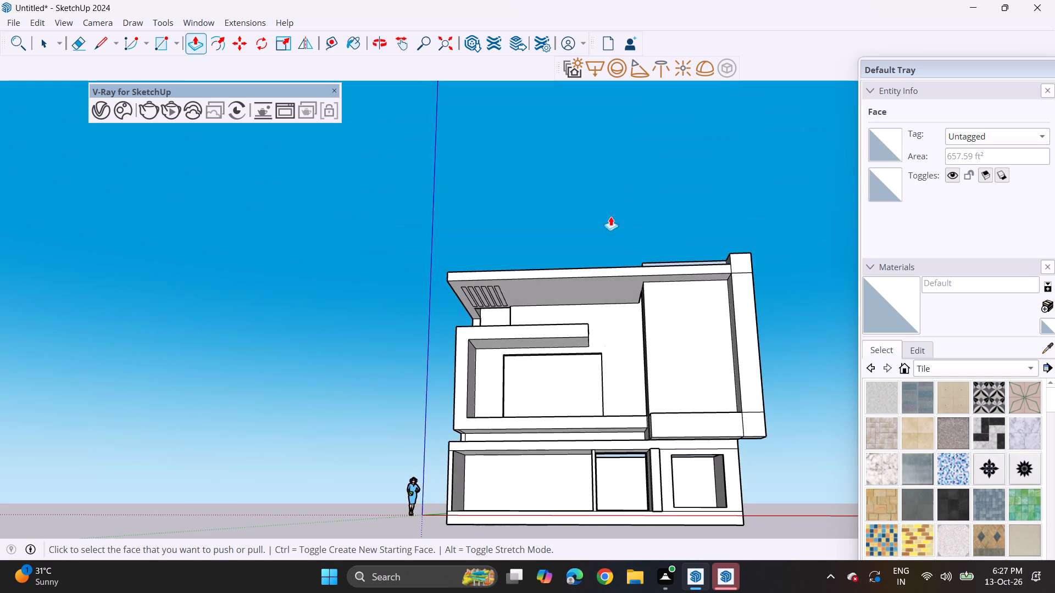
{"action": "middle_click_drag", "start_coordinate": [661, 236], "coordinate": [599, 412]}
{"action": "scroll", "coordinate": [730, 320], "scroll_direction": "up", "scroll_amount": 8}
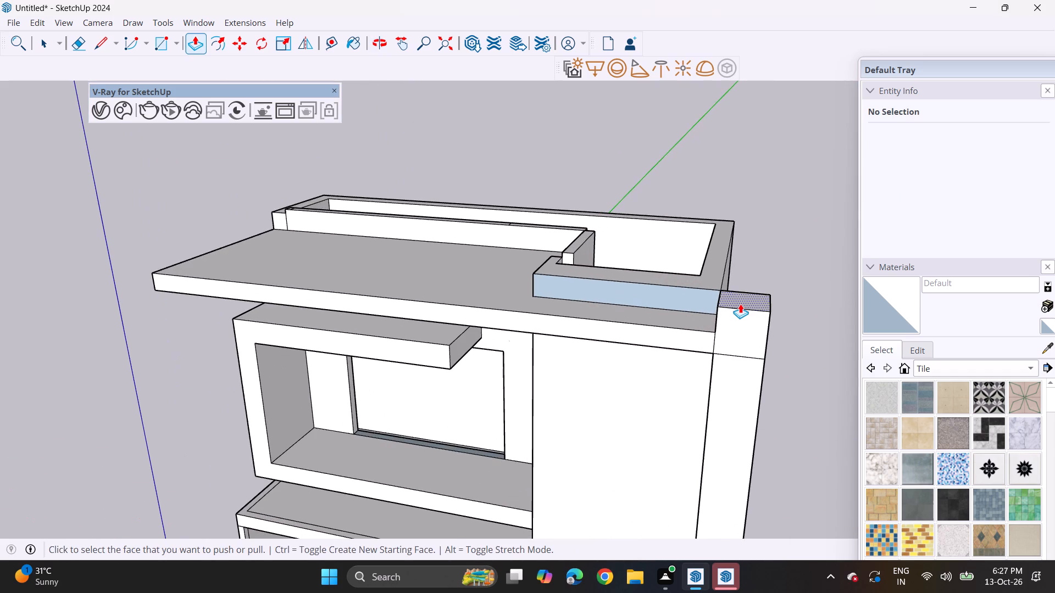
{"action": "double_click", "coordinate": [740, 300]}
{"action": "double_click", "coordinate": [704, 275]}
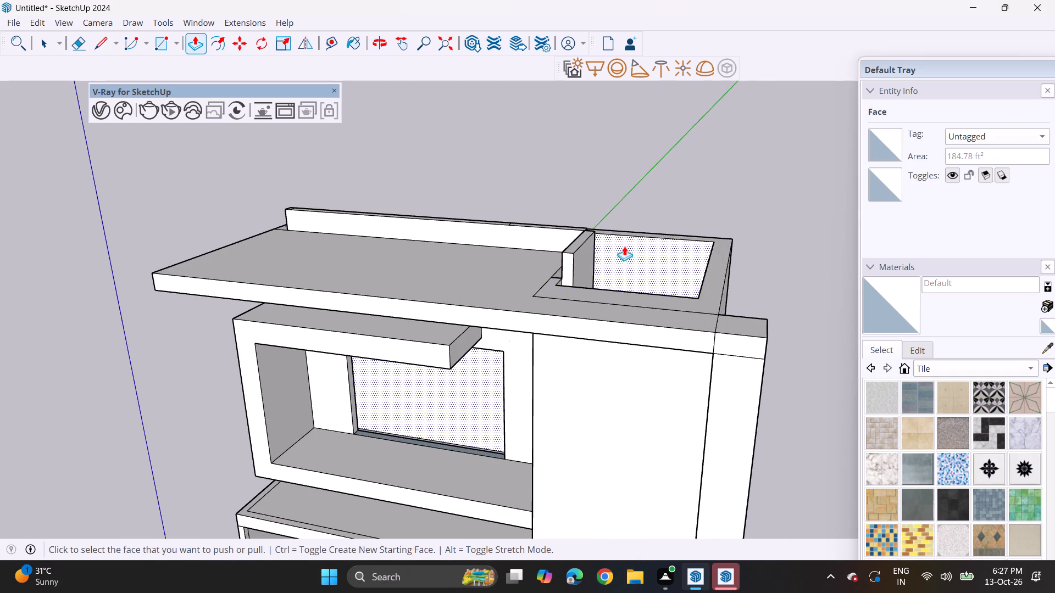
{"action": "double_click", "coordinate": [574, 242]}
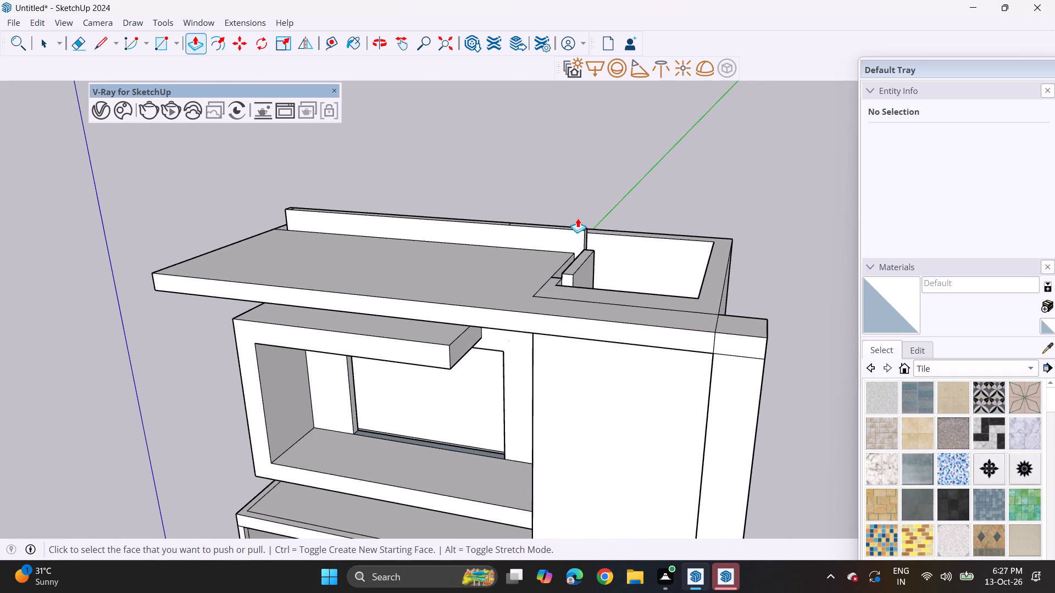
Lower the remaining wall tops behind the roof slab by the same offset, including the small stub at the far corner.
{"action": "middle_click_drag", "start_coordinate": [580, 219], "coordinate": [523, 406]}
{"action": "double_click", "coordinate": [561, 290]}
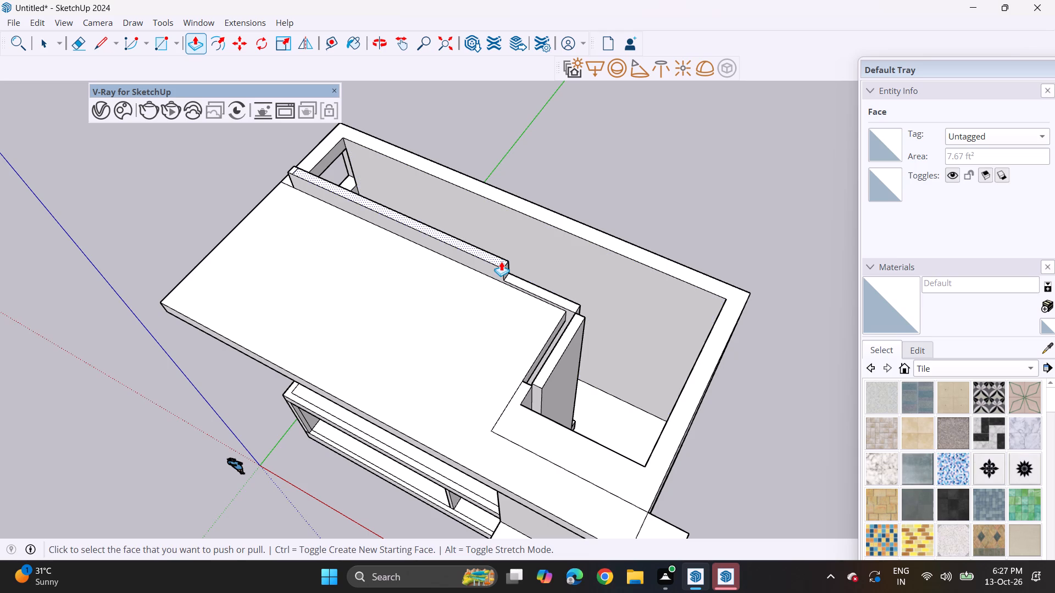
{"action": "double_click", "coordinate": [501, 261]}
{"action": "middle_click_drag", "start_coordinate": [451, 355], "coordinate": [463, 325]}
{"action": "scroll", "coordinate": [305, 159], "scroll_direction": "up", "scroll_amount": 3}
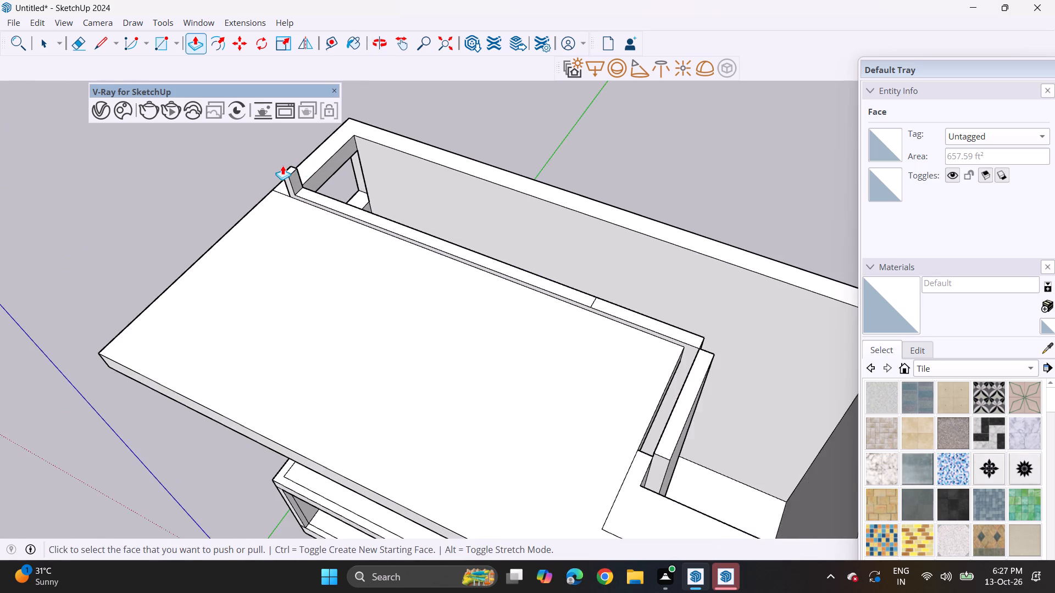
{"action": "scroll", "coordinate": [282, 165], "scroll_direction": "up", "scroll_amount": 4}
{"action": "double_click", "coordinate": [291, 171]}
Push the outermost strip on the roof slab's underside up through the slab to cut the first slot.
{"action": "middle_click_drag", "start_coordinate": [333, 230], "coordinate": [420, 74]}
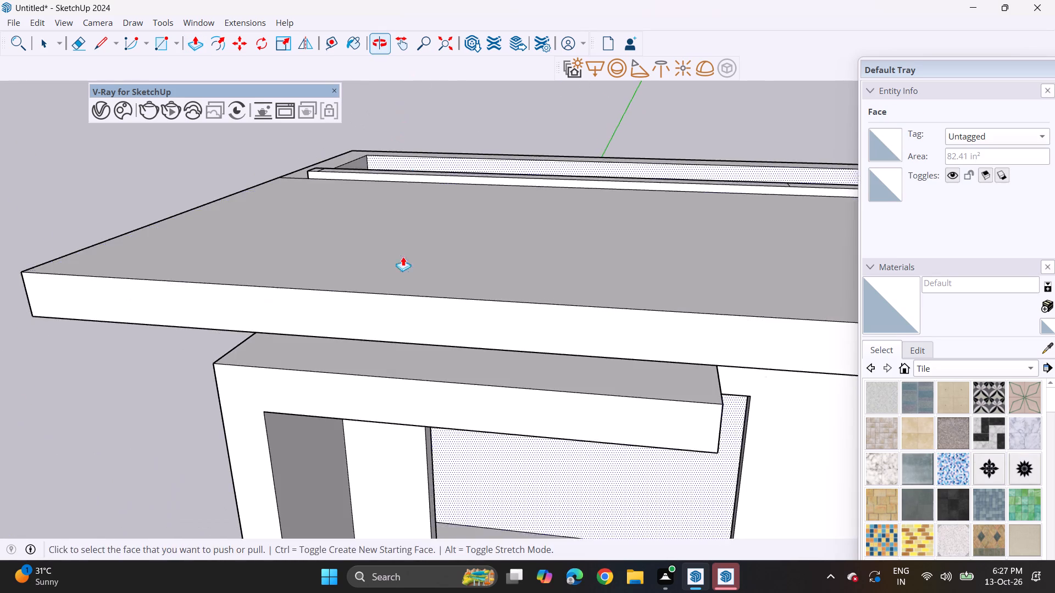
{"action": "middle_click_drag", "start_coordinate": [410, 252], "coordinate": [414, 191]}
{"action": "scroll", "coordinate": [414, 191], "scroll_direction": "up", "scroll_amount": 1}
{"action": "scroll", "coordinate": [429, 298], "scroll_direction": "down", "scroll_amount": 4}
{"action": "middle_click_drag", "start_coordinate": [429, 314], "coordinate": [462, 191]}
{"action": "scroll", "coordinate": [360, 228], "scroll_direction": "up", "scroll_amount": 4}
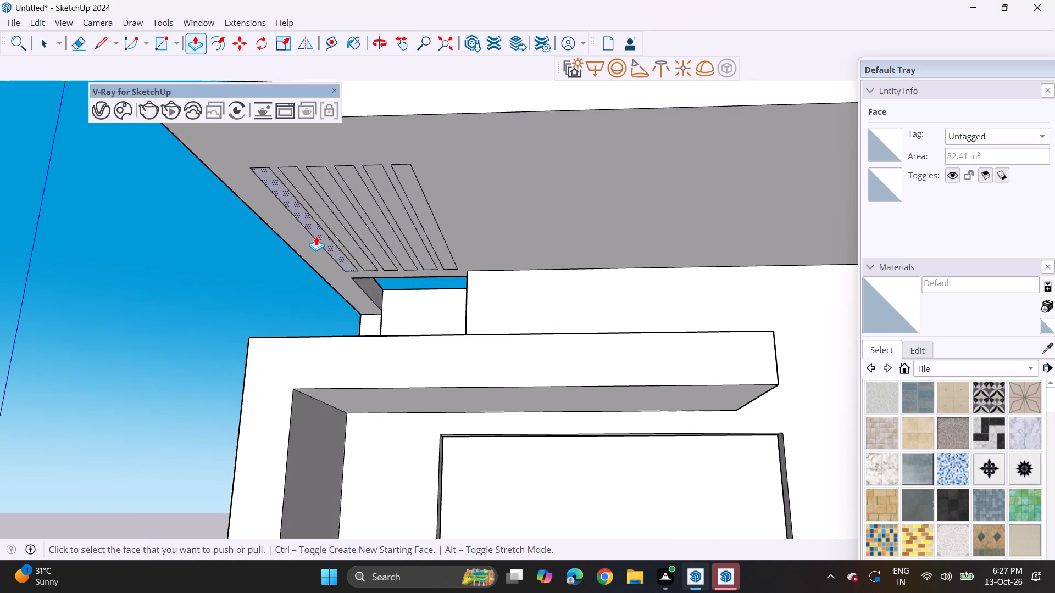
{"action": "left_click", "coordinate": [316, 236]}
{"action": "middle_click_drag", "start_coordinate": [322, 202], "coordinate": [412, 239]}
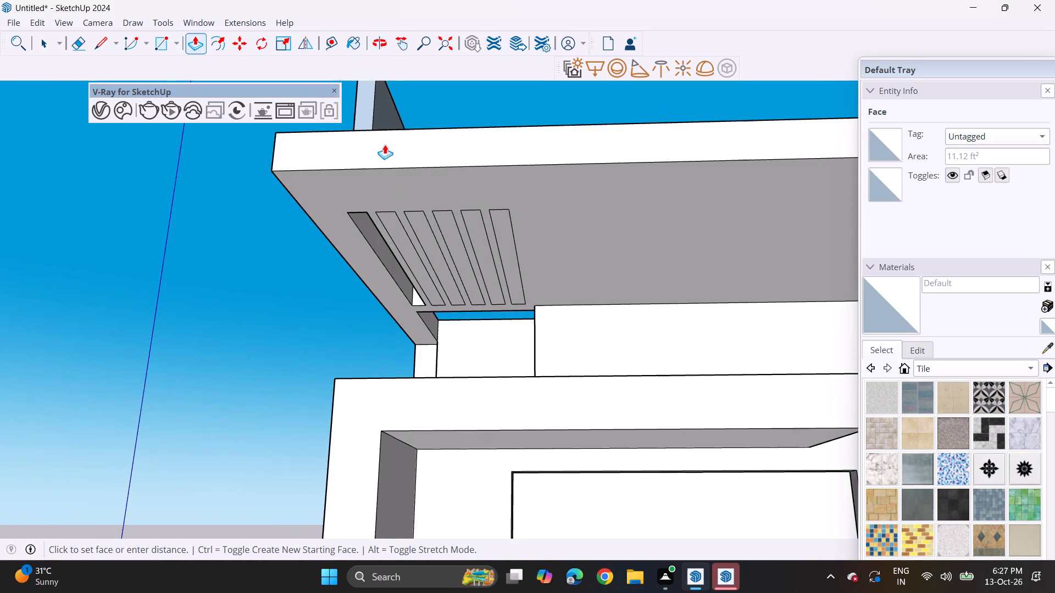
{"action": "left_click", "coordinate": [387, 134]}
Repeat the same push on the other five strips to cut the full row of slots through the roof slab.
{"action": "double_click", "coordinate": [399, 228]}
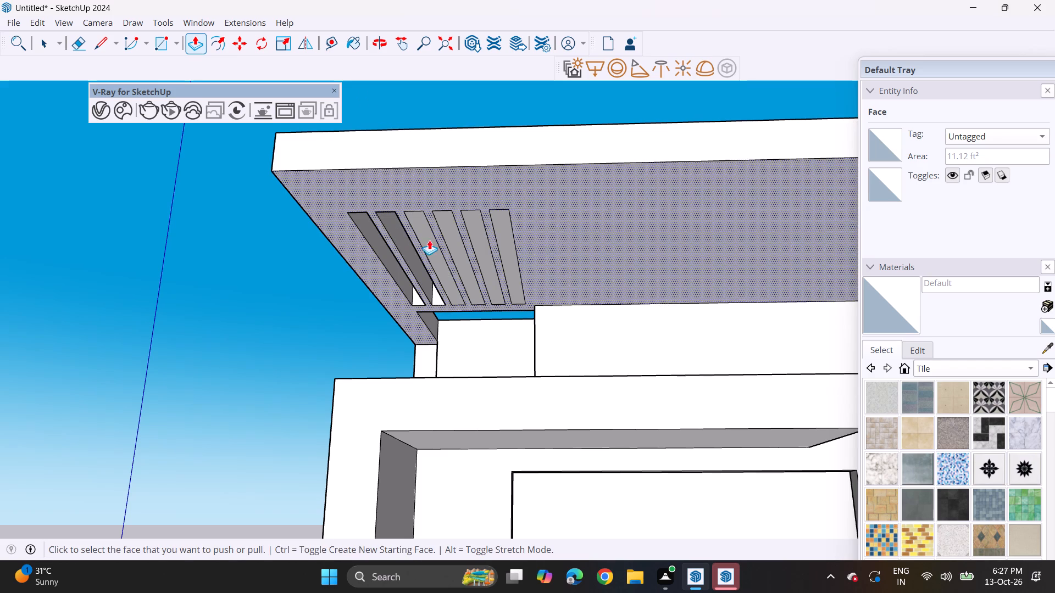
{"action": "double_click", "coordinate": [434, 240]}
{"action": "double_click", "coordinate": [457, 238]}
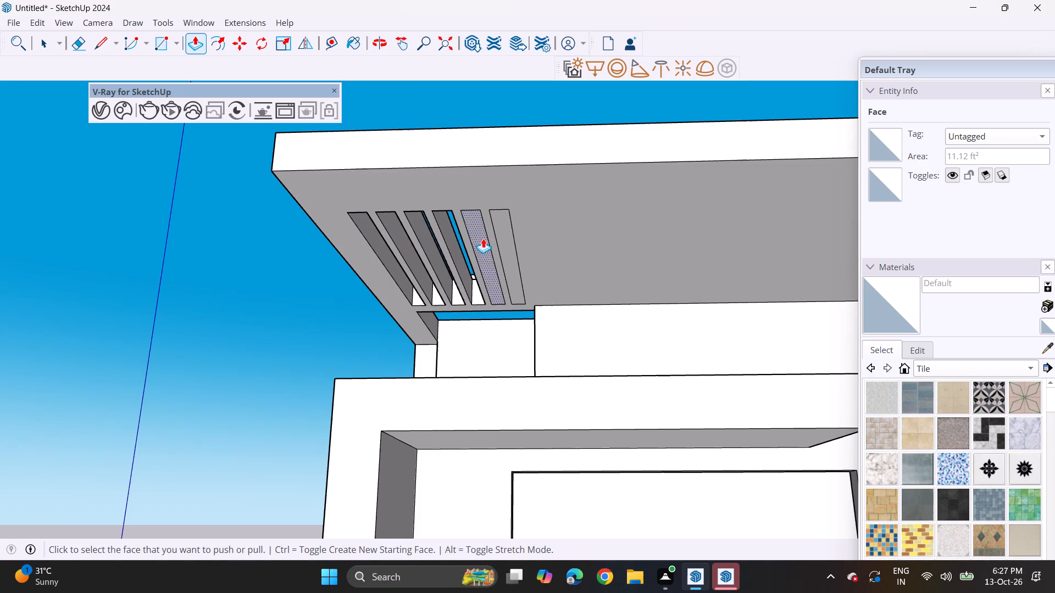
{"action": "middle_click_drag", "start_coordinate": [499, 241], "coordinate": [550, 232]}
{"action": "double_click", "coordinate": [508, 242]}
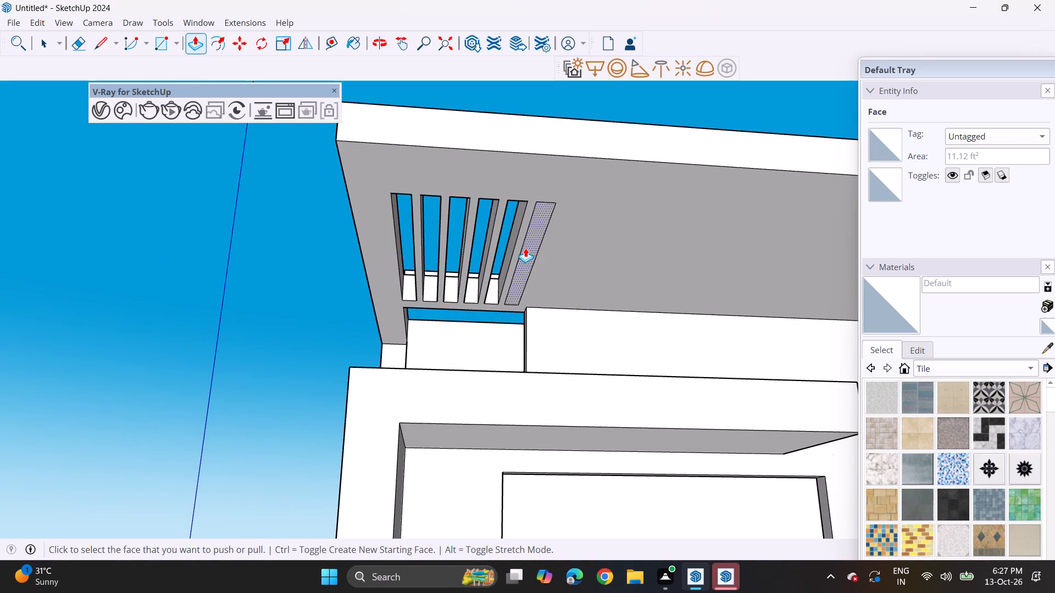
{"action": "double_click", "coordinate": [525, 248]}
Examine the slotted roof slab and the whole elevation from below, from above and from the front.
{"action": "middle_click_drag", "start_coordinate": [576, 282], "coordinate": [414, 254], "text": "shift"}
{"action": "scroll", "coordinate": [414, 254], "scroll_direction": "down", "scroll_amount": 8}
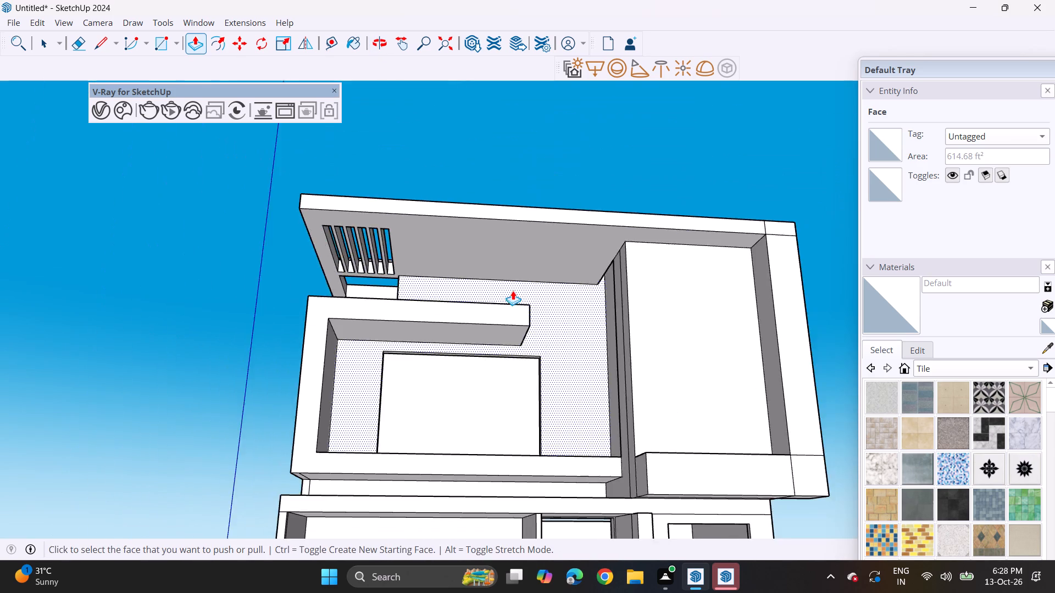
{"action": "middle_click_drag", "start_coordinate": [513, 293], "coordinate": [415, 245], "text": "shift"}
{"action": "scroll", "coordinate": [399, 238], "scroll_direction": "down", "scroll_amount": 3}
{"action": "middle_click_drag", "start_coordinate": [445, 311], "coordinate": [420, 331]}
{"action": "middle_click_drag", "start_coordinate": [412, 306], "coordinate": [482, 360], "text": "shift"}
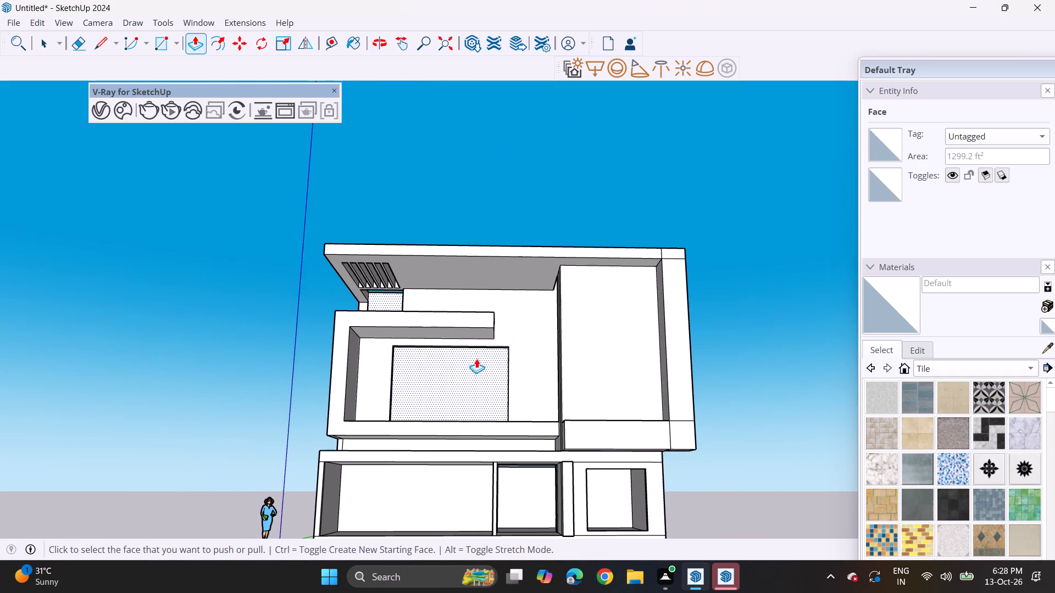
{"action": "middle_click_drag", "start_coordinate": [468, 380], "coordinate": [498, 499]}
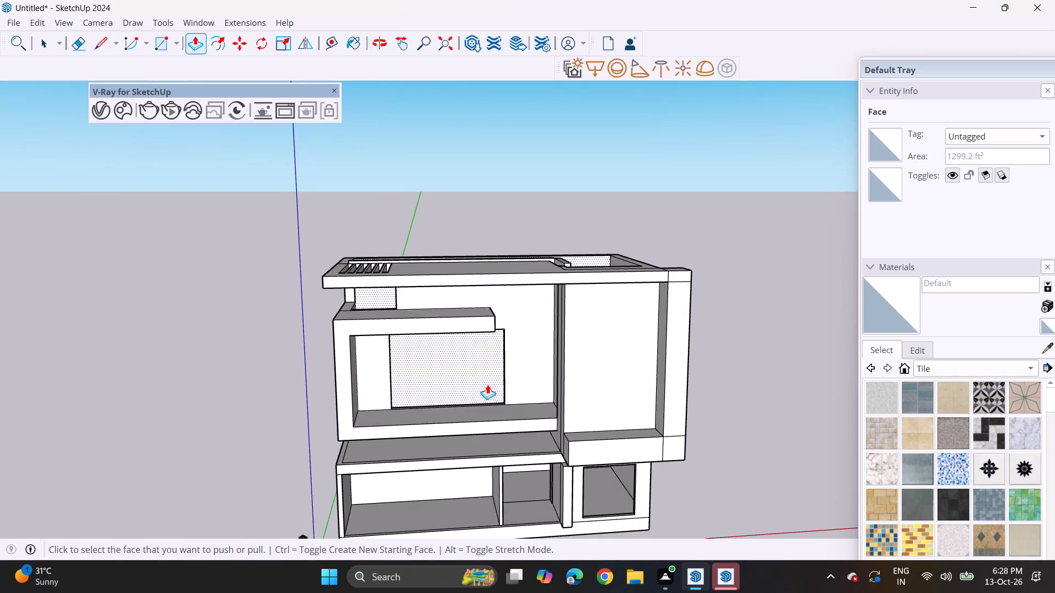
{"action": "middle_click_drag", "start_coordinate": [487, 384], "coordinate": [456, 330]}
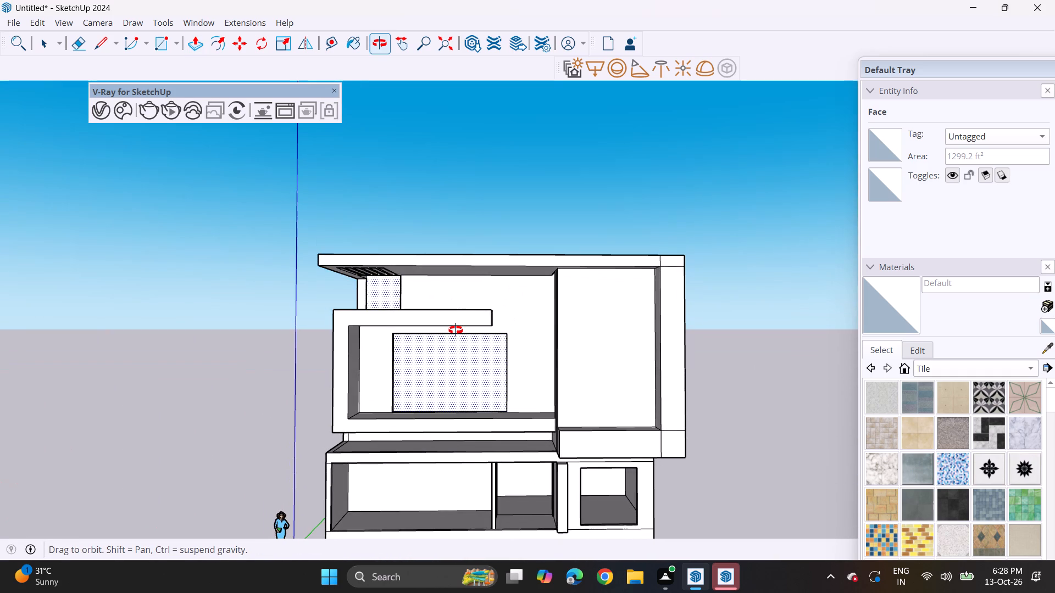
{"action": "middle_click_drag", "start_coordinate": [456, 330], "coordinate": [540, 363]}
{"action": "middle_click_drag", "start_coordinate": [523, 373], "coordinate": [489, 358]}
{"action": "scroll", "coordinate": [489, 358], "scroll_direction": "up", "scroll_amount": 1}
{"action": "middle_click_drag", "start_coordinate": [489, 358], "coordinate": [462, 363]}
Draw a vertical line on the upper floor's recessed wall, beside the large window recess, from slab underside to balcony floor.
{"action": "left_click_drag", "start_coordinate": [92, 40], "coordinate": [98, 40]}
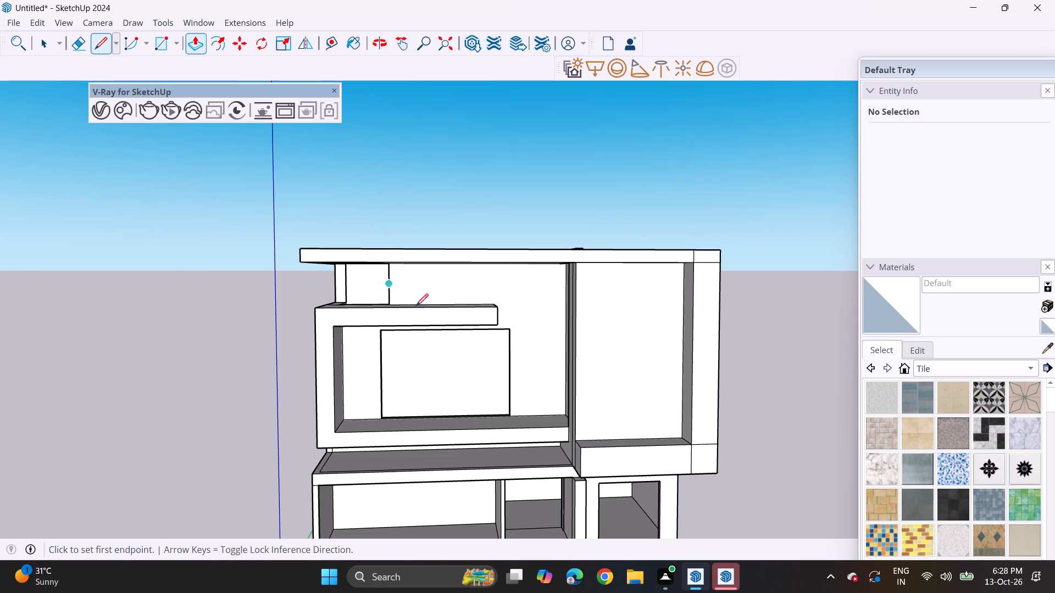
{"action": "middle_click_drag", "start_coordinate": [436, 317], "coordinate": [448, 280]}
{"action": "scroll", "coordinate": [446, 292], "scroll_direction": "up", "scroll_amount": 1}
{"action": "scroll", "coordinate": [511, 305], "scroll_direction": "up", "scroll_amount": 3}
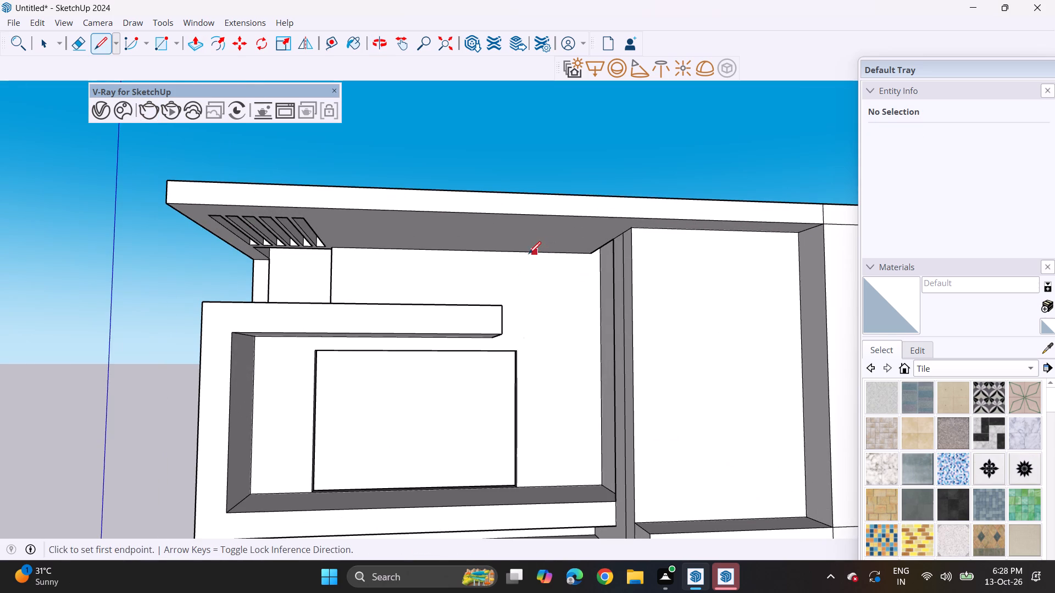
{"action": "left_click", "coordinate": [529, 254]}
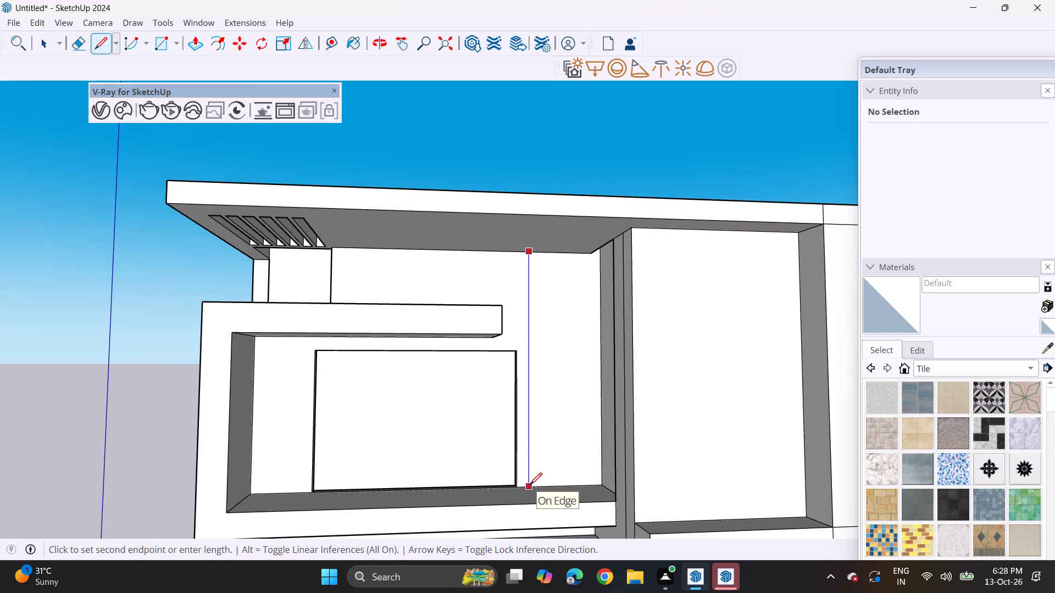
{"action": "left_click", "coordinate": [530, 485]}
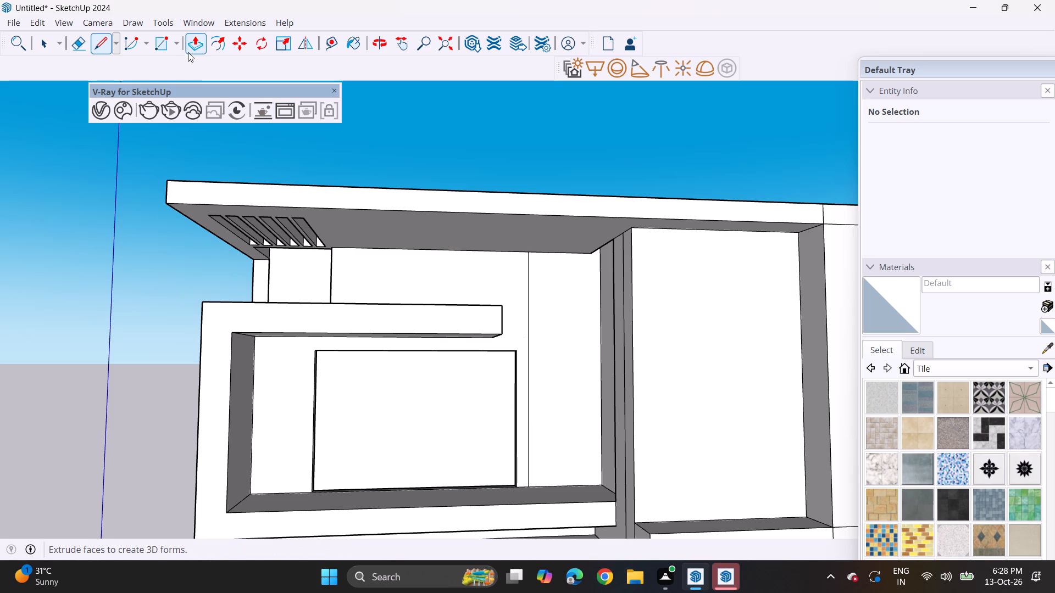
Pull the narrow wall strip beside the large window recess forward so it projects from the recessed upper-floor wall.
{"action": "left_click_drag", "start_coordinate": [188, 52], "coordinate": [193, 53]}
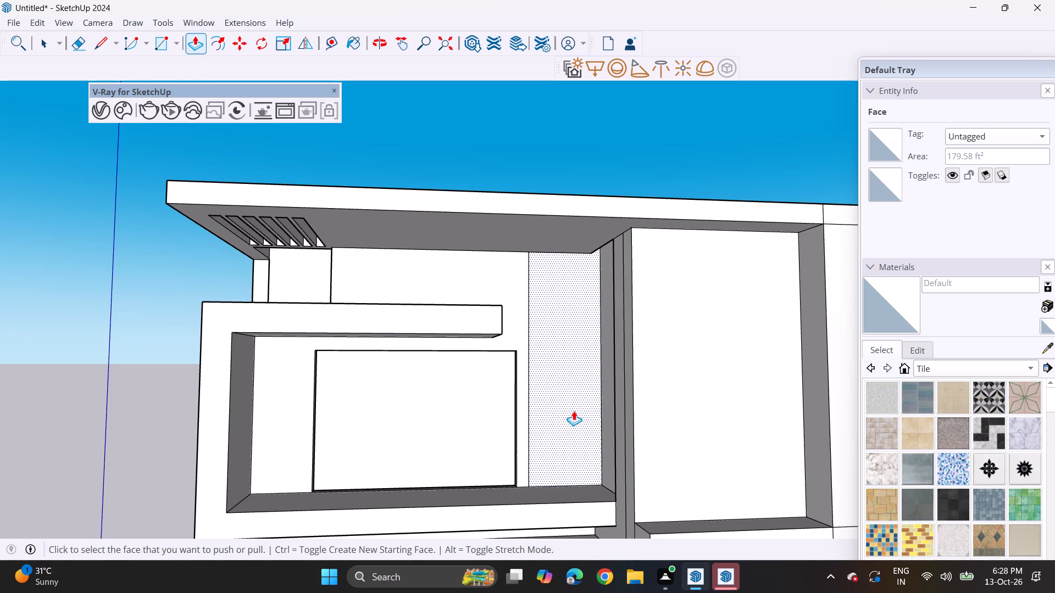
{"action": "left_click", "coordinate": [574, 411]}
{"action": "left_click", "coordinate": [598, 455]}
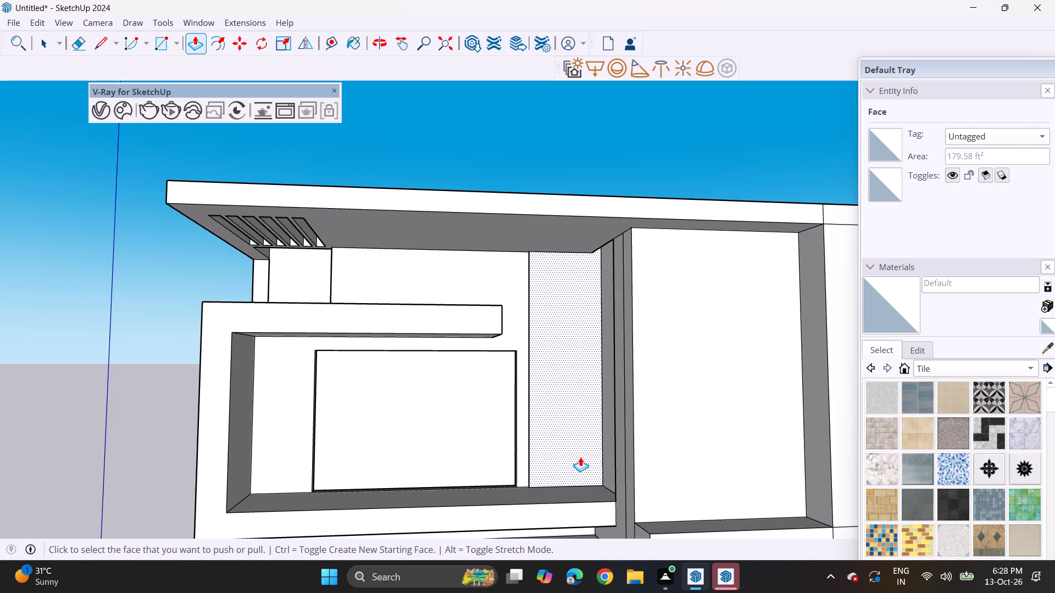
{"action": "left_click", "coordinate": [580, 457]}
{"action": "left_click", "coordinate": [590, 471]}
{"action": "middle_click_drag", "start_coordinate": [598, 467], "coordinate": [584, 460]}
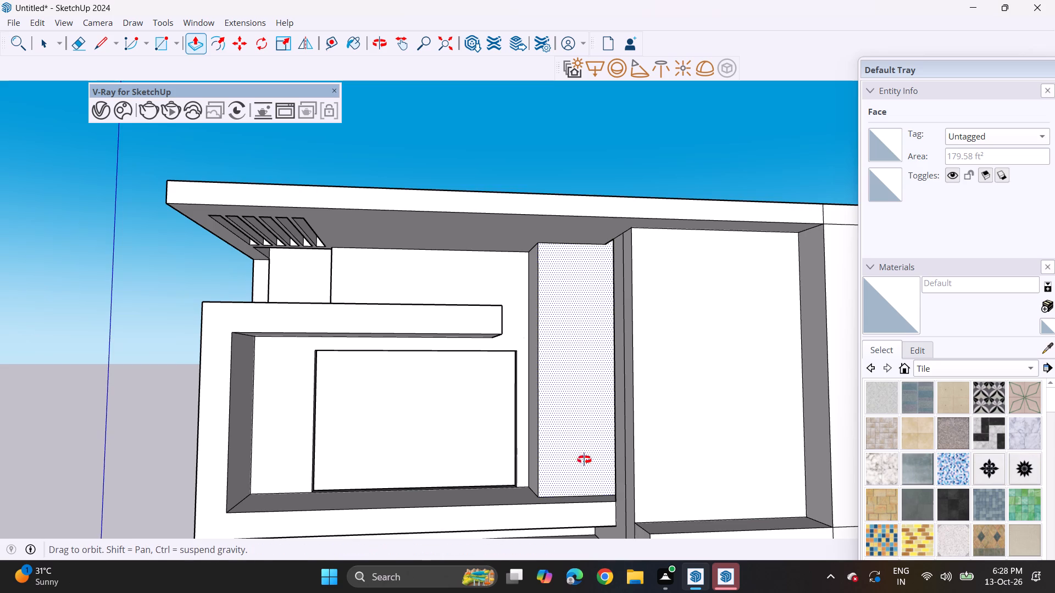
{"action": "middle_click_drag", "start_coordinate": [584, 460], "coordinate": [524, 441]}
{"action": "scroll", "coordinate": [524, 441], "scroll_direction": "down", "scroll_amount": 2}
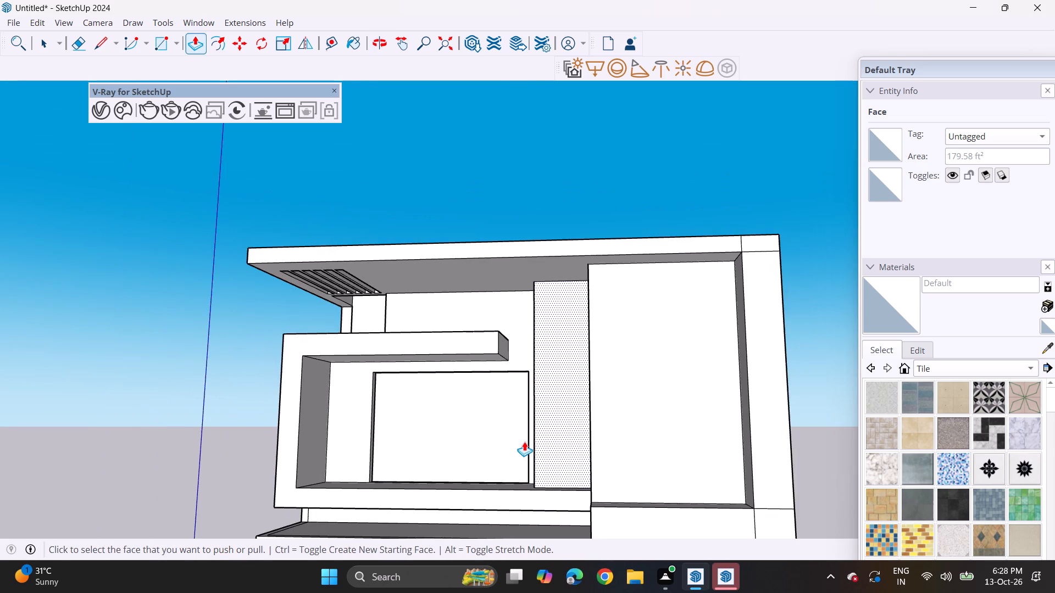
{"action": "middle_click_drag", "start_coordinate": [551, 461], "coordinate": [552, 472]}
{"action": "scroll", "coordinate": [570, 462], "scroll_direction": "up", "scroll_amount": 2}
{"action": "middle_click_drag", "start_coordinate": [570, 462], "coordinate": [578, 479]}
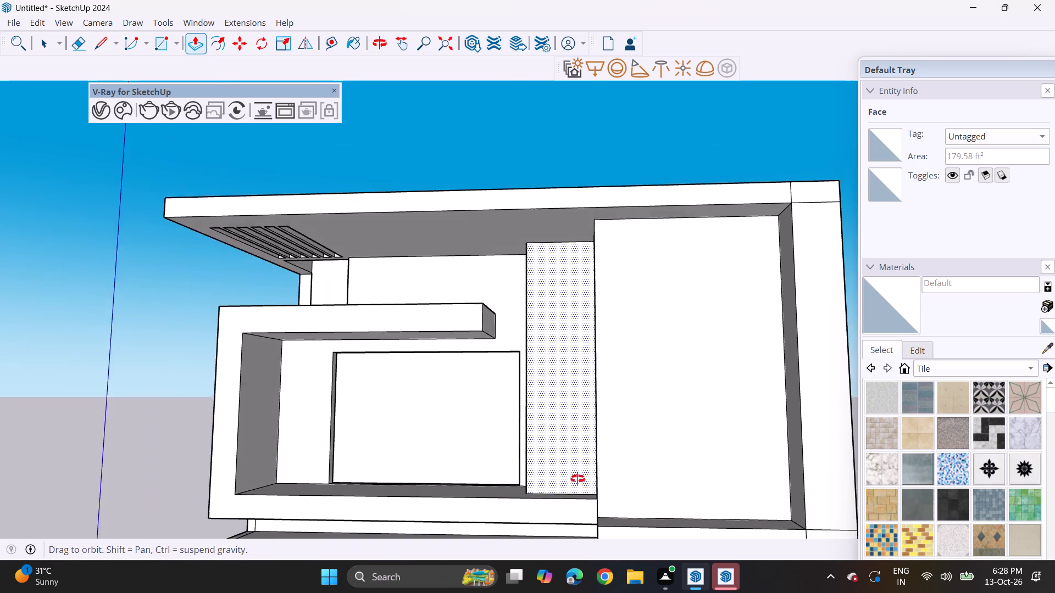
{"action": "middle_click_drag", "start_coordinate": [578, 479], "coordinate": [591, 512]}
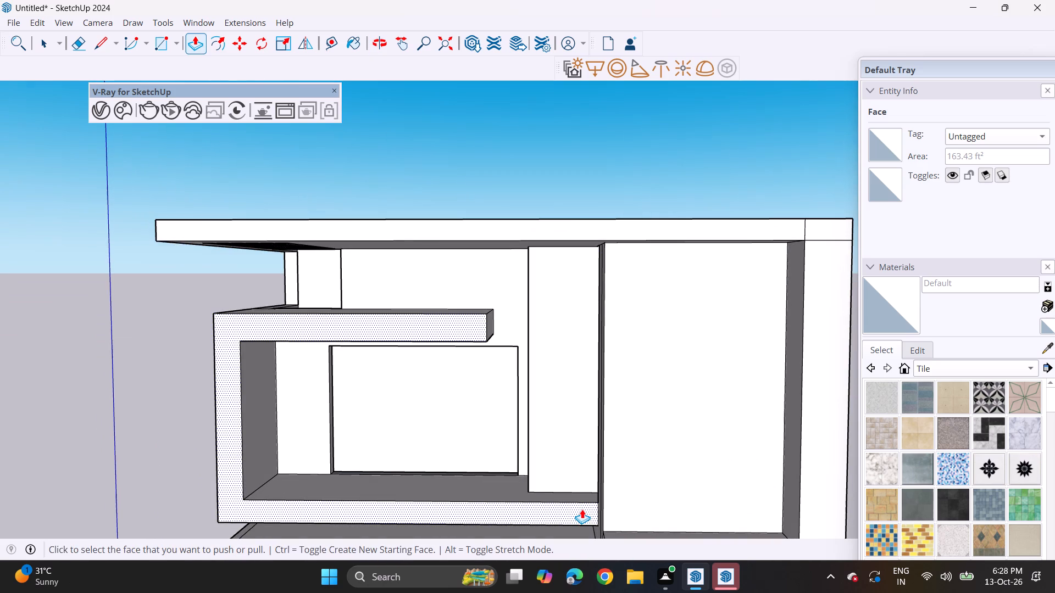
{"action": "scroll", "coordinate": [786, 493], "scroll_direction": "down", "scroll_amount": 1}
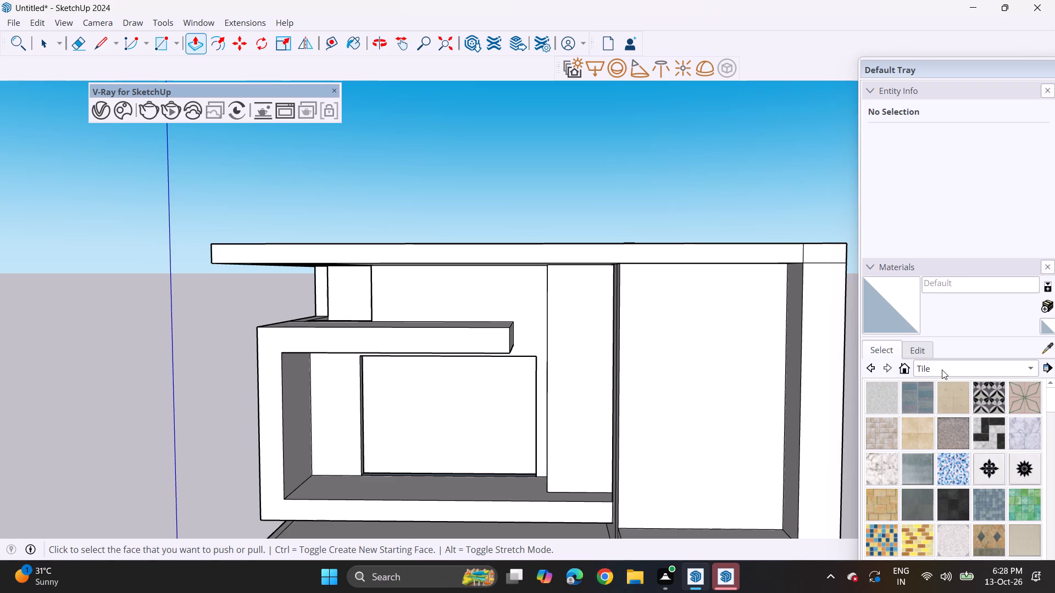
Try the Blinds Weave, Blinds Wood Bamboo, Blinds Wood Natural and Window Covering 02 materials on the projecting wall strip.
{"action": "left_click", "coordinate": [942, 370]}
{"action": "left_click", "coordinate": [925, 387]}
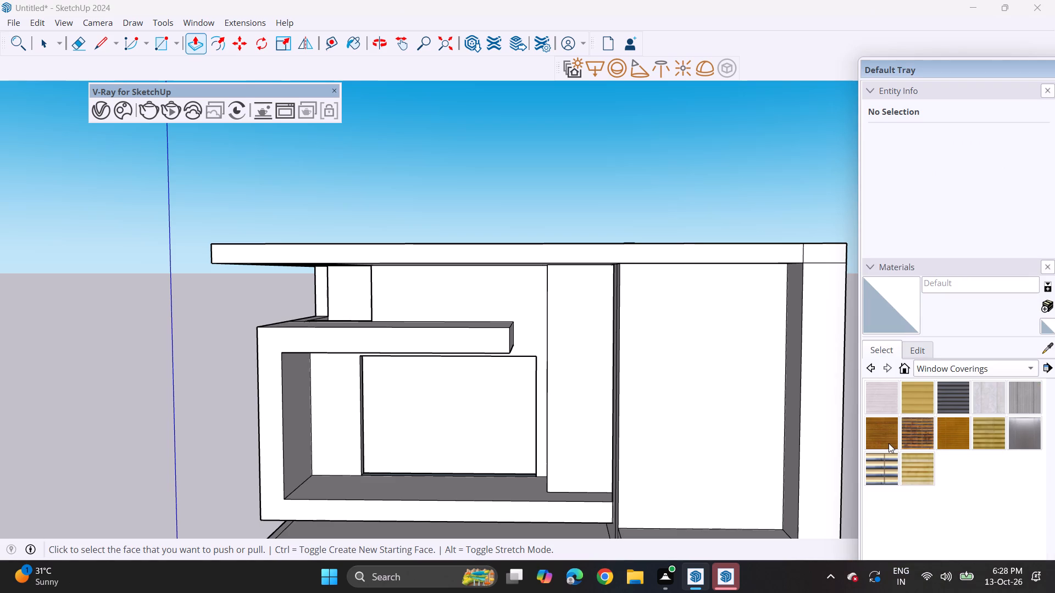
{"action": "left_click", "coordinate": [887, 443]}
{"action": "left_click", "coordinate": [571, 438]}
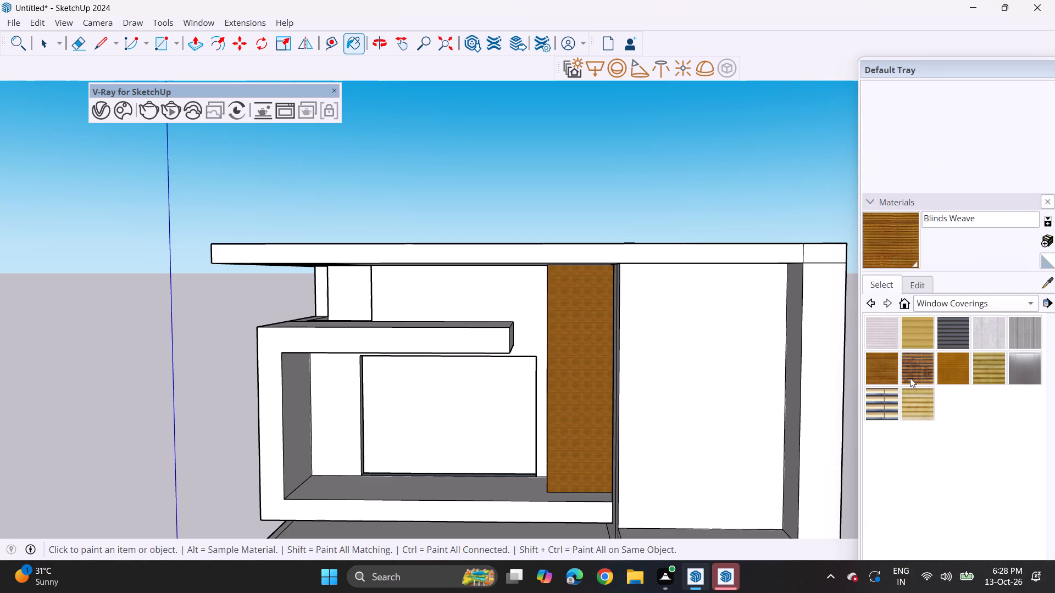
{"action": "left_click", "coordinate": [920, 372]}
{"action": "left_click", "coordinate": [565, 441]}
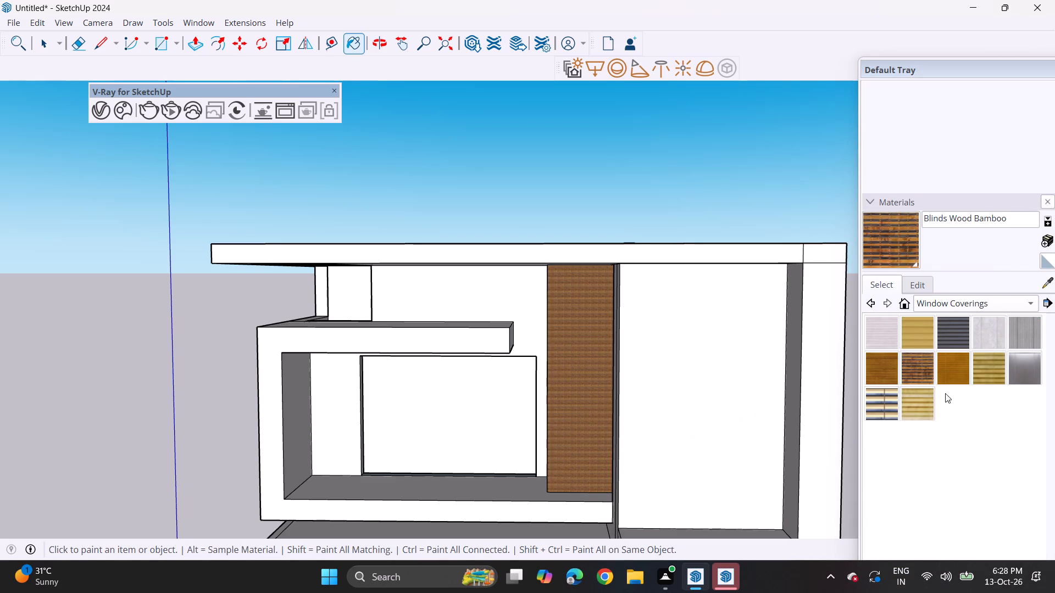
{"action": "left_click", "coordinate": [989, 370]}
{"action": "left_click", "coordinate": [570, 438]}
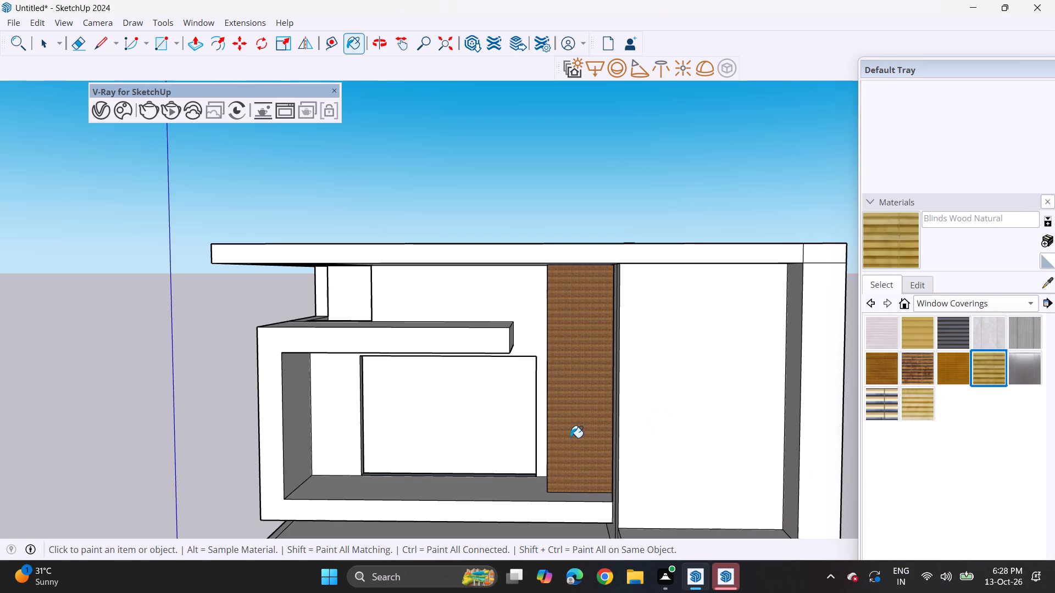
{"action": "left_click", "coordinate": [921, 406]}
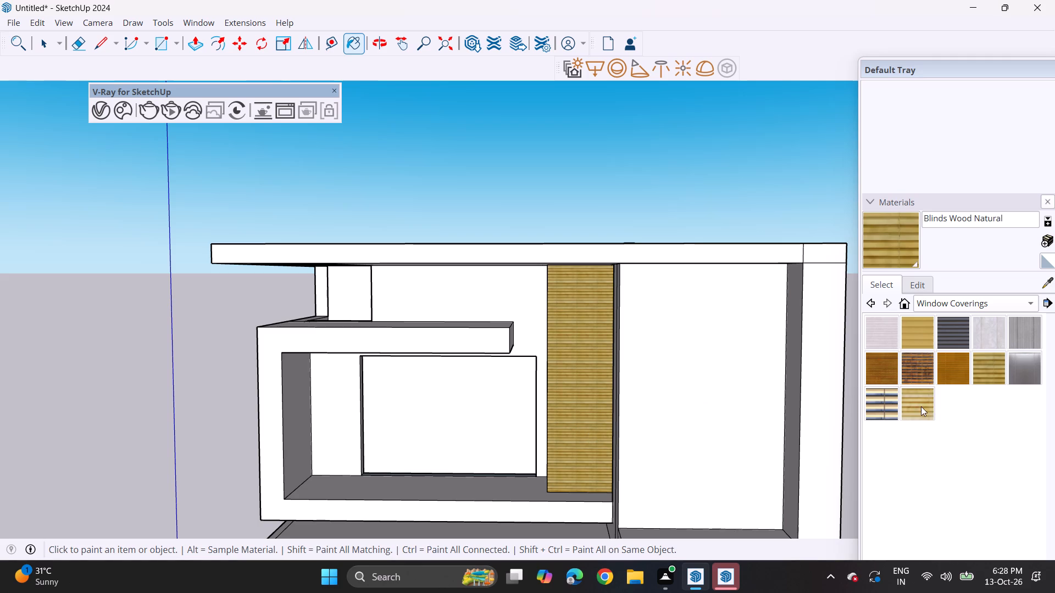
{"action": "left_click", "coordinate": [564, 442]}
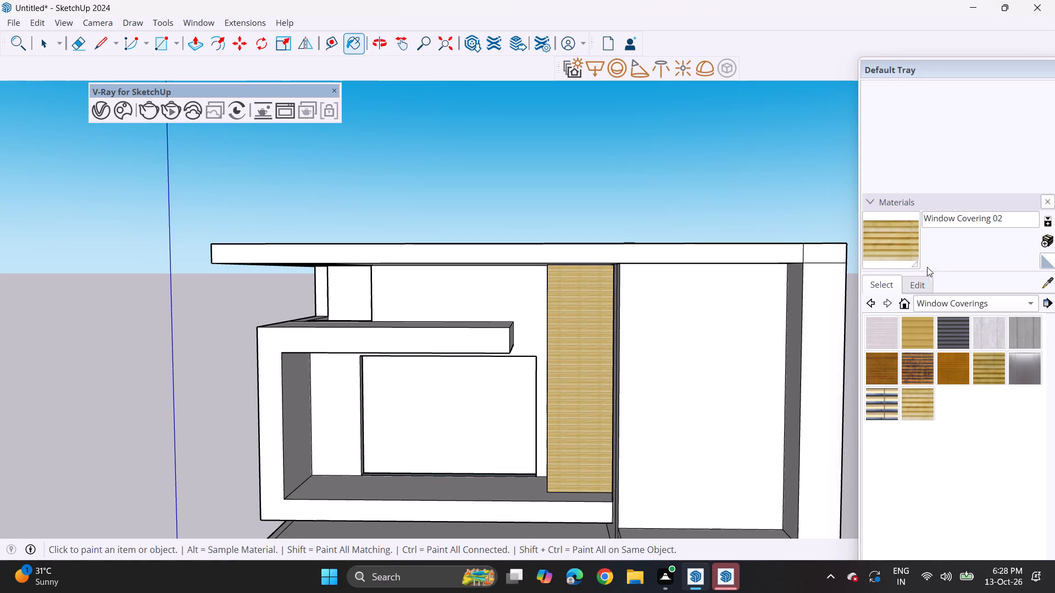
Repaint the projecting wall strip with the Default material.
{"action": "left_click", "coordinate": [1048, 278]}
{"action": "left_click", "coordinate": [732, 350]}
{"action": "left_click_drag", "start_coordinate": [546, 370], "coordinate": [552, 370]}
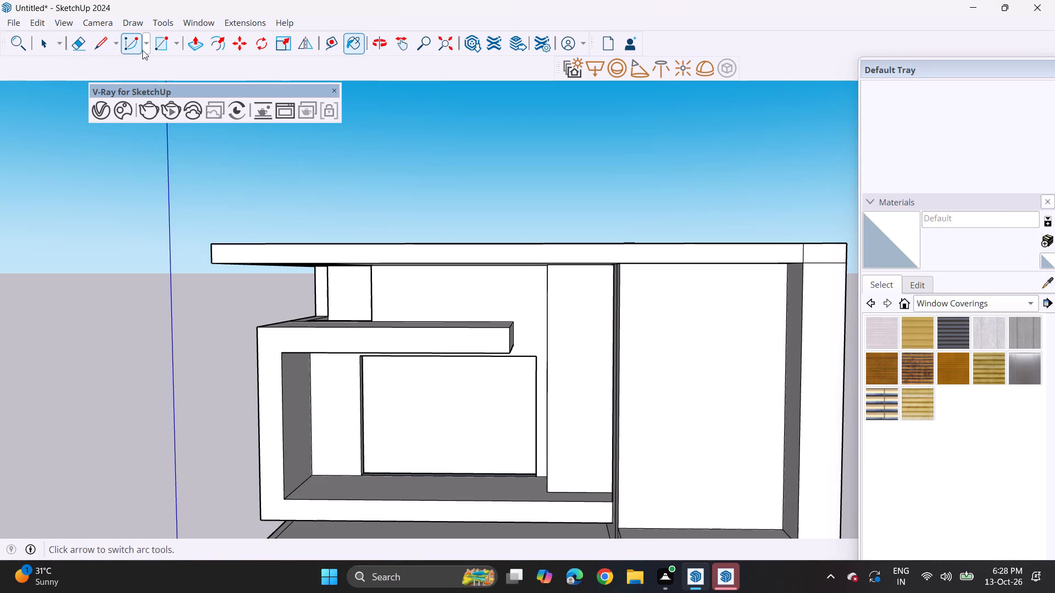
Draw a thin horizontal rectangle across the full width of the projecting wall strip, along its bottom edge.
{"action": "left_click_drag", "start_coordinate": [156, 44], "coordinate": [162, 47]}
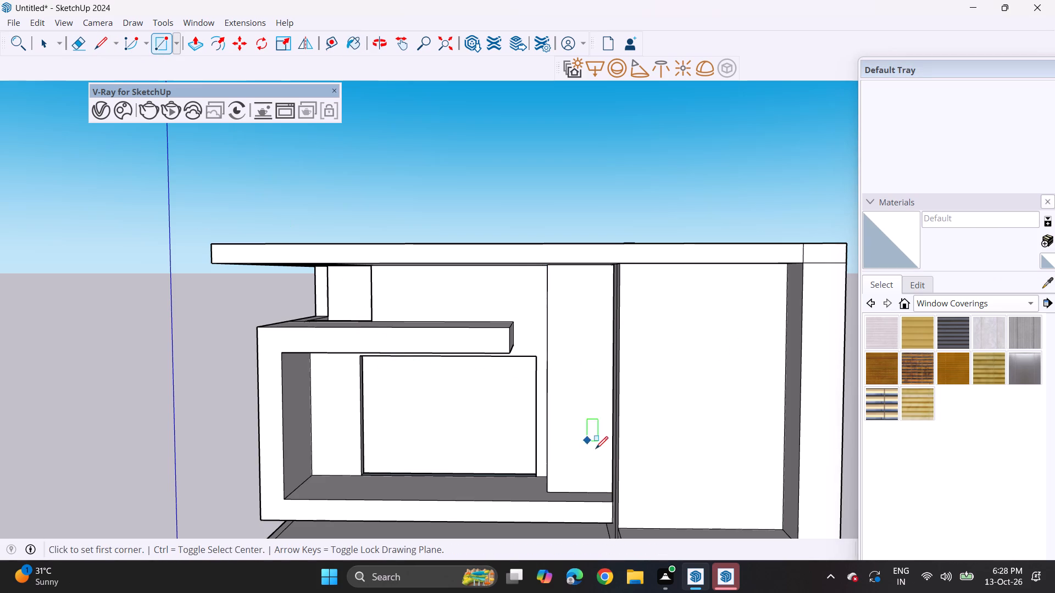
{"action": "scroll", "coordinate": [596, 449], "scroll_direction": "up", "scroll_amount": 5}
{"action": "middle_click_drag", "start_coordinate": [599, 469], "coordinate": [569, 311]}
{"action": "scroll", "coordinate": [574, 330], "scroll_direction": "up", "scroll_amount": 1, "text": "shift"}
{"action": "scroll", "coordinate": [554, 338], "scroll_direction": "up", "scroll_amount": 5}
{"action": "middle_click_drag", "start_coordinate": [547, 349], "coordinate": [584, 382]}
{"action": "scroll", "coordinate": [603, 393], "scroll_direction": "up", "scroll_amount": 8}
{"action": "scroll", "coordinate": [684, 407], "scroll_direction": "up", "scroll_amount": 5}
{"action": "left_click", "coordinate": [716, 420]}
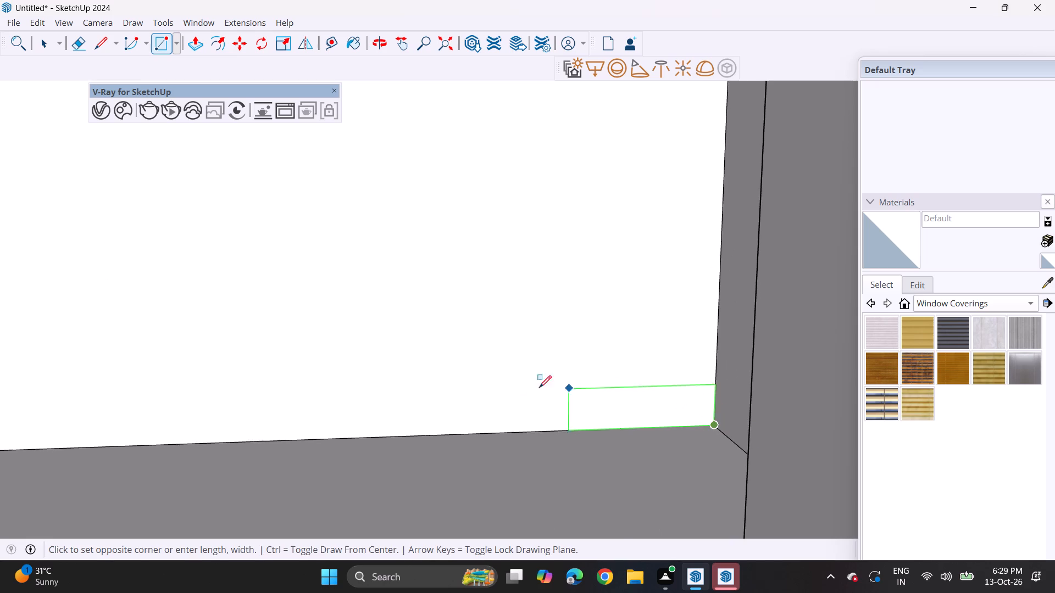
{"action": "scroll", "coordinate": [419, 381], "scroll_direction": "down", "scroll_amount": 10}
{"action": "middle_click_drag", "start_coordinate": [206, 355], "coordinate": [407, 360], "text": "shift"}
{"action": "scroll", "coordinate": [336, 368], "scroll_direction": "up", "scroll_amount": 4}
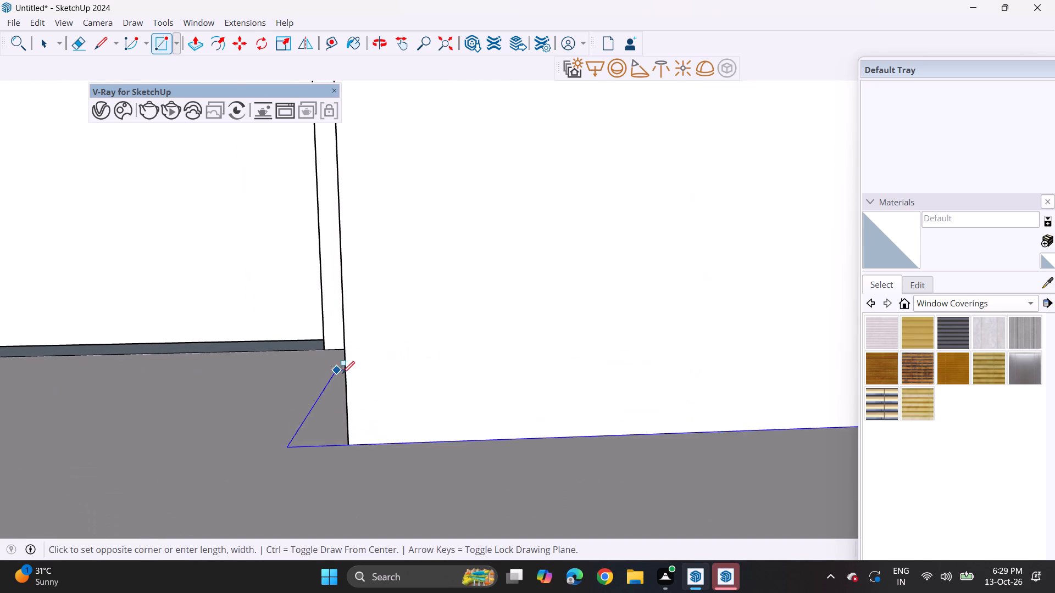
{"action": "scroll", "coordinate": [356, 379], "scroll_direction": "up", "scroll_amount": 7}
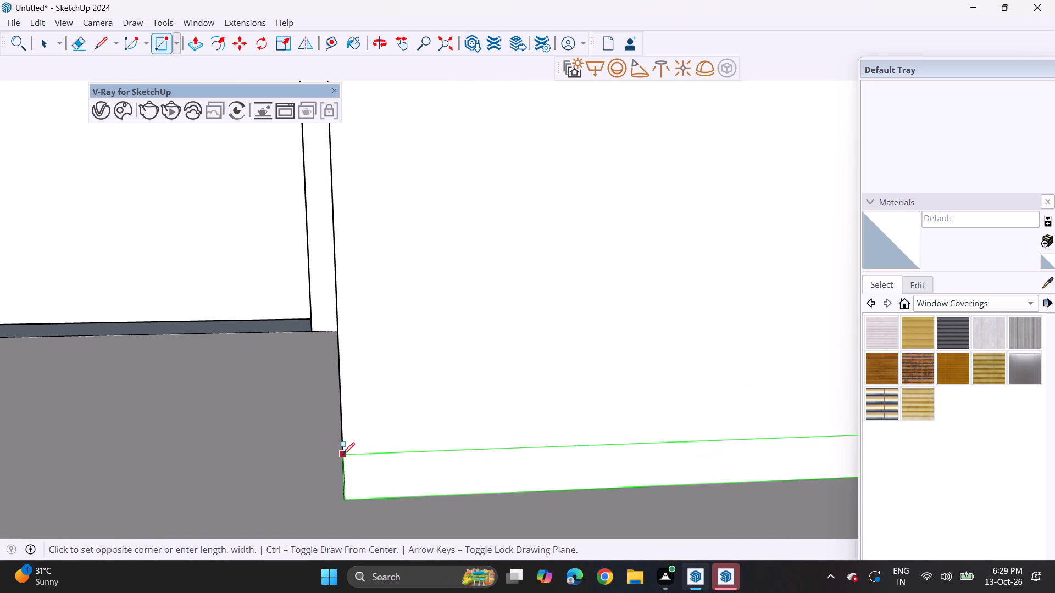
{"action": "left_click", "coordinate": [345, 458]}
Copy the thin rectangle straight up the wall strip, leaving a narrow gap above the original.
{"action": "key", "text": "space"}
{"action": "double_click", "coordinate": [386, 480]}
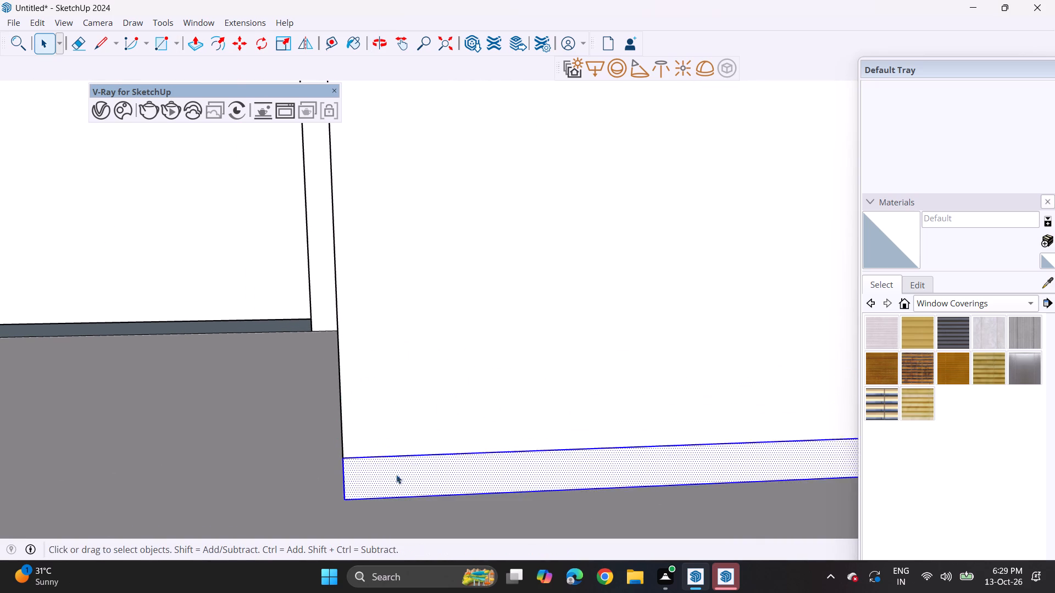
{"action": "scroll", "coordinate": [399, 471], "scroll_direction": "down", "scroll_amount": 18}
{"action": "middle_click_drag", "start_coordinate": [456, 445], "coordinate": [391, 423], "text": "shift"}
{"action": "middle_click_drag", "start_coordinate": [409, 435], "coordinate": [456, 457]}
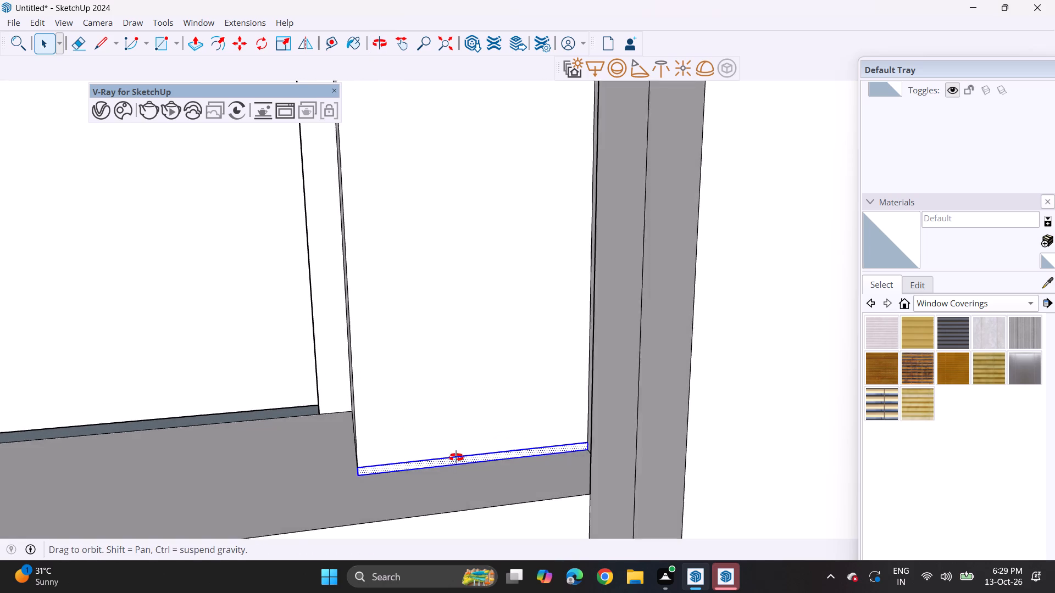
{"action": "middle_click_drag", "start_coordinate": [456, 457], "coordinate": [464, 457]}
{"action": "scroll", "coordinate": [505, 468], "scroll_direction": "up", "scroll_amount": 13}
{"action": "key", "text": "m"}
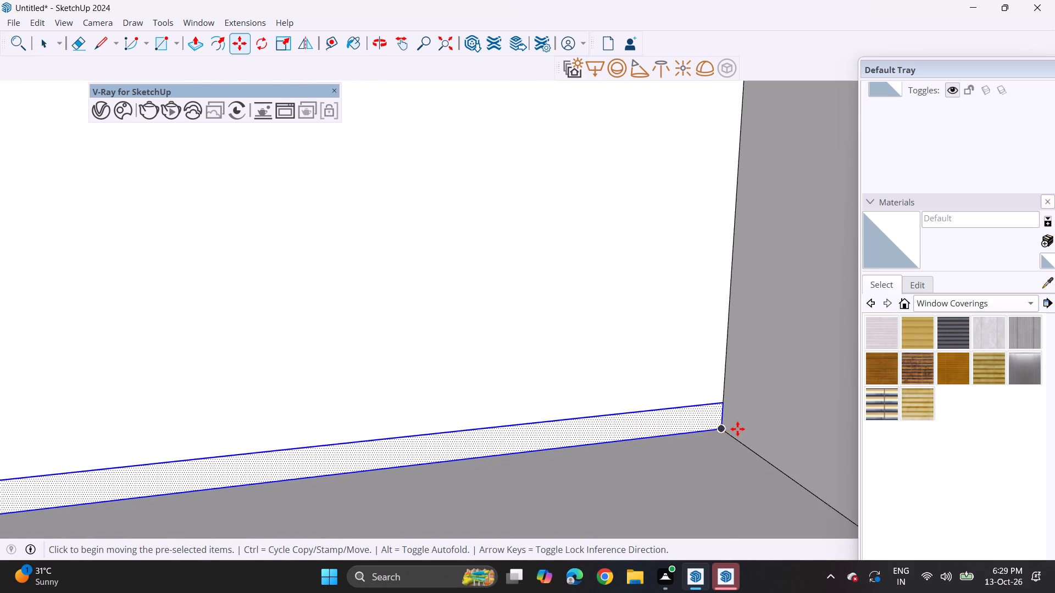
{"action": "left_click", "coordinate": [726, 432]}
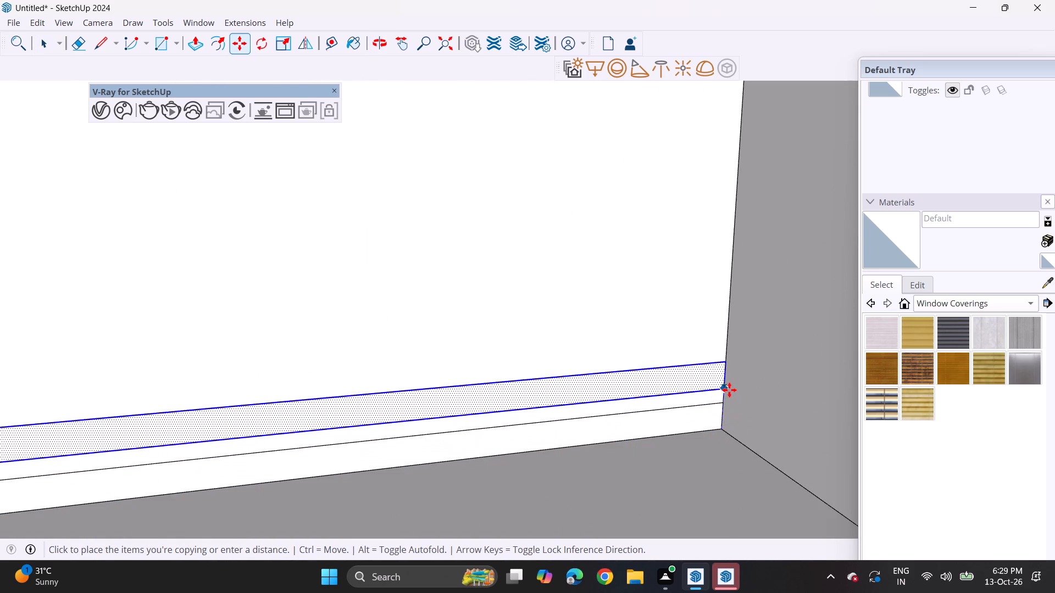
{"action": "left_click", "coordinate": [728, 395]}
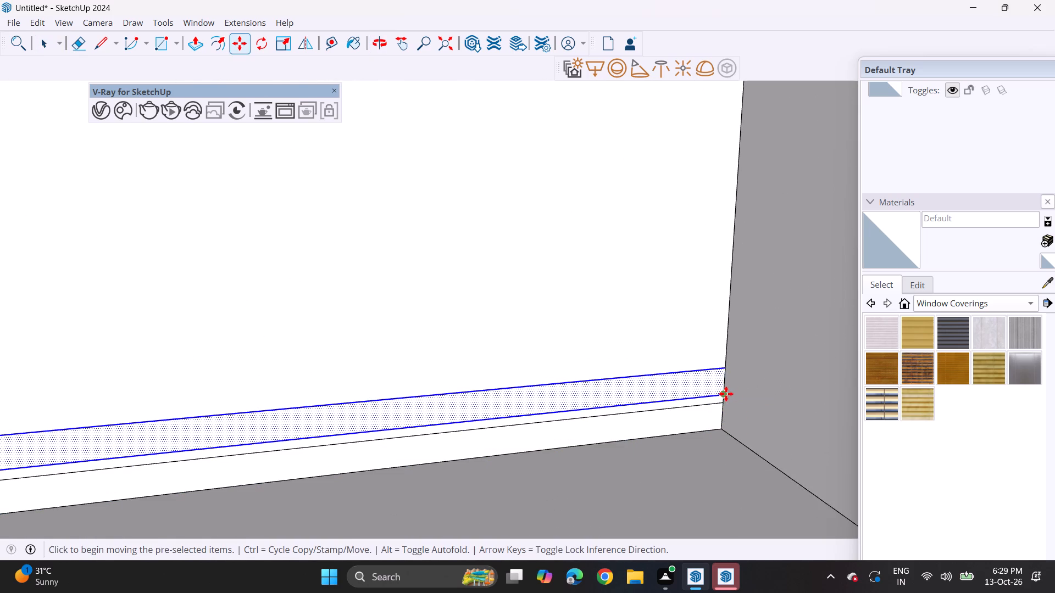
Copy the second thin rectangle up the wall strip, leaving a similar narrow gap.
{"action": "left_click", "coordinate": [726, 394]}
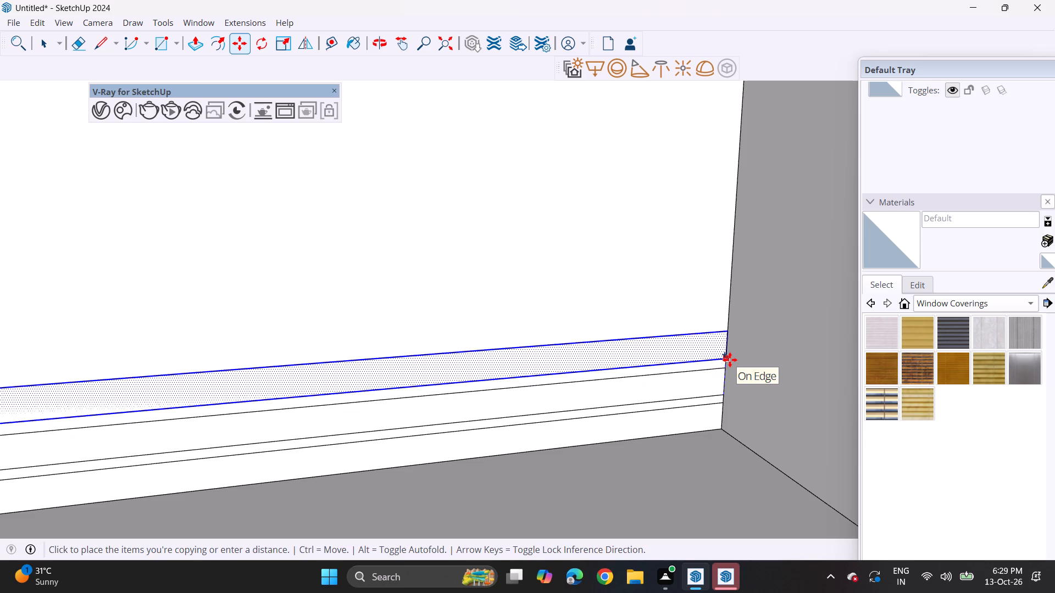
{"action": "key", "text": "ctrl+z"}
{"action": "key", "text": "space"}
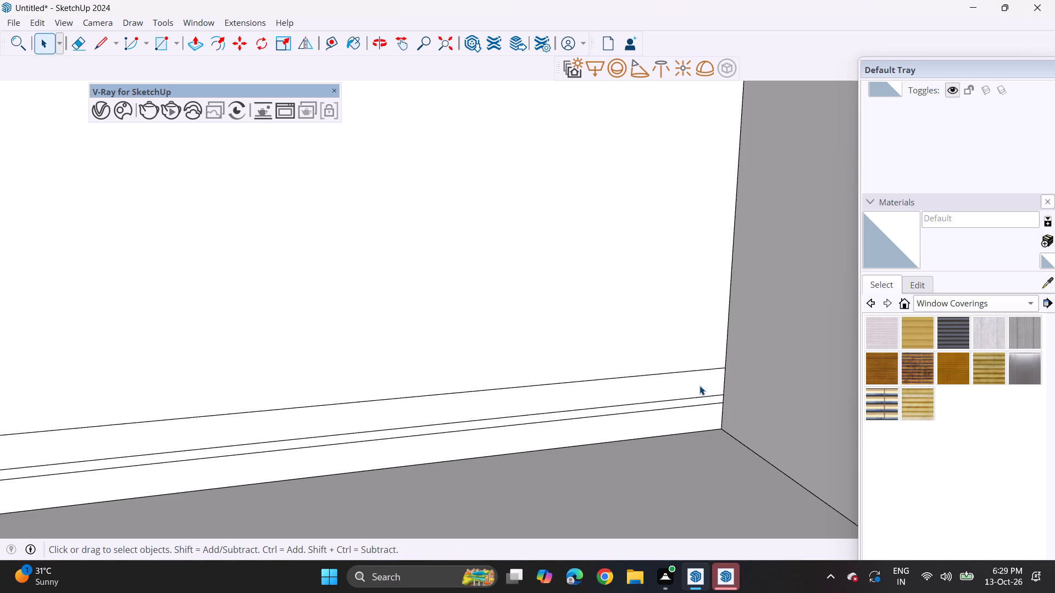
{"action": "double_click", "coordinate": [699, 385]}
{"action": "key", "text": "m"}
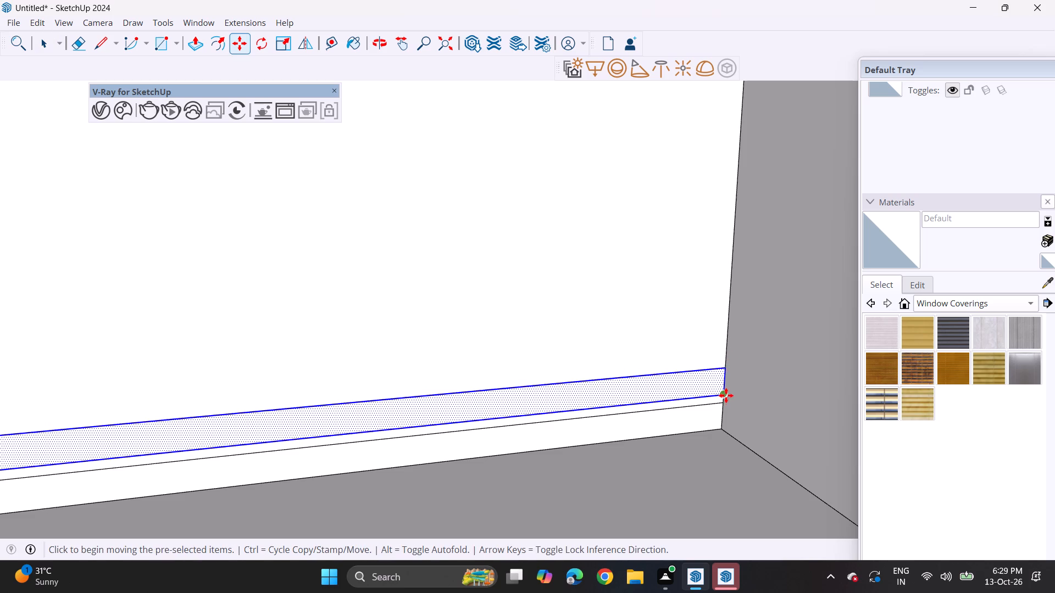
{"action": "left_click", "coordinate": [726, 395]}
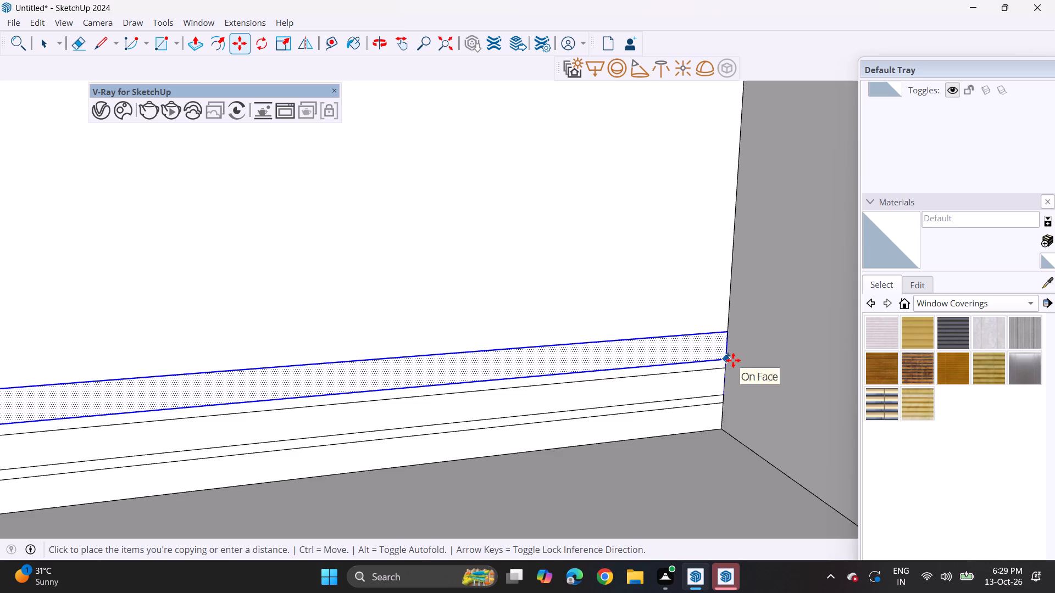
{"action": "left_click", "coordinate": [733, 360]}
Copy the uppermost thin rectangle up by the same spacing and repeat that copy 30 times up the wall strip.
{"action": "left_click", "coordinate": [730, 359]}
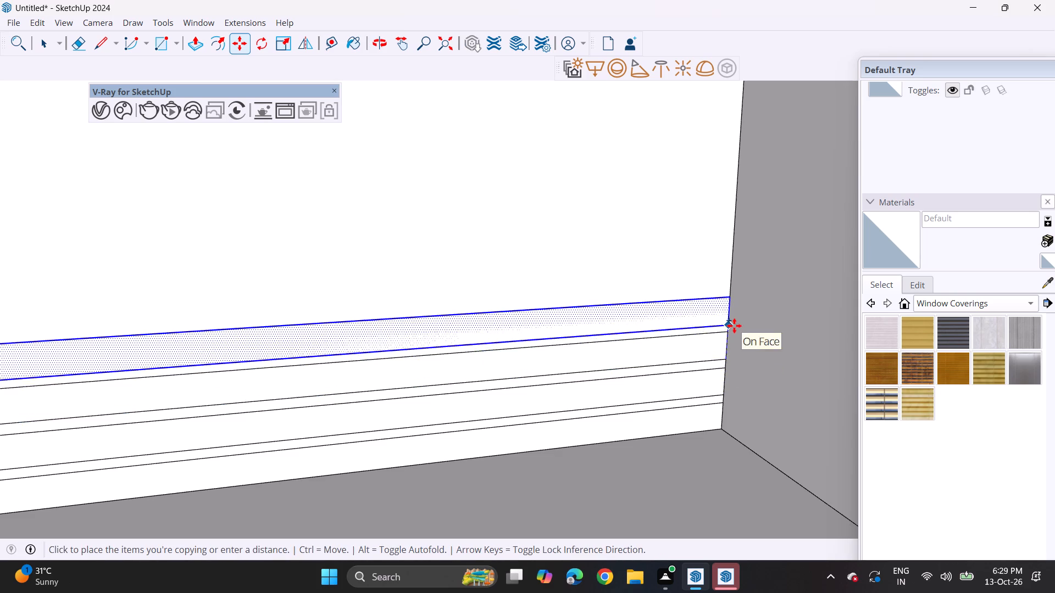
{"action": "left_click", "coordinate": [734, 323]}
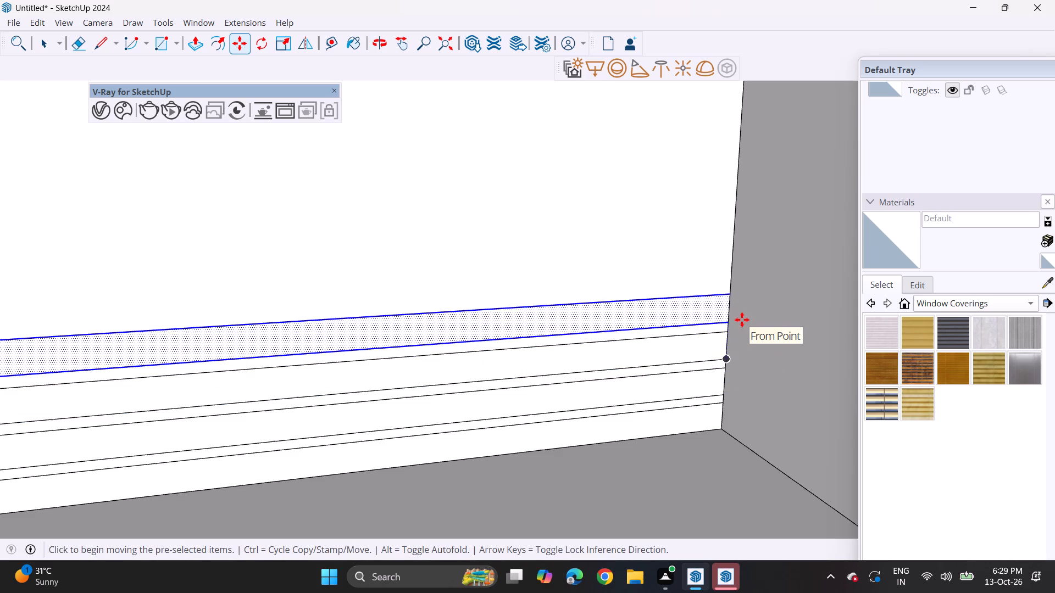
{"action": "key", "text": "shift+asterisk"}
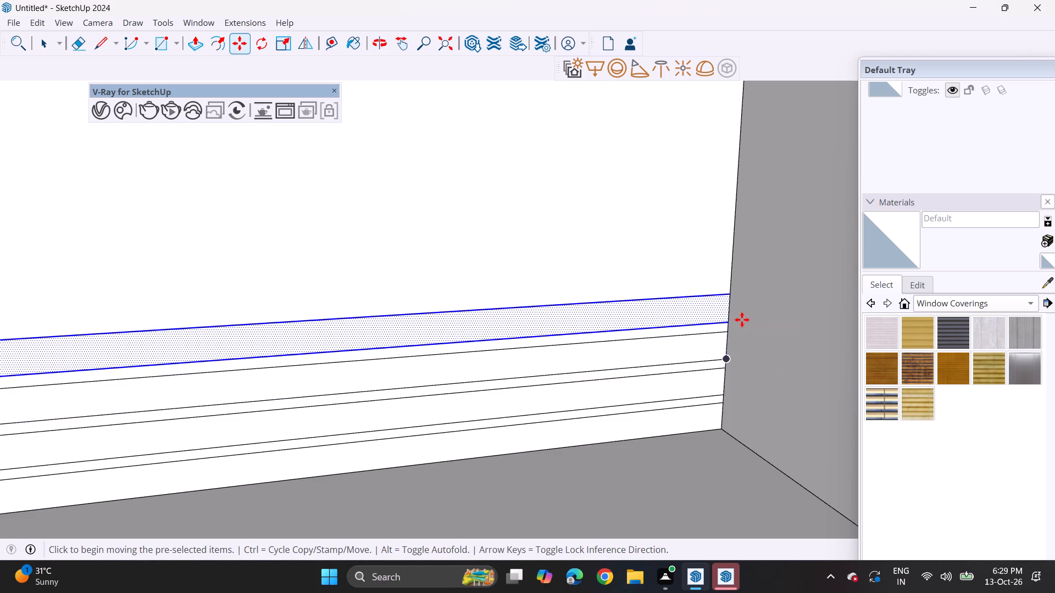
{"action": "type", "text": "30"}
{"action": "key", "text": "Return"}
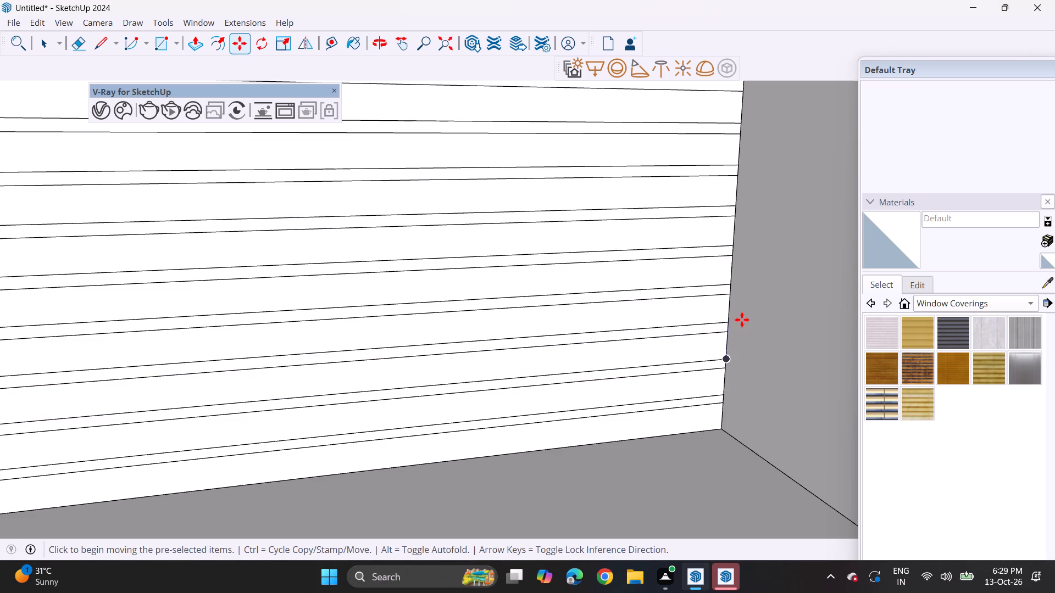
Copy the uppermost thin rectangle up the wall strip by the same spacing and repeat that copy 30 times.
{"action": "scroll", "coordinate": [500, 163], "scroll_direction": "down", "scroll_amount": 18}
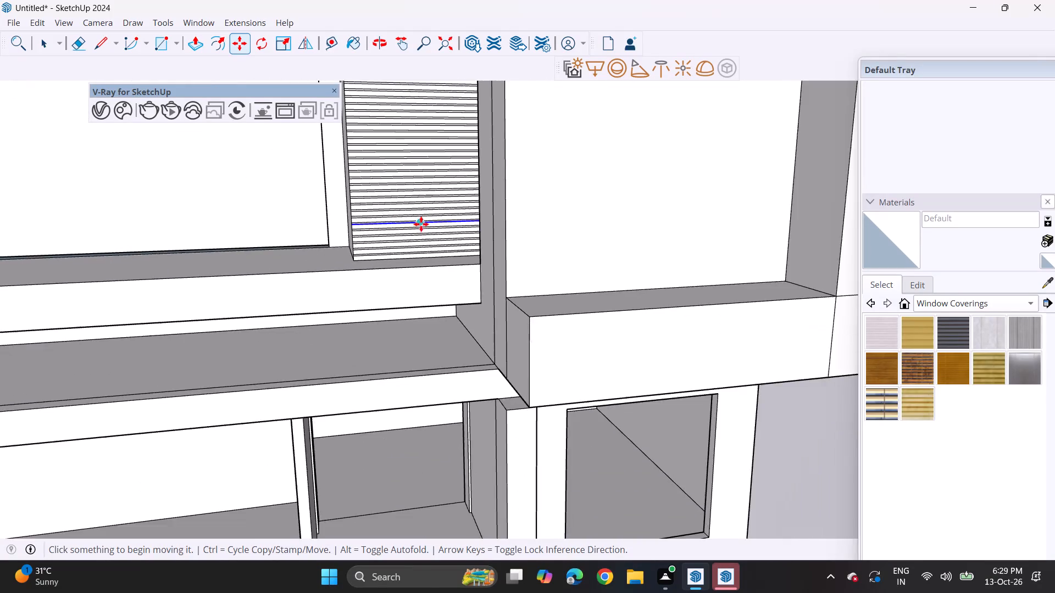
{"action": "scroll", "coordinate": [421, 224], "scroll_direction": "down", "scroll_amount": 8}
{"action": "middle_click_drag", "start_coordinate": [419, 189], "coordinate": [453, 299], "text": "shift"}
{"action": "scroll", "coordinate": [475, 221], "scroll_direction": "up", "scroll_amount": 10}
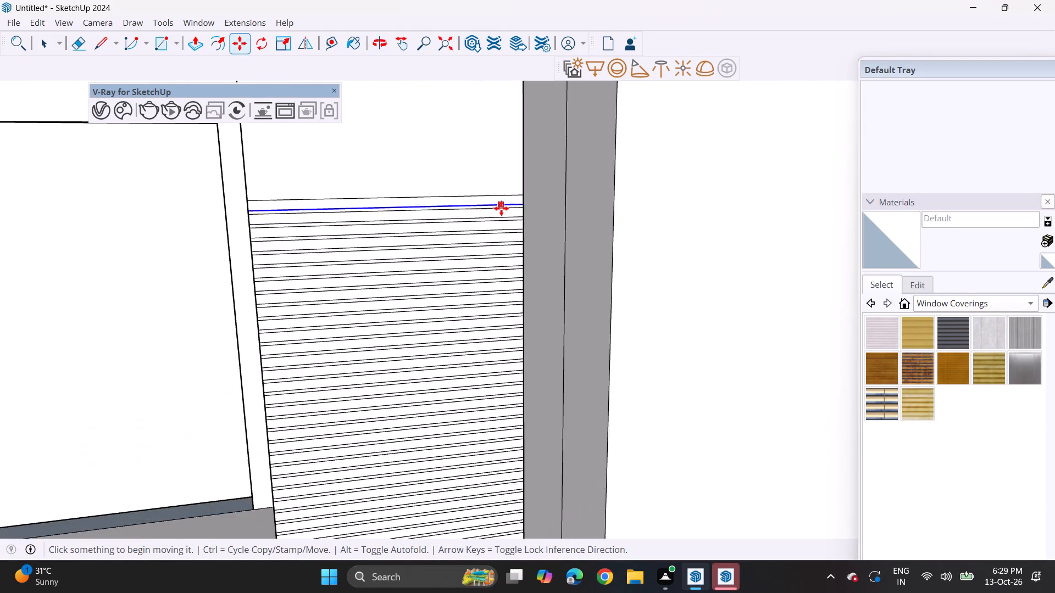
{"action": "scroll", "coordinate": [501, 208], "scroll_direction": "up", "scroll_amount": 10}
{"action": "key", "text": "space"}
{"action": "double_click", "coordinate": [501, 184]}
{"action": "scroll", "coordinate": [543, 191], "scroll_direction": "up", "scroll_amount": 2}
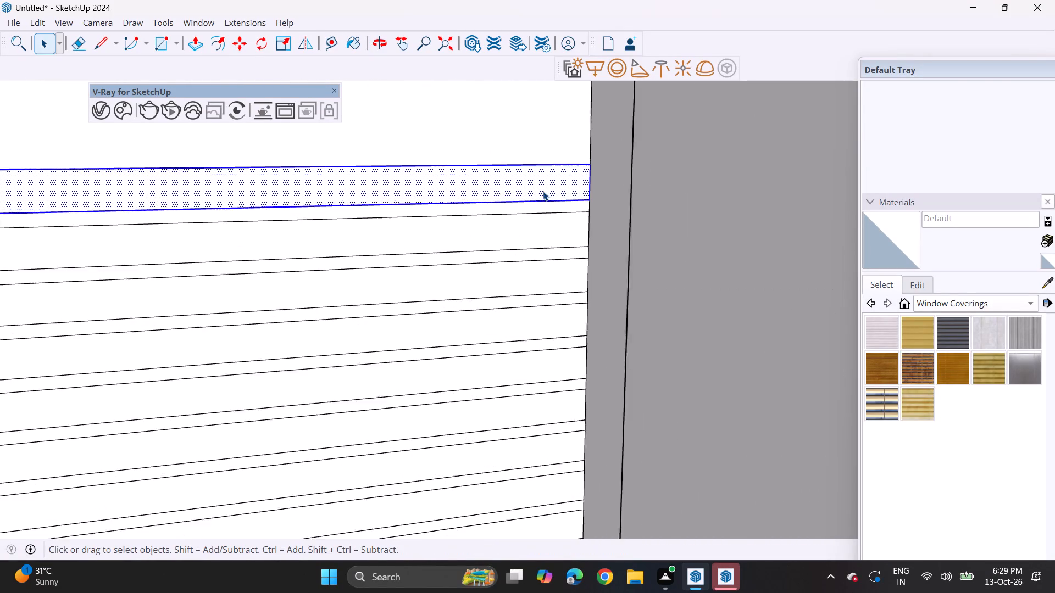
{"action": "scroll", "coordinate": [543, 191], "scroll_direction": "up", "scroll_amount": 10}
{"action": "key", "text": "m"}
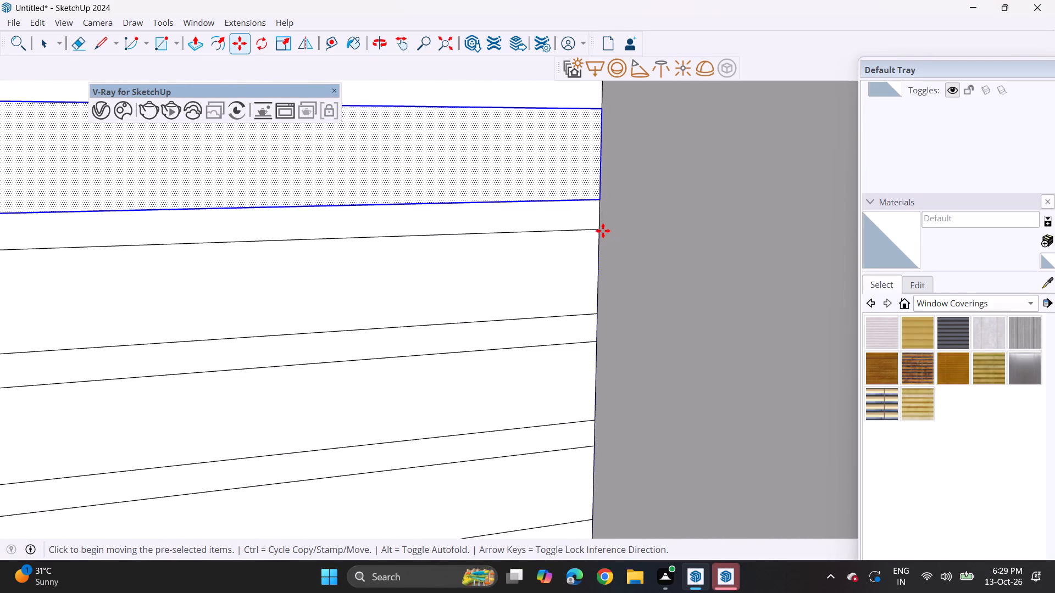
{"action": "left_click", "coordinate": [602, 230]}
{"action": "middle_click_drag", "start_coordinate": [604, 150], "coordinate": [608, 265], "text": "shift"}
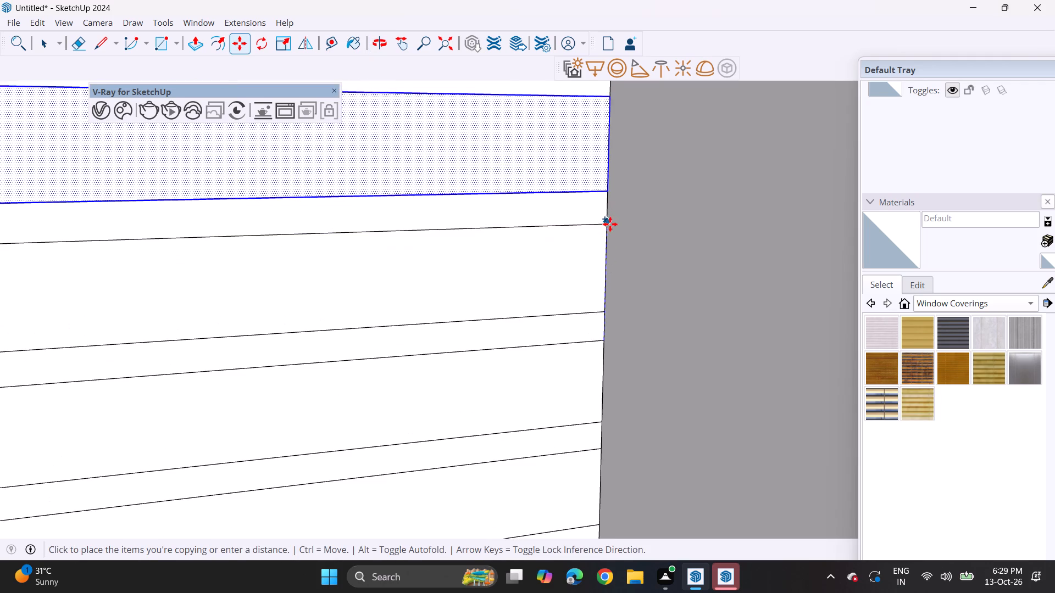
{"action": "left_click", "coordinate": [610, 226]}
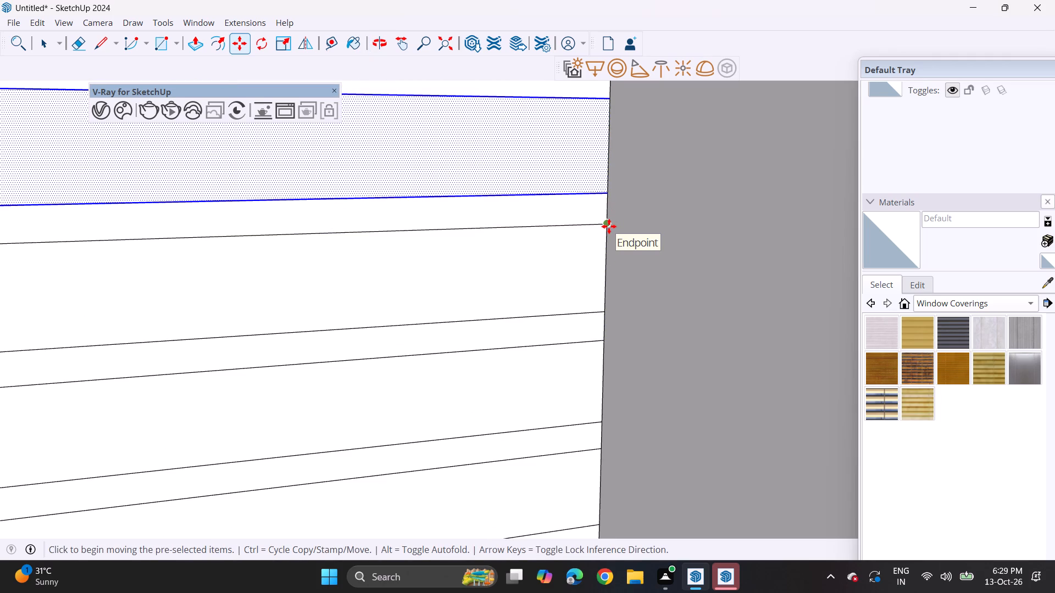
{"action": "key", "text": "shift+asterisk"}
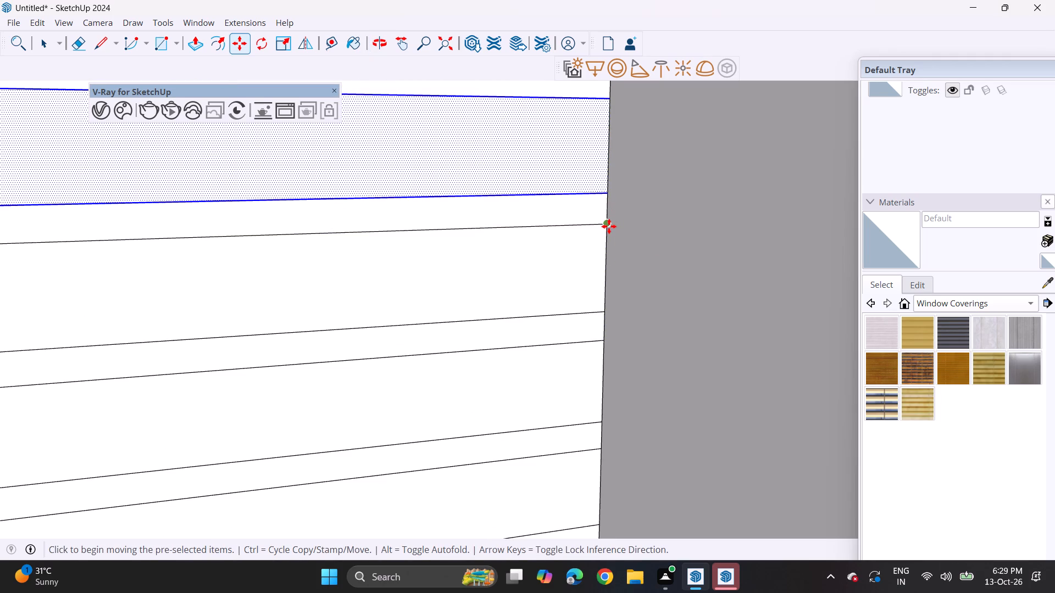
{"action": "type", "text": "30"}
{"action": "key", "text": "Return"}
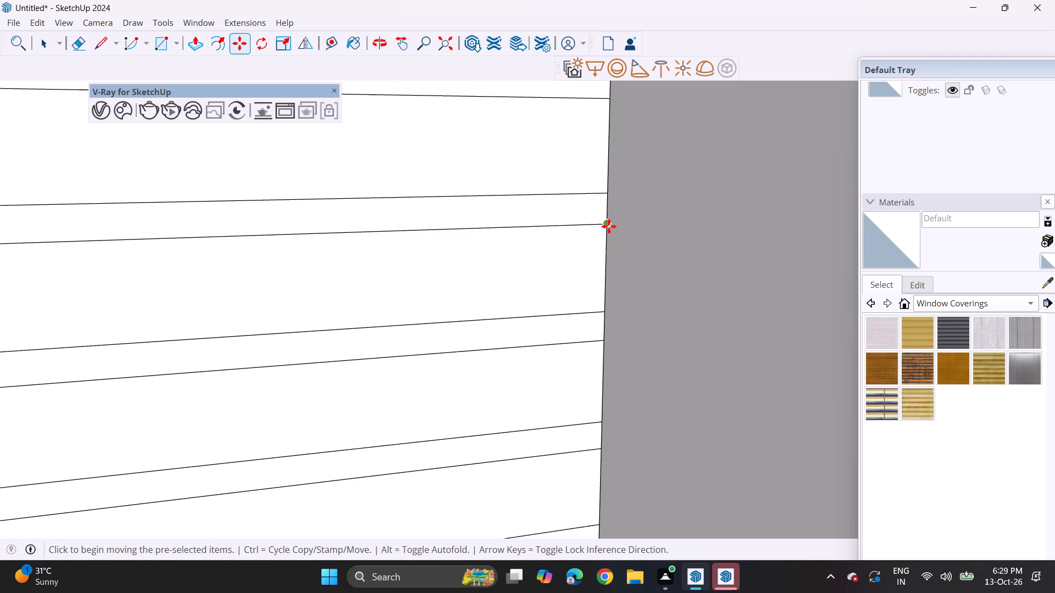
Copy the new uppermost thin rectangle up by the same spacing and repeat it 6 times to fill the strip's top.
{"action": "scroll", "coordinate": [517, 280], "scroll_direction": "down", "scroll_amount": 20}
{"action": "scroll", "coordinate": [517, 280], "scroll_direction": "down", "scroll_amount": 3}
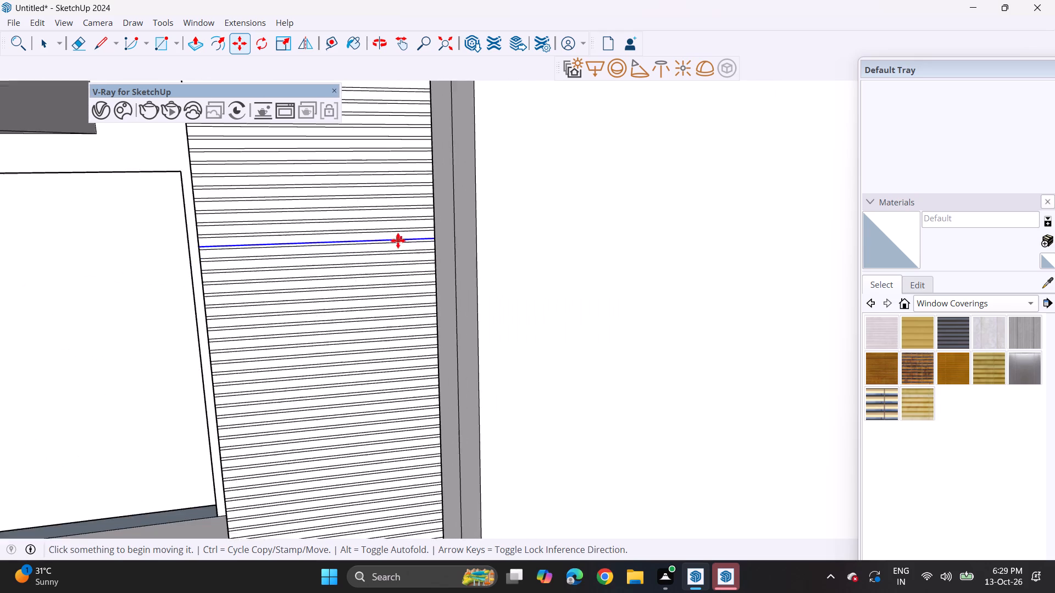
{"action": "scroll", "coordinate": [398, 240], "scroll_direction": "down", "scroll_amount": 13}
{"action": "middle_click_drag", "start_coordinate": [369, 234], "coordinate": [431, 346]}
{"action": "scroll", "coordinate": [425, 268], "scroll_direction": "up", "scroll_amount": 2}
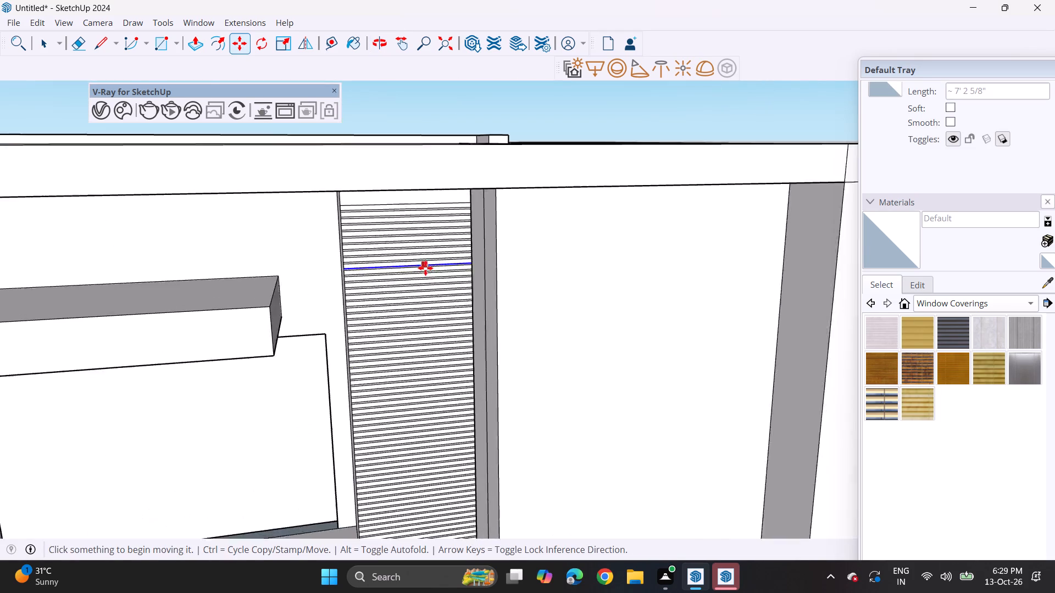
{"action": "scroll", "coordinate": [425, 268], "scroll_direction": "up", "scroll_amount": 9}
{"action": "scroll", "coordinate": [469, 194], "scroll_direction": "up", "scroll_amount": 5}
{"action": "middle_click_drag", "start_coordinate": [498, 159], "coordinate": [568, 324]}
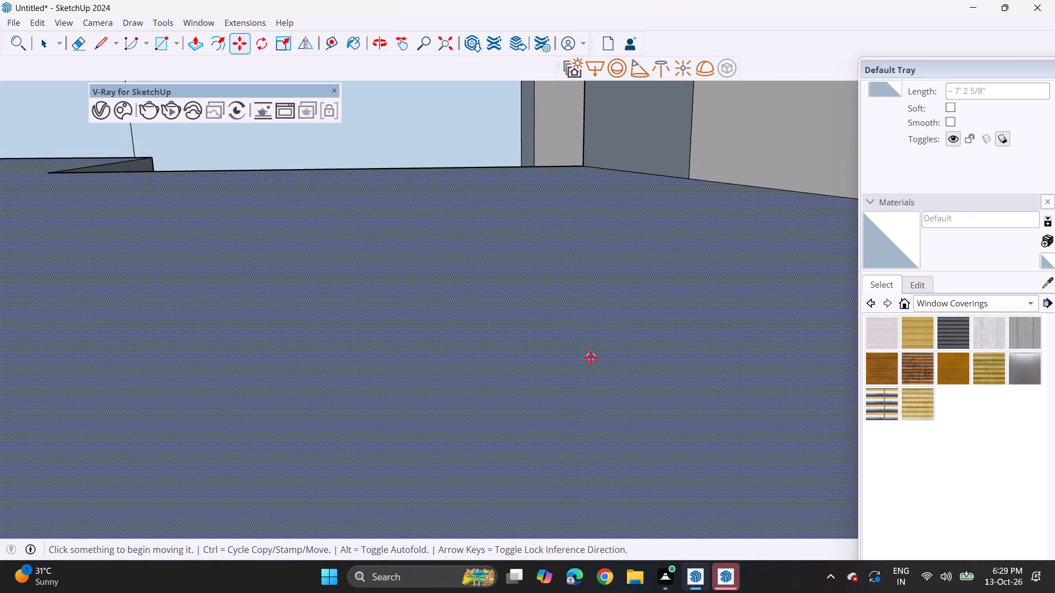
{"action": "middle_click_drag", "start_coordinate": [593, 357], "coordinate": [554, 116]}
{"action": "scroll", "coordinate": [559, 266], "scroll_direction": "up", "scroll_amount": 2}
{"action": "middle_click_drag", "start_coordinate": [559, 266], "coordinate": [548, 227]}
{"action": "scroll", "coordinate": [533, 223], "scroll_direction": "up", "scroll_amount": 4}
{"action": "key", "text": "space"}
{"action": "double_click", "coordinate": [488, 209]}
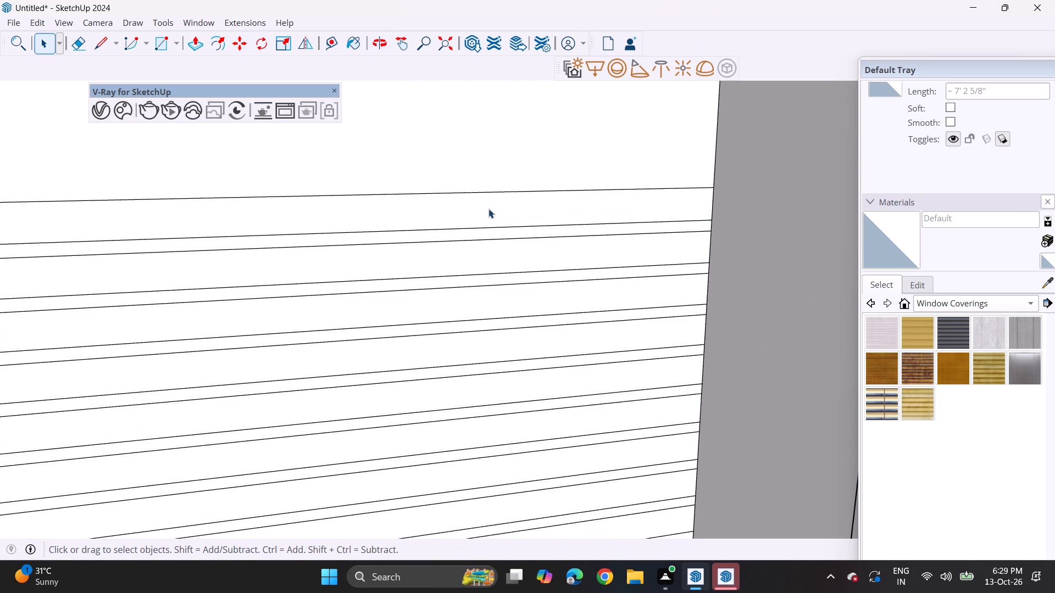
{"action": "key", "text": "m"}
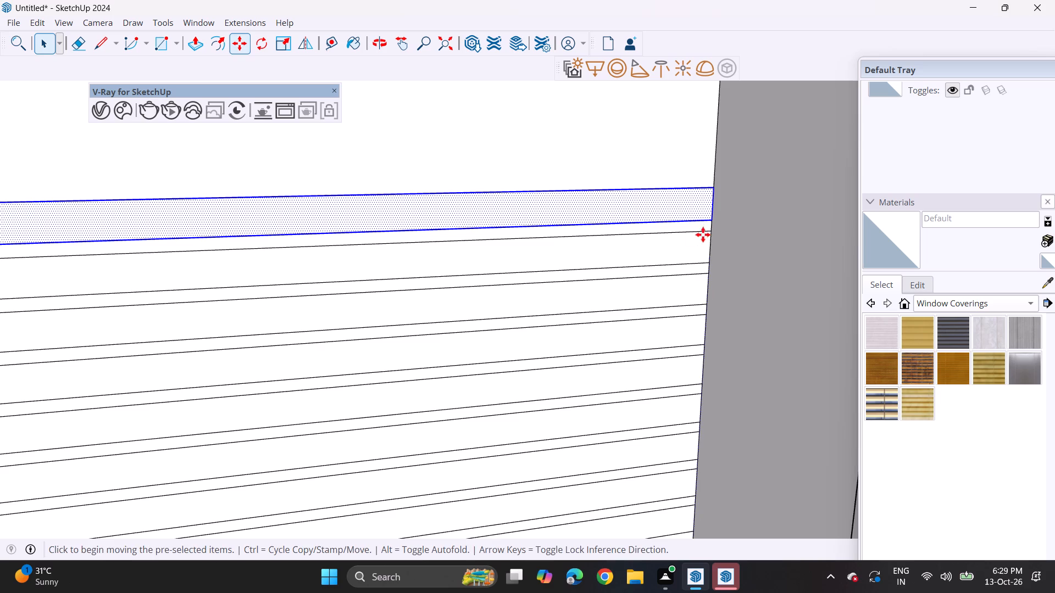
{"action": "left_click", "coordinate": [714, 233]}
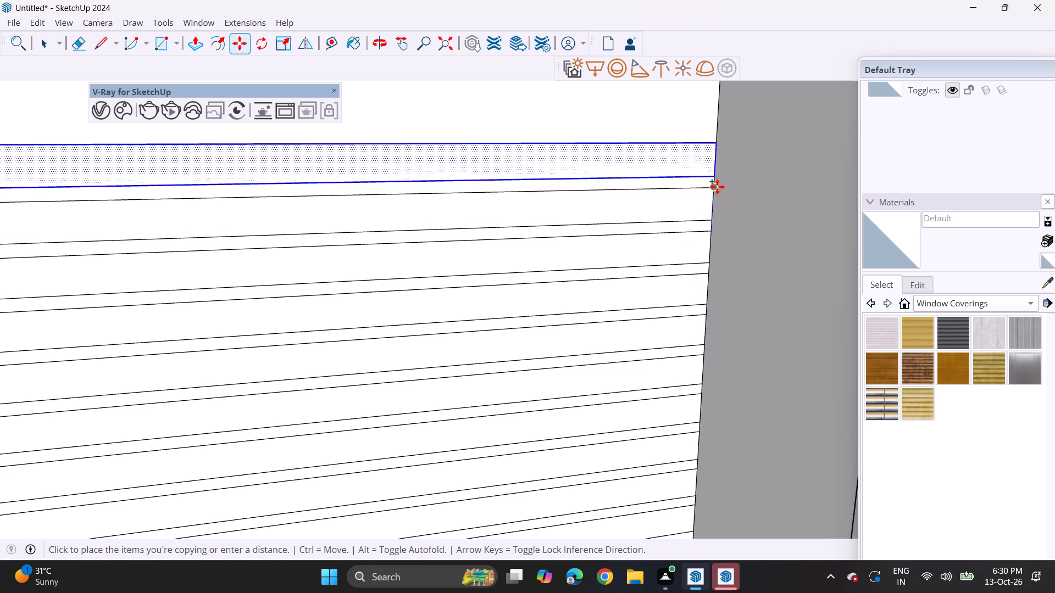
{"action": "left_click", "coordinate": [717, 181]}
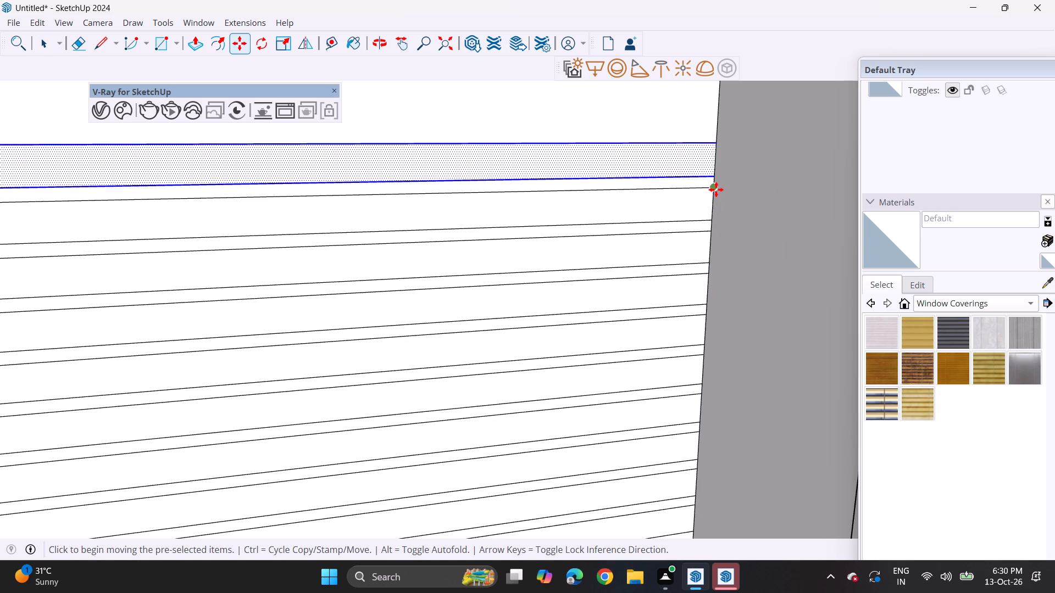
{"action": "key", "text": "shift+asterisk"}
{"action": "key", "text": "6"}
{"action": "key", "text": "Return"}
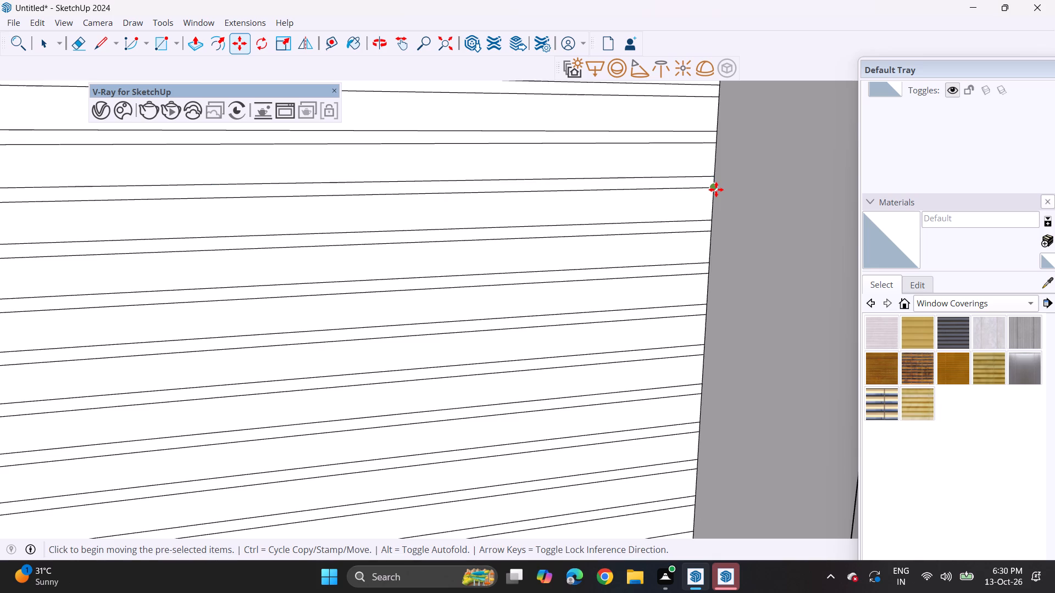
Push the lowest band of the wall strip slightly inward, leaving the narrow gap line above it projecting.
{"action": "scroll", "coordinate": [486, 284], "scroll_direction": "down", "scroll_amount": 11}
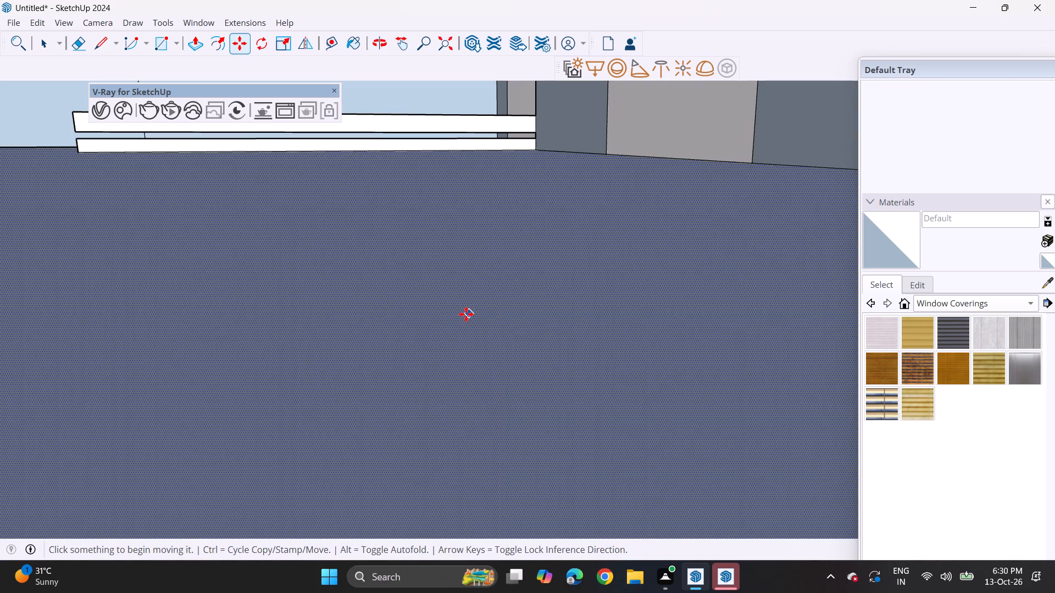
{"action": "middle_click_drag", "start_coordinate": [469, 313], "coordinate": [460, 233]}
{"action": "scroll", "coordinate": [420, 324], "scroll_direction": "down", "scroll_amount": 11}
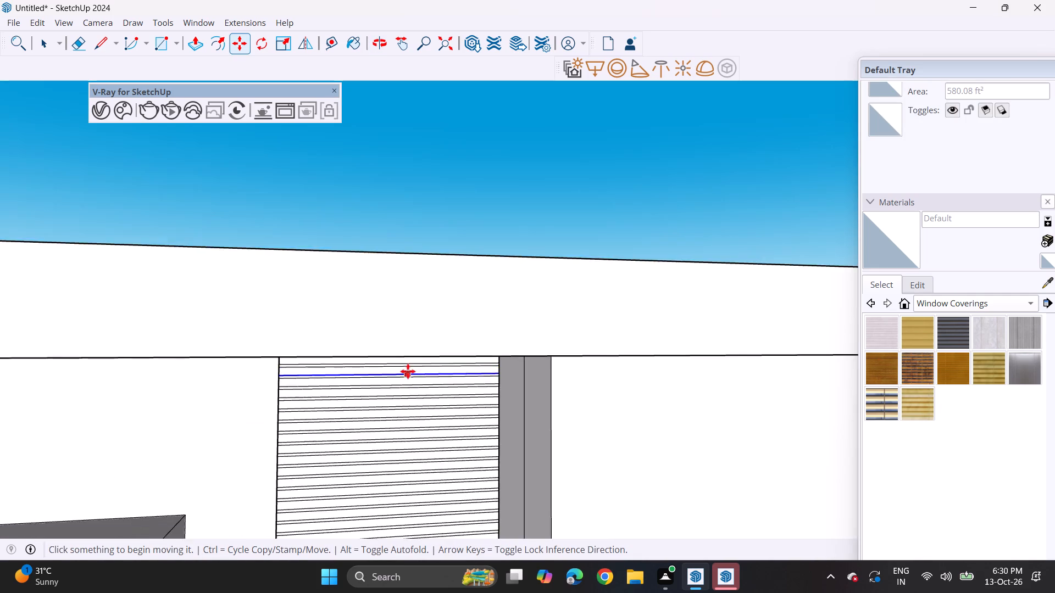
{"action": "scroll", "coordinate": [408, 371], "scroll_direction": "down", "scroll_amount": 10}
{"action": "middle_click_drag", "start_coordinate": [408, 452], "coordinate": [423, 288], "text": "shift"}
{"action": "middle_click_drag", "start_coordinate": [448, 382], "coordinate": [465, 232]}
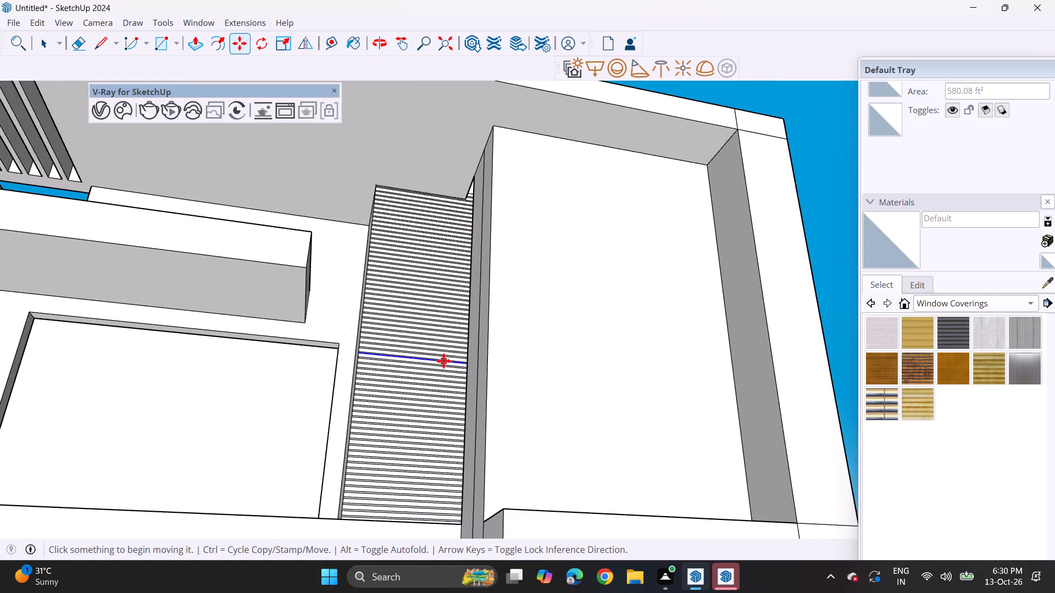
{"action": "scroll", "coordinate": [443, 361], "scroll_direction": "up", "scroll_amount": 2}
{"action": "middle_click_drag", "start_coordinate": [435, 450], "coordinate": [498, 220], "text": "shift"}
{"action": "middle_click_drag", "start_coordinate": [486, 261], "coordinate": [464, 371]}
{"action": "scroll", "coordinate": [460, 327], "scroll_direction": "up", "scroll_amount": 3}
{"action": "middle_click_drag", "start_coordinate": [454, 339], "coordinate": [472, 413]}
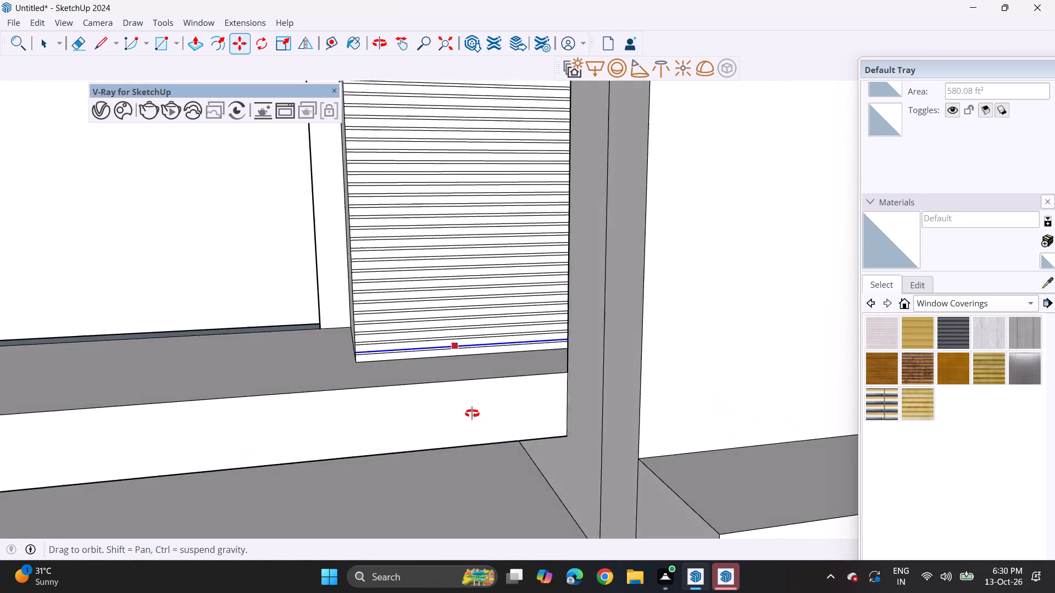
{"action": "middle_click_drag", "start_coordinate": [472, 413], "coordinate": [473, 407]}
{"action": "scroll", "coordinate": [465, 341], "scroll_direction": "up", "scroll_amount": 12}
{"action": "key", "text": "p"}
{"action": "scroll", "coordinate": [430, 369], "scroll_direction": "up", "scroll_amount": 4}
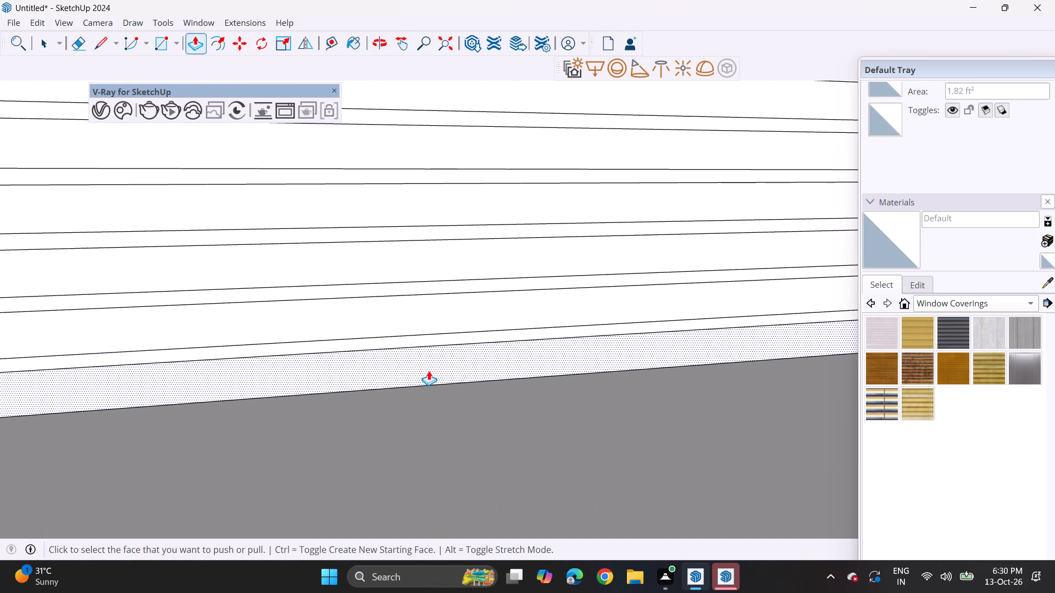
{"action": "left_click", "coordinate": [429, 371]}
{"action": "left_click", "coordinate": [435, 379]}
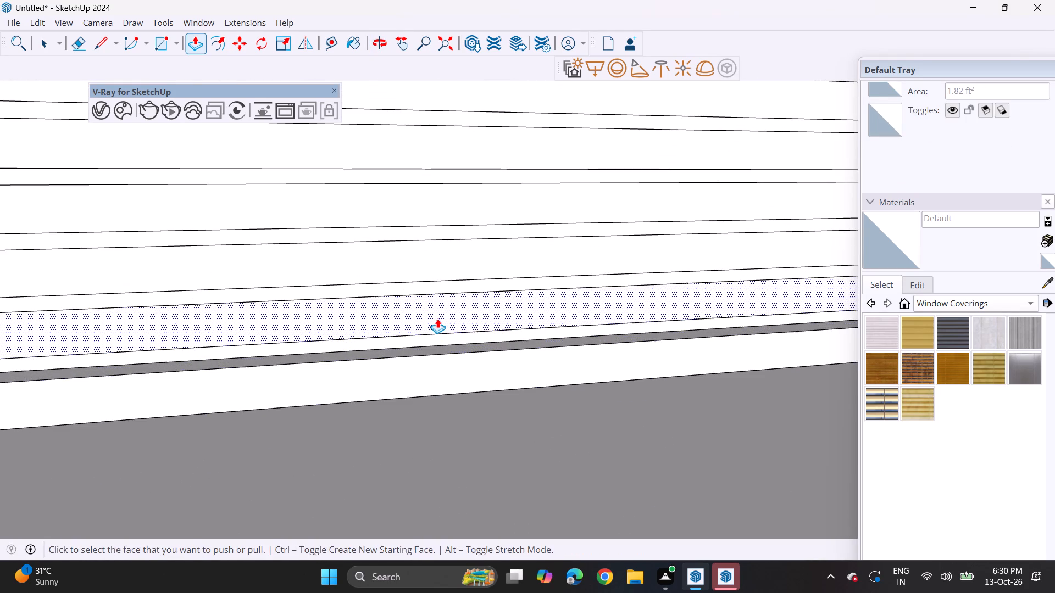
Repeat the same inward push on the next seven bands up the wall strip.
{"action": "double_click", "coordinate": [437, 318]}
{"action": "double_click", "coordinate": [448, 266]}
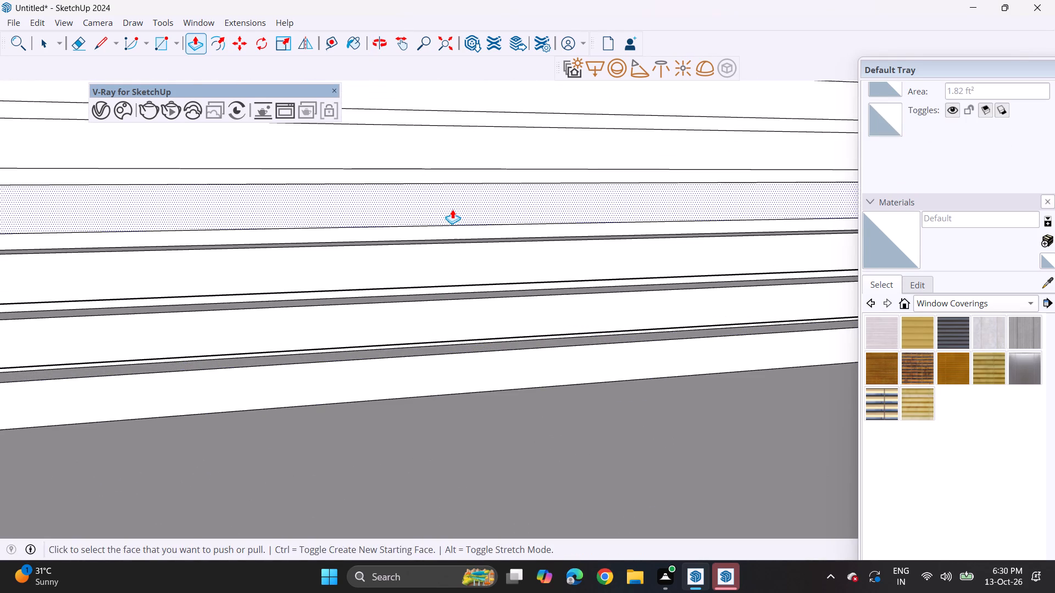
{"action": "double_click", "coordinate": [452, 209]}
{"action": "double_click", "coordinate": [467, 147]}
{"action": "middle_click_drag", "start_coordinate": [487, 179], "coordinate": [557, 331], "text": "shift"}
{"action": "scroll", "coordinate": [557, 331], "scroll_direction": "up", "scroll_amount": 1, "text": "shift"}
{"action": "double_click", "coordinate": [513, 232]}
{"action": "double_click", "coordinate": [527, 164]}
{"action": "double_click", "coordinate": [523, 117]}
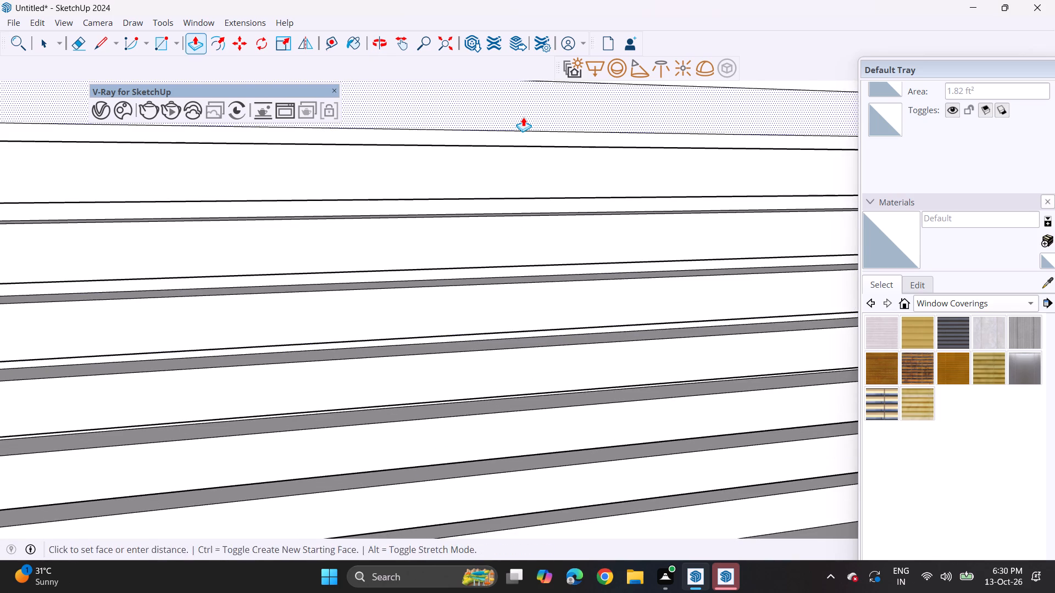
Continue recessing the following bands up the wall strip by the same push depth.
{"action": "middle_click_drag", "start_coordinate": [547, 132], "coordinate": [624, 350], "text": "shift"}
{"action": "double_click", "coordinate": [585, 250]}
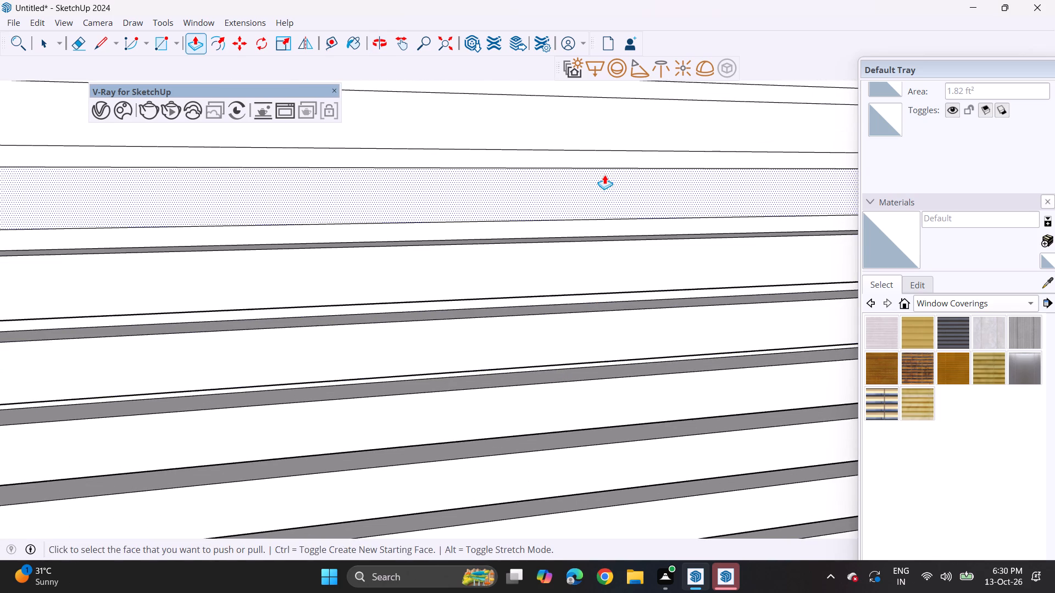
{"action": "left_click", "coordinate": [604, 179]}
{"action": "left_click", "coordinate": [604, 179]}
{"action": "double_click", "coordinate": [605, 136]}
{"action": "middle_click_drag", "start_coordinate": [636, 208], "coordinate": [653, 299], "text": "shift"}
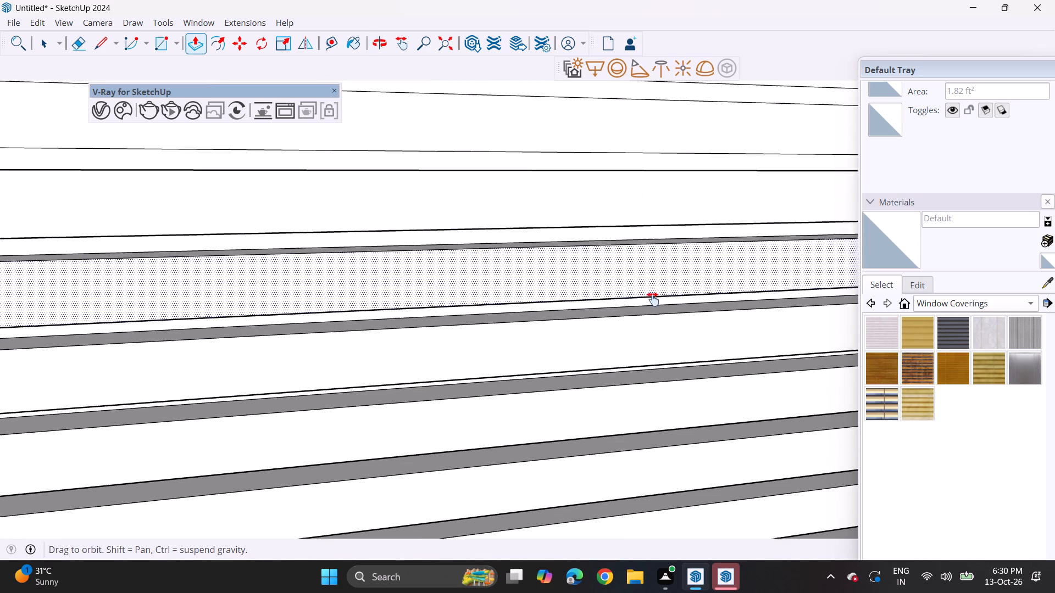
{"action": "middle_click_drag", "start_coordinate": [653, 299], "coordinate": [653, 304], "text": "shift"}
{"action": "double_click", "coordinate": [606, 209]}
{"action": "double_click", "coordinate": [608, 146]}
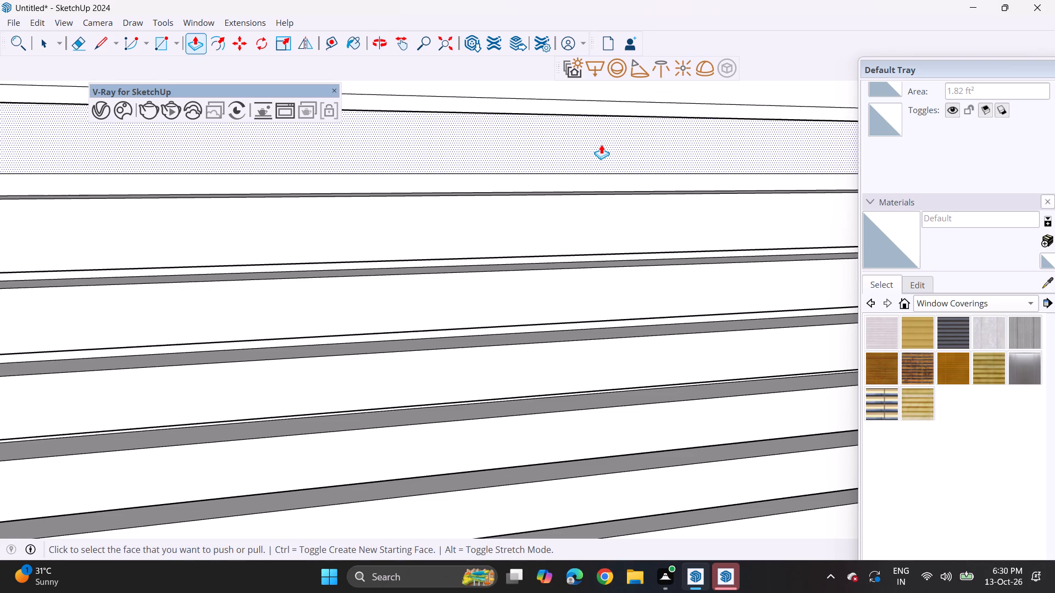
{"action": "middle_click_drag", "start_coordinate": [610, 120], "coordinate": [648, 336], "text": "shift"}
{"action": "double_click", "coordinate": [597, 289]}
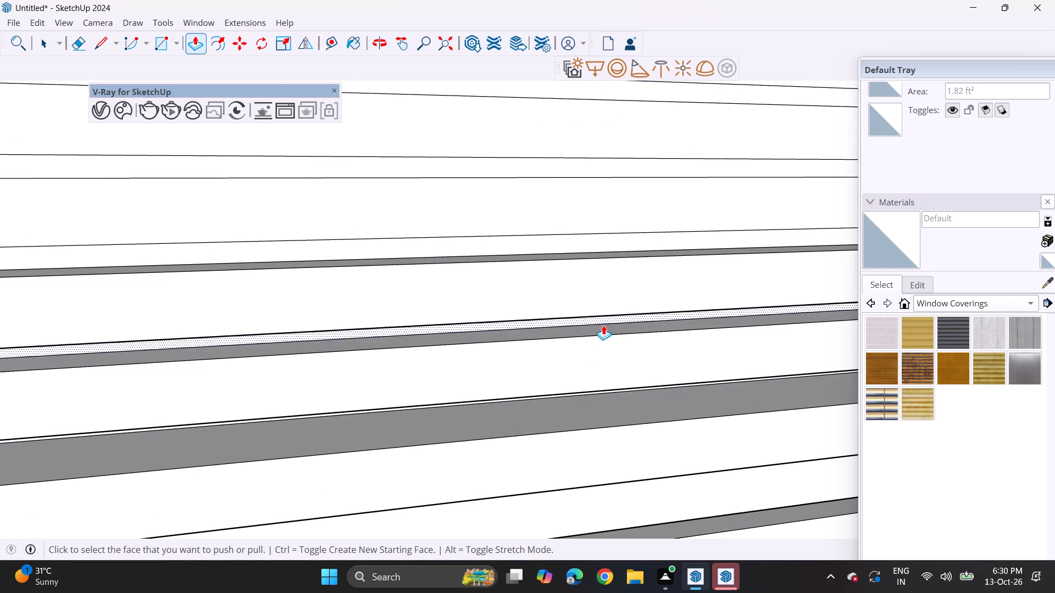
Correct the two unevenly pushed bands so their faces line up with the neighbouring recessed bands.
{"action": "left_click", "coordinate": [593, 348]}
{"action": "middle_click_drag", "start_coordinate": [700, 437], "coordinate": [699, 400]}
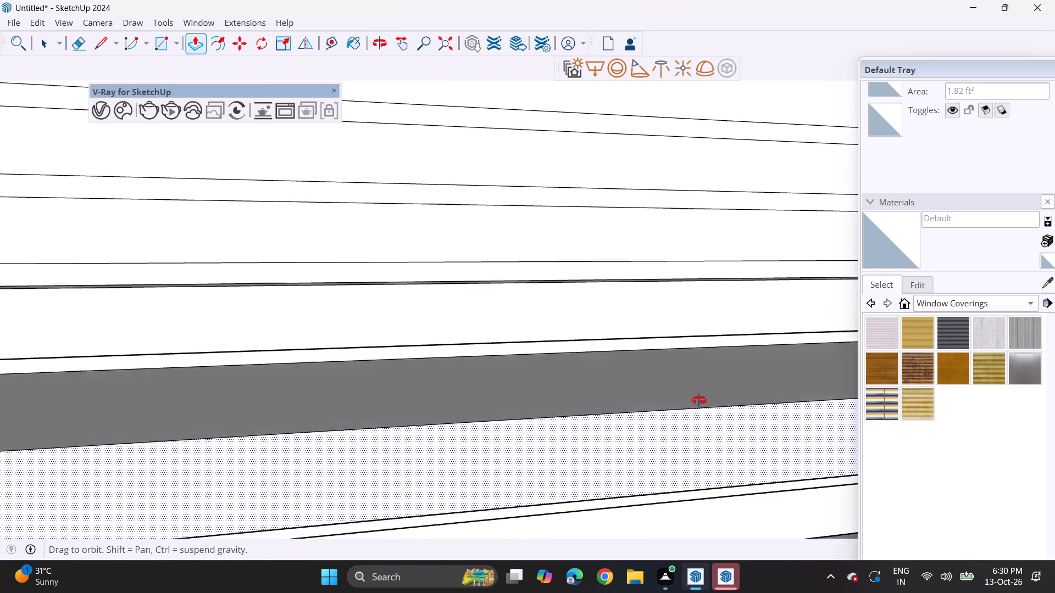
{"action": "middle_click_drag", "start_coordinate": [699, 400], "coordinate": [681, 395]}
{"action": "scroll", "coordinate": [670, 388], "scroll_direction": "down", "scroll_amount": 13}
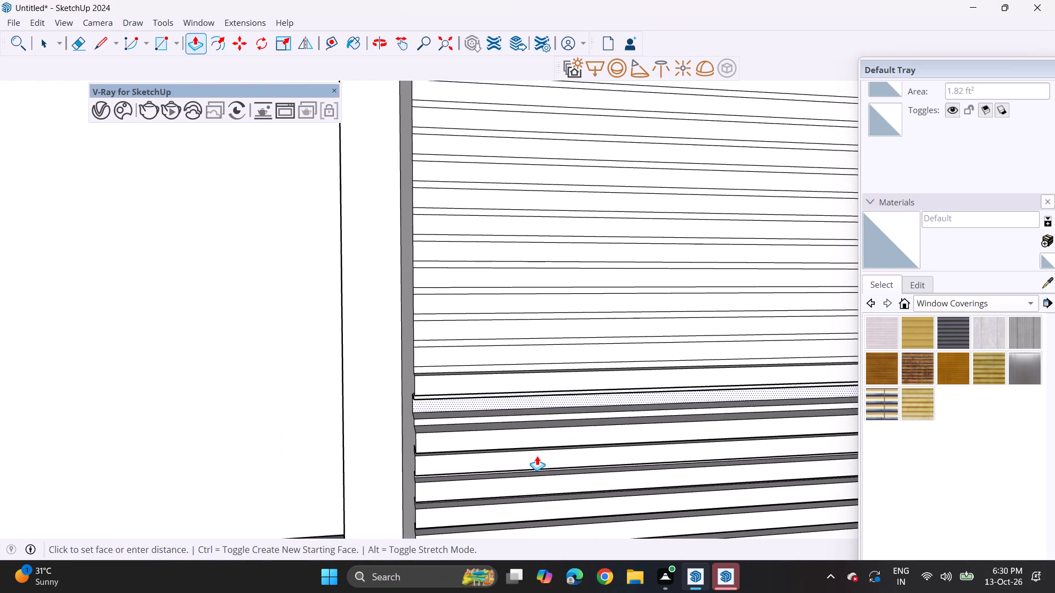
{"action": "middle_click_drag", "start_coordinate": [458, 461], "coordinate": [678, 407]}
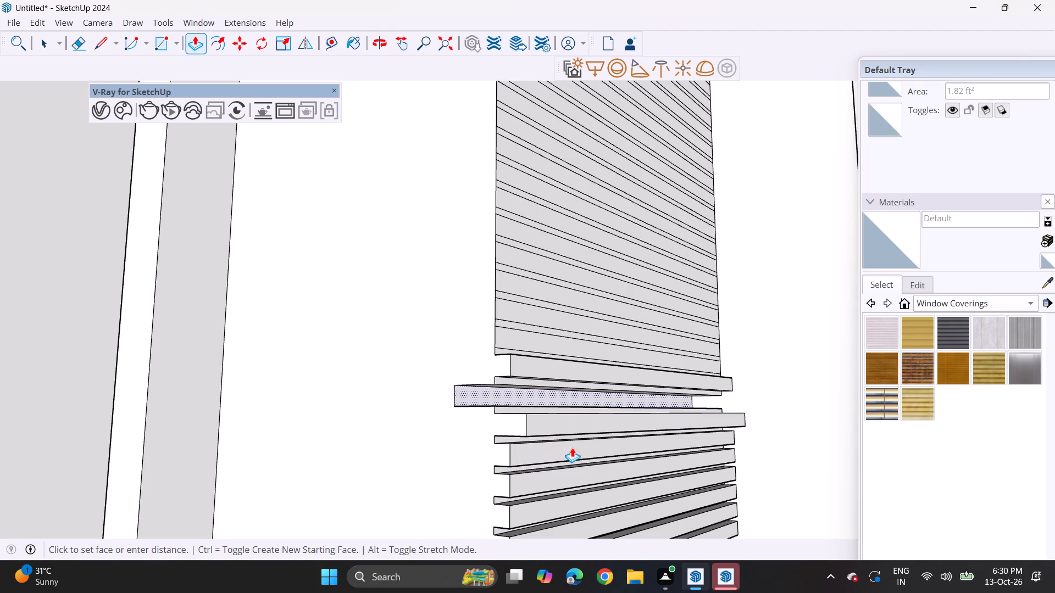
{"action": "left_click", "coordinate": [546, 441]}
{"action": "left_click", "coordinate": [562, 419]}
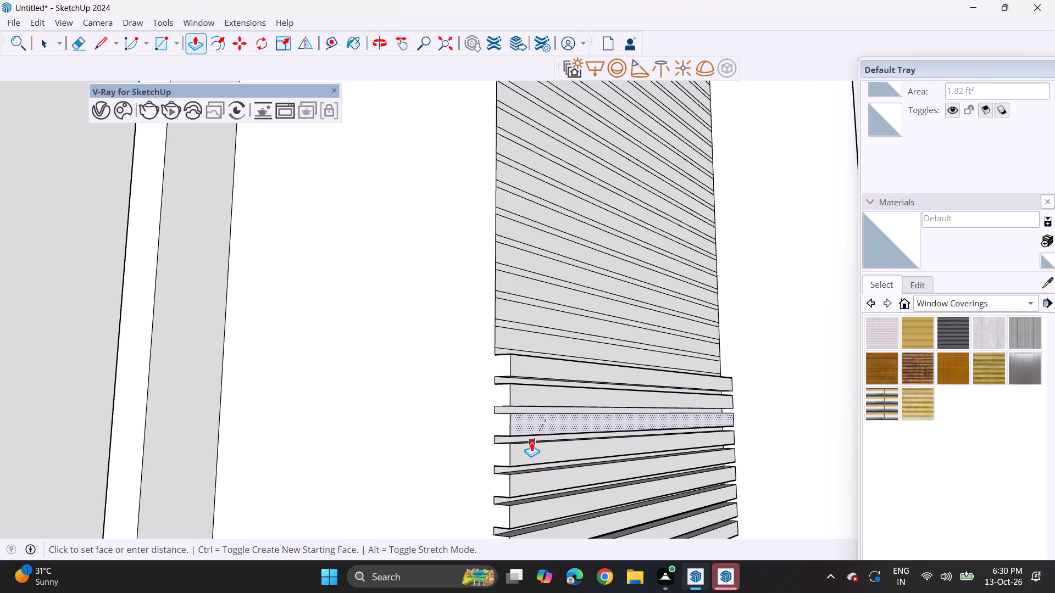
{"action": "left_click", "coordinate": [524, 451]}
Push the next band up the wall strip inward so its face lines up with the recessed band below.
{"action": "double_click", "coordinate": [545, 338]}
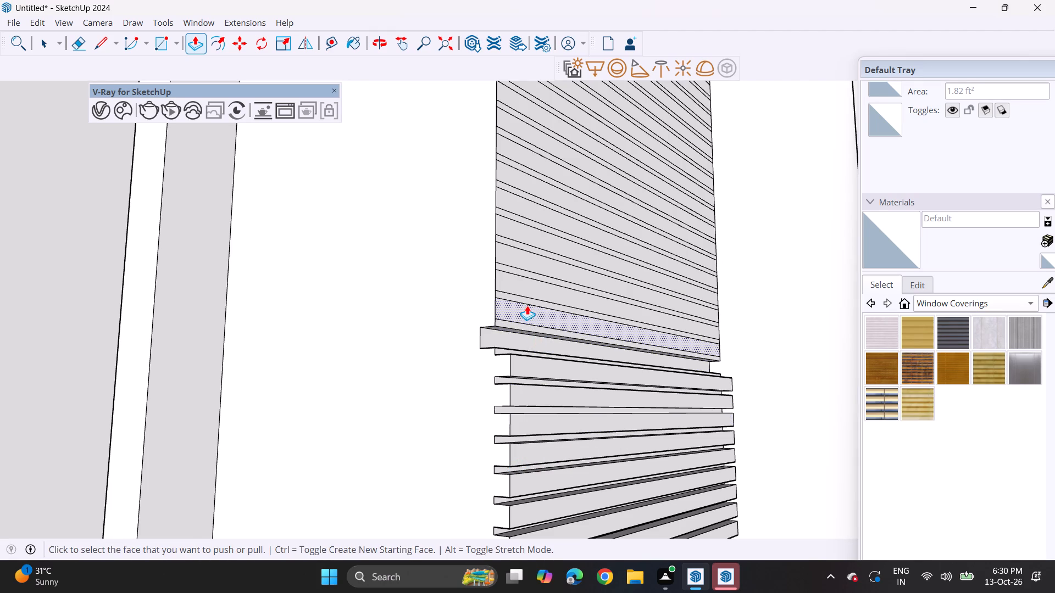
{"action": "key", "text": "ctrl+z"}
{"action": "left_click", "coordinate": [509, 341]}
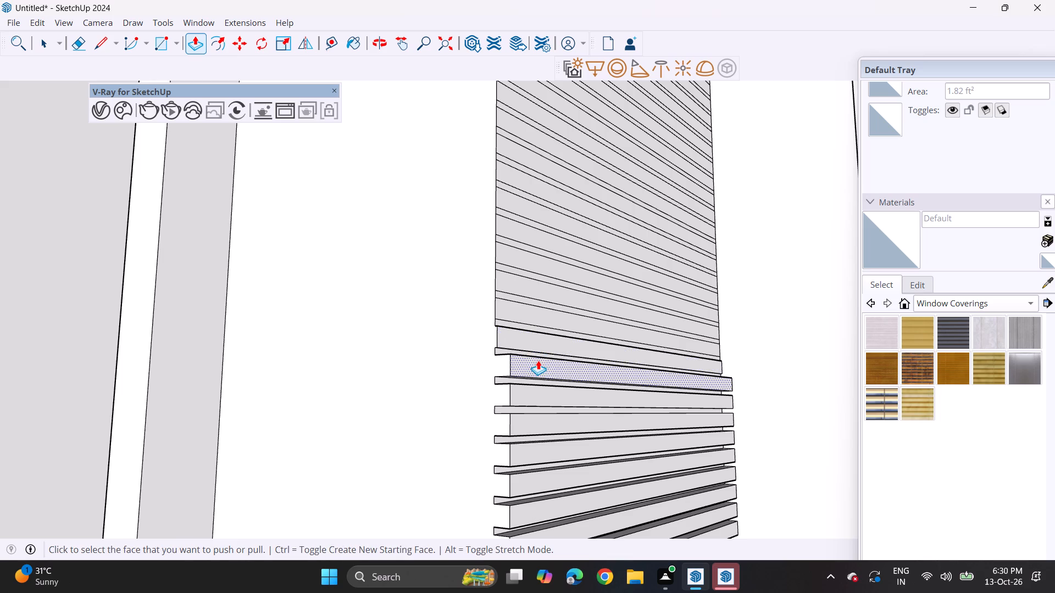
{"action": "left_click", "coordinate": [534, 336]}
{"action": "left_click", "coordinate": [538, 365]}
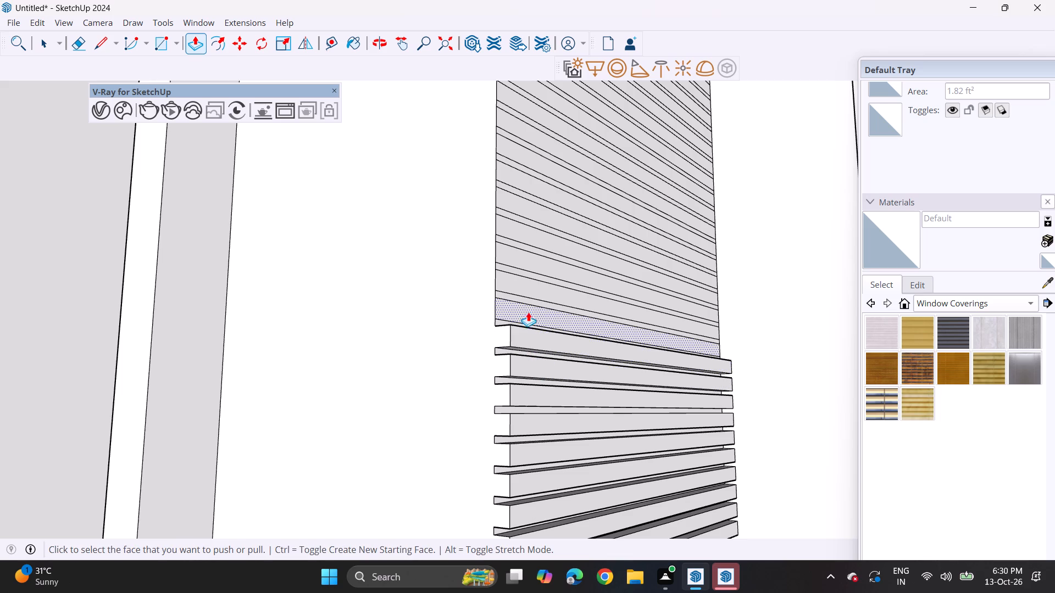
Repeat the same inward push on the next seven bands up the wall strip, leaving the narrow lines between them projecting.
{"action": "double_click", "coordinate": [529, 309]}
{"action": "double_click", "coordinate": [523, 277]}
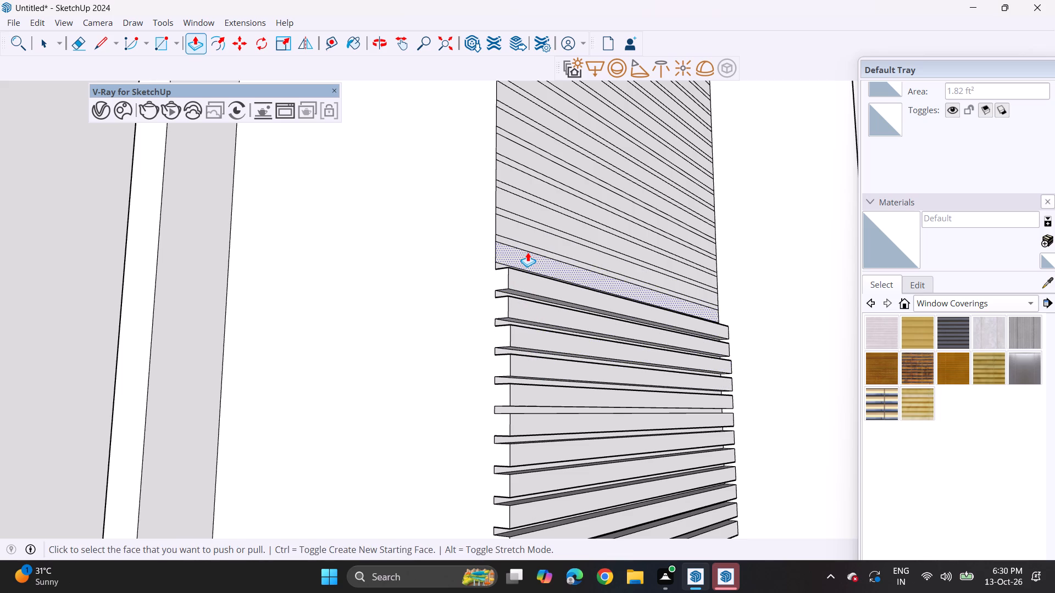
{"action": "double_click", "coordinate": [527, 252]}
{"action": "middle_click_drag", "start_coordinate": [540, 249], "coordinate": [555, 327], "text": "shift"}
{"action": "scroll", "coordinate": [529, 310], "scroll_direction": "up", "scroll_amount": 4}
{"action": "left_click", "coordinate": [526, 303]}
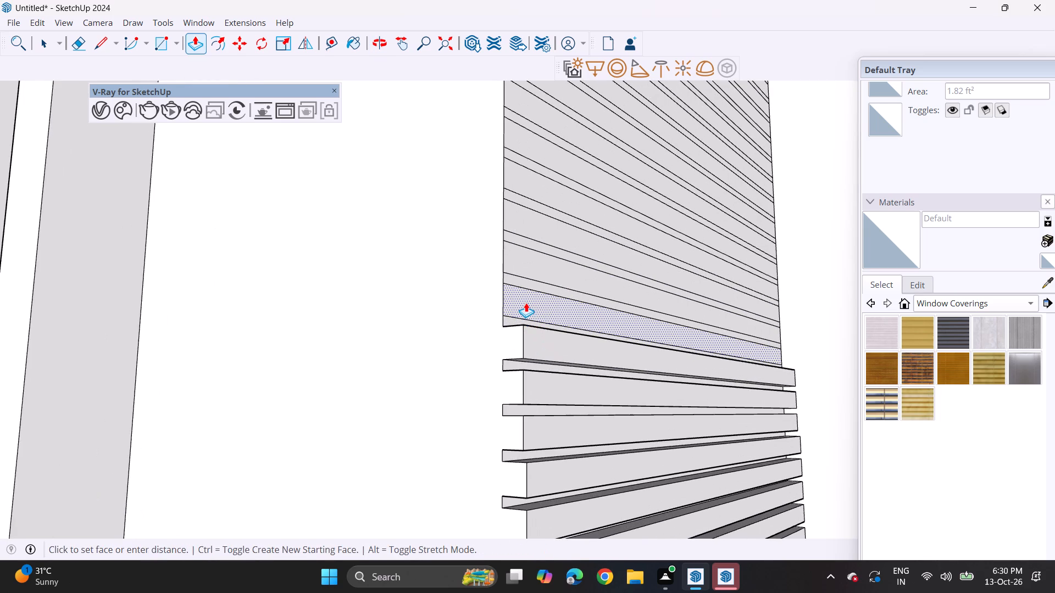
{"action": "left_click", "coordinate": [526, 303]}
{"action": "double_click", "coordinate": [529, 261]}
{"action": "double_click", "coordinate": [535, 226]}
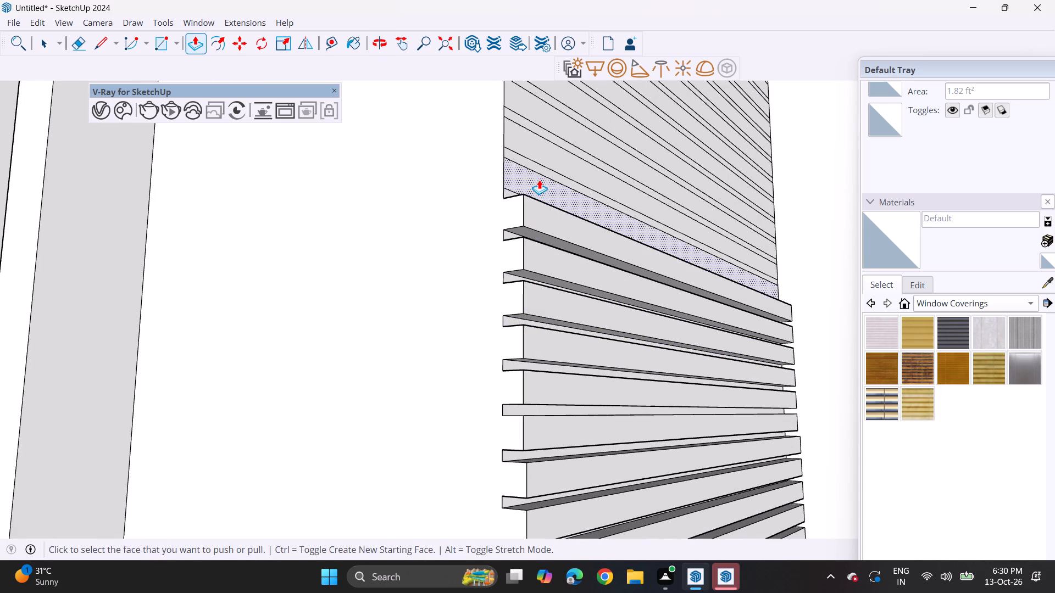
{"action": "double_click", "coordinate": [539, 180]}
Continue recessing the following bands up the wall strip by the same push depth, keeping the thin dividers projecting.
{"action": "middle_click_drag", "start_coordinate": [543, 191], "coordinate": [562, 362], "text": "shift"}
{"action": "double_click", "coordinate": [541, 304]}
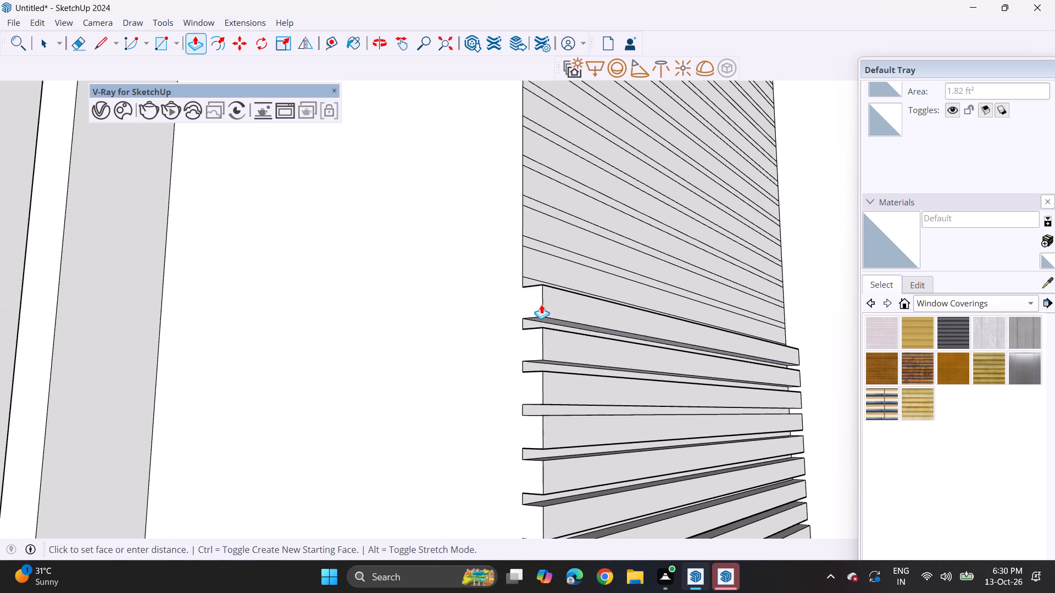
{"action": "double_click", "coordinate": [542, 255]}
{"action": "double_click", "coordinate": [548, 217]}
{"action": "double_click", "coordinate": [552, 194]}
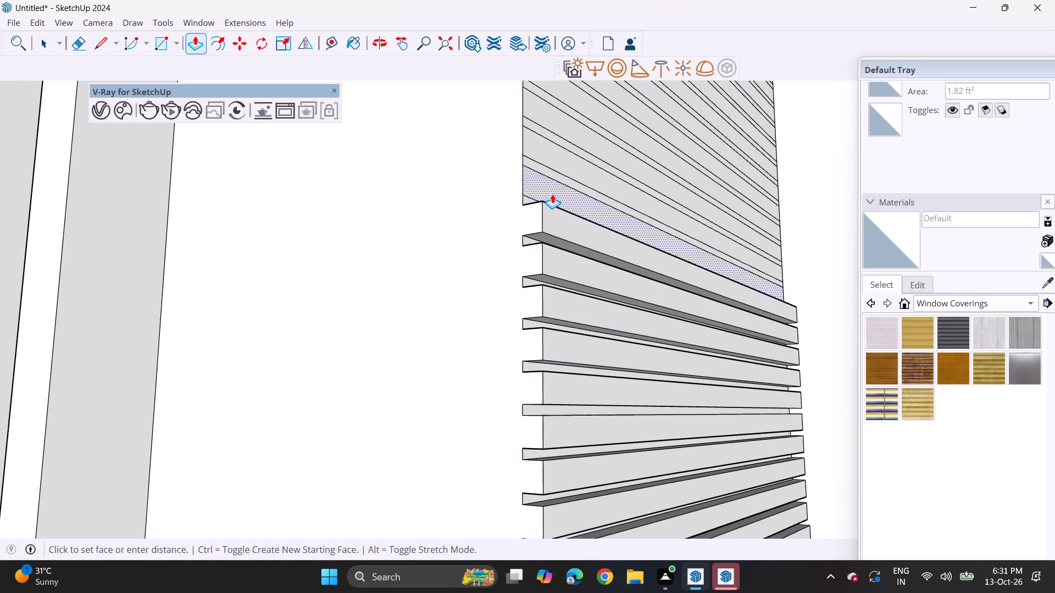
{"action": "middle_click_drag", "start_coordinate": [576, 254], "coordinate": [584, 417], "text": "shift"}
{"action": "double_click", "coordinate": [552, 304]}
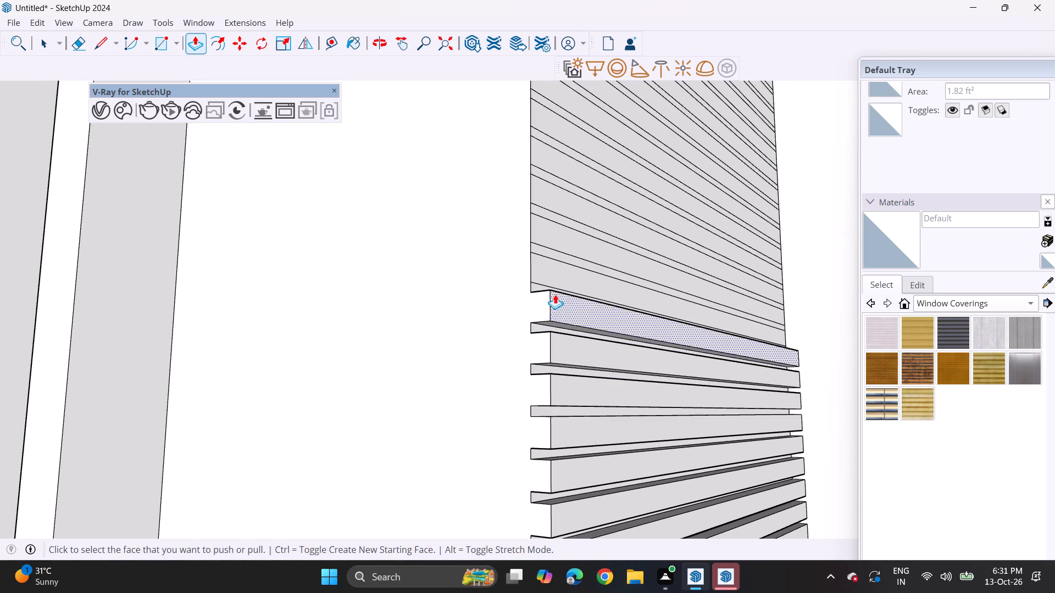
{"action": "double_click", "coordinate": [556, 265]}
{"action": "double_click", "coordinate": [559, 234]}
{"action": "double_click", "coordinate": [562, 202]}
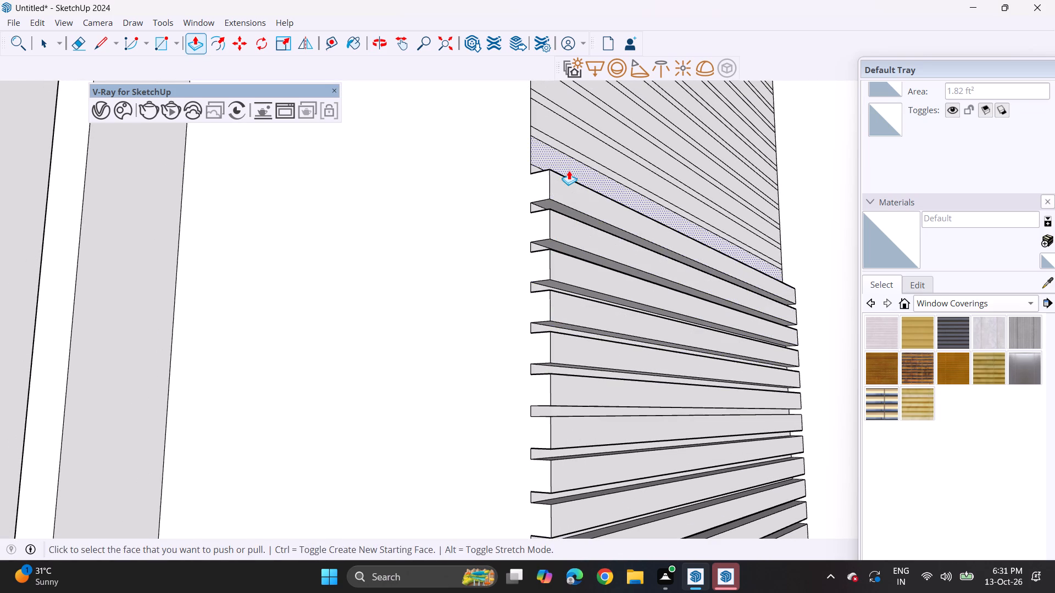
{"action": "double_click", "coordinate": [569, 166]}
{"action": "double_click", "coordinate": [570, 132]}
Recess the next group of bands above by the same depth, working upward along the wall strip.
{"action": "middle_click_drag", "start_coordinate": [588, 131], "coordinate": [604, 207], "text": "shift"}
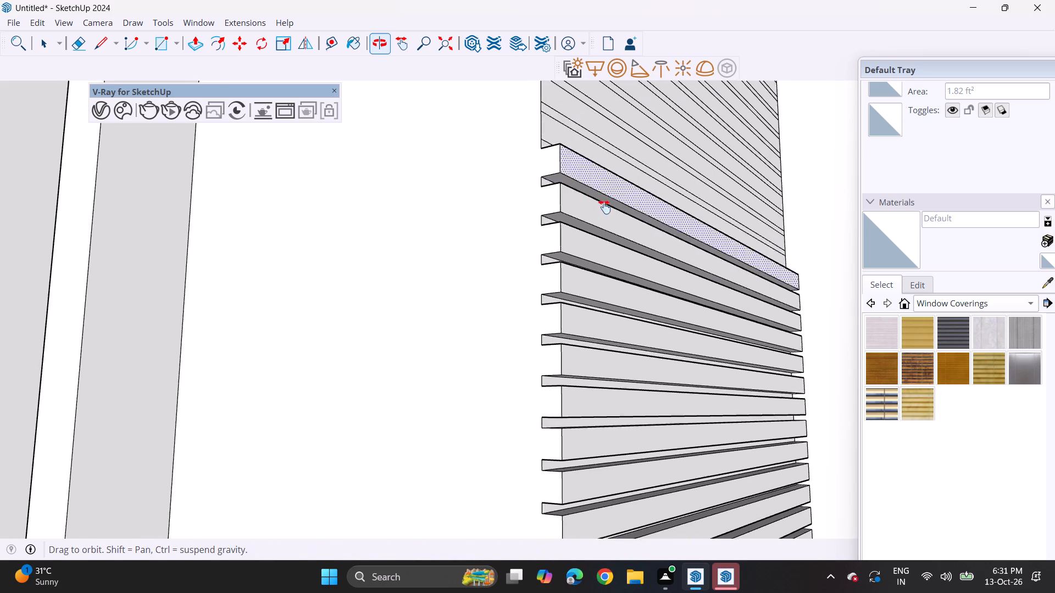
{"action": "middle_click_drag", "start_coordinate": [604, 207], "coordinate": [620, 345], "text": "shift"}
{"action": "double_click", "coordinate": [591, 300]}
{"action": "double_click", "coordinate": [596, 275]}
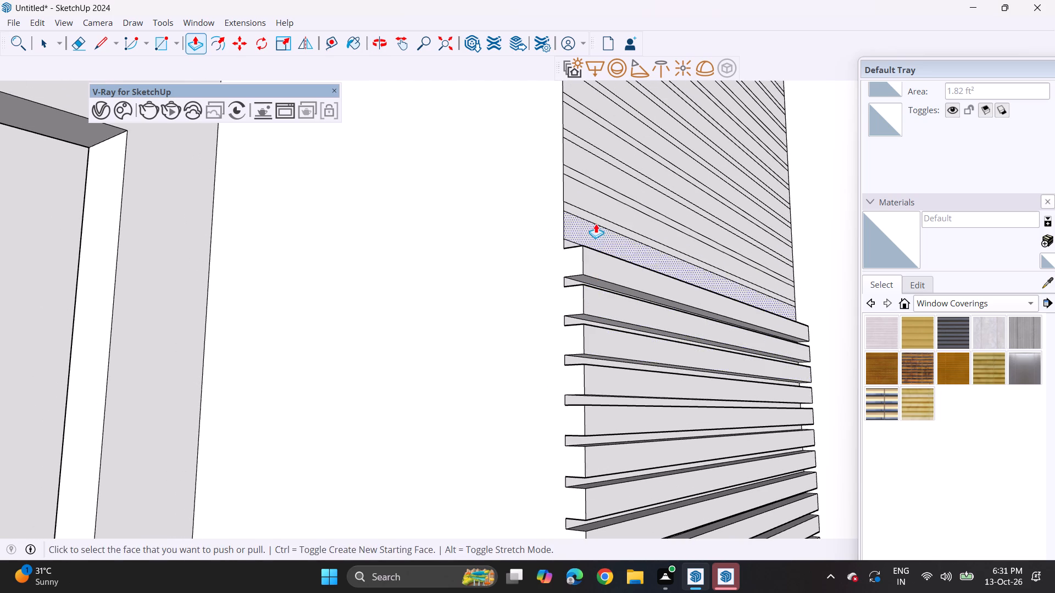
{"action": "double_click", "coordinate": [596, 228]}
{"action": "double_click", "coordinate": [597, 201]}
{"action": "double_click", "coordinate": [599, 165]}
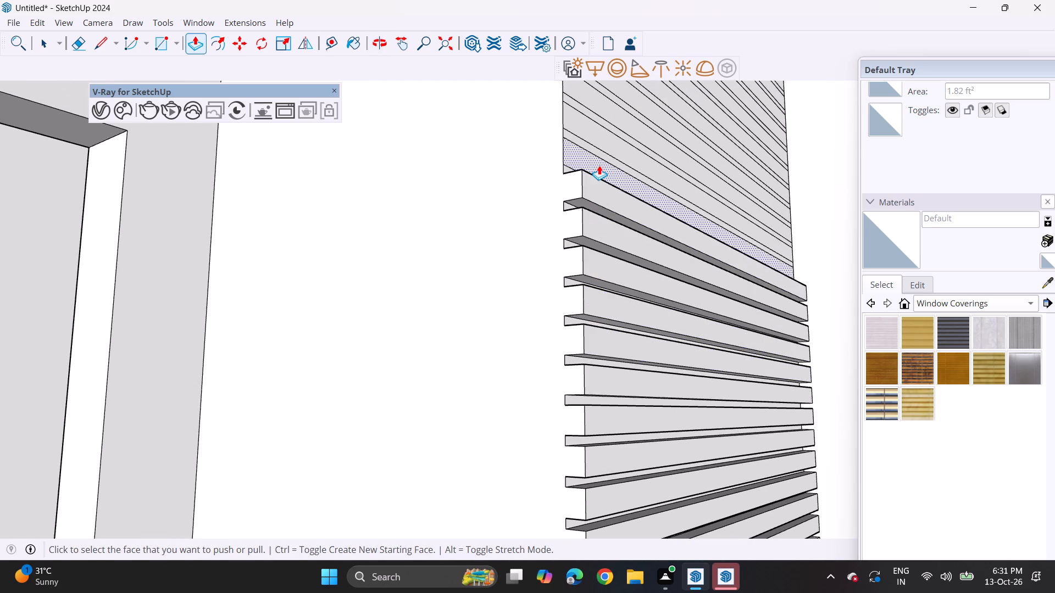
{"action": "double_click", "coordinate": [604, 133]}
Apply the same inward push to the next run of flat bands in the upper part of the wall strip.
{"action": "middle_click_drag", "start_coordinate": [612, 130], "coordinate": [642, 471], "text": "shift"}
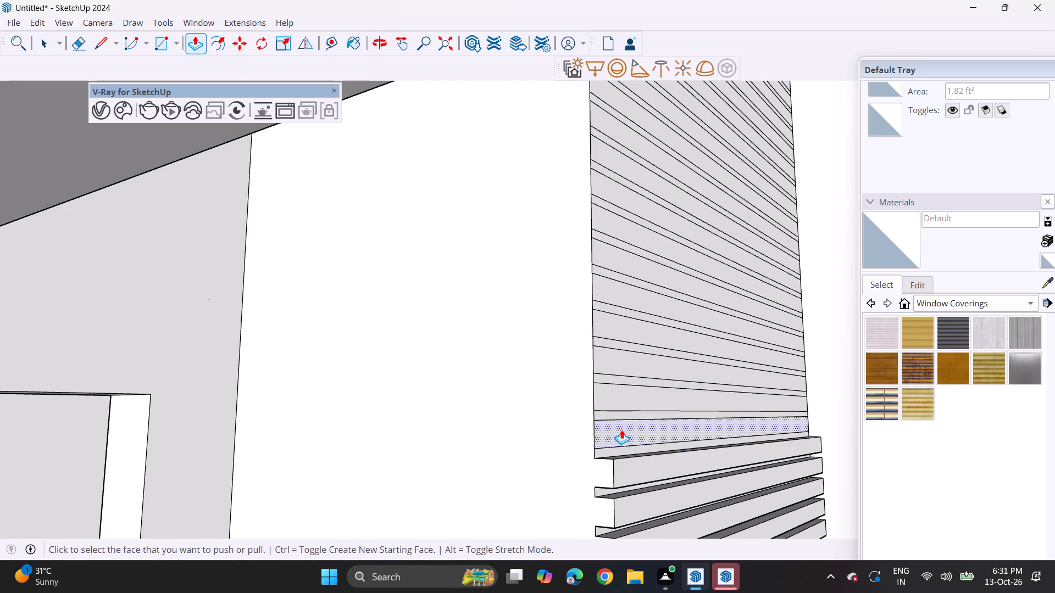
{"action": "double_click", "coordinate": [621, 429]}
{"action": "double_click", "coordinate": [623, 397]}
{"action": "double_click", "coordinate": [625, 363]}
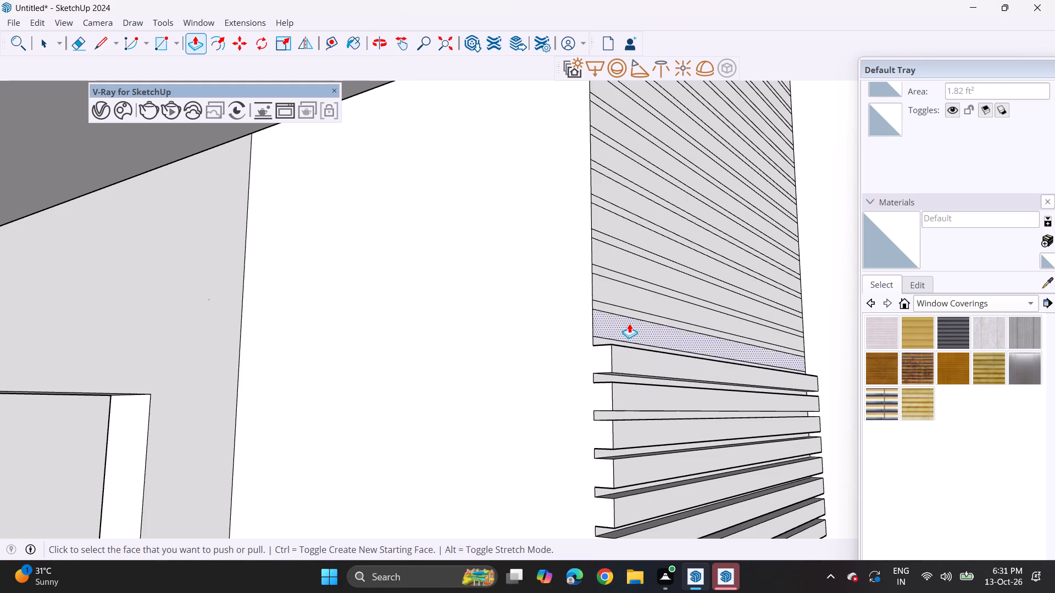
{"action": "double_click", "coordinate": [629, 323]}
{"action": "double_click", "coordinate": [624, 289]}
{"action": "double_click", "coordinate": [630, 259]}
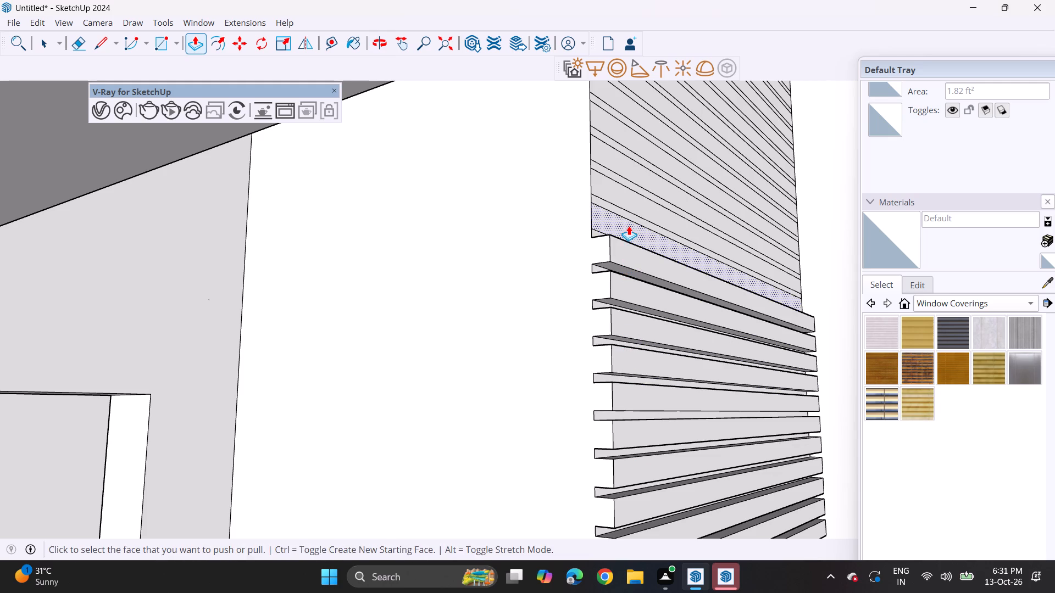
{"action": "double_click", "coordinate": [629, 226]}
{"action": "double_click", "coordinate": [620, 197]}
Recess the next bands by the same depth from the other side of the wall strip, continuing upward.
{"action": "middle_click_drag", "start_coordinate": [625, 209], "coordinate": [628, 406], "text": "shift"}
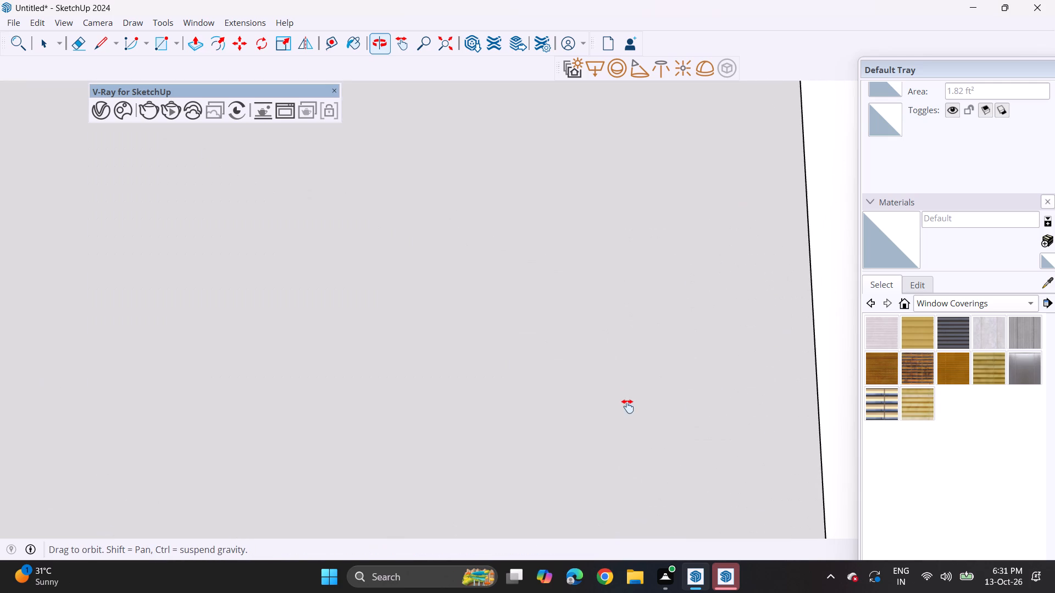
{"action": "middle_click_drag", "start_coordinate": [628, 406], "coordinate": [570, 365], "text": "shift"}
{"action": "middle_click_drag", "start_coordinate": [568, 367], "coordinate": [419, 398]}
{"action": "middle_click_drag", "start_coordinate": [651, 338], "coordinate": [343, 451], "text": "shift"}
{"action": "scroll", "coordinate": [574, 359], "scroll_direction": "up", "scroll_amount": 1, "text": "shift"}
{"action": "double_click", "coordinate": [427, 394]}
{"action": "double_click", "coordinate": [440, 337]}
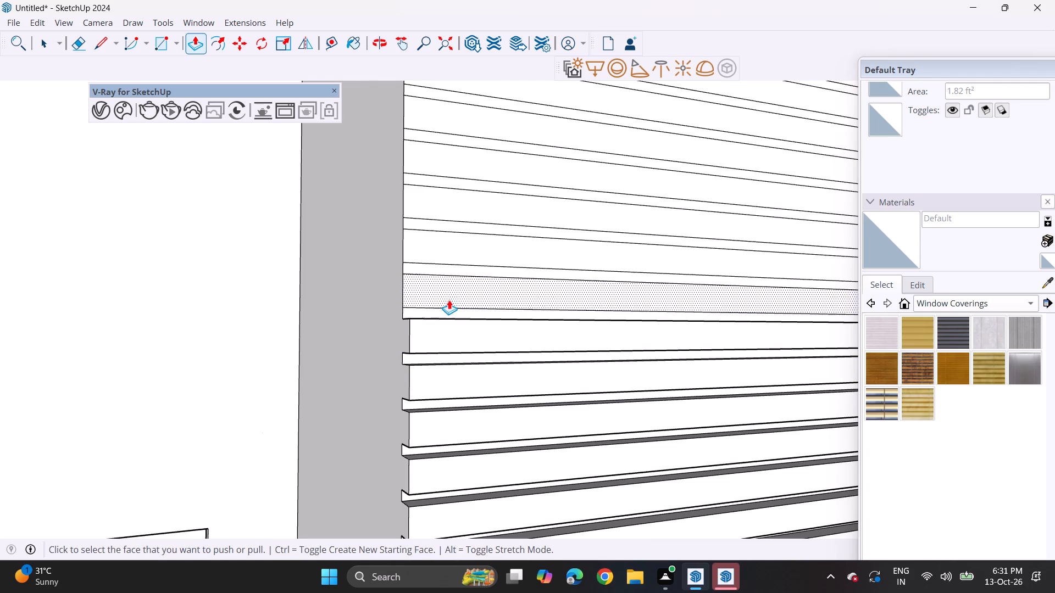
{"action": "double_click", "coordinate": [449, 294]}
{"action": "double_click", "coordinate": [459, 254]}
{"action": "left_click", "coordinate": [459, 212]}
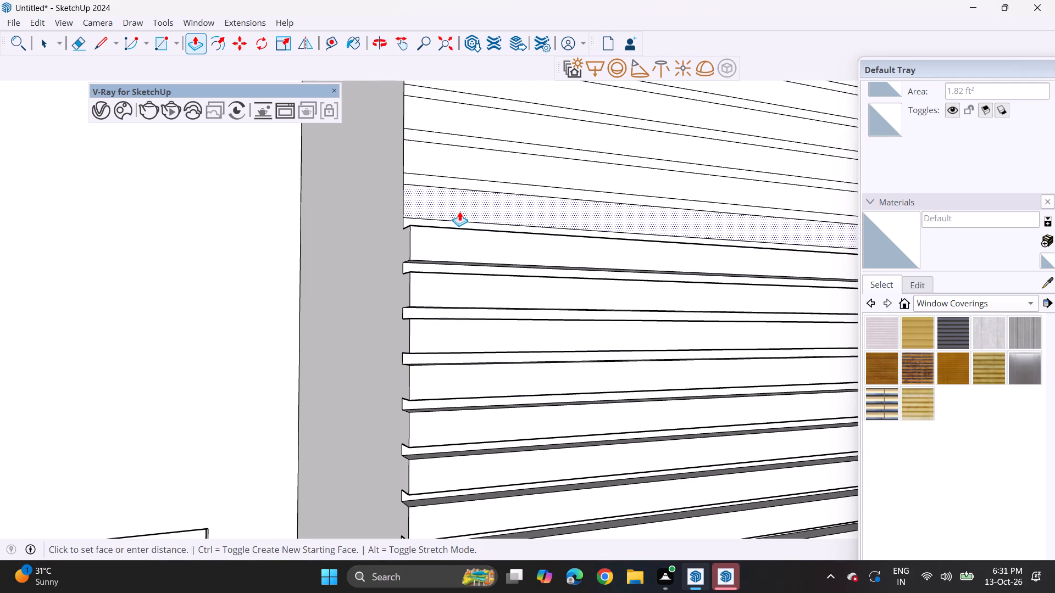
{"action": "left_click", "coordinate": [459, 211]}
{"action": "double_click", "coordinate": [471, 169]}
{"action": "double_click", "coordinate": [485, 122]}
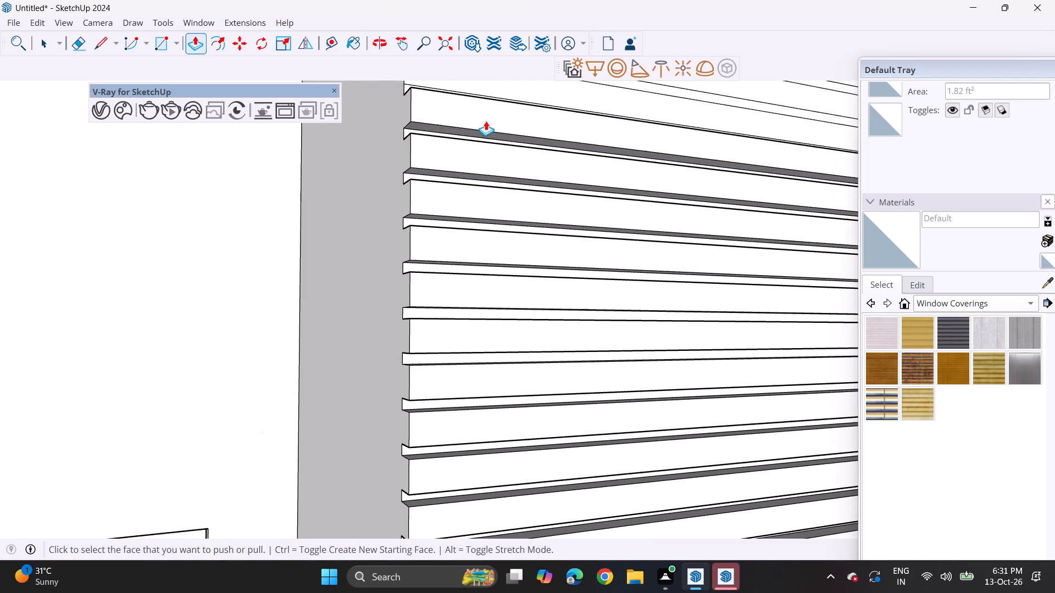
Repeat the same inward push on the bands above, continuing toward the roof slab.
{"action": "middle_click_drag", "start_coordinate": [493, 119], "coordinate": [500, 439], "text": "shift"}
{"action": "double_click", "coordinate": [470, 389]}
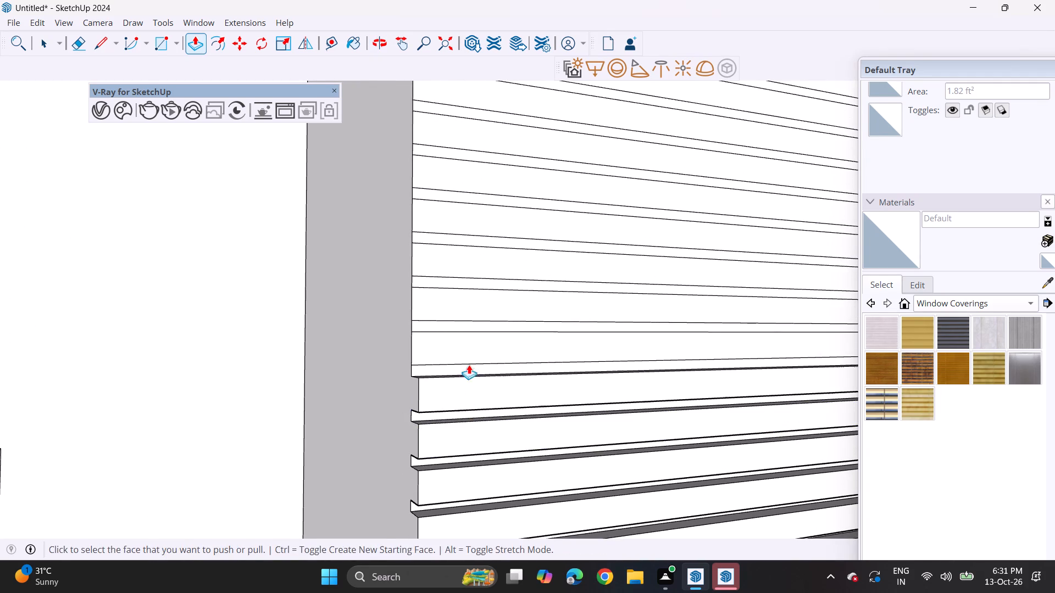
{"action": "double_click", "coordinate": [466, 349]}
{"action": "left_click", "coordinate": [471, 291]}
{"action": "left_click", "coordinate": [471, 291]}
{"action": "double_click", "coordinate": [474, 270]}
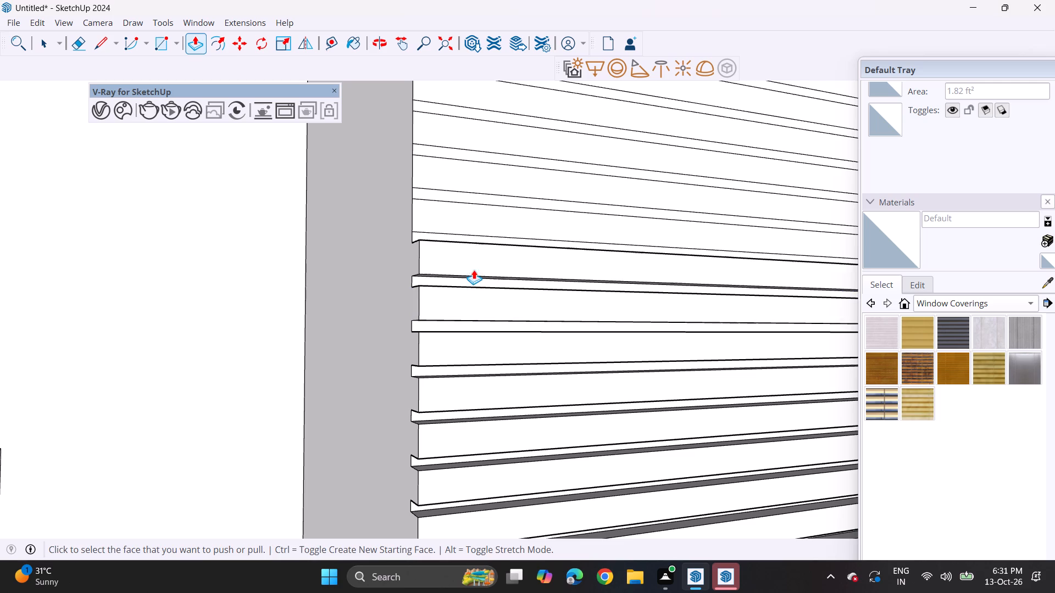
{"action": "double_click", "coordinate": [487, 220]}
{"action": "double_click", "coordinate": [491, 177]}
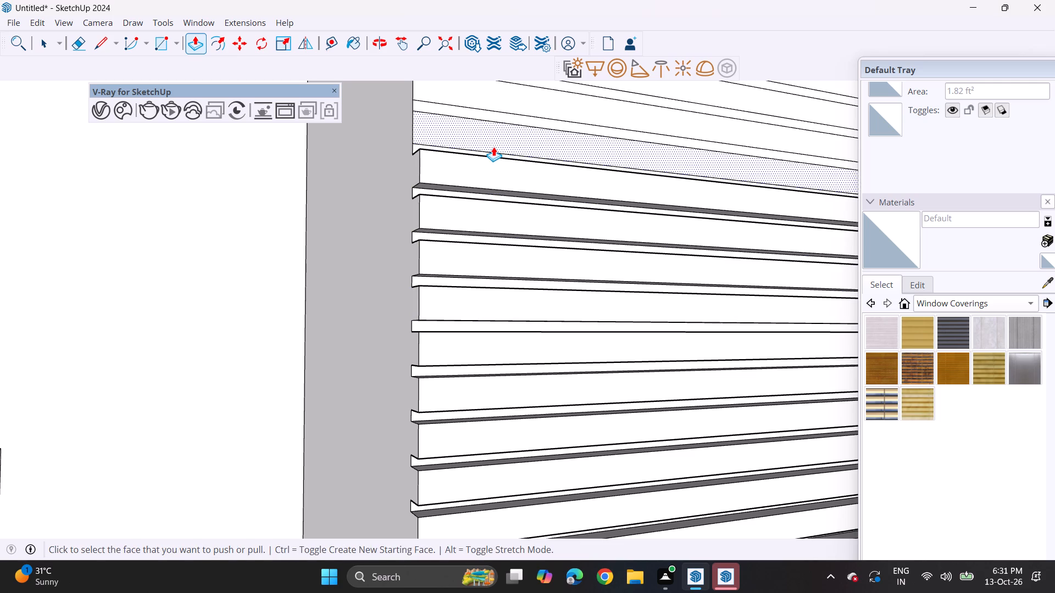
{"action": "double_click", "coordinate": [493, 147]}
{"action": "double_click", "coordinate": [517, 93]}
Recess the remaining topmost bands of the wall strip by the same depth, up to the underside of the roof slab.
{"action": "middle_click_drag", "start_coordinate": [518, 110], "coordinate": [516, 252]}
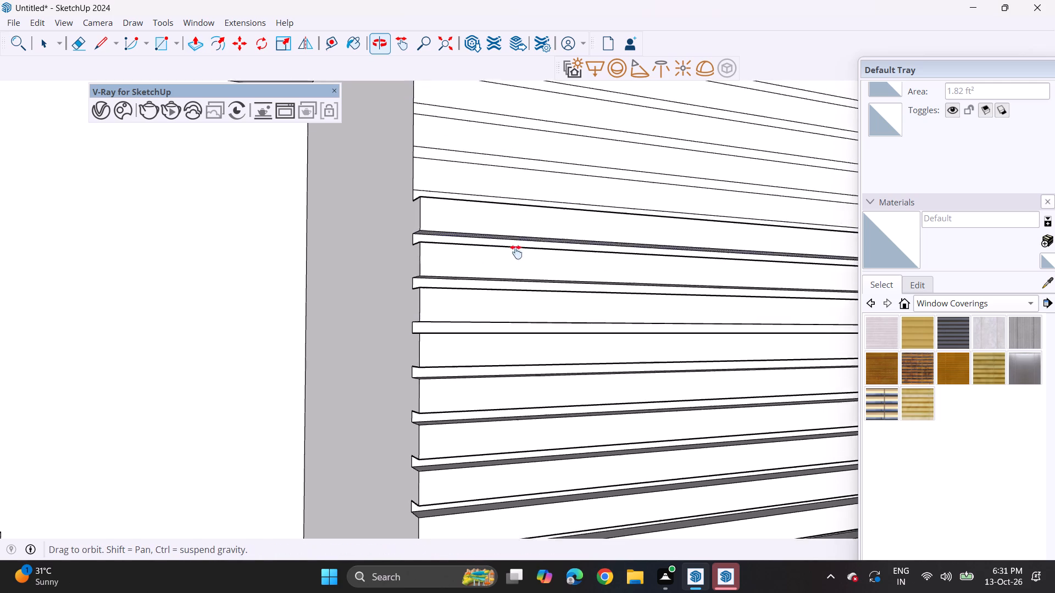
{"action": "middle_click_drag", "start_coordinate": [516, 252], "coordinate": [443, 452]}
{"action": "double_click", "coordinate": [429, 398]}
{"action": "double_click", "coordinate": [431, 350]}
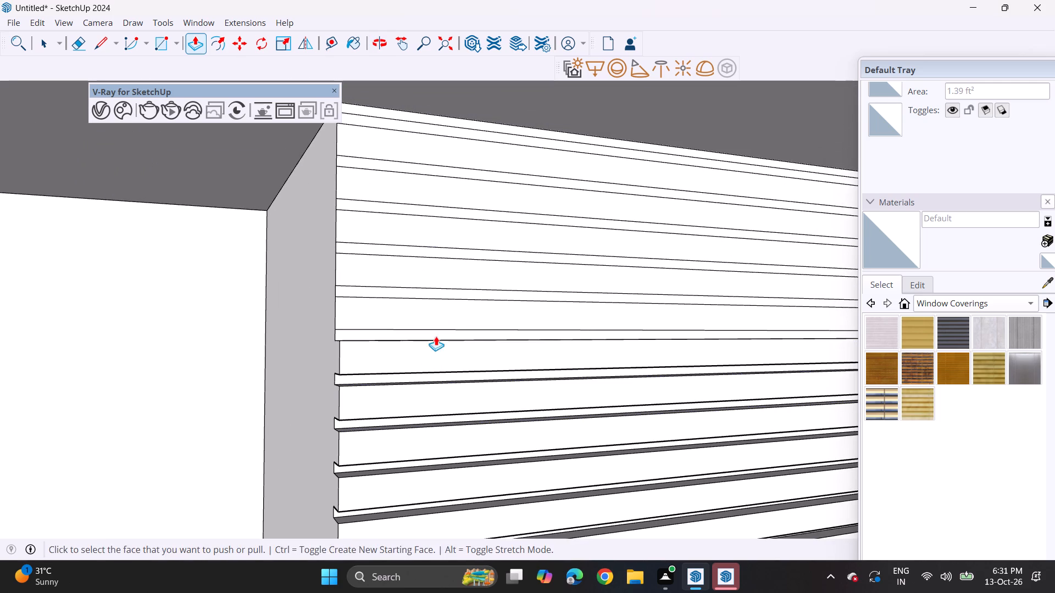
{"action": "double_click", "coordinate": [445, 311]}
{"action": "double_click", "coordinate": [444, 265]}
{"action": "double_click", "coordinate": [443, 235]}
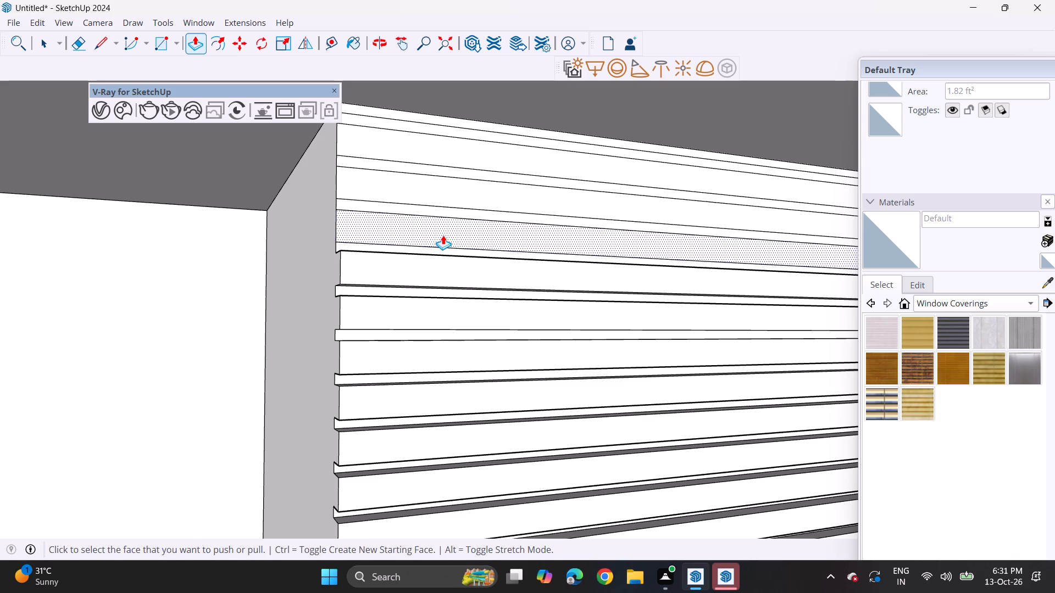
{"action": "double_click", "coordinate": [445, 193]}
{"action": "double_click", "coordinate": [454, 156]}
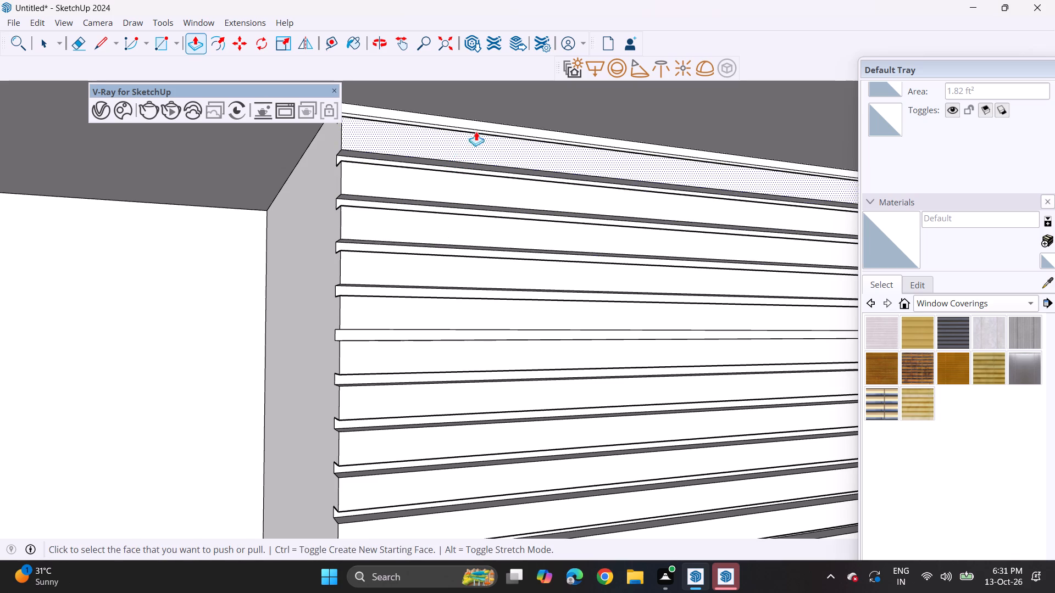
{"action": "double_click", "coordinate": [479, 126]}
Examine the banded wall strip along its full height and within the whole front elevation.
{"action": "middle_click_drag", "start_coordinate": [463, 197], "coordinate": [288, 219]}
{"action": "scroll", "coordinate": [299, 232], "scroll_direction": "down", "scroll_amount": 6}
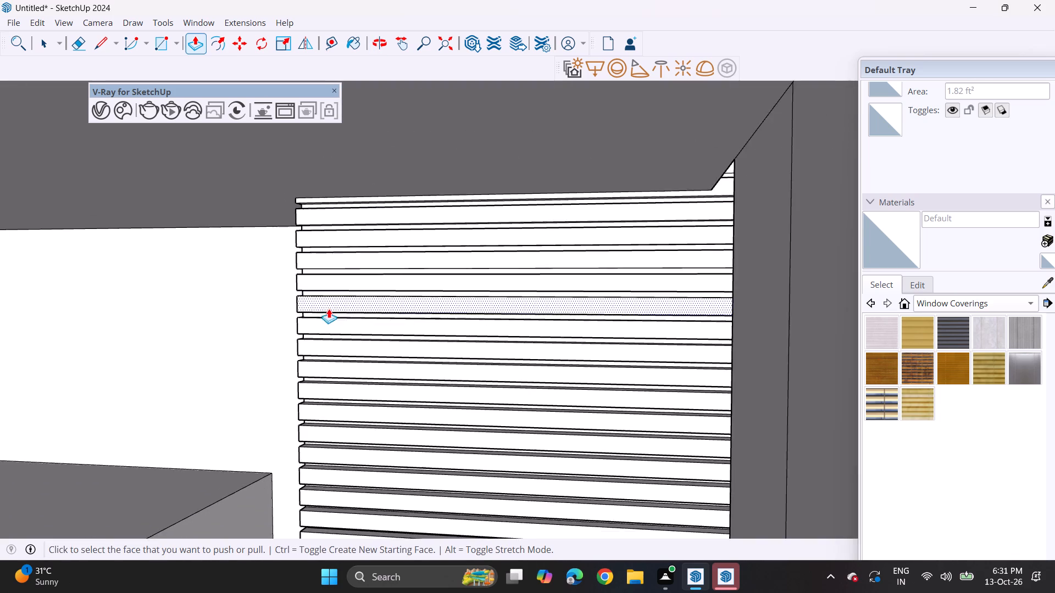
{"action": "scroll", "coordinate": [329, 309], "scroll_direction": "down", "scroll_amount": 16}
{"action": "middle_click_drag", "start_coordinate": [298, 527], "coordinate": [426, 410], "text": "shift"}
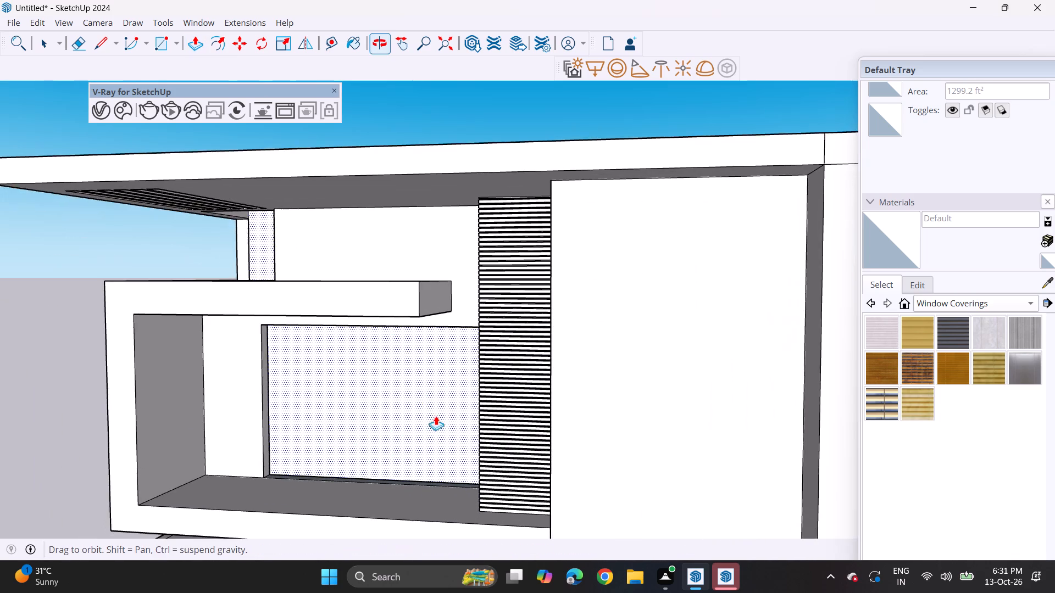
{"action": "middle_click_drag", "start_coordinate": [432, 432], "coordinate": [529, 414]}
{"action": "middle_click_drag", "start_coordinate": [503, 416], "coordinate": [480, 418]}
{"action": "scroll", "coordinate": [466, 461], "scroll_direction": "down", "scroll_amount": 3}
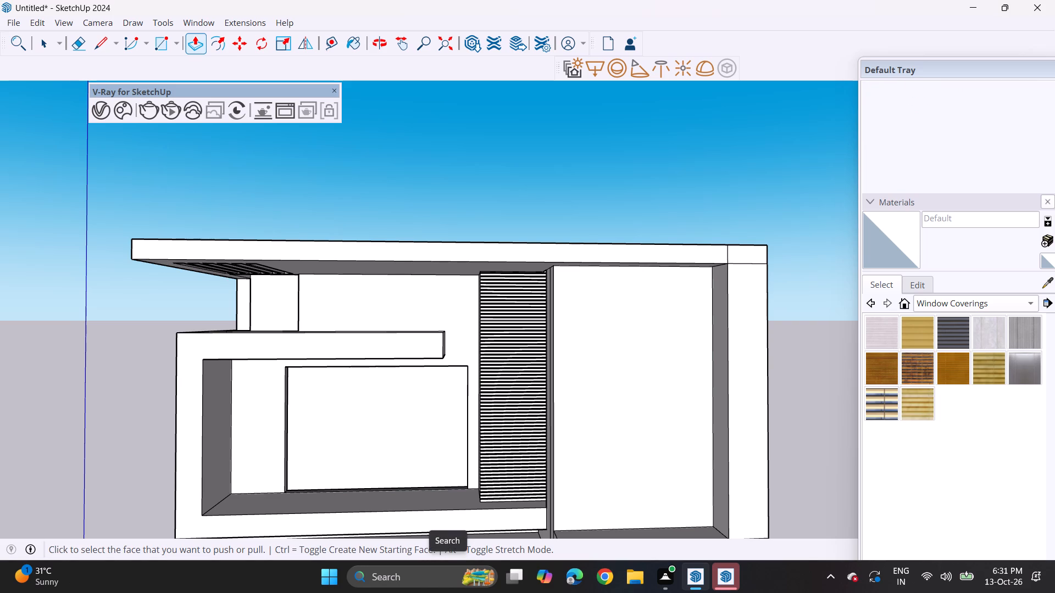
Draw lines on the roof soffit from the innermost slot's front corner outward, and on parallel to the front edge to the side pier.
{"action": "middle_click_drag", "start_coordinate": [371, 348], "coordinate": [376, 193]}
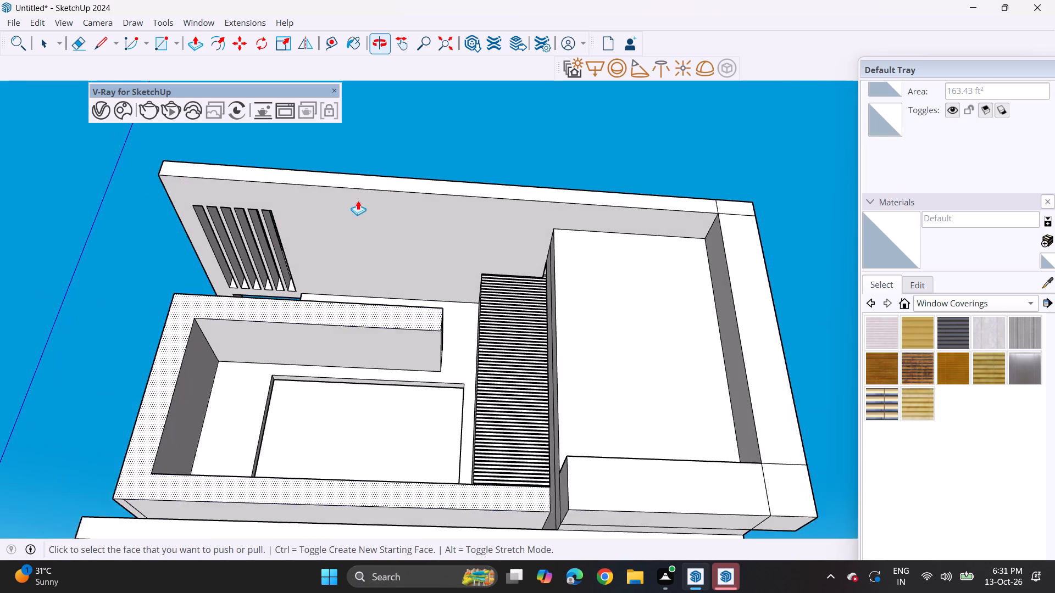
{"action": "scroll", "coordinate": [358, 200], "scroll_direction": "up", "scroll_amount": 2}
{"action": "left_click", "coordinate": [101, 32]}
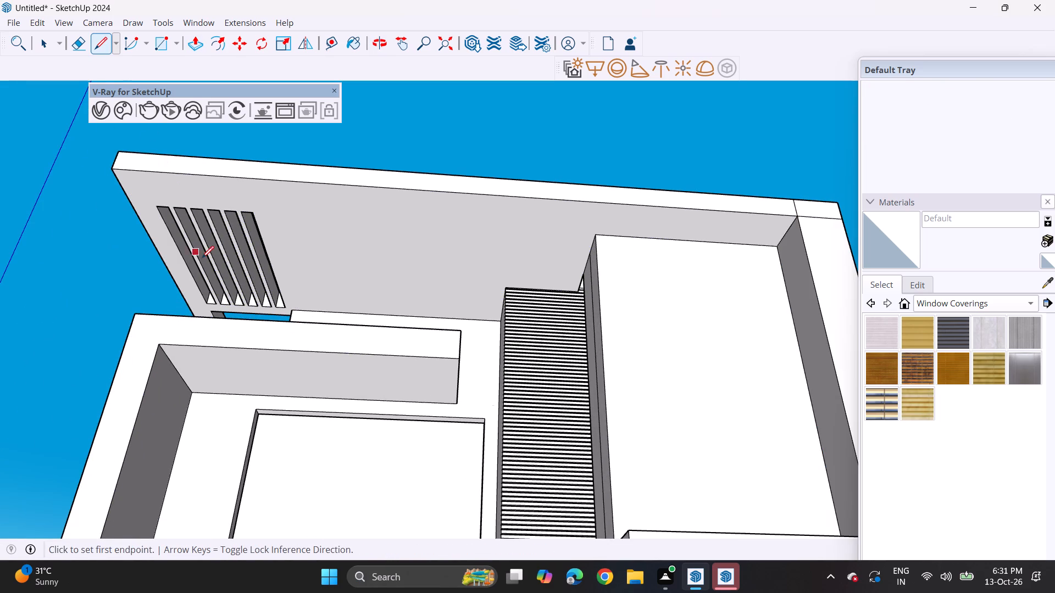
{"action": "scroll", "coordinate": [203, 265], "scroll_direction": "up", "scroll_amount": 4}
{"action": "left_click", "coordinate": [281, 183]}
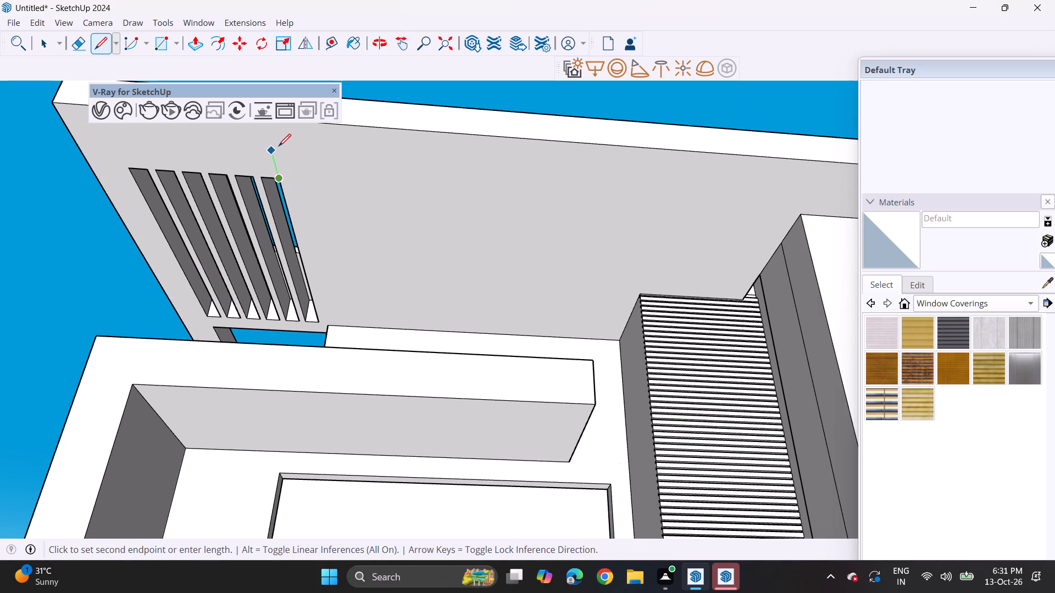
{"action": "left_click_drag", "start_coordinate": [271, 142], "coordinate": [278, 144]}
{"action": "scroll", "coordinate": [504, 144], "scroll_direction": "down", "scroll_amount": 3}
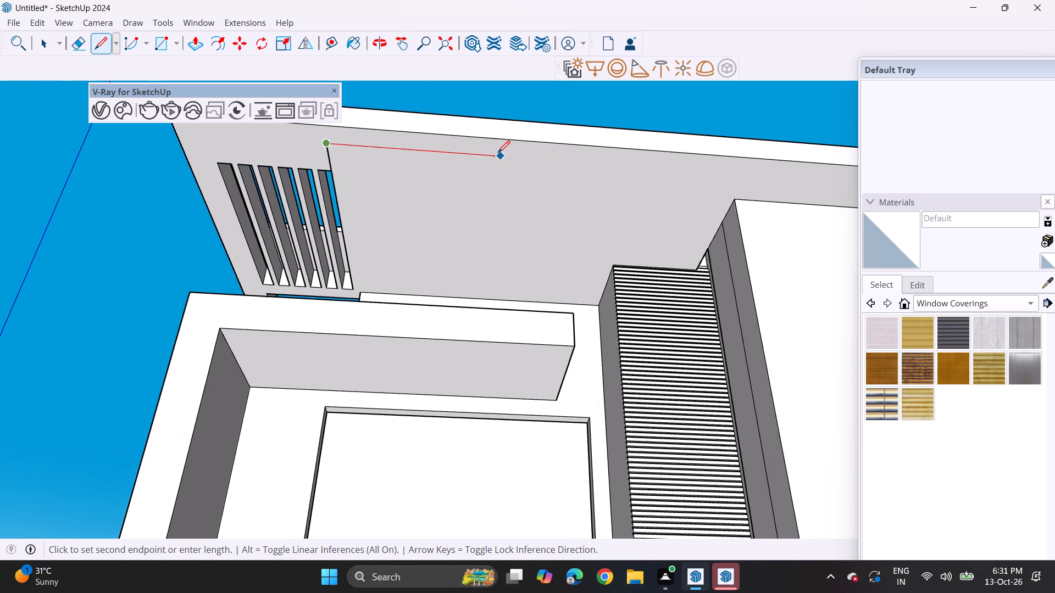
{"action": "middle_click_drag", "start_coordinate": [495, 155], "coordinate": [246, 158]}
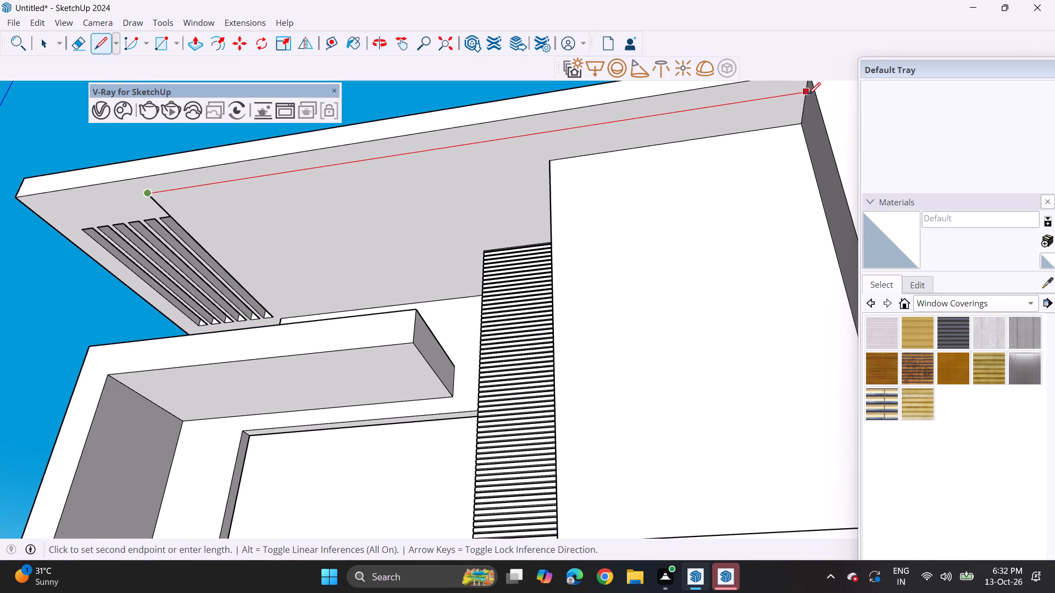
{"action": "left_click", "coordinate": [808, 94]}
Draw a line from the innermost slot's rear corner to the soffit's back edge, closing off the large soffit panel.
{"action": "middle_click_drag", "start_coordinate": [448, 176], "coordinate": [509, 206]}
{"action": "scroll", "coordinate": [225, 256], "scroll_direction": "up", "scroll_amount": 6}
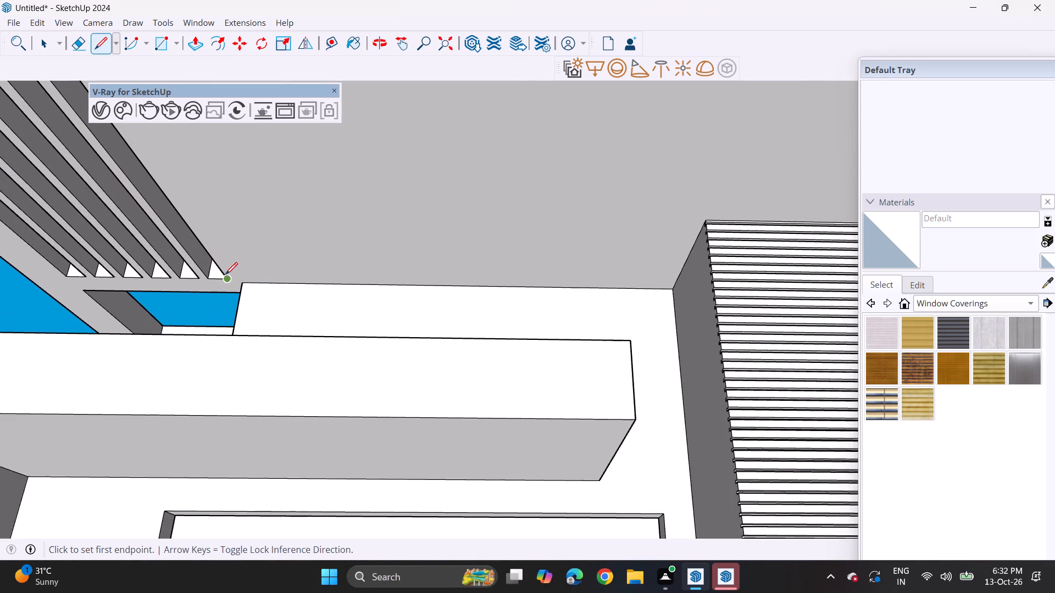
{"action": "scroll", "coordinate": [225, 277], "scroll_direction": "up", "scroll_amount": 3}
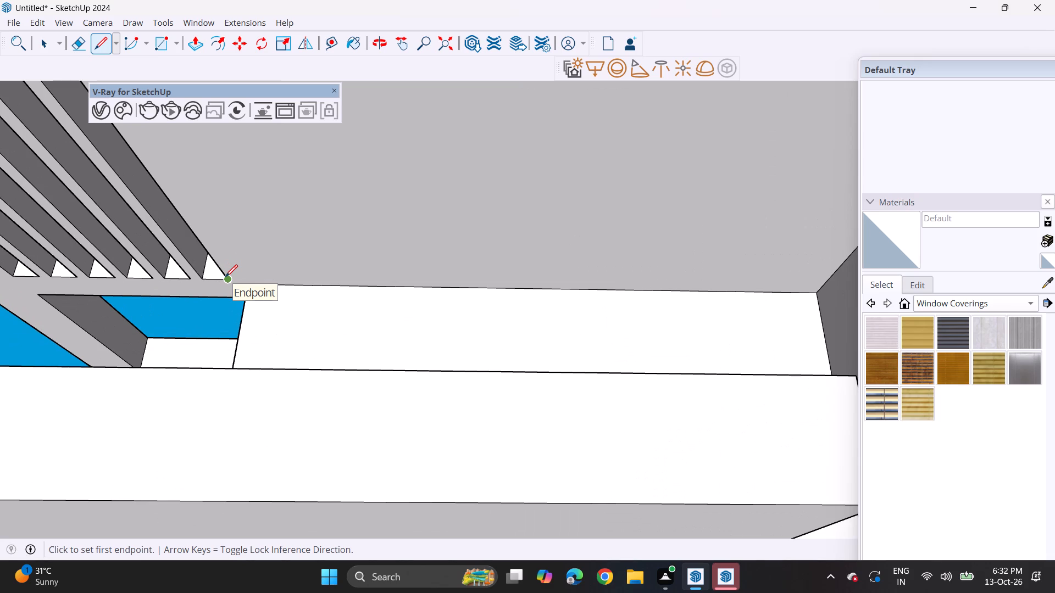
{"action": "left_click", "coordinate": [225, 277]}
{"action": "middle_click_drag", "start_coordinate": [230, 292], "coordinate": [369, 282]}
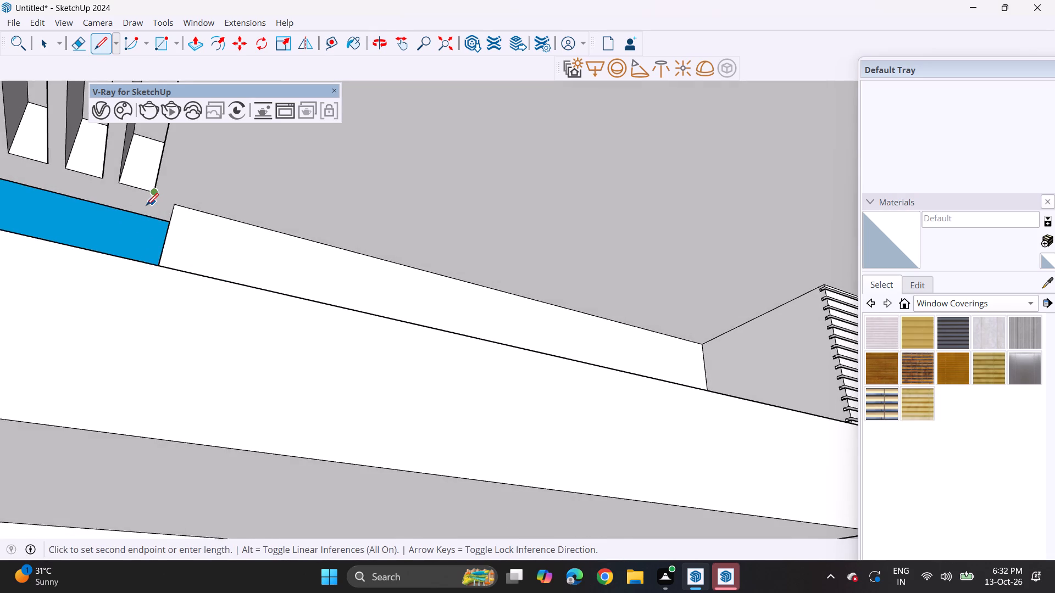
{"action": "scroll", "coordinate": [146, 205], "scroll_direction": "up", "scroll_amount": 7}
{"action": "left_click", "coordinate": [145, 220]}
{"action": "scroll", "coordinate": [310, 191], "scroll_direction": "down", "scroll_amount": 4}
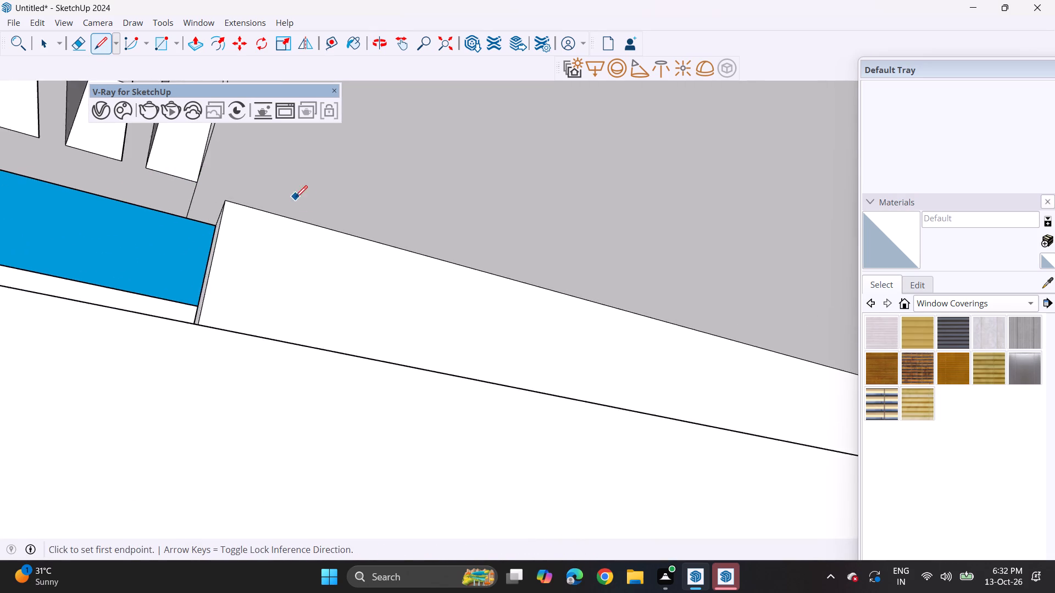
Push the outlined soffit panel slightly upward to recess it within its border beside the slots.
{"action": "scroll", "coordinate": [295, 198], "scroll_direction": "down", "scroll_amount": 13}
{"action": "middle_click_drag", "start_coordinate": [408, 224], "coordinate": [326, 281], "text": "shift"}
{"action": "middle_click_drag", "start_coordinate": [279, 303], "coordinate": [168, 318]}
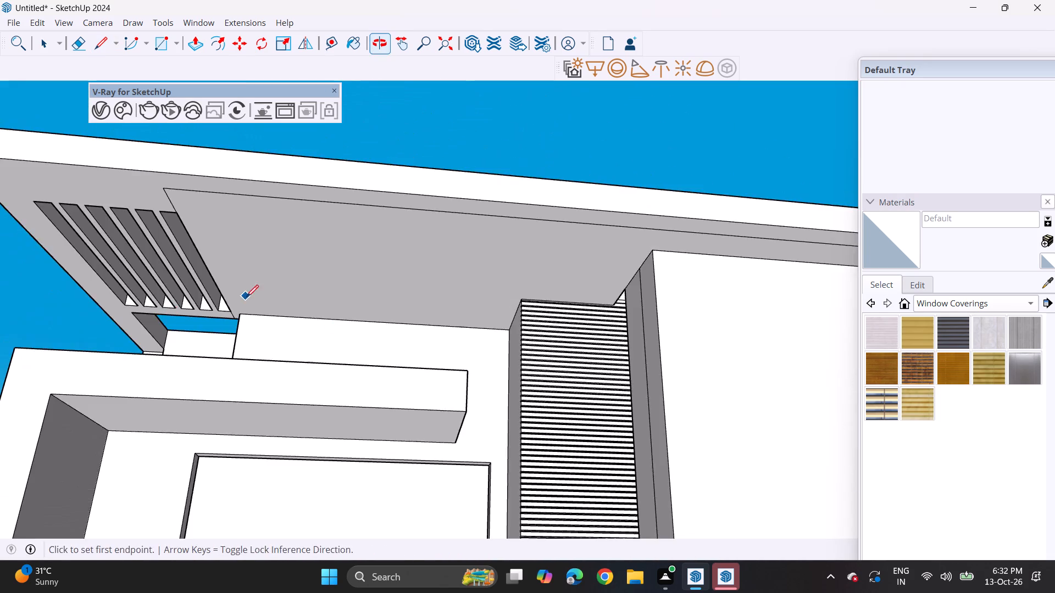
{"action": "middle_click_drag", "start_coordinate": [296, 298], "coordinate": [276, 299]}
{"action": "left_click", "coordinate": [193, 48]}
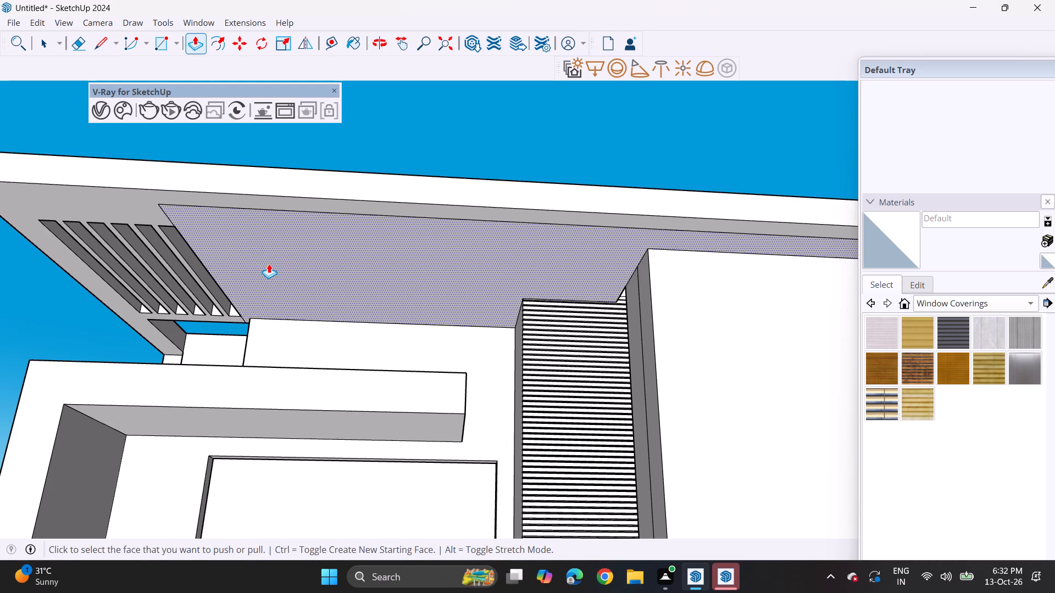
{"action": "left_click", "coordinate": [269, 264]}
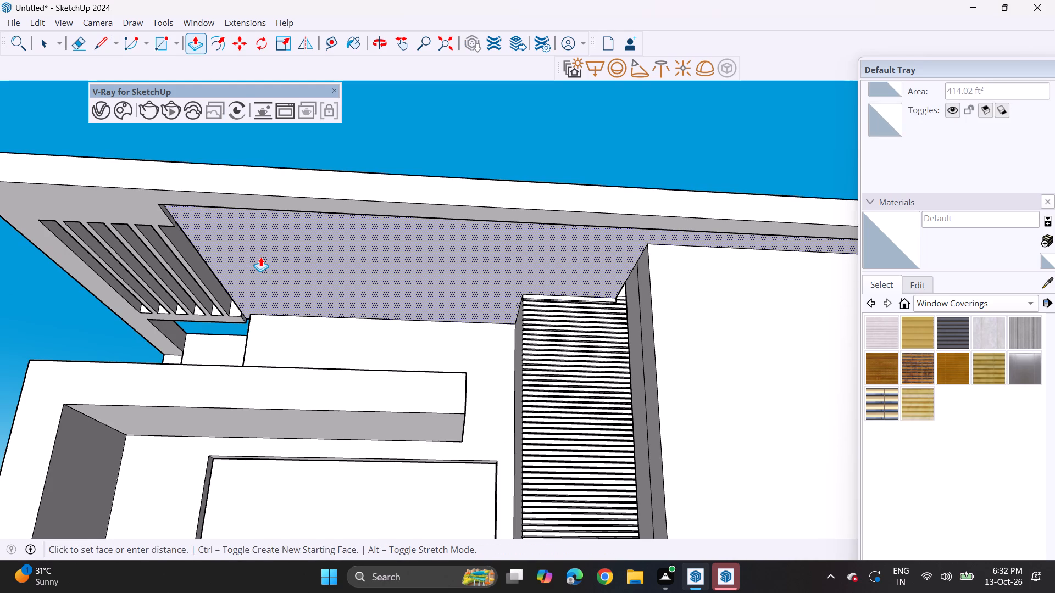
{"action": "left_click", "coordinate": [260, 257]}
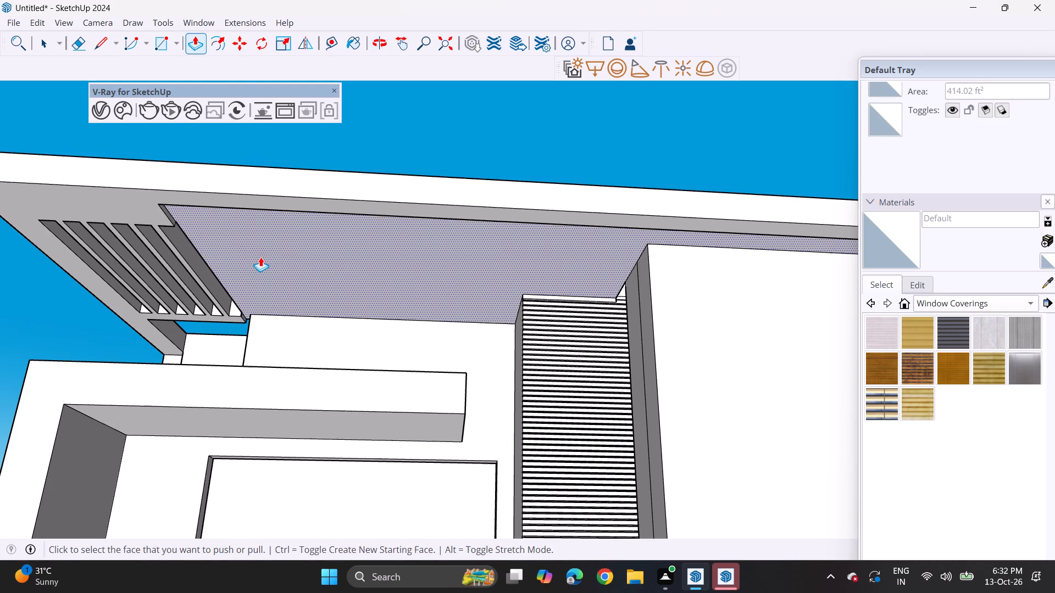
Extend the long rear face of the raised roof block across the opening to the building's outer rear wall.
{"action": "middle_click_drag", "start_coordinate": [279, 289], "coordinate": [364, 296], "text": "shift"}
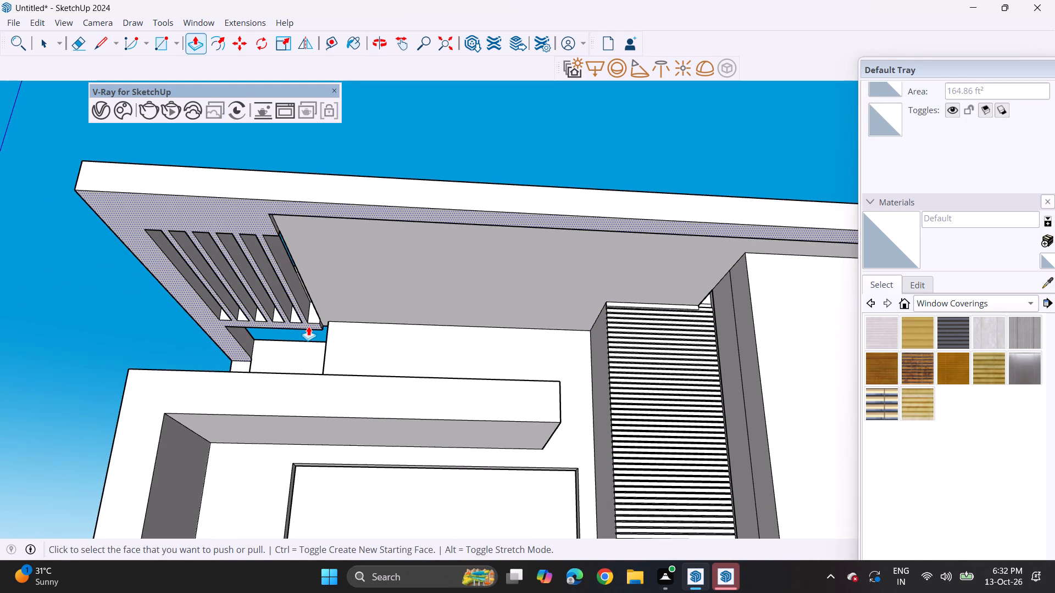
{"action": "middle_click_drag", "start_coordinate": [336, 211], "coordinate": [323, 233]}
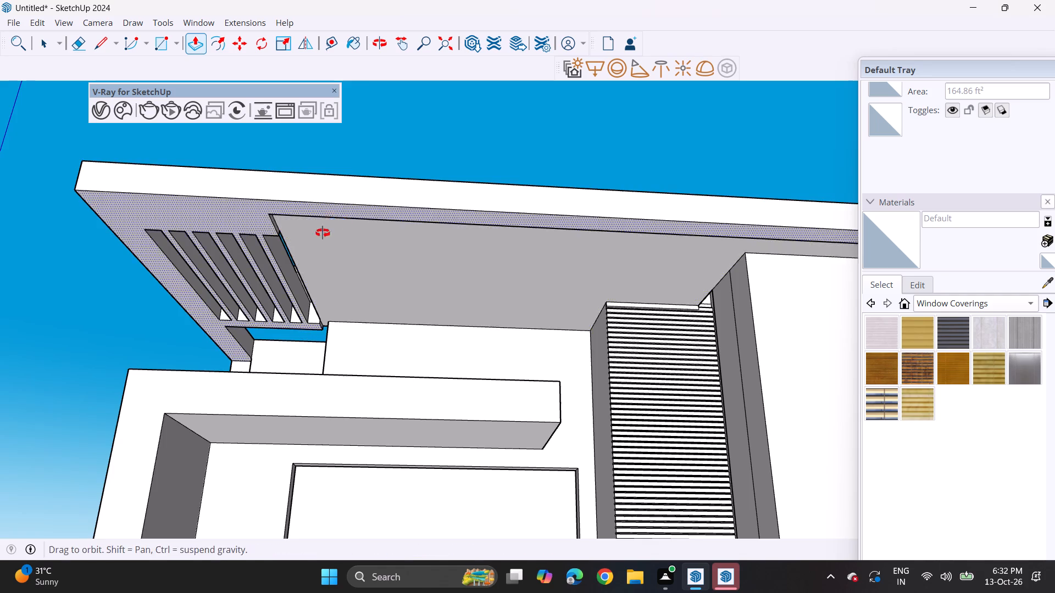
{"action": "middle_click_drag", "start_coordinate": [323, 233], "coordinate": [262, 409]}
{"action": "middle_click_drag", "start_coordinate": [389, 186], "coordinate": [196, 360]}
{"action": "middle_click_drag", "start_coordinate": [499, 121], "coordinate": [206, 65]}
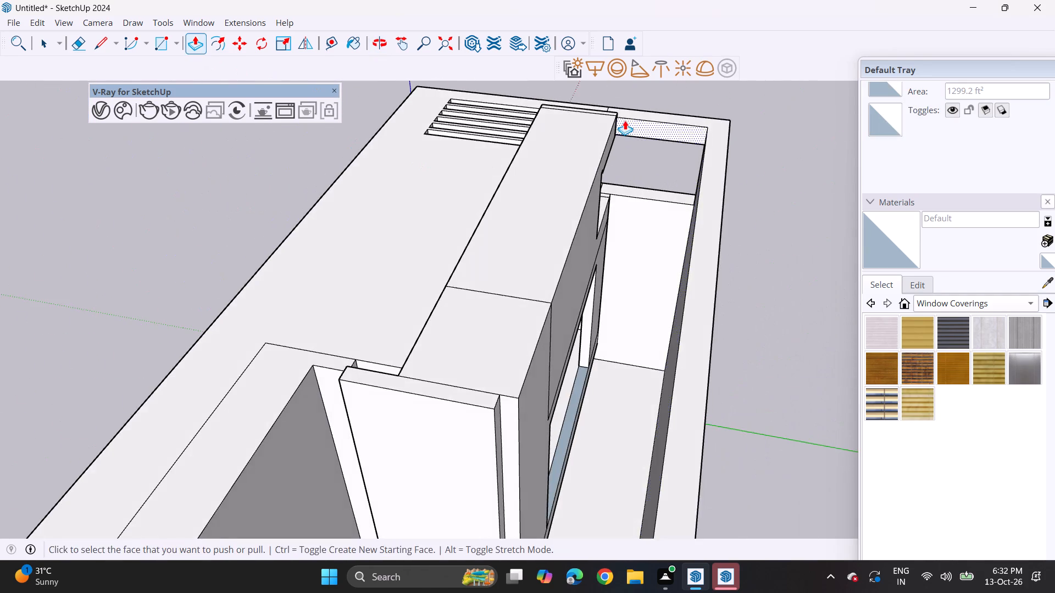
{"action": "middle_click_drag", "start_coordinate": [619, 118], "coordinate": [356, 71]}
{"action": "left_click", "coordinate": [708, 216]}
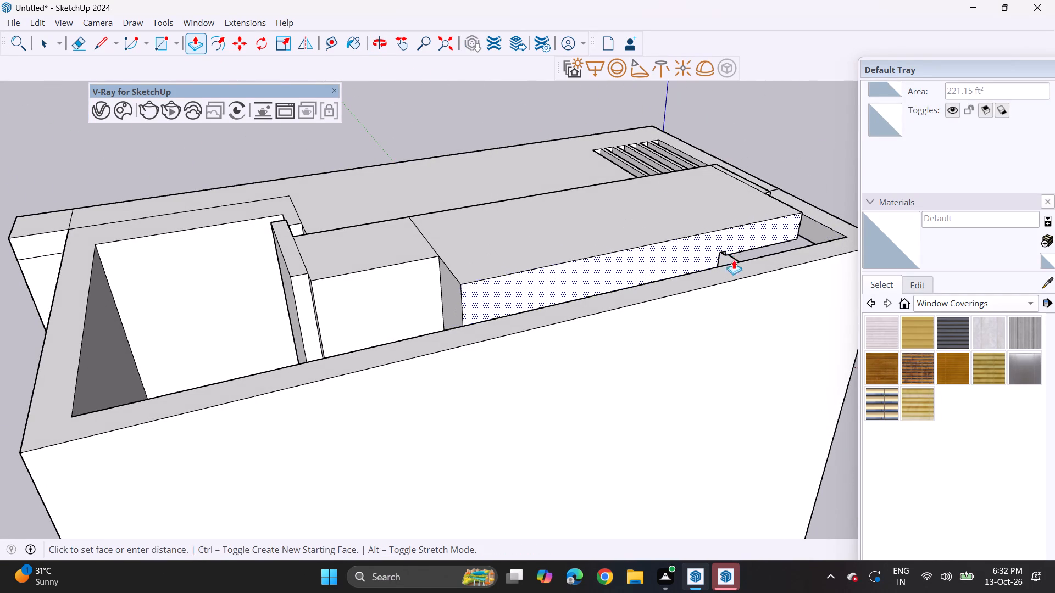
{"action": "left_click", "coordinate": [774, 275]}
Push the thin front face of the raised roof slab back to the rear ends of the slots.
{"action": "middle_click_drag", "start_coordinate": [320, 298], "coordinate": [675, 275]}
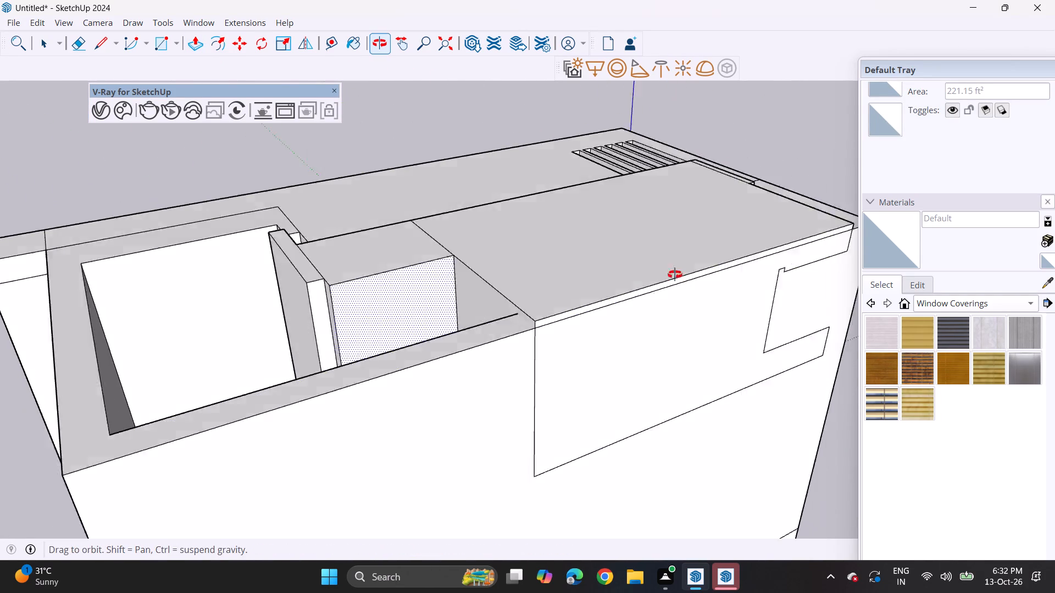
{"action": "middle_click_drag", "start_coordinate": [675, 275], "coordinate": [840, 238]}
{"action": "middle_click_drag", "start_coordinate": [433, 275], "coordinate": [751, 110]}
{"action": "middle_click_drag", "start_coordinate": [325, 280], "coordinate": [447, 241]}
{"action": "scroll", "coordinate": [325, 280], "scroll_direction": "up", "scroll_amount": 1}
{"action": "middle_click_drag", "start_coordinate": [275, 238], "coordinate": [423, 274], "text": "shift"}
{"action": "middle_click_drag", "start_coordinate": [403, 260], "coordinate": [203, 299]}
{"action": "middle_click_drag", "start_coordinate": [336, 176], "coordinate": [381, 386]}
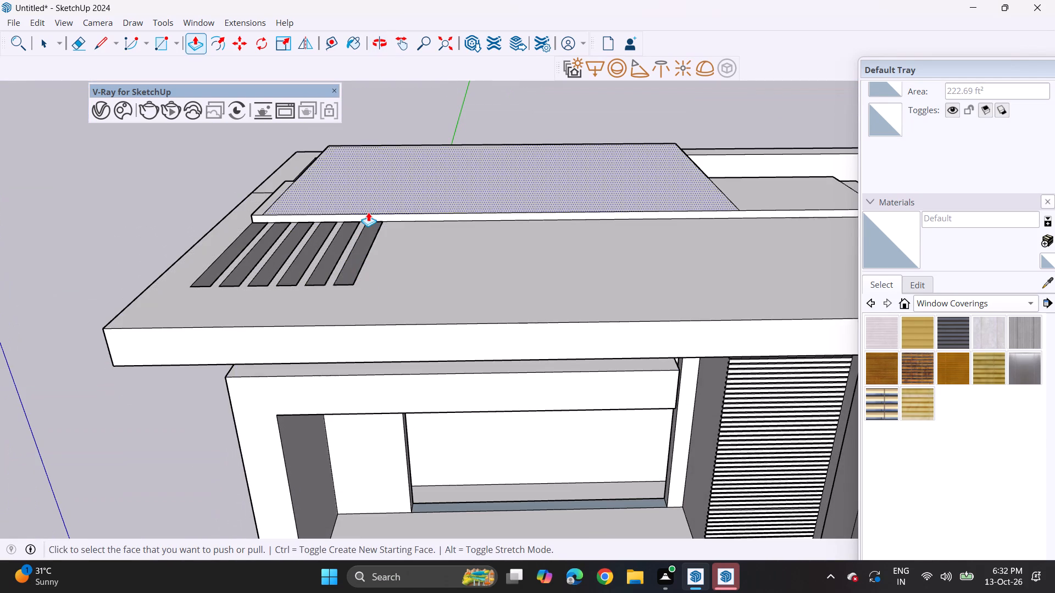
{"action": "left_click", "coordinate": [370, 222]}
{"action": "left_click", "coordinate": [396, 182]}
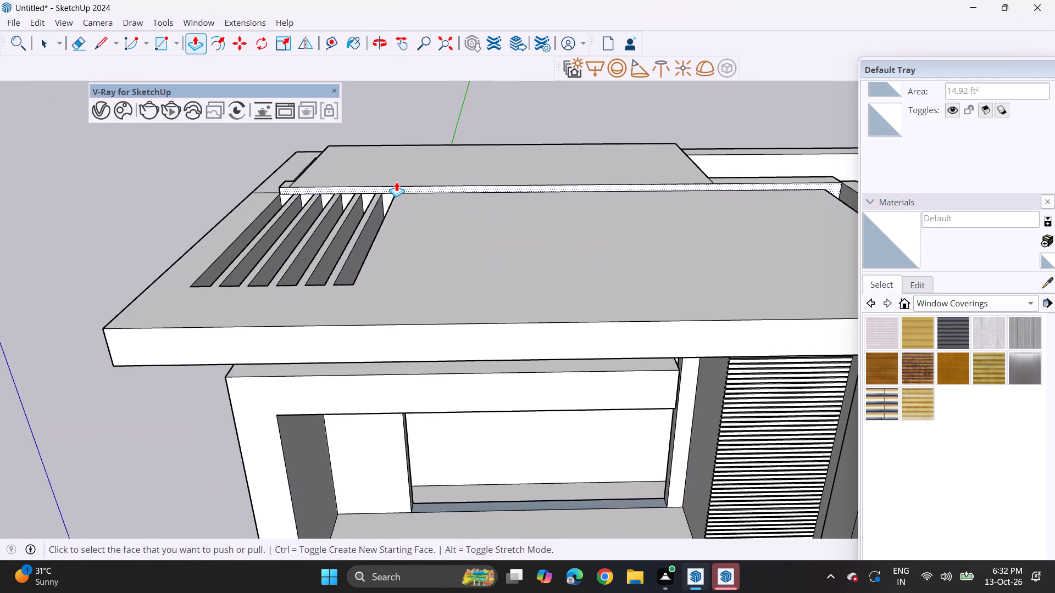
Push the rear end face of the innermost roof slot slightly back to lengthen the slot.
{"action": "middle_click_drag", "start_coordinate": [405, 244], "coordinate": [415, 51]}
{"action": "scroll", "coordinate": [407, 109], "scroll_direction": "up", "scroll_amount": 1}
{"action": "middle_click_drag", "start_coordinate": [415, 169], "coordinate": [435, 458]}
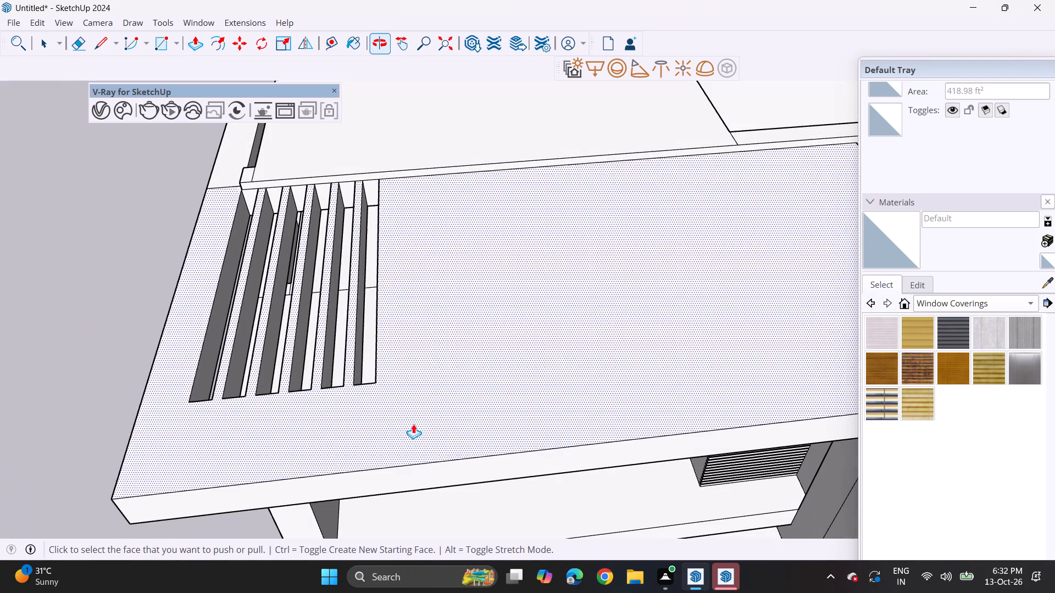
{"action": "left_click", "coordinate": [371, 199]}
{"action": "left_click", "coordinate": [373, 188]}
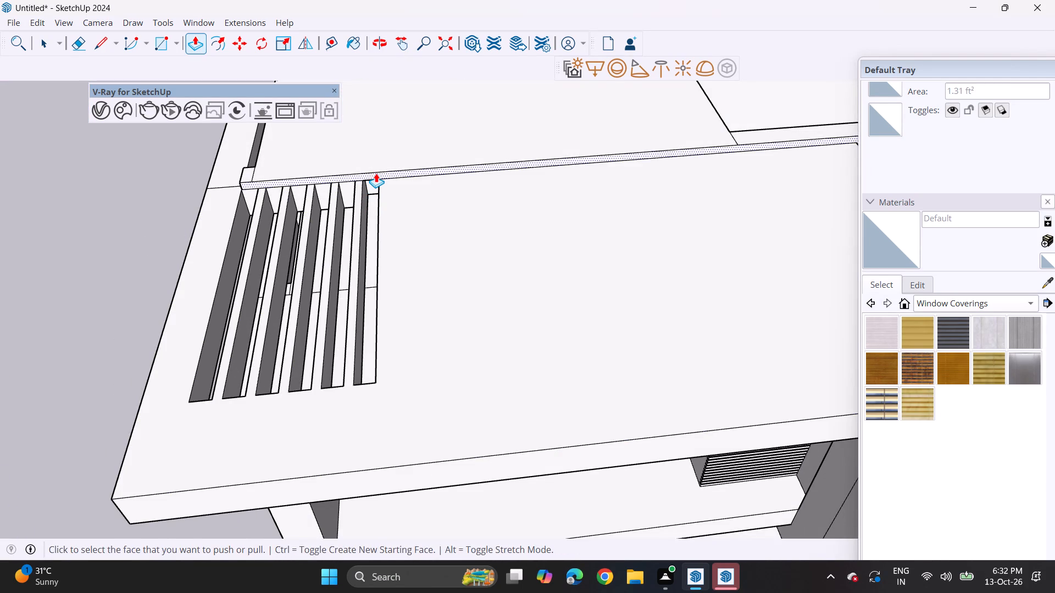
Push the raised roof slab's thin front face farther back in successive moves, clearing the slot ends.
{"action": "left_click", "coordinate": [376, 173]}
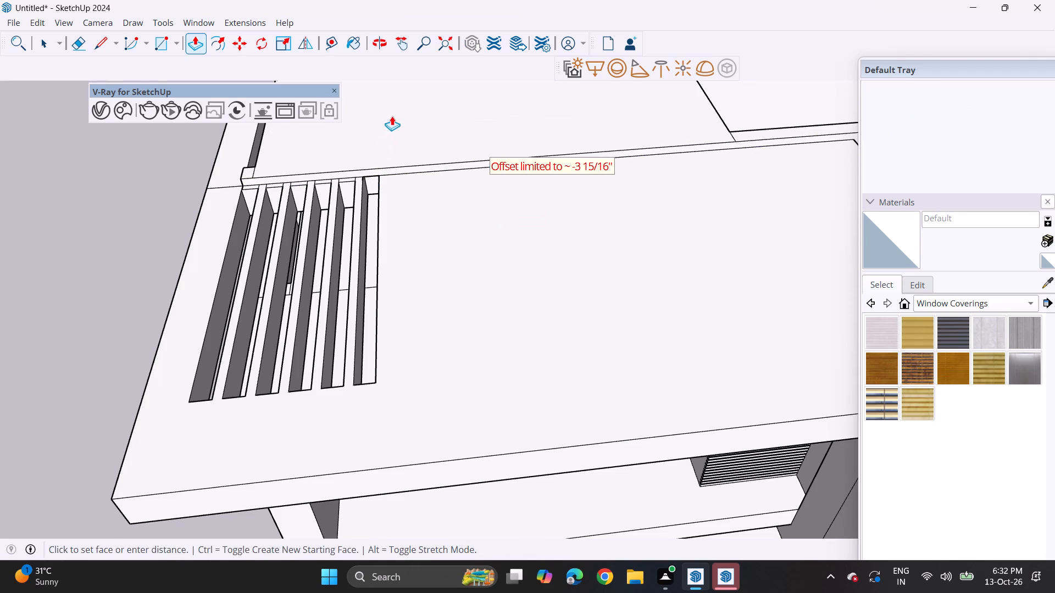
{"action": "left_click", "coordinate": [392, 116]}
{"action": "left_click", "coordinate": [341, 177]}
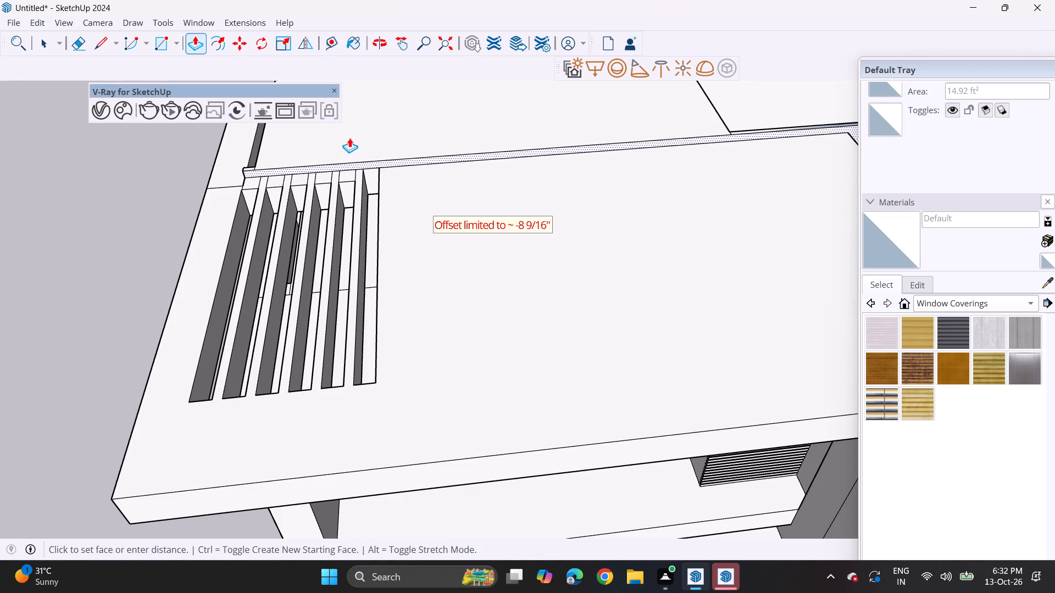
{"action": "left_click", "coordinate": [349, 138]}
{"action": "left_click", "coordinate": [348, 168]}
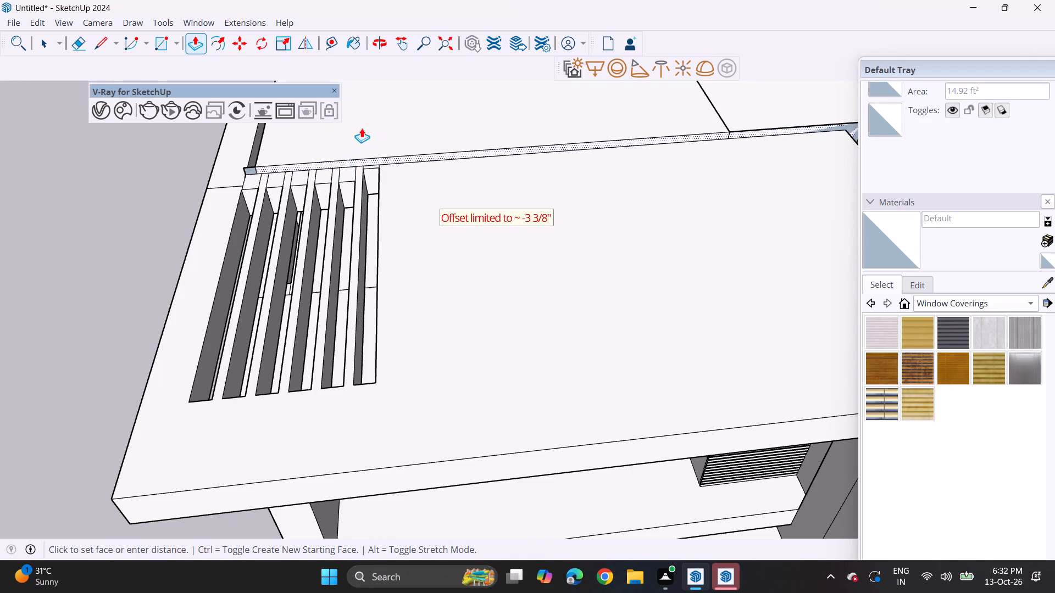
{"action": "left_click", "coordinate": [362, 128]}
Push the rear end faces of the remaining roof slots back toward the raised slab, and adjust the innermost slot's end again.
{"action": "left_click", "coordinate": [347, 193]}
{"action": "left_click", "coordinate": [352, 170]}
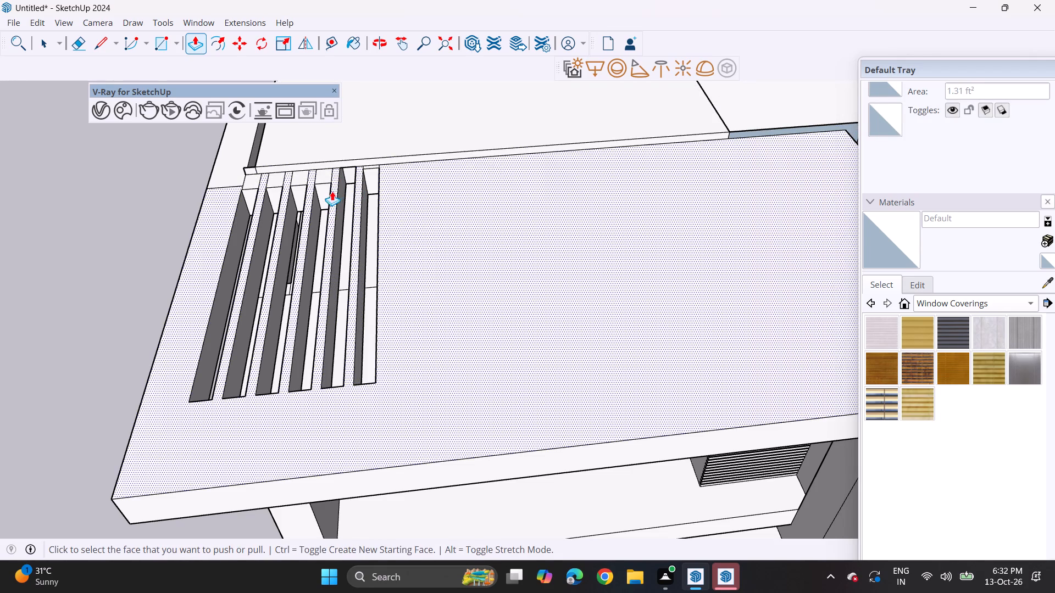
{"action": "double_click", "coordinate": [321, 191]}
{"action": "double_click", "coordinate": [297, 192]}
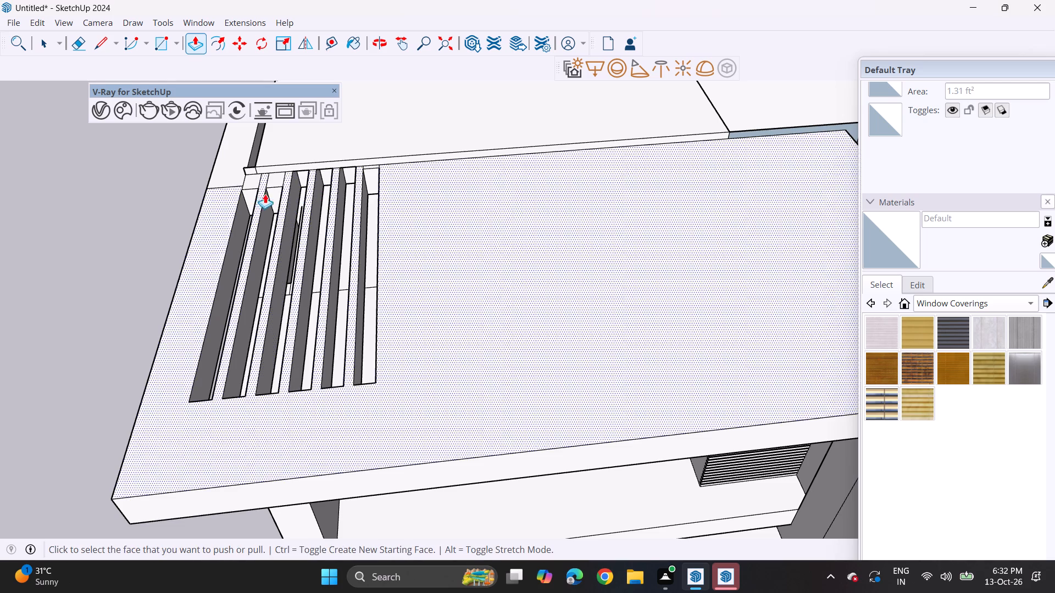
{"action": "double_click", "coordinate": [276, 198]}
{"action": "double_click", "coordinate": [247, 199]}
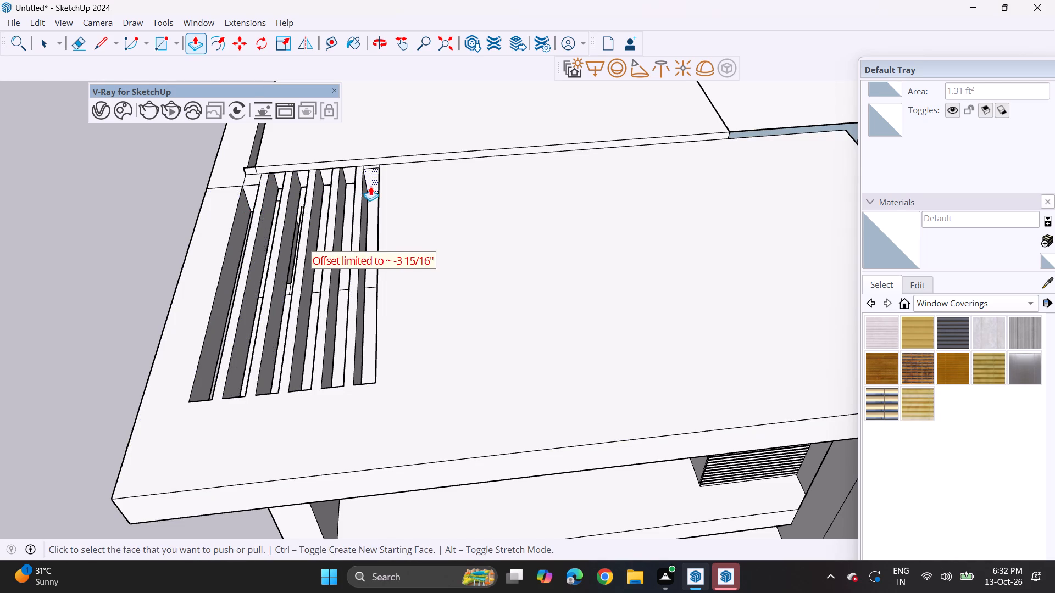
{"action": "left_click", "coordinate": [255, 191]}
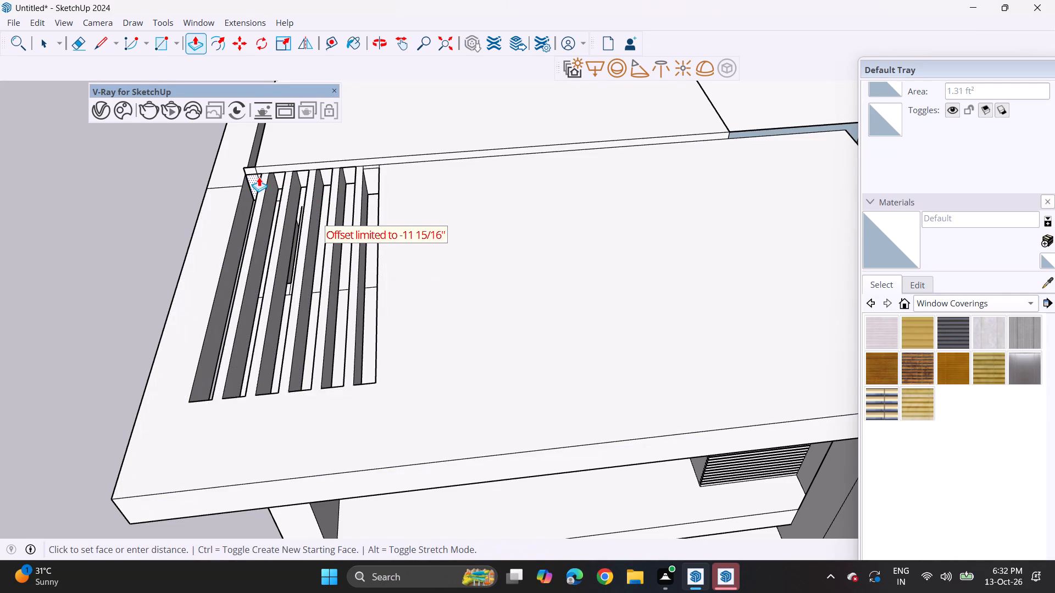
{"action": "left_click", "coordinate": [273, 165]}
{"action": "left_click", "coordinate": [374, 181]}
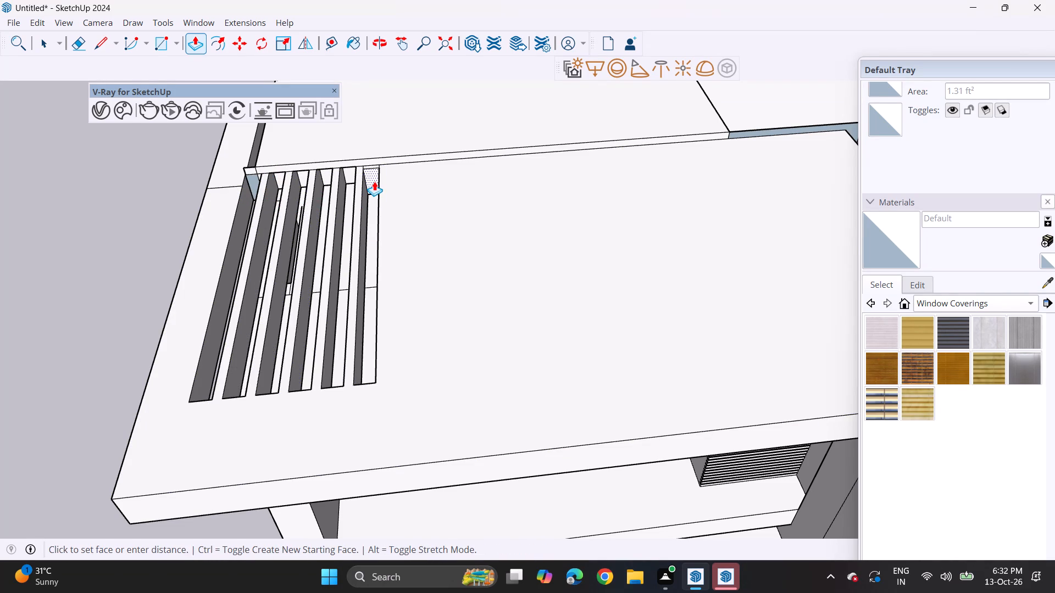
{"action": "left_click", "coordinate": [351, 162]}
Push the small end face of the narrow soffit groove behind the outermost slot rearward to fill the whole groove.
{"action": "middle_click_drag", "start_coordinate": [401, 171], "coordinate": [407, 194]}
{"action": "middle_click_drag", "start_coordinate": [378, 278], "coordinate": [380, 81]}
{"action": "middle_click_drag", "start_coordinate": [378, 219], "coordinate": [377, 141]}
{"action": "middle_click_drag", "start_coordinate": [320, 181], "coordinate": [326, 180]}
{"action": "scroll", "coordinate": [387, 171], "scroll_direction": "up", "scroll_amount": 1}
{"action": "middle_click_drag", "start_coordinate": [303, 177], "coordinate": [391, 185]}
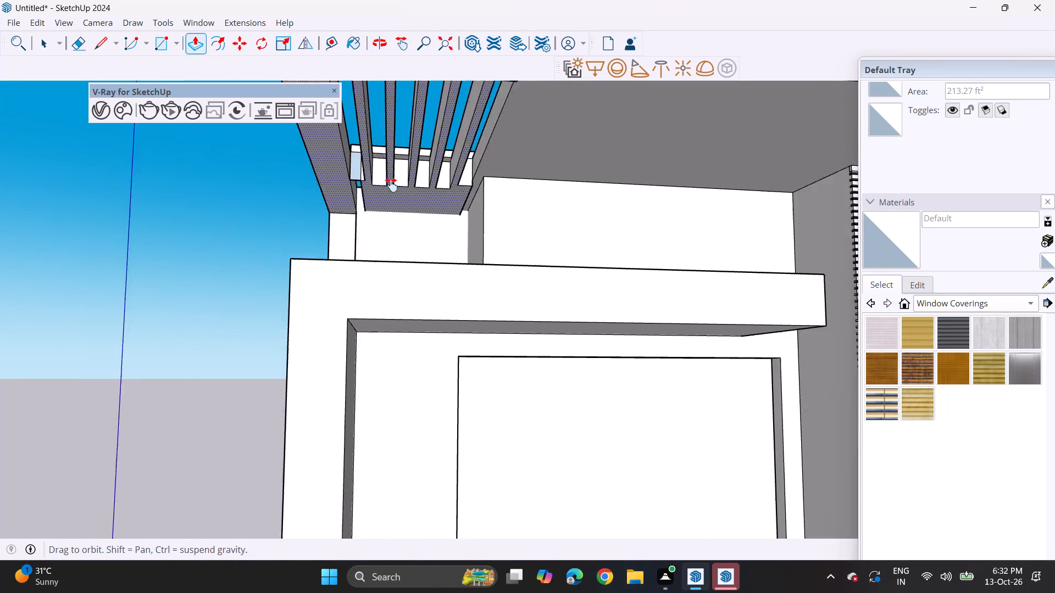
{"action": "middle_click_drag", "start_coordinate": [391, 185], "coordinate": [404, 186]}
{"action": "scroll", "coordinate": [402, 205], "scroll_direction": "up", "scroll_amount": 8}
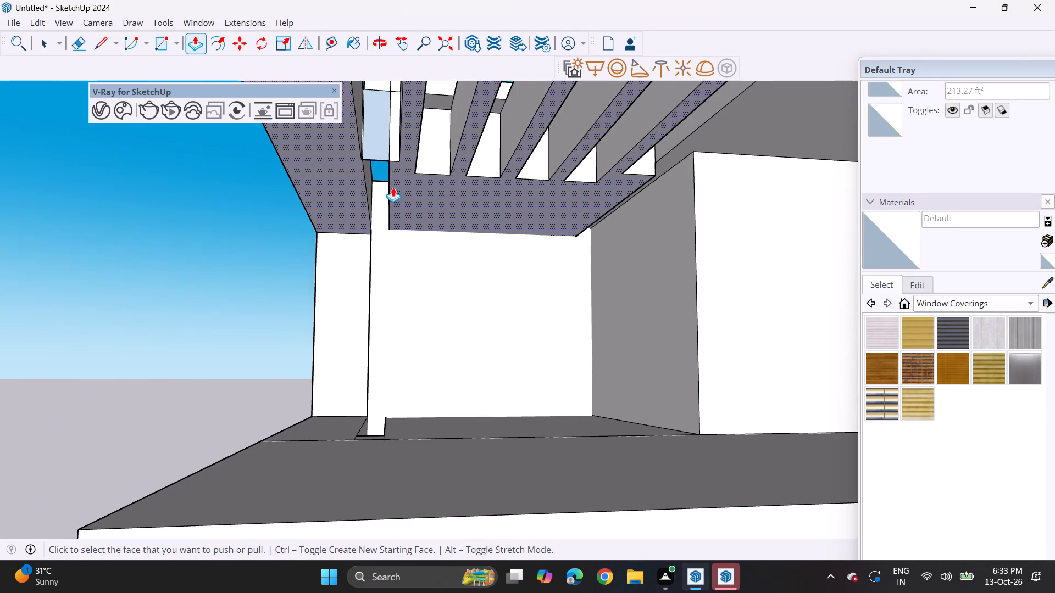
{"action": "middle_click_drag", "start_coordinate": [380, 171], "coordinate": [396, 80]}
{"action": "middle_click_drag", "start_coordinate": [388, 101], "coordinate": [401, 223]}
{"action": "middle_click_drag", "start_coordinate": [393, 151], "coordinate": [435, 367], "text": "shift"}
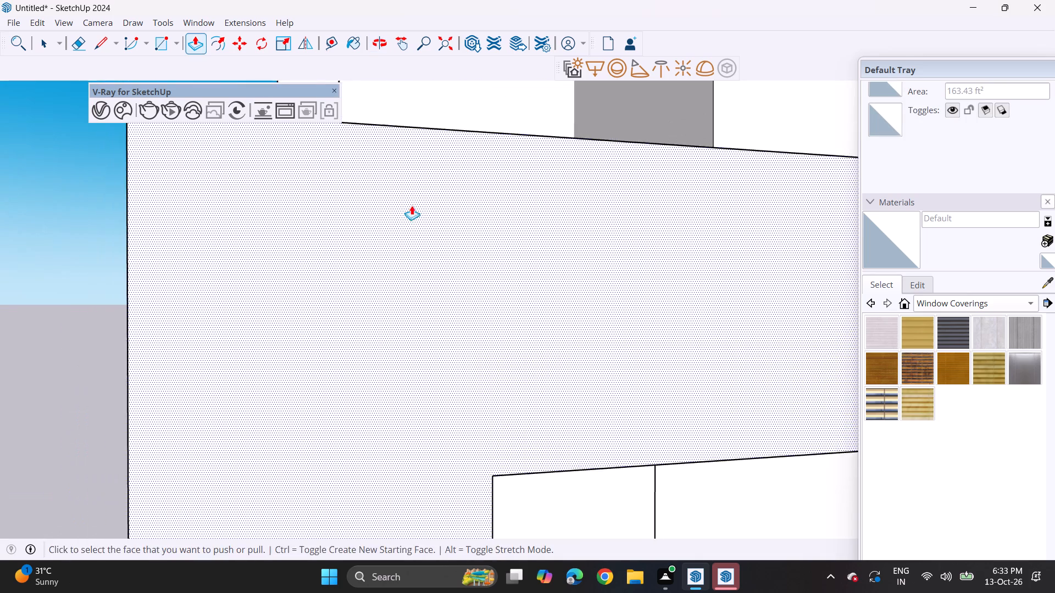
{"action": "middle_click_drag", "start_coordinate": [412, 135], "coordinate": [426, 318], "text": "shift"}
{"action": "middle_click_drag", "start_coordinate": [385, 176], "coordinate": [421, 346], "text": "shift"}
{"action": "middle_click_drag", "start_coordinate": [403, 325], "coordinate": [377, 239]}
{"action": "scroll", "coordinate": [395, 232], "scroll_direction": "up", "scroll_amount": 3}
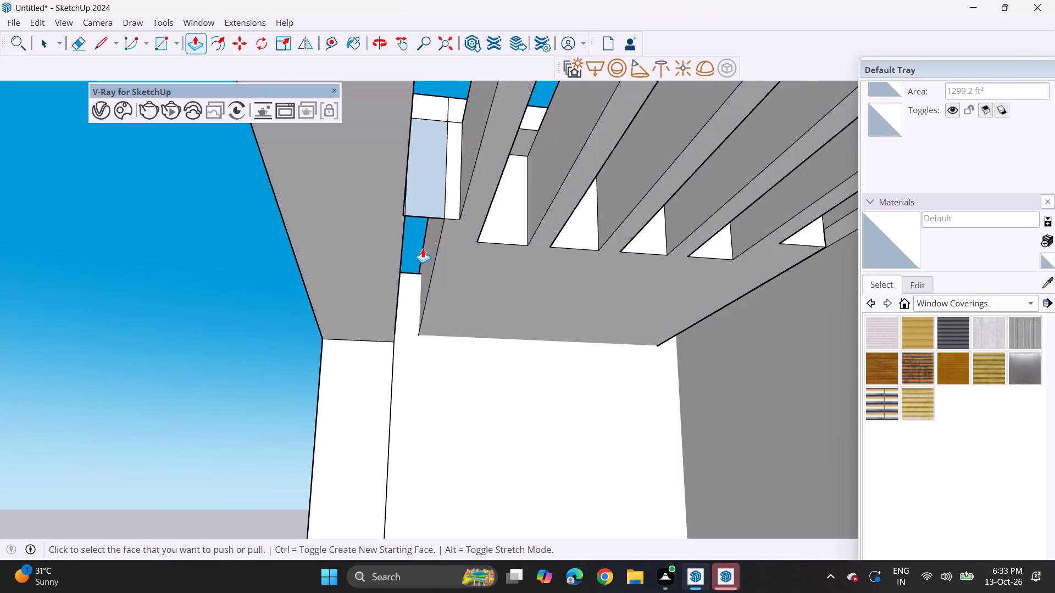
{"action": "middle_click_drag", "start_coordinate": [425, 248], "coordinate": [1054, 198]}
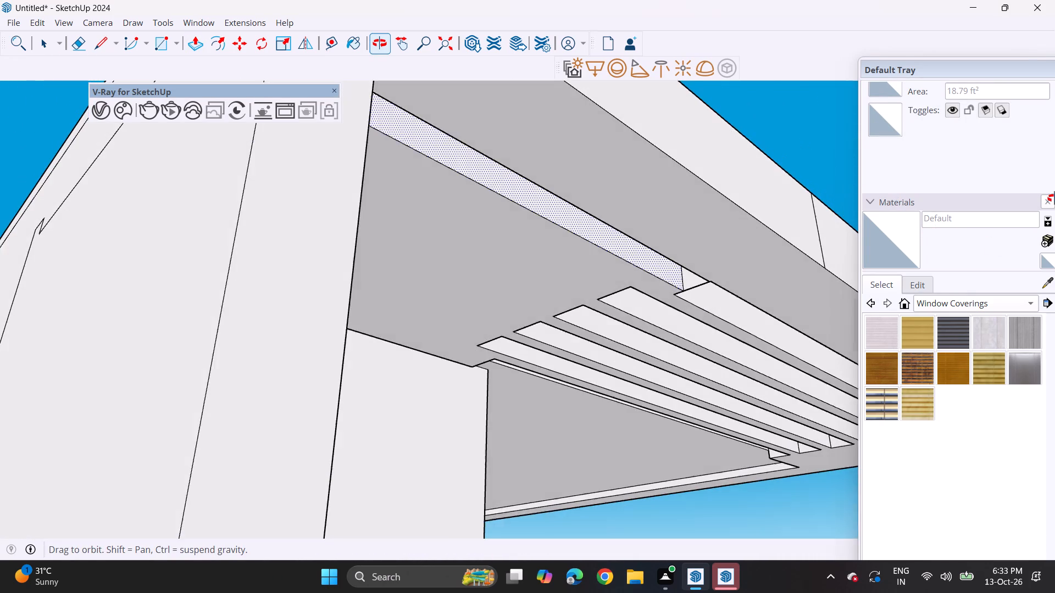
{"action": "middle_click_drag", "start_coordinate": [1054, 198], "coordinate": [1054, 197]}
{"action": "left_click", "coordinate": [685, 281]}
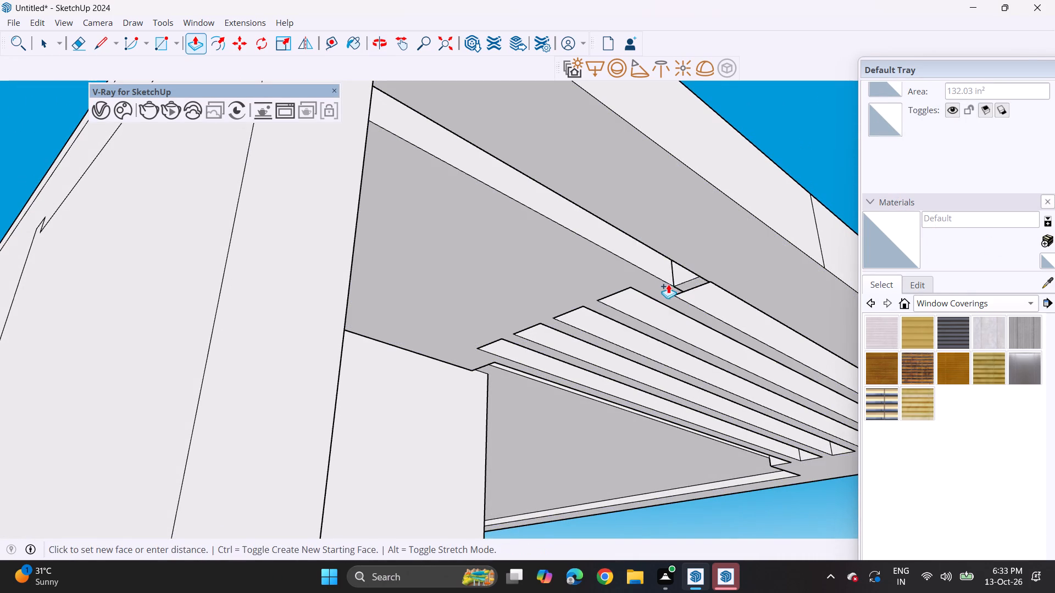
{"action": "left_click", "coordinate": [629, 286]}
{"action": "middle_click_drag", "start_coordinate": [719, 310], "coordinate": [696, 251]}
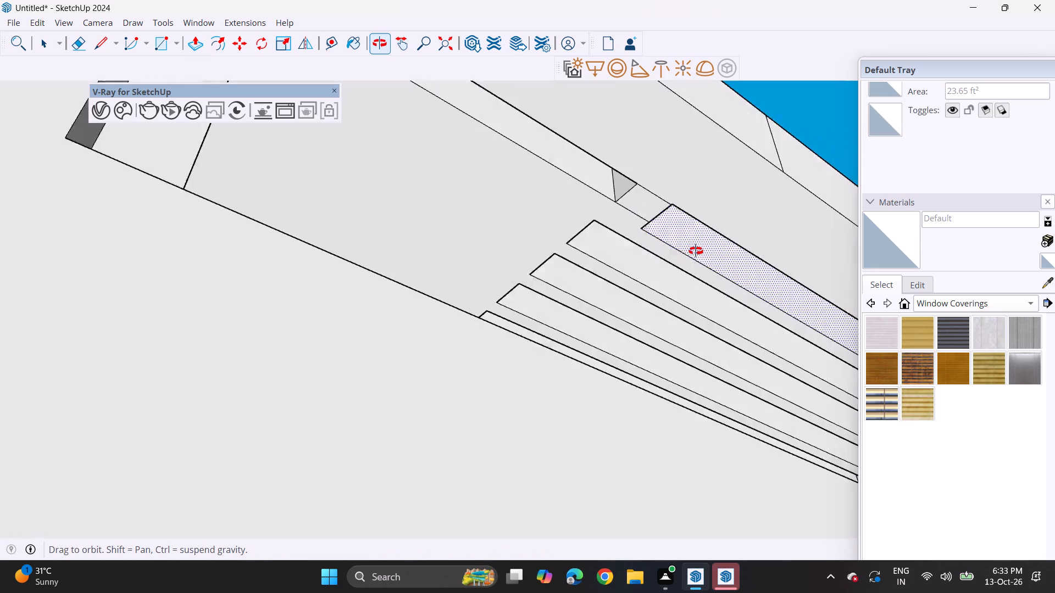
{"action": "middle_click_drag", "start_coordinate": [696, 251], "coordinate": [690, 292]}
{"action": "left_click", "coordinate": [636, 247]}
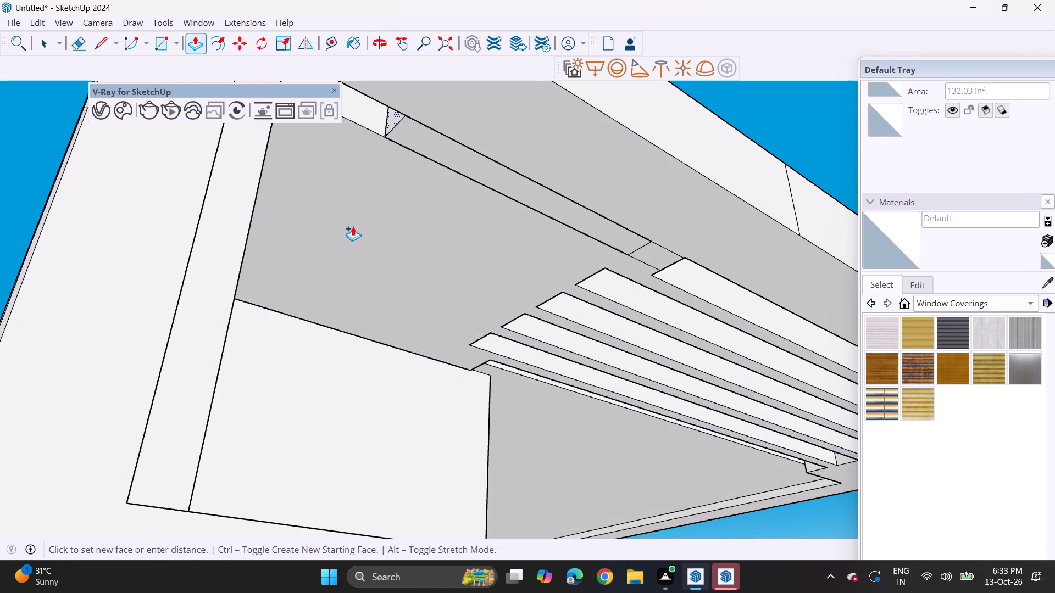
{"action": "middle_click_drag", "start_coordinate": [353, 226], "coordinate": [169, 300]}
{"action": "left_click", "coordinate": [109, 257]}
Push the outermost slot's wide and narrow rear end faces into line with the neighbouring slots' ends.
{"action": "middle_click_drag", "start_coordinate": [448, 272], "coordinate": [52, 219]}
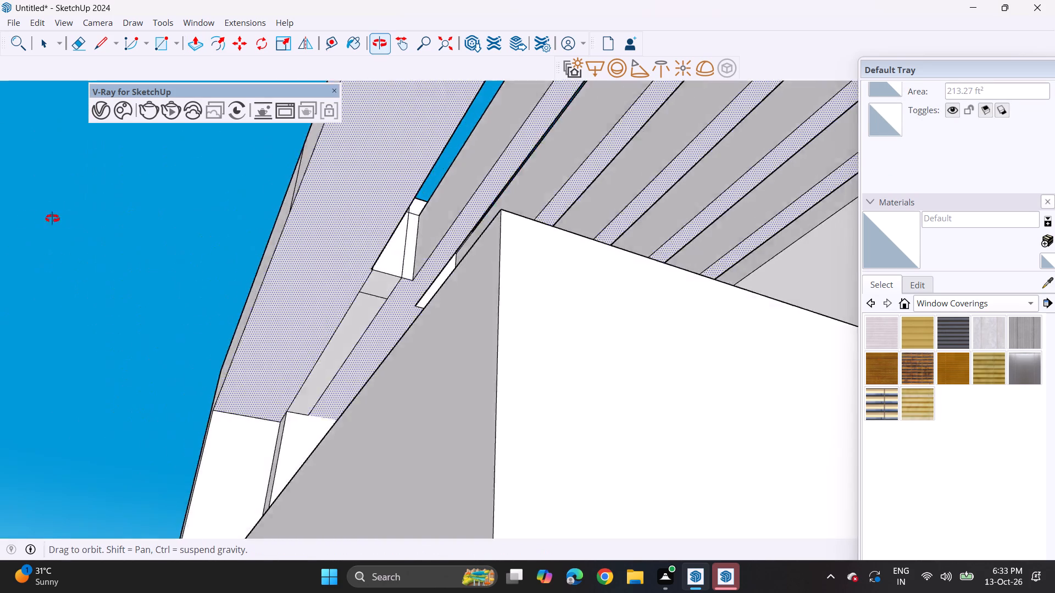
{"action": "middle_click_drag", "start_coordinate": [52, 219], "coordinate": [14, 219]}
{"action": "middle_click_drag", "start_coordinate": [302, 230], "coordinate": [218, 295]}
{"action": "scroll", "coordinate": [200, 300], "scroll_direction": "up", "scroll_amount": 1}
{"action": "middle_click", "coordinate": [307, 267]}
{"action": "middle_click_drag", "start_coordinate": [384, 295], "coordinate": [421, 297]}
{"action": "middle_click", "coordinate": [394, 323]}
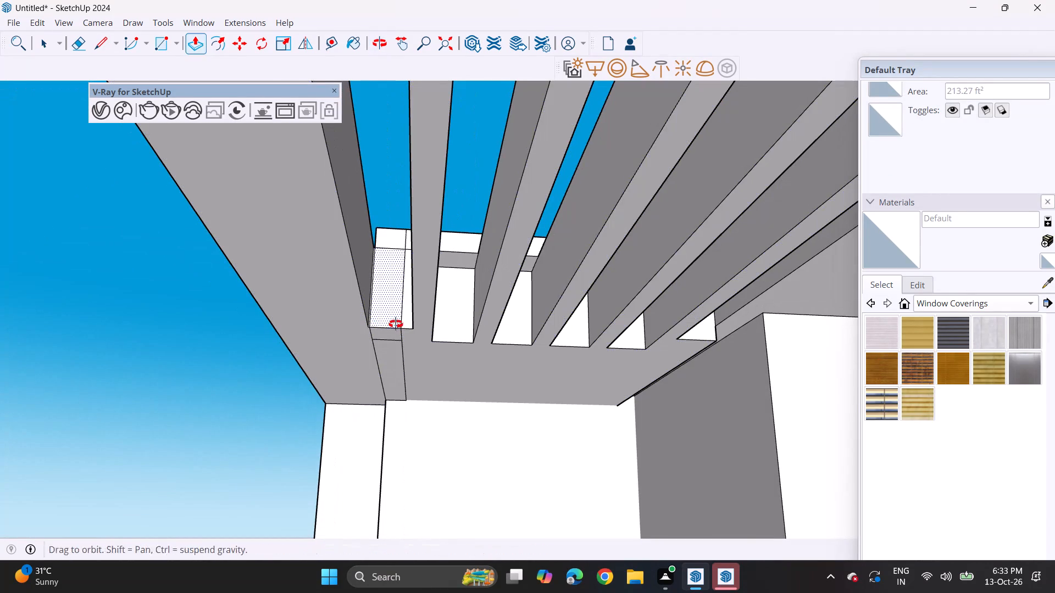
{"action": "left_click", "coordinate": [404, 317]}
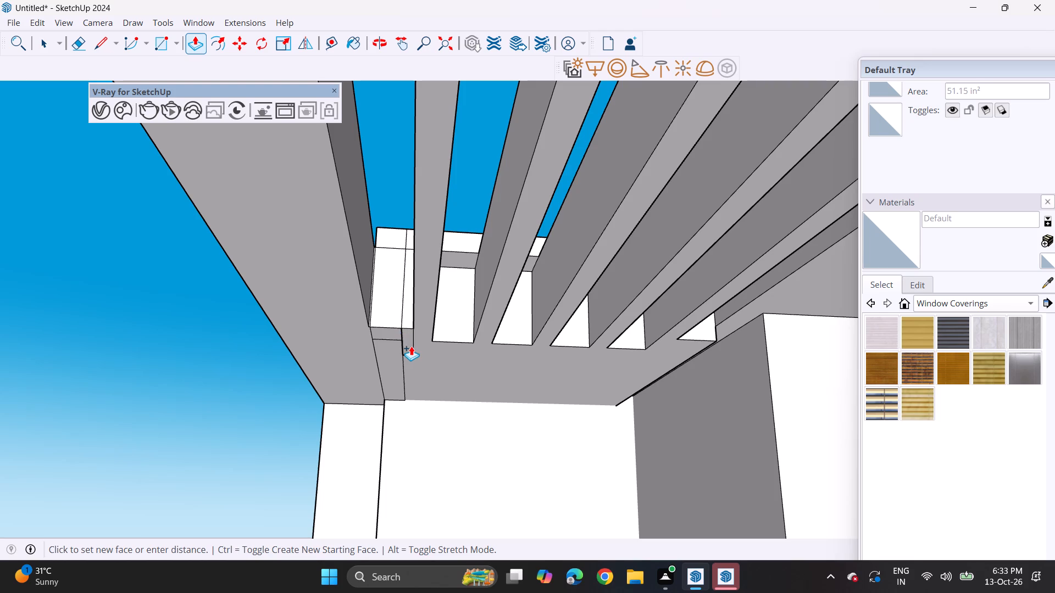
{"action": "left_click", "coordinate": [411, 346]}
{"action": "left_click", "coordinate": [384, 314]}
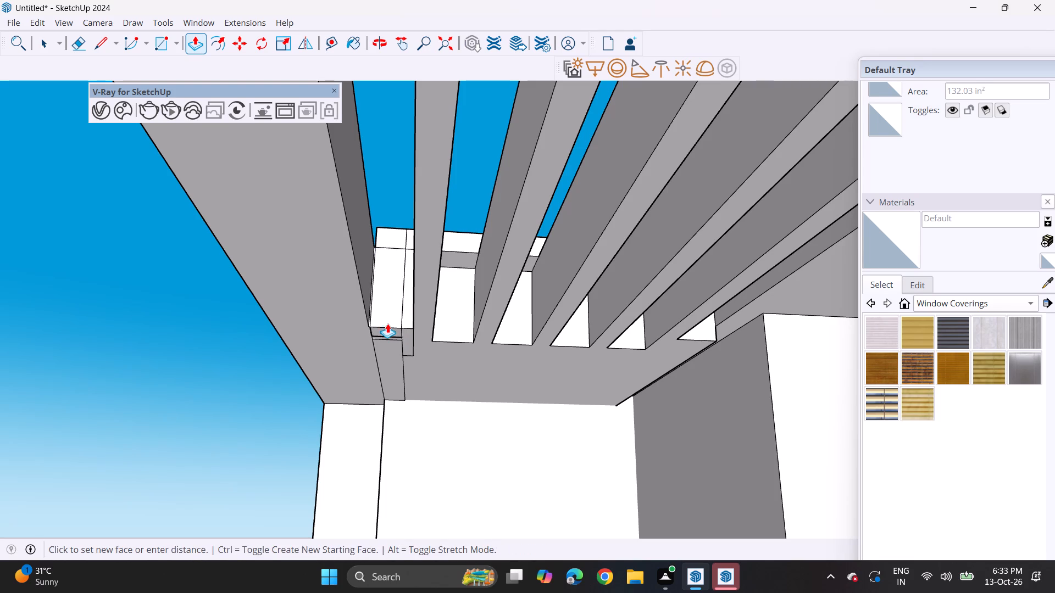
{"action": "left_click", "coordinate": [463, 345]}
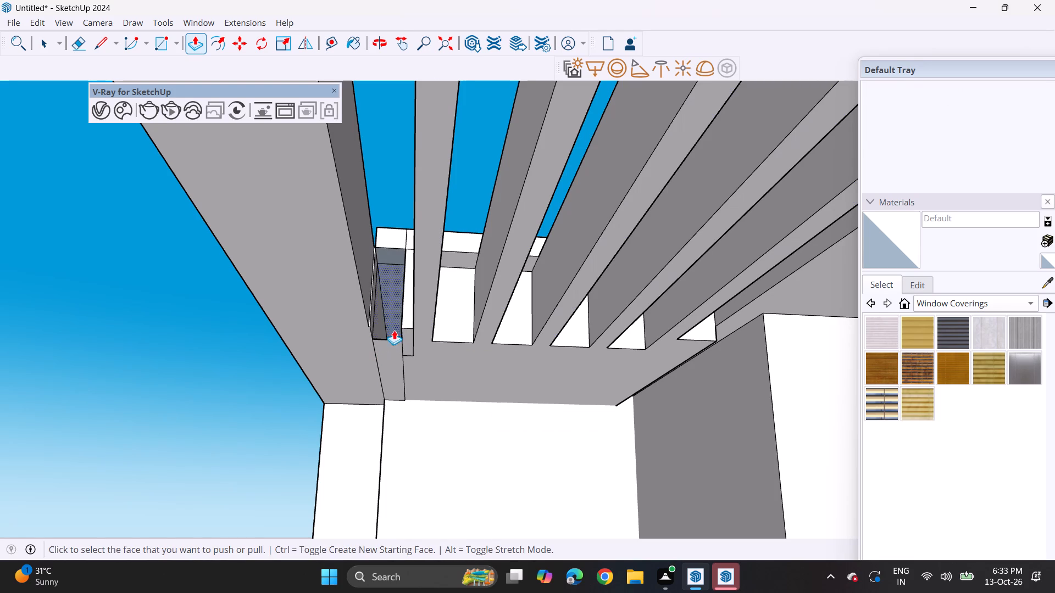
{"action": "double_click", "coordinate": [405, 321]}
{"action": "left_click", "coordinate": [404, 327]}
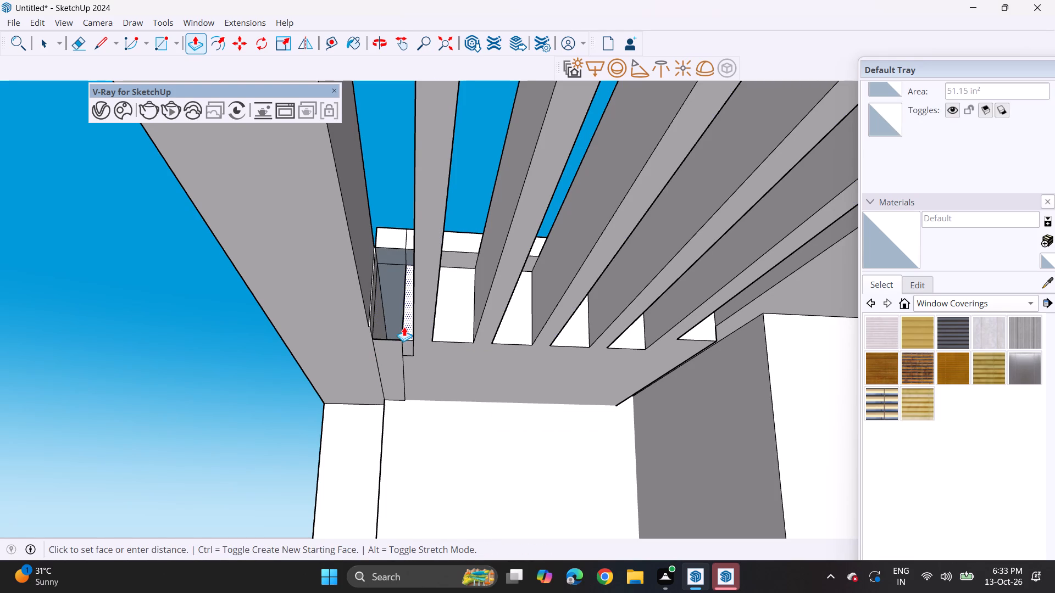
{"action": "left_click", "coordinate": [448, 333]}
{"action": "left_click", "coordinate": [390, 267]}
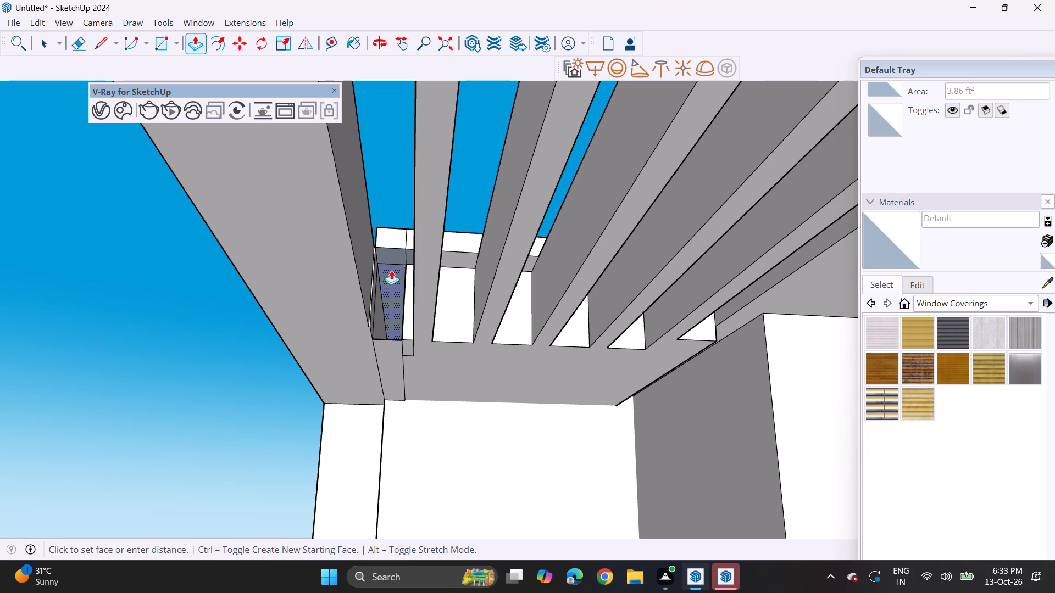
{"action": "left_click", "coordinate": [385, 343]}
Erase the leftover edges on the soffit behind the outermost slot.
{"action": "left_click_drag", "start_coordinate": [80, 46], "coordinate": [87, 55]}
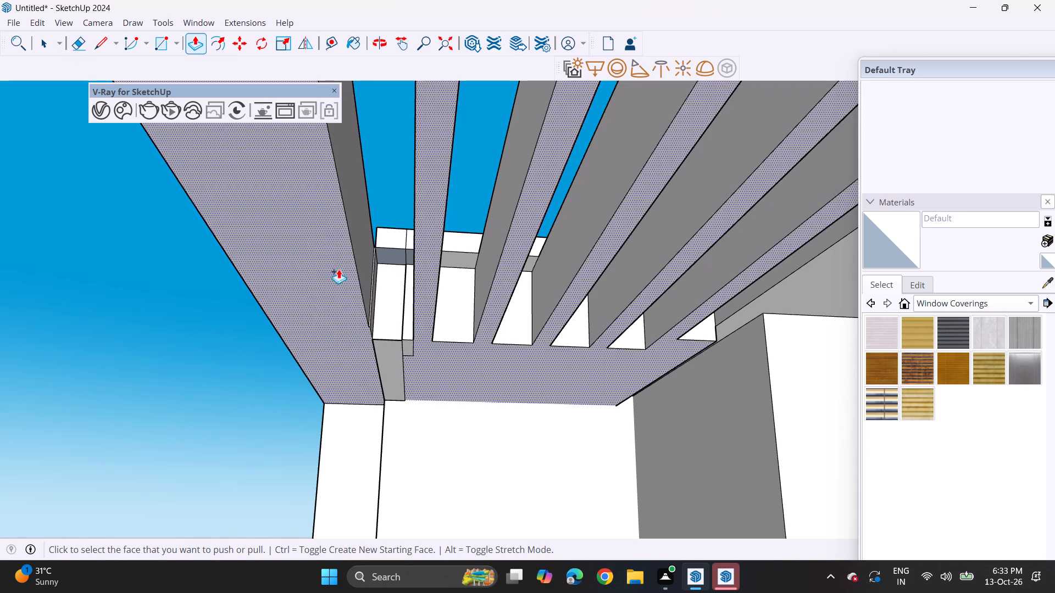
{"action": "left_click_drag", "start_coordinate": [74, 41], "coordinate": [86, 48]}
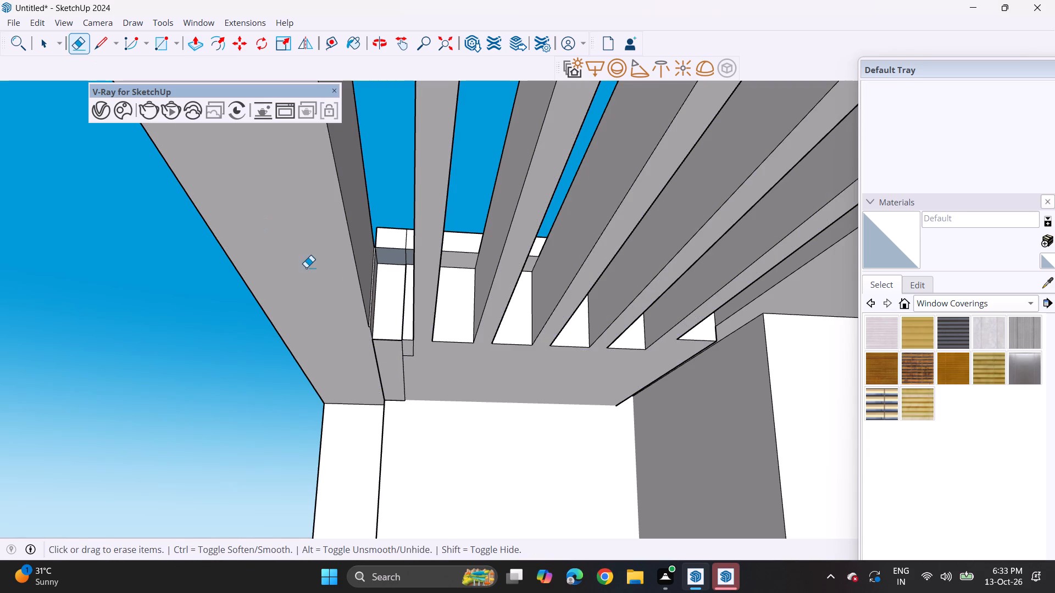
{"action": "left_click_drag", "start_coordinate": [403, 364], "coordinate": [417, 384]}
{"action": "left_click_drag", "start_coordinate": [412, 357], "coordinate": [405, 368]}
{"action": "left_click_drag", "start_coordinate": [404, 348], "coordinate": [406, 359]}
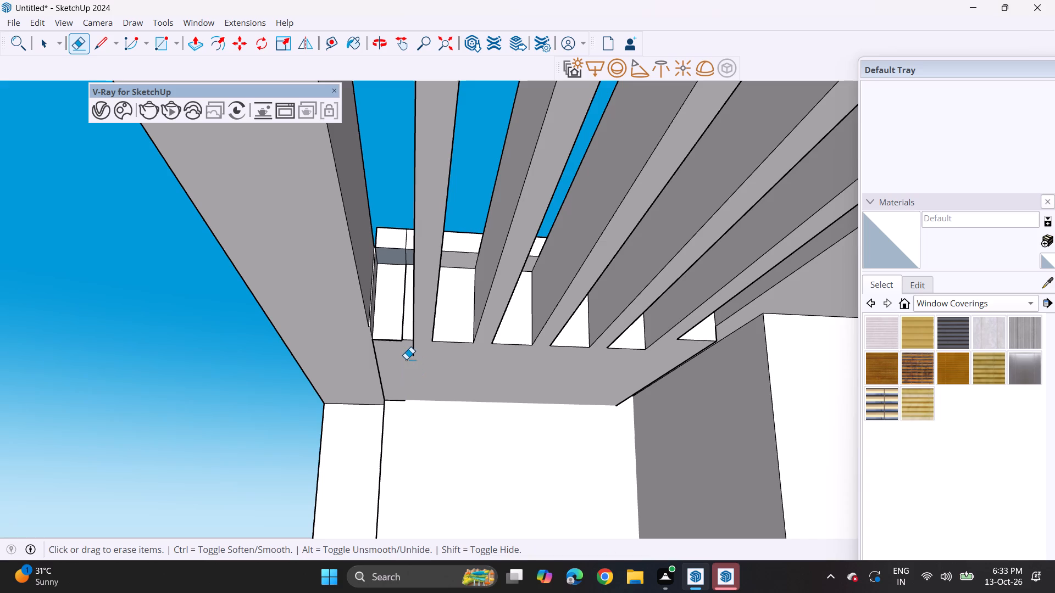
{"action": "left_click", "coordinate": [417, 355]}
{"action": "double_click", "coordinate": [413, 353]}
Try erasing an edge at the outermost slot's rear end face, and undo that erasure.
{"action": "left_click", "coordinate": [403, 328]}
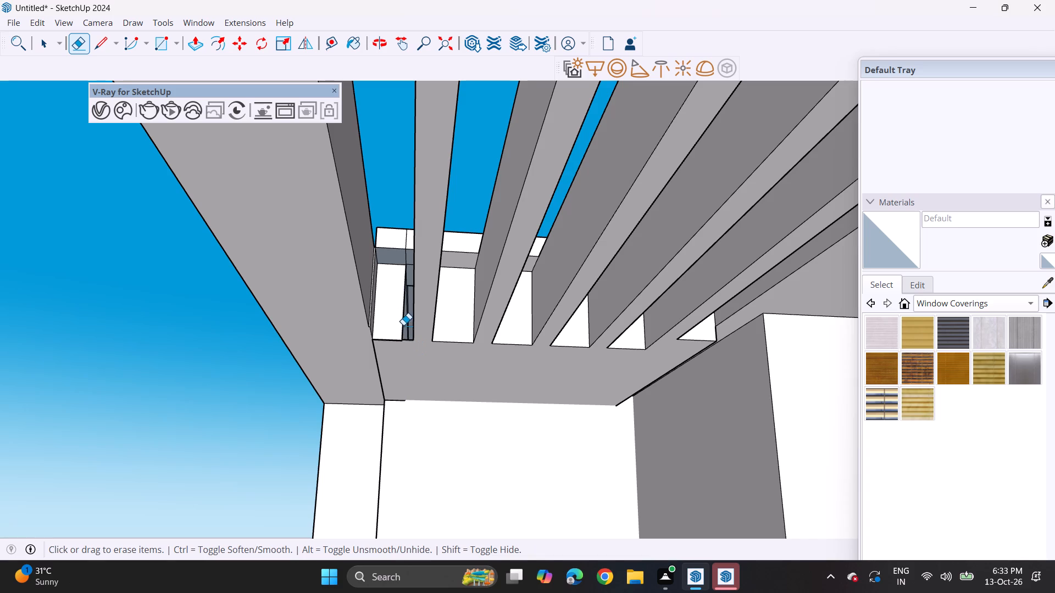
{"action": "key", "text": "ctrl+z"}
Examine the slotted overhang from below and review the whole front elevation of the villa.
{"action": "scroll", "coordinate": [385, 350], "scroll_direction": "down", "scroll_amount": 4}
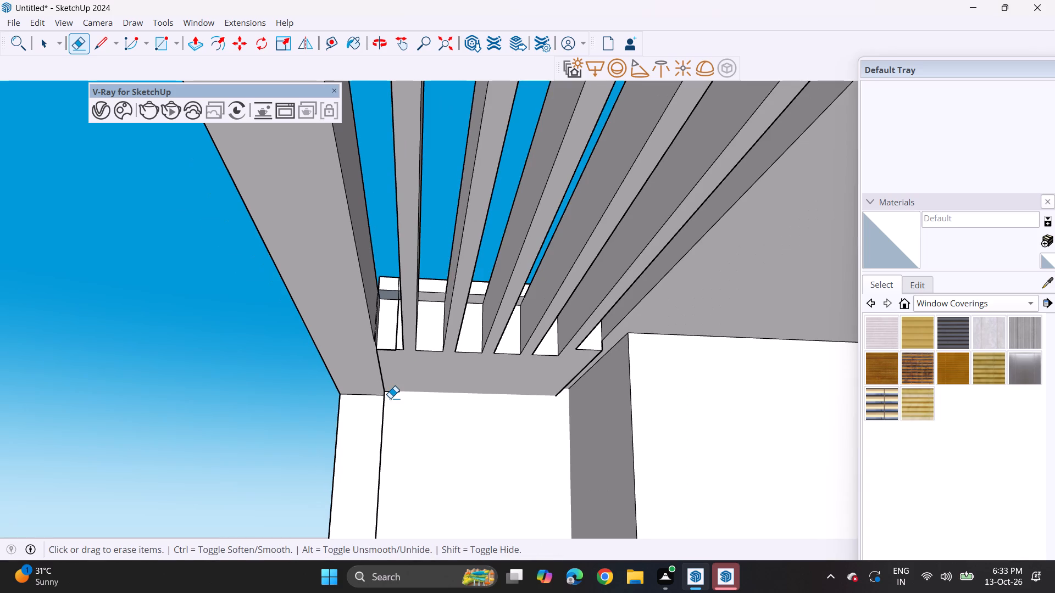
{"action": "scroll", "coordinate": [401, 409], "scroll_direction": "down", "scroll_amount": 4}
{"action": "middle_click_drag", "start_coordinate": [457, 409], "coordinate": [359, 389], "text": "shift"}
{"action": "scroll", "coordinate": [369, 390], "scroll_direction": "down", "scroll_amount": 5}
{"action": "middle_click_drag", "start_coordinate": [402, 388], "coordinate": [323, 327], "text": "shift"}
{"action": "scroll", "coordinate": [319, 318], "scroll_direction": "down", "scroll_amount": 3}
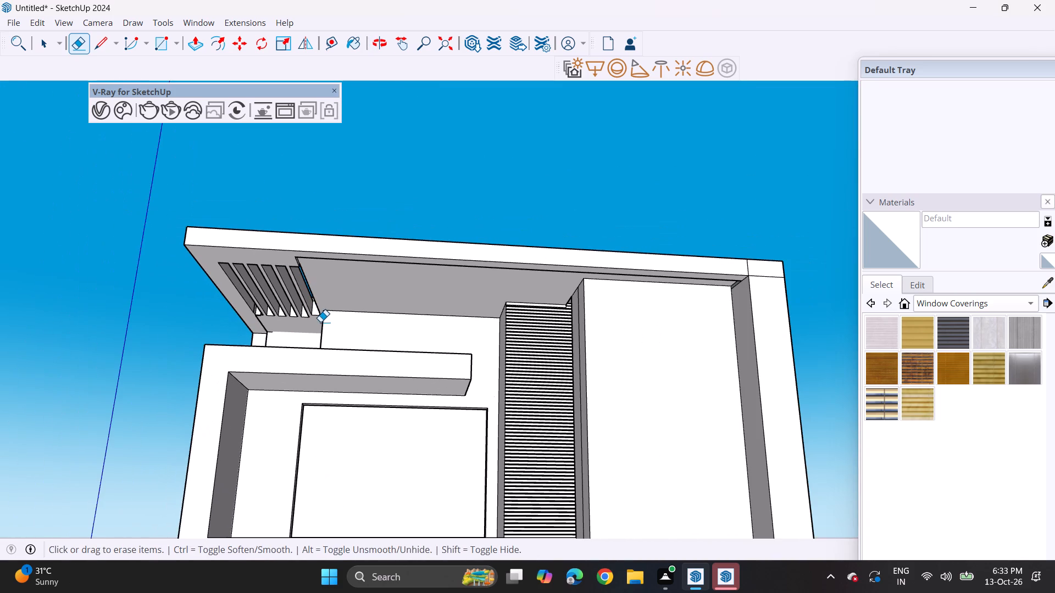
{"action": "scroll", "coordinate": [353, 307], "scroll_direction": "down", "scroll_amount": 1}
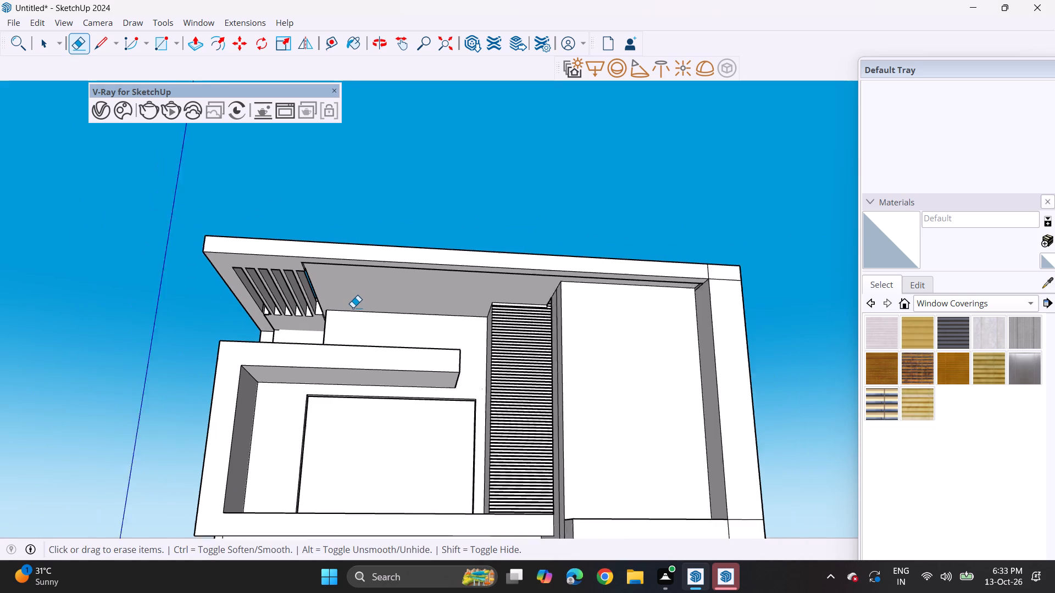
{"action": "scroll", "coordinate": [353, 307], "scroll_direction": "down", "scroll_amount": 6}
{"action": "middle_click_drag", "start_coordinate": [367, 346], "coordinate": [392, 274], "text": "shift"}
{"action": "middle_click_drag", "start_coordinate": [396, 302], "coordinate": [377, 402]}
{"action": "scroll", "coordinate": [463, 329], "scroll_direction": "up", "scroll_amount": 5}
{"action": "middle_click_drag", "start_coordinate": [517, 293], "coordinate": [508, 328]}
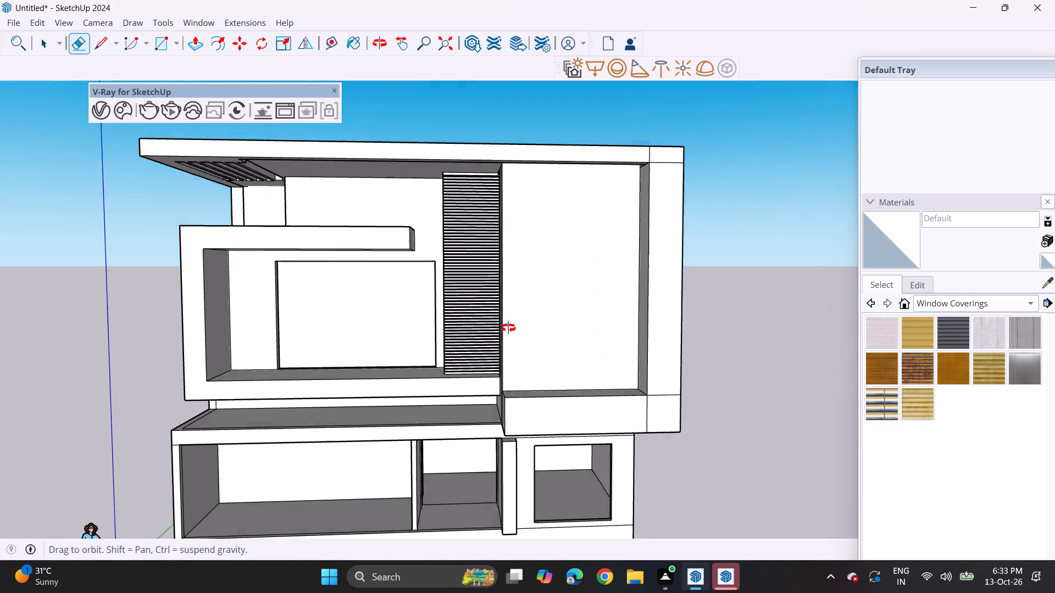
{"action": "middle_click_drag", "start_coordinate": [508, 328], "coordinate": [496, 388]}
Draw a rectangle on the roof's front strip above the tall framed bay, starting at the strip's inner corner.
{"action": "middle_click_drag", "start_coordinate": [540, 221], "coordinate": [517, 329]}
{"action": "middle_click_drag", "start_coordinate": [537, 258], "coordinate": [560, 322]}
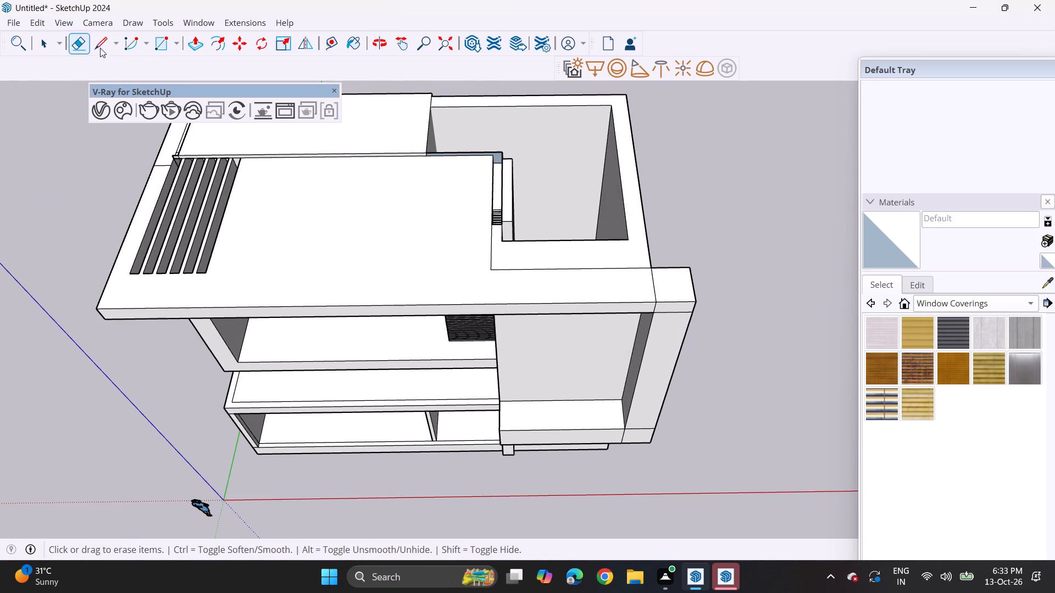
{"action": "left_click", "coordinate": [158, 43]}
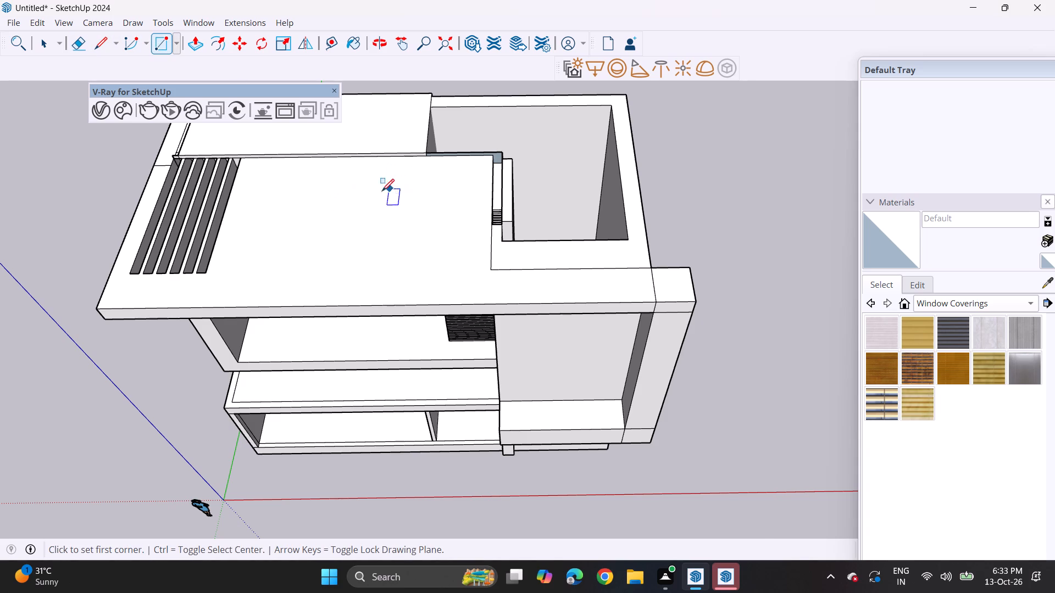
{"action": "scroll", "coordinate": [382, 191], "scroll_direction": "up", "scroll_amount": 2}
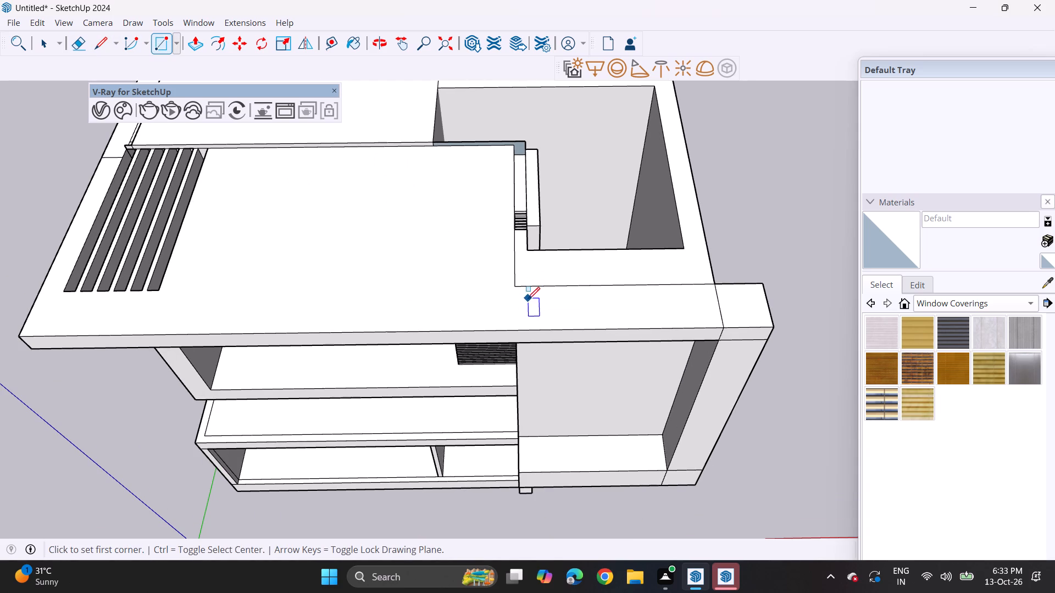
{"action": "left_click", "coordinate": [518, 286]}
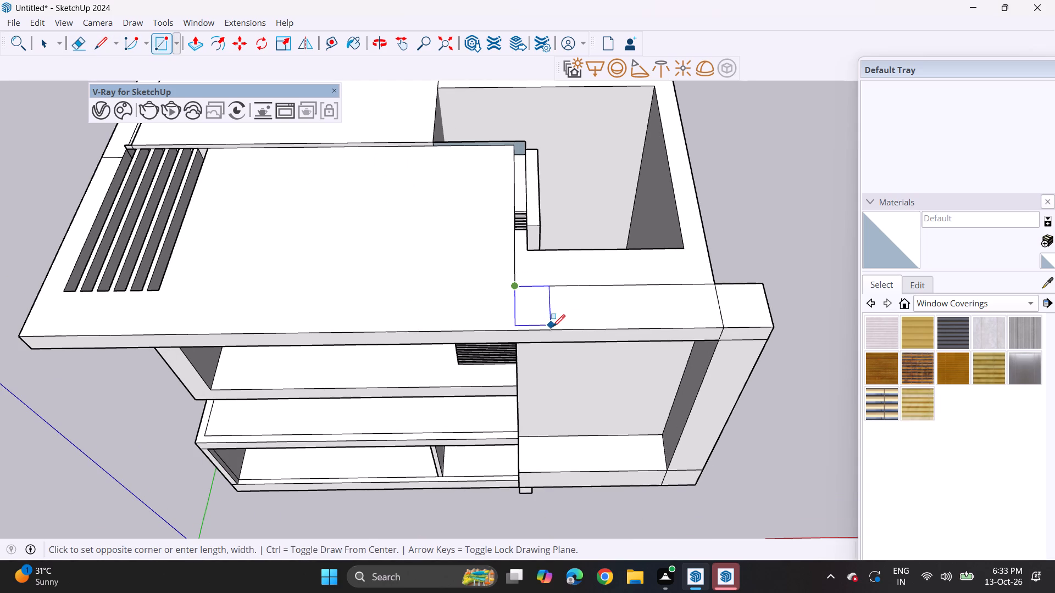
{"action": "left_click", "coordinate": [554, 328]}
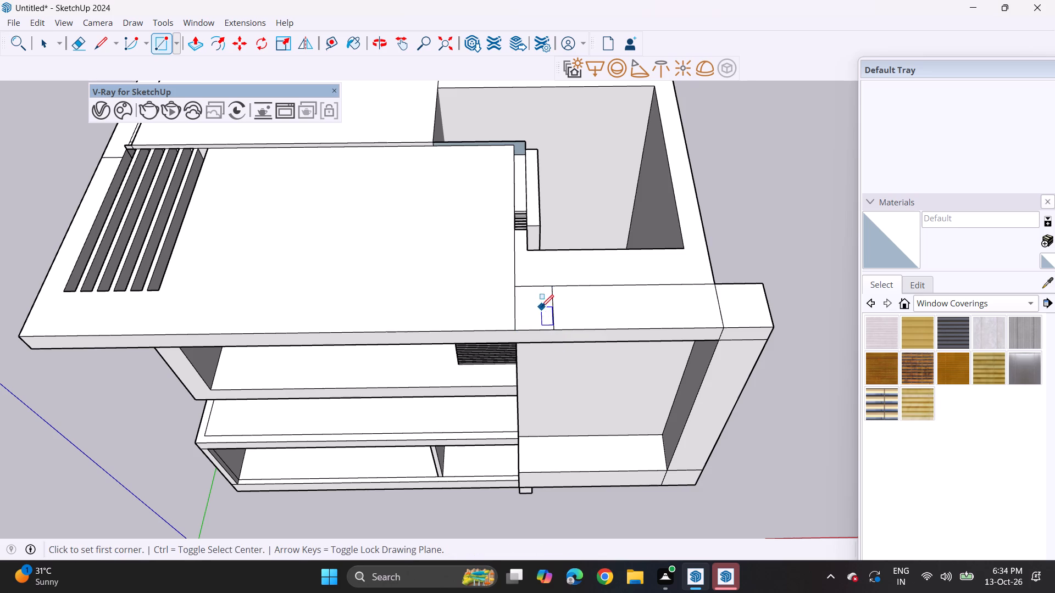
Select the roof strip rectangle and place three copies along the front edge with narrow gaps between them.
{"action": "key", "text": "space"}
{"action": "double_click", "coordinate": [535, 310]}
{"action": "key", "text": "m"}
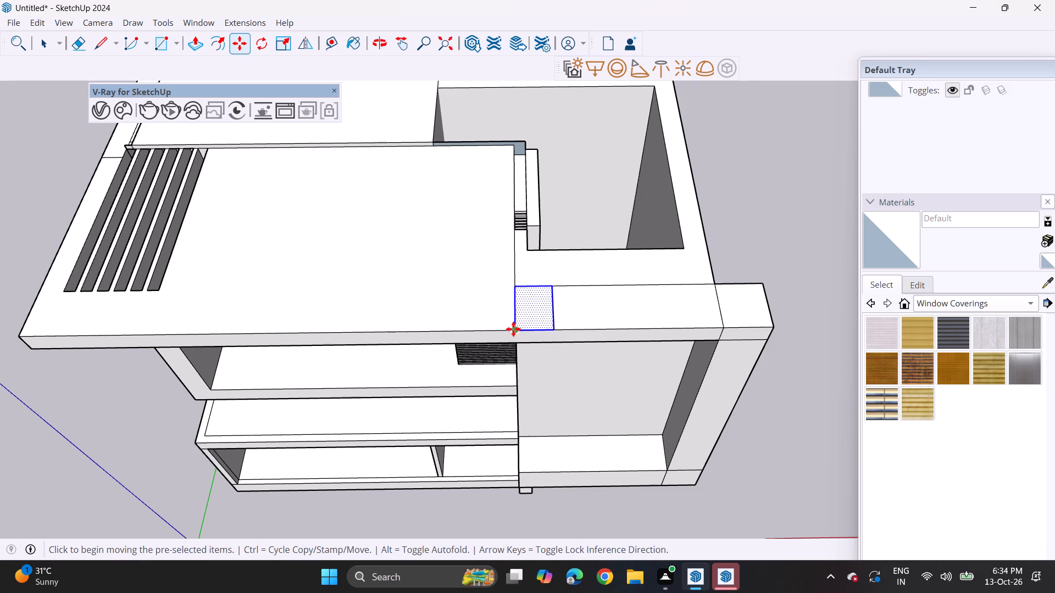
{"action": "left_click", "coordinate": [513, 329]}
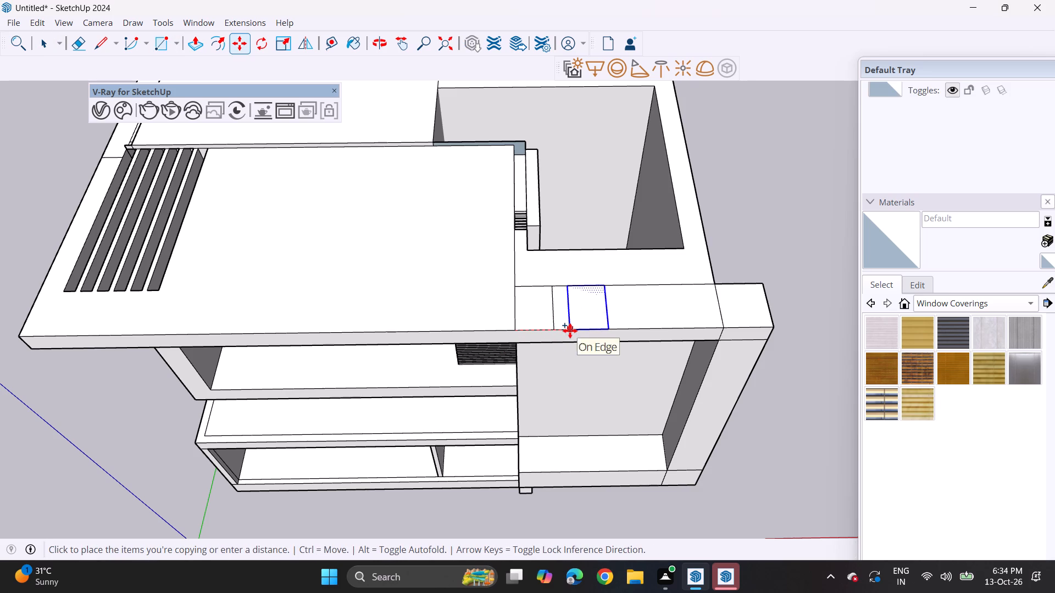
{"action": "left_click", "coordinate": [573, 331]}
{"action": "left_click", "coordinate": [575, 327]}
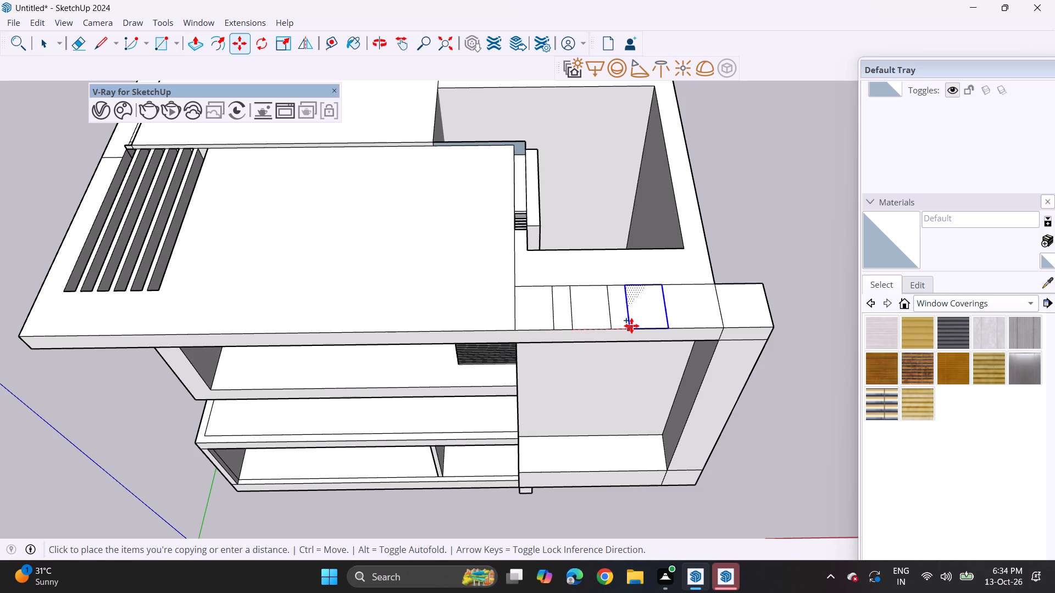
{"action": "left_click", "coordinate": [623, 327]}
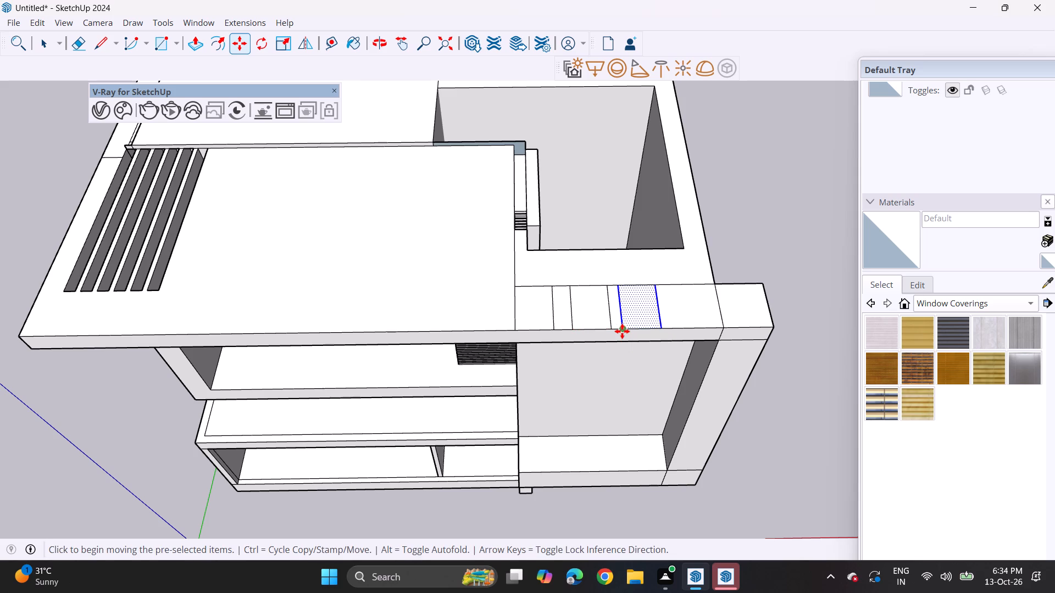
{"action": "left_click", "coordinate": [622, 331]}
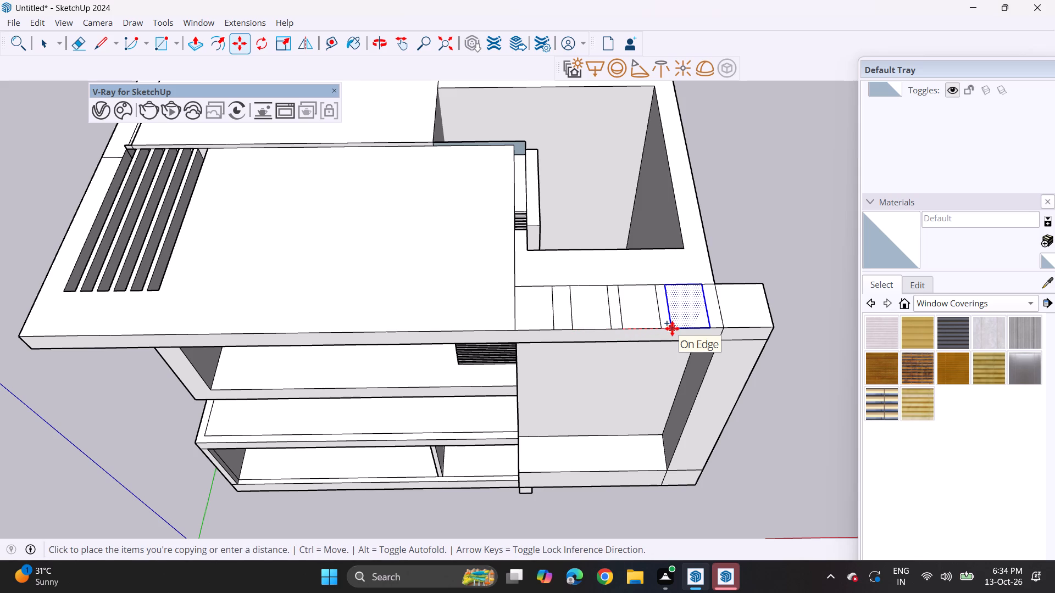
{"action": "left_click", "coordinate": [672, 328]}
Start moving the last rectangle copy on the roof's front strip.
{"action": "middle_click_drag", "start_coordinate": [700, 400], "coordinate": [680, 346]}
{"action": "key", "text": "space"}
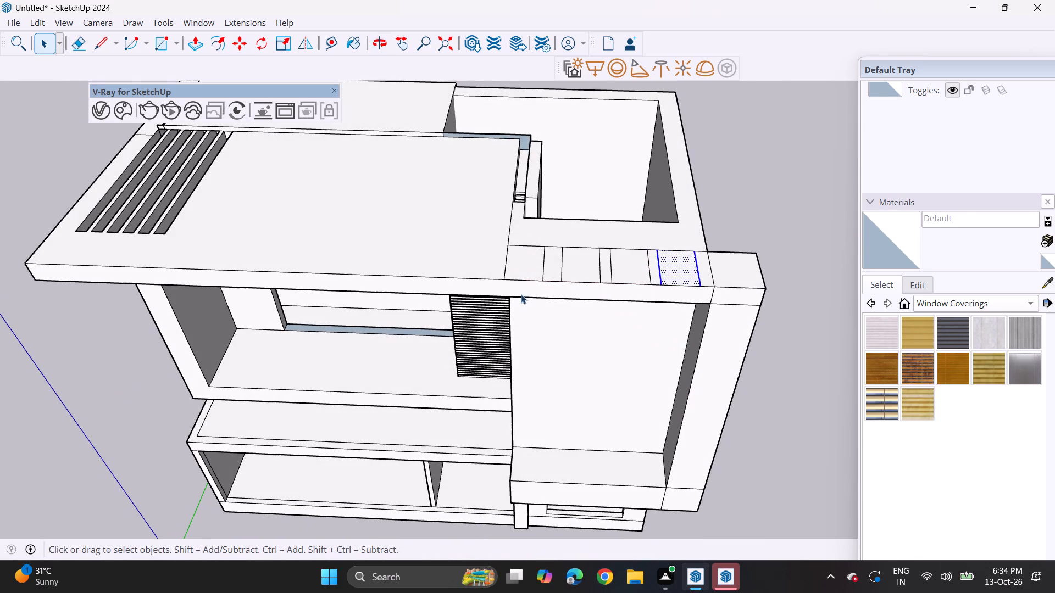
{"action": "left_click", "coordinate": [235, 50]}
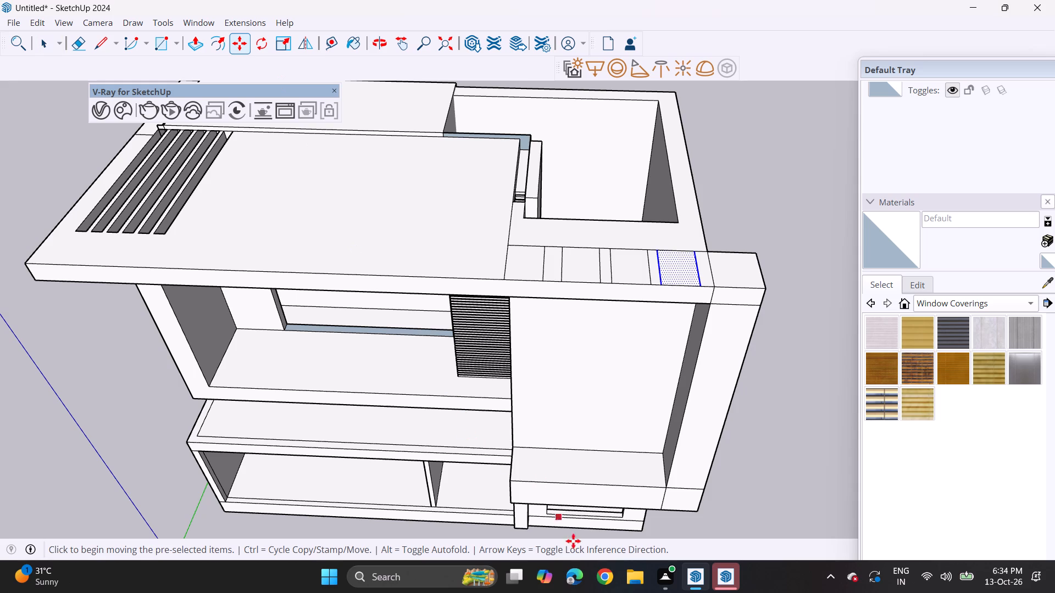
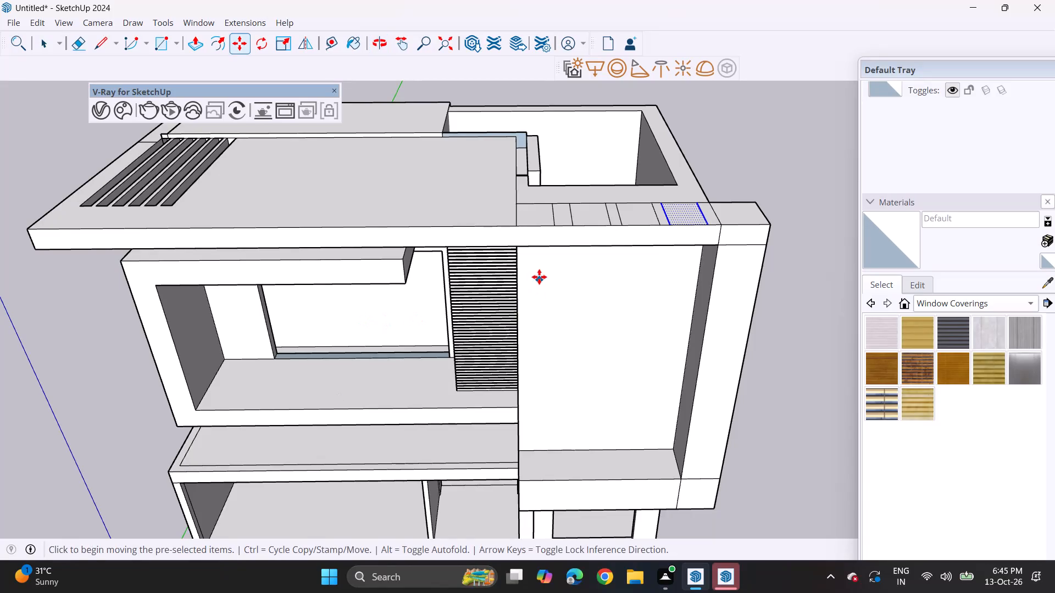
Push/Pull the four rectangles on the roof's front strip upward by the same amount into raised blocks.
{"action": "key", "text": "space"}
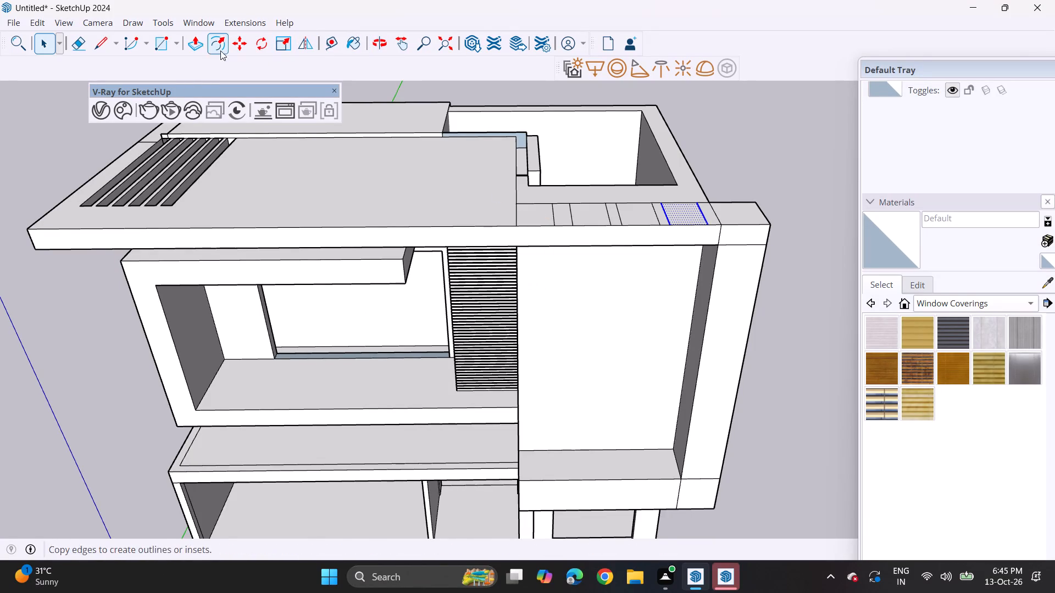
{"action": "left_click", "coordinate": [196, 51]}
{"action": "scroll", "coordinate": [501, 234], "scroll_direction": "up", "scroll_amount": 3}
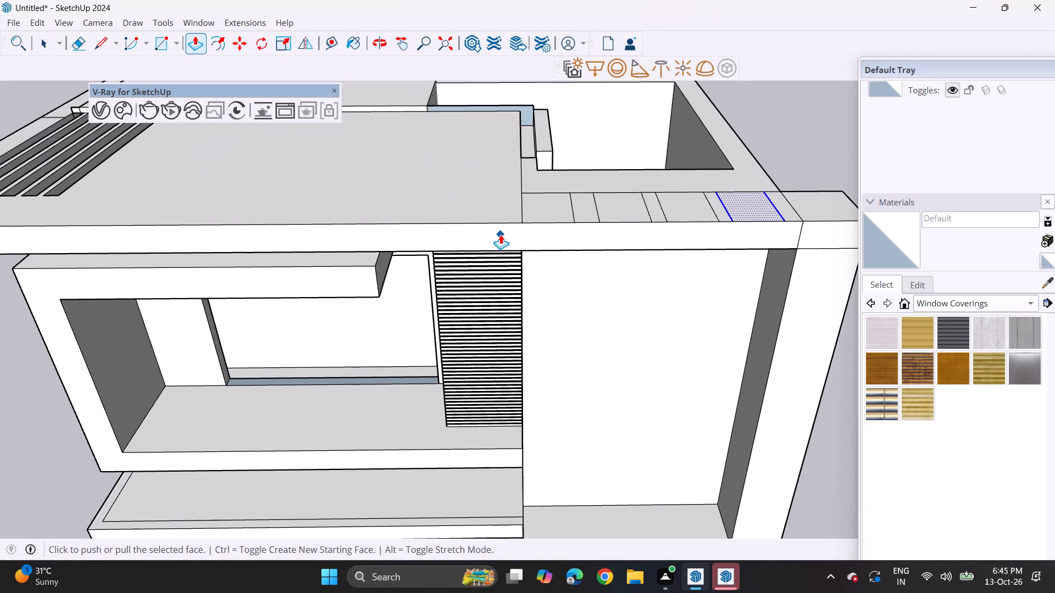
{"action": "middle_click_drag", "start_coordinate": [509, 303], "coordinate": [501, 343]}
{"action": "key", "text": "Escape"}
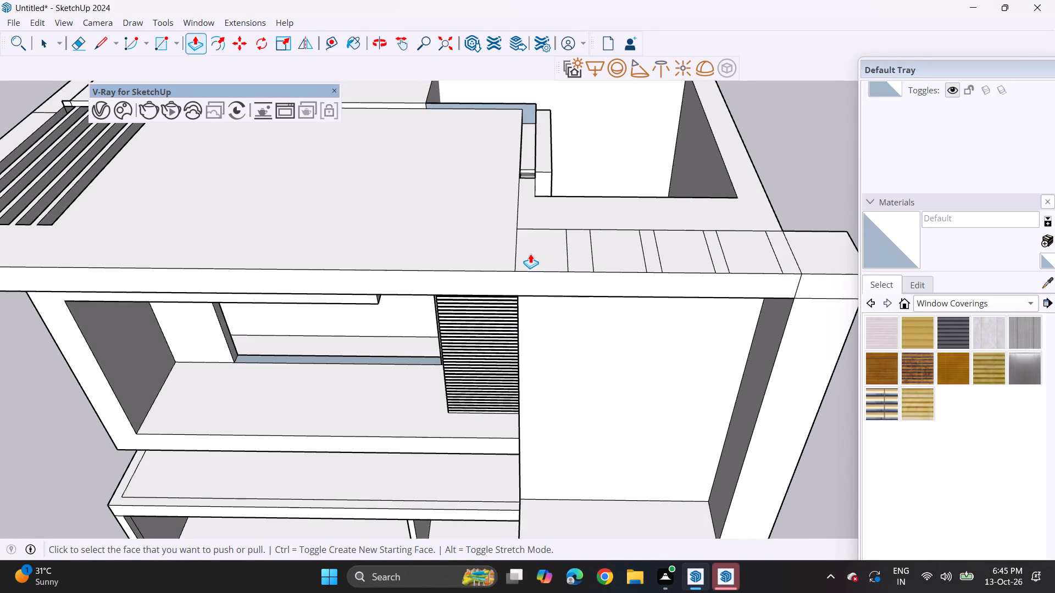
{"action": "left_click", "coordinate": [530, 254]}
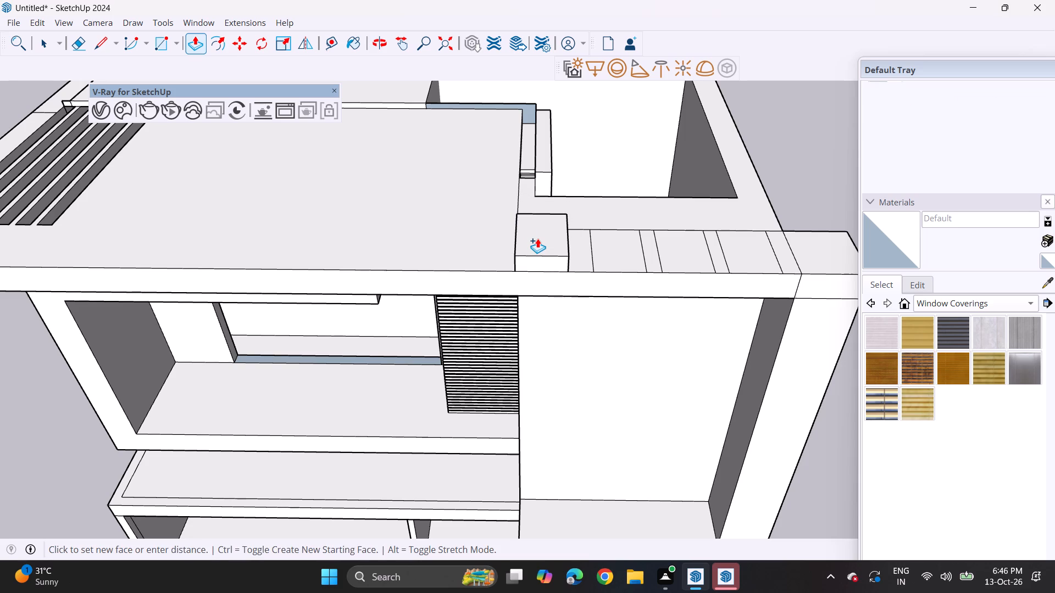
{"action": "left_click", "coordinate": [537, 238]}
{"action": "double_click", "coordinate": [620, 245]}
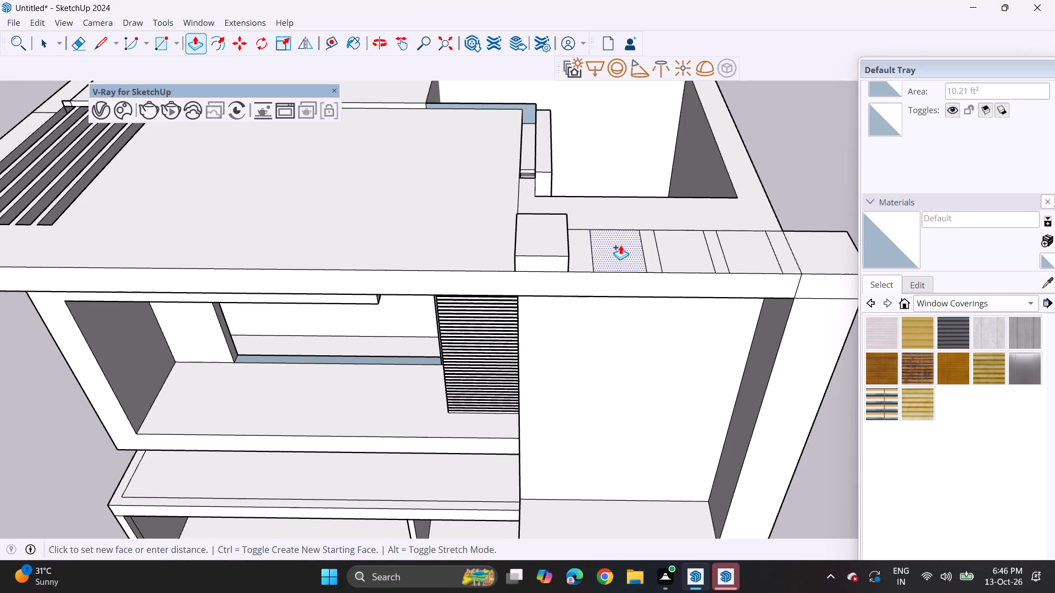
{"action": "double_click", "coordinate": [692, 258]}
{"action": "double_click", "coordinate": [759, 255]}
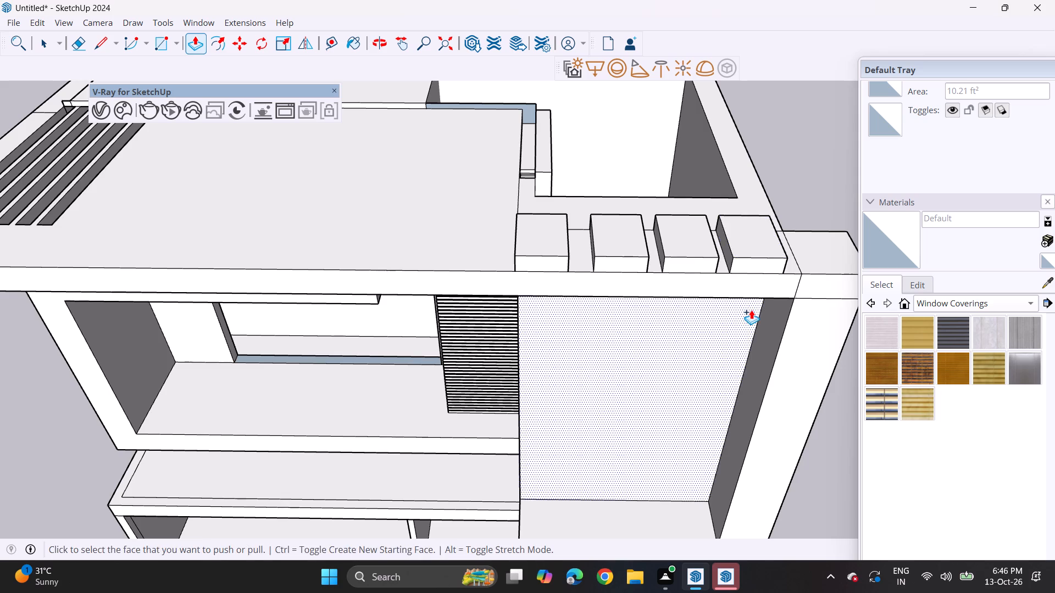
Pull the front faces of the four roof blocks forward by equal distances so they project beyond the roof's front edge.
{"action": "middle_click_drag", "start_coordinate": [752, 310], "coordinate": [738, 170]}
{"action": "middle_click_drag", "start_coordinate": [501, 205], "coordinate": [814, 250]}
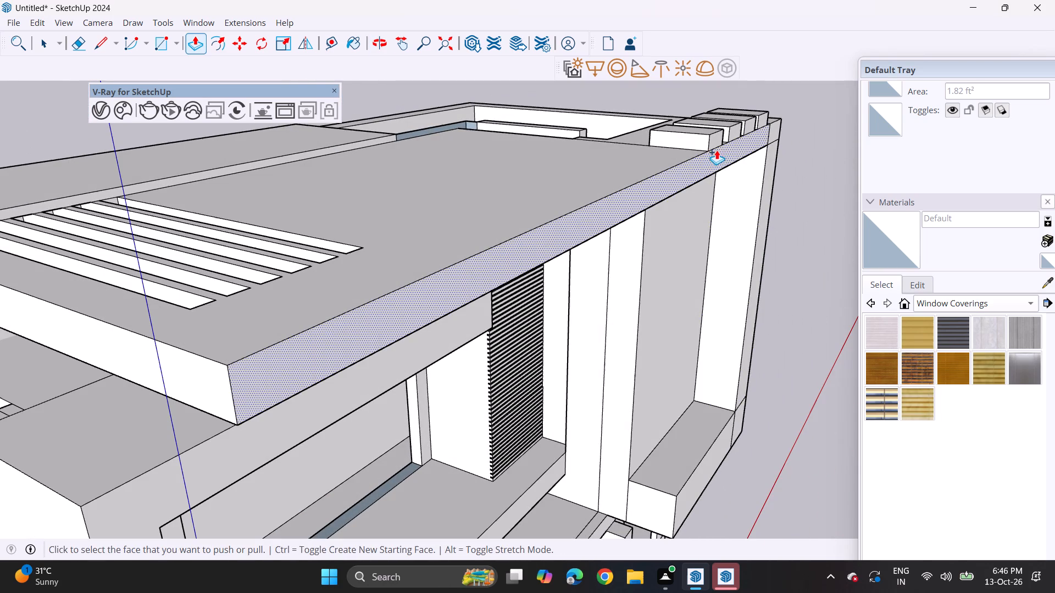
{"action": "left_click", "coordinate": [715, 142]}
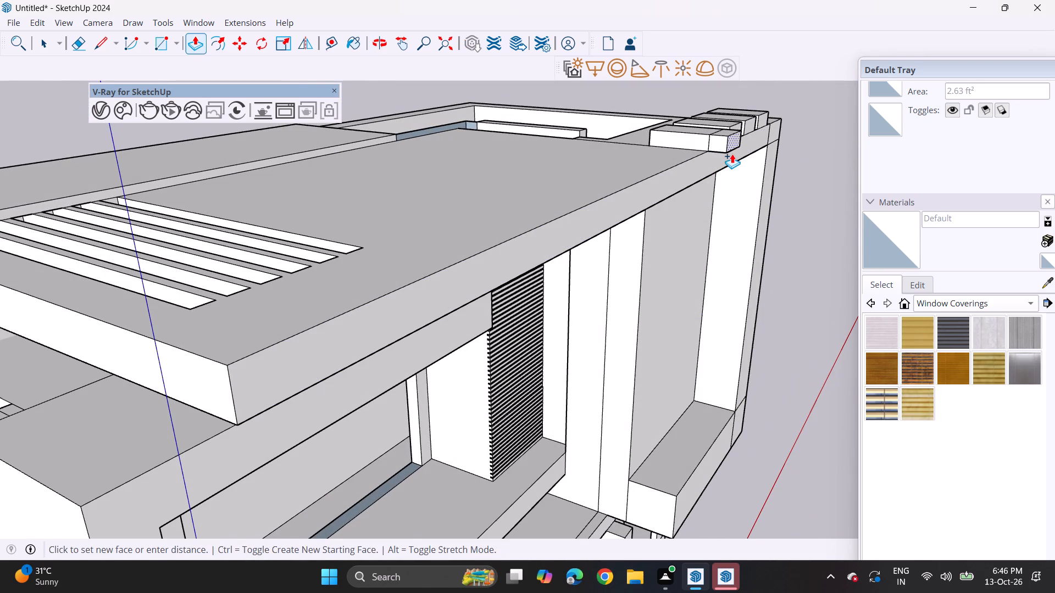
{"action": "left_click", "coordinate": [732, 154]}
{"action": "middle_click_drag", "start_coordinate": [778, 141], "coordinate": [644, 200]}
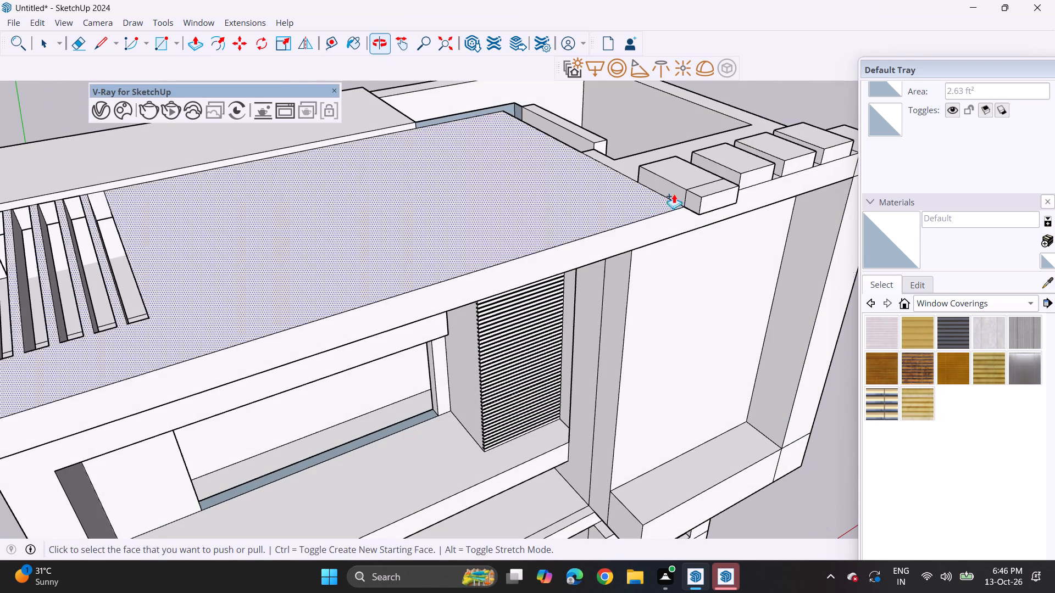
{"action": "double_click", "coordinate": [748, 177]}
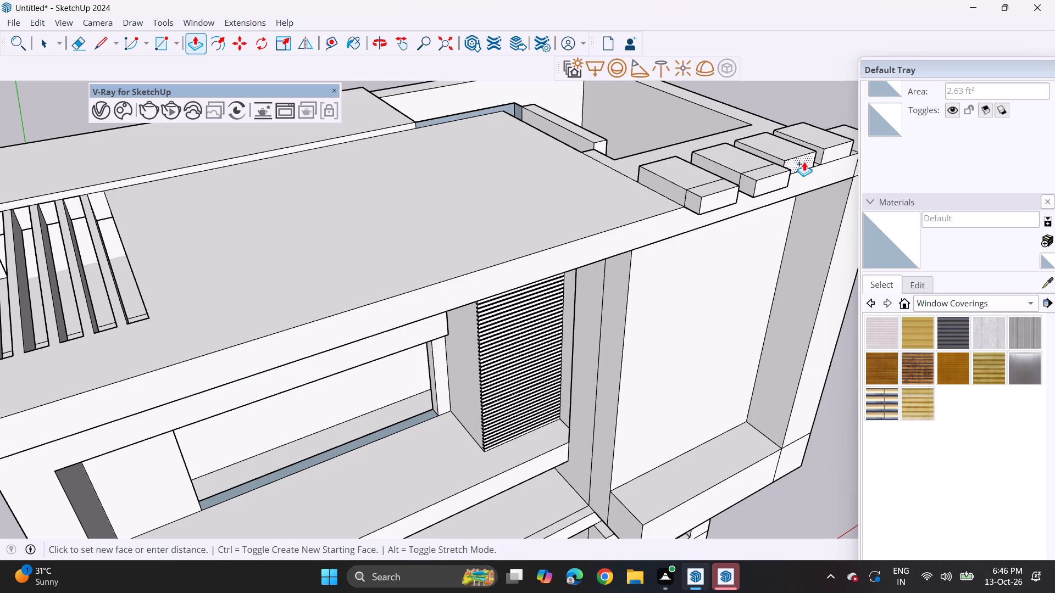
{"action": "double_click", "coordinate": [804, 161]}
{"action": "double_click", "coordinate": [839, 154]}
Pull the undersides of the four projecting blocks down to the bay's bottom edge, forming four vertical fins across the framed bay.
{"action": "middle_click_drag", "start_coordinate": [795, 247], "coordinate": [639, 44]}
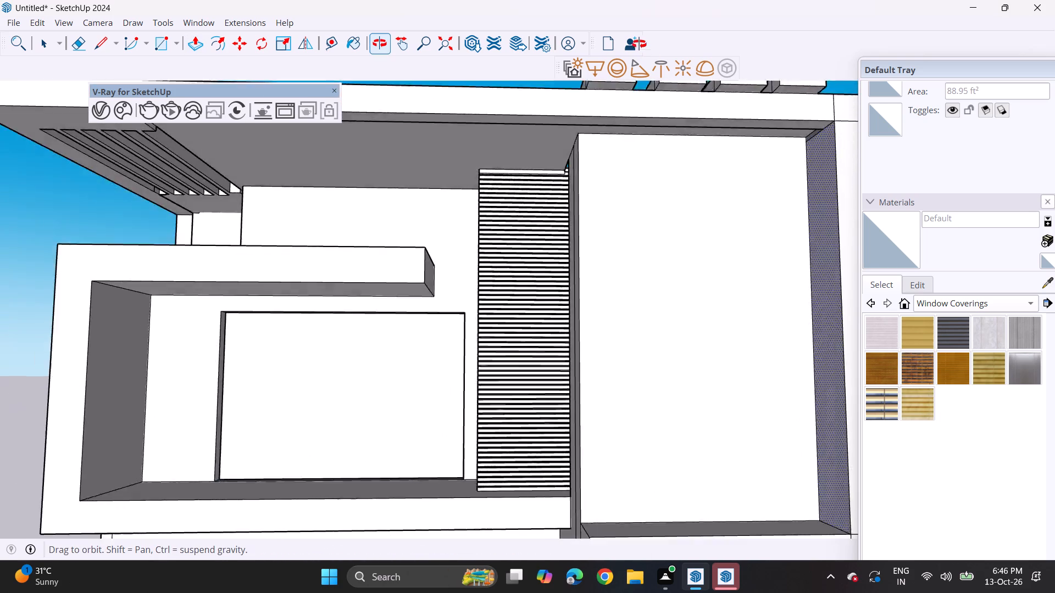
{"action": "middle_click_drag", "start_coordinate": [639, 44], "coordinate": [408, 80]}
{"action": "scroll", "coordinate": [382, 114], "scroll_direction": "down", "scroll_amount": 1}
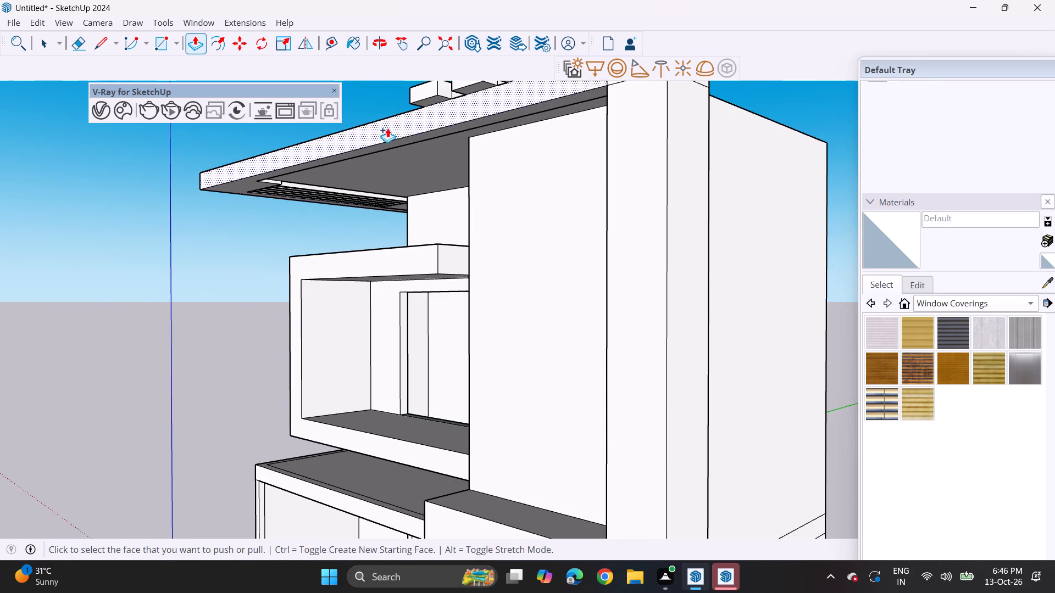
{"action": "scroll", "coordinate": [423, 223], "scroll_direction": "down", "scroll_amount": 2}
{"action": "middle_click_drag", "start_coordinate": [436, 253], "coordinate": [438, 176]}
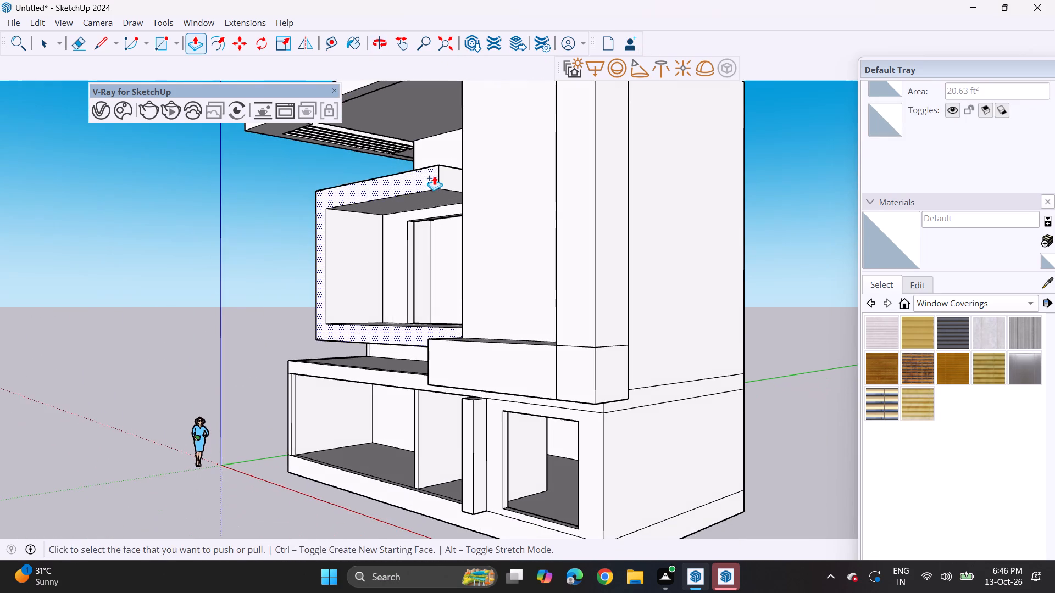
{"action": "middle_click_drag", "start_coordinate": [420, 171], "coordinate": [415, 166]}
{"action": "middle_click_drag", "start_coordinate": [415, 166], "coordinate": [441, 240]}
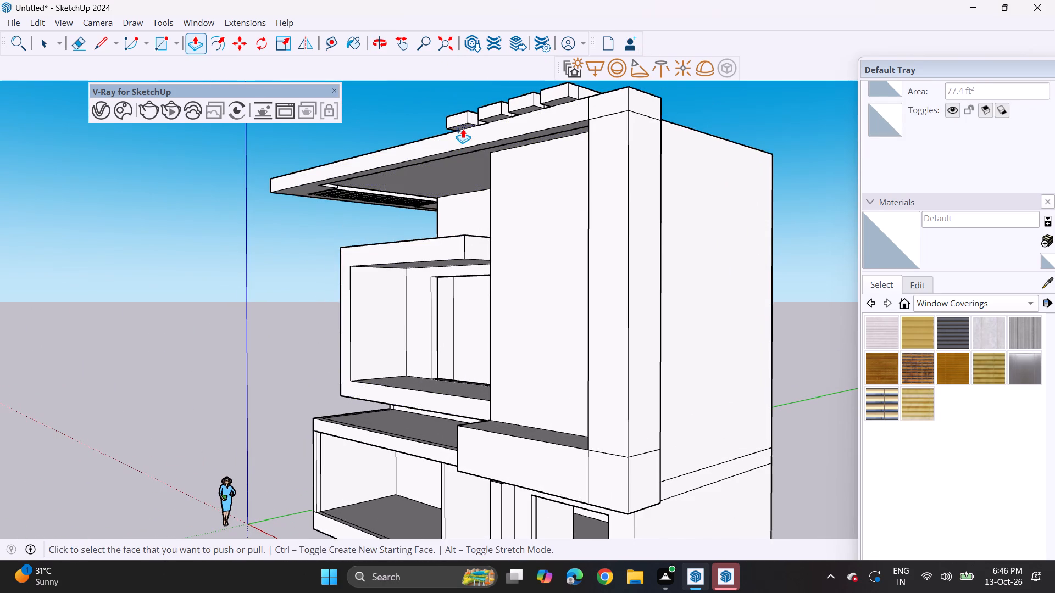
{"action": "left_click", "coordinate": [463, 127]}
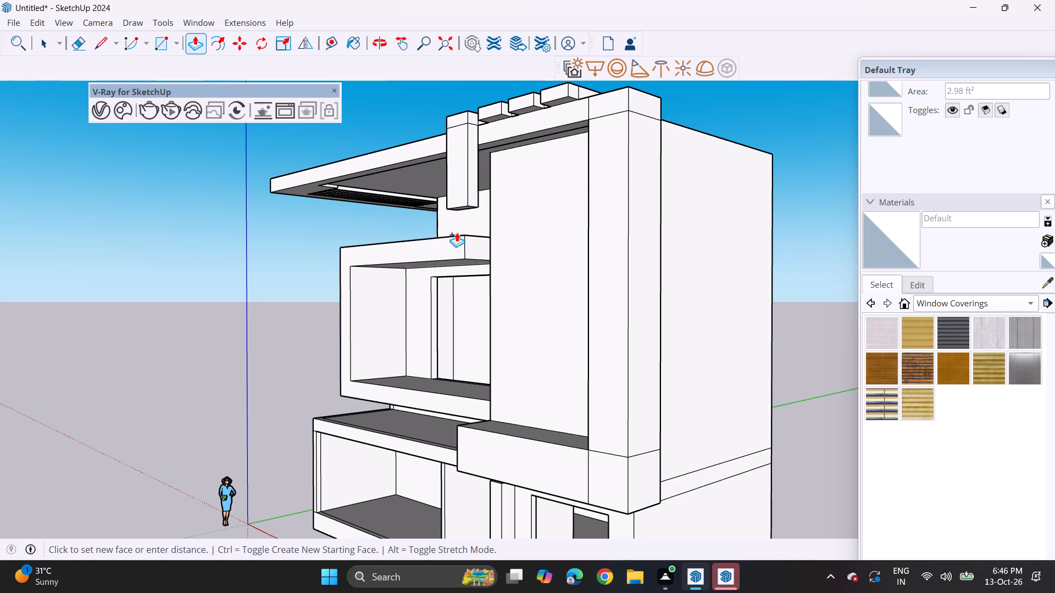
{"action": "middle_click_drag", "start_coordinate": [509, 455], "coordinate": [546, 308]}
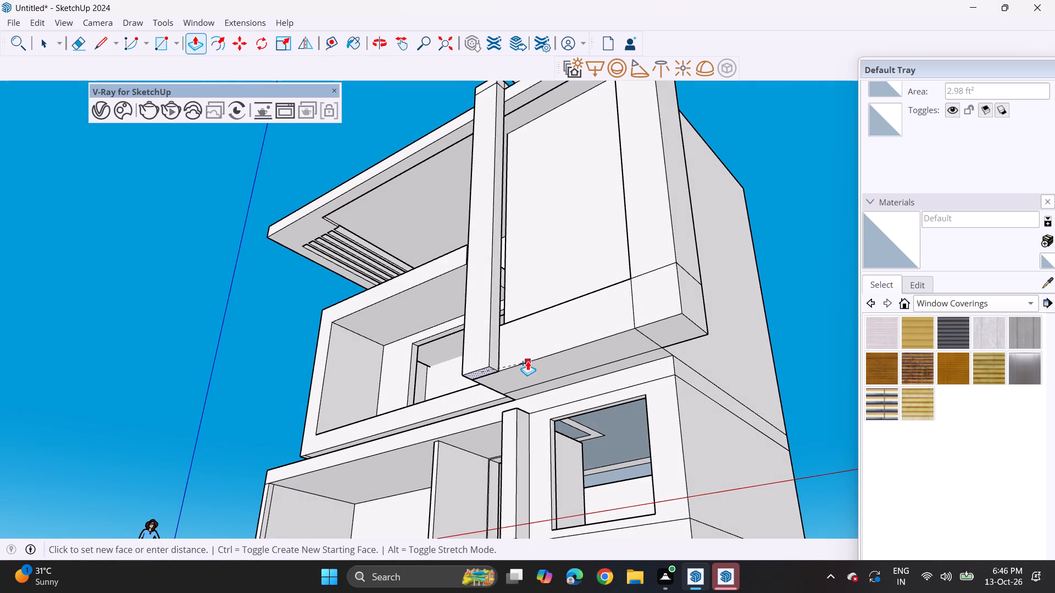
{"action": "left_click", "coordinate": [527, 361]}
{"action": "middle_click_drag", "start_coordinate": [547, 259], "coordinate": [530, 319], "text": "shift"}
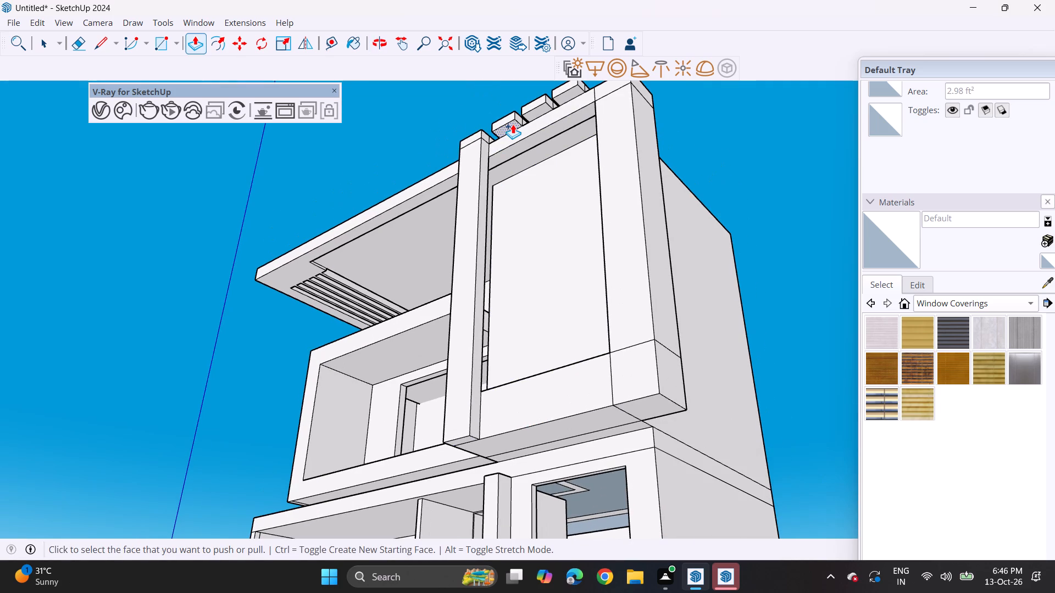
{"action": "double_click", "coordinate": [513, 124]}
{"action": "double_click", "coordinate": [541, 116]}
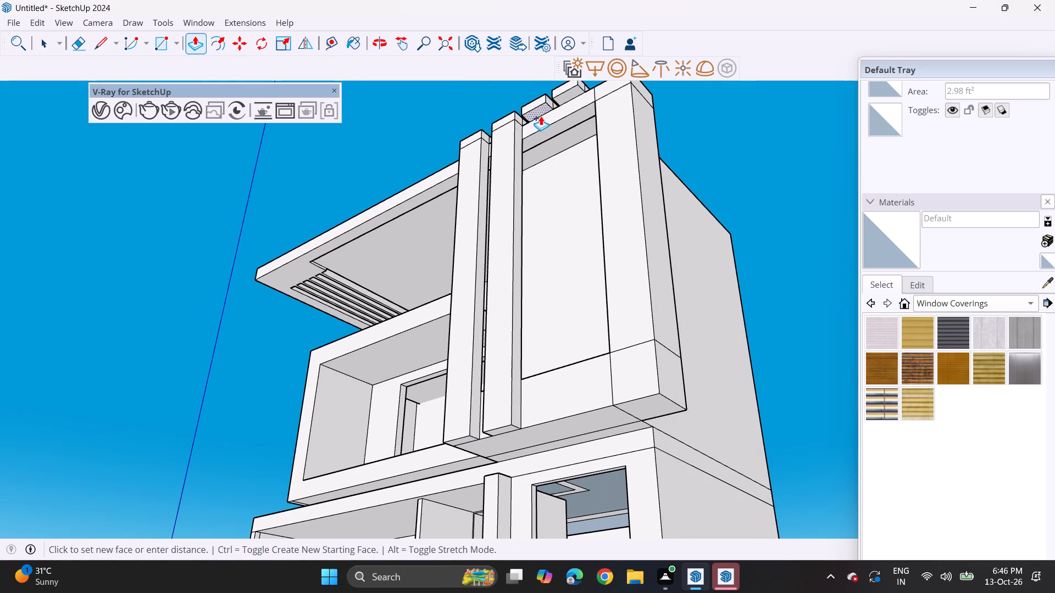
{"action": "double_click", "coordinate": [576, 93]}
Extend the lower ends of all four vertical fins by the same small amount below the bay's underside.
{"action": "middle_click_drag", "start_coordinate": [543, 122], "coordinate": [597, 166]}
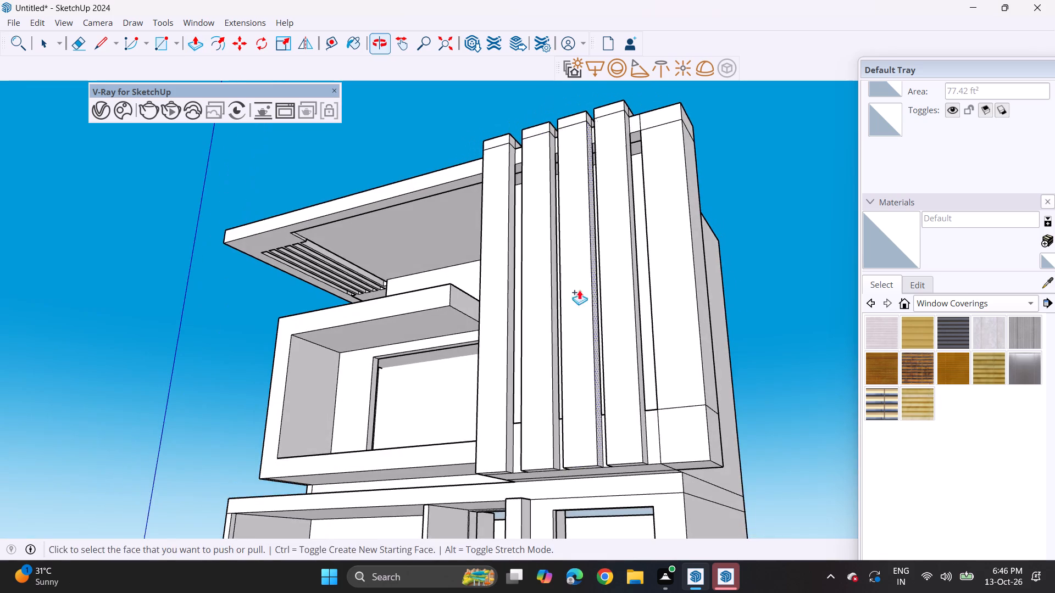
{"action": "middle_click_drag", "start_coordinate": [579, 369], "coordinate": [552, 214]}
{"action": "middle_click_drag", "start_coordinate": [562, 348], "coordinate": [536, 274]}
{"action": "scroll", "coordinate": [539, 244], "scroll_direction": "up", "scroll_amount": 1}
{"action": "middle_click_drag", "start_coordinate": [539, 244], "coordinate": [404, 359]}
{"action": "middle_click_drag", "start_coordinate": [437, 377], "coordinate": [335, 353]}
{"action": "scroll", "coordinate": [317, 377], "scroll_direction": "up", "scroll_amount": 3}
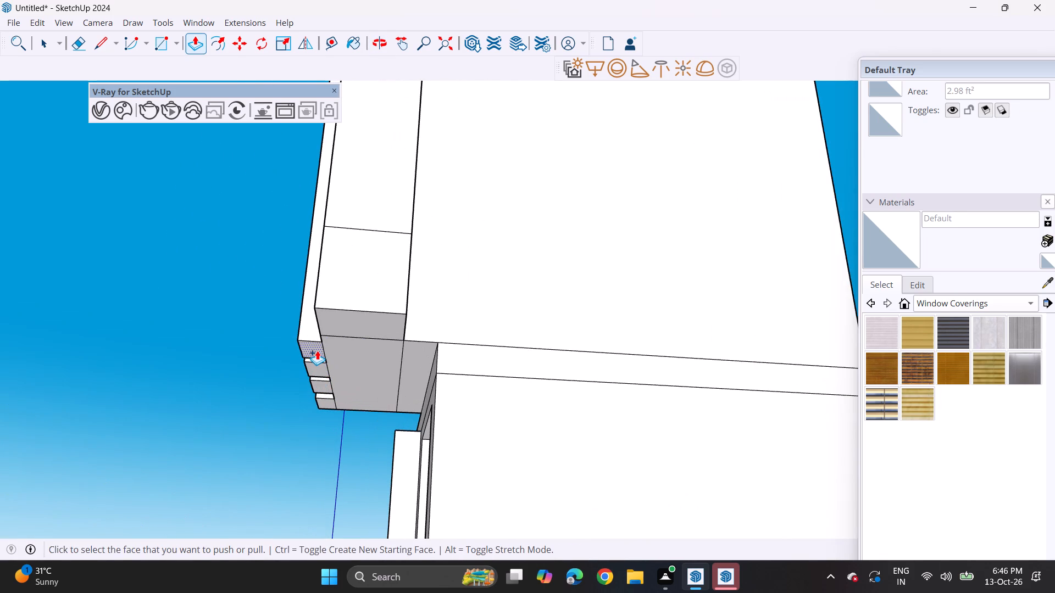
{"action": "left_click", "coordinate": [317, 350]}
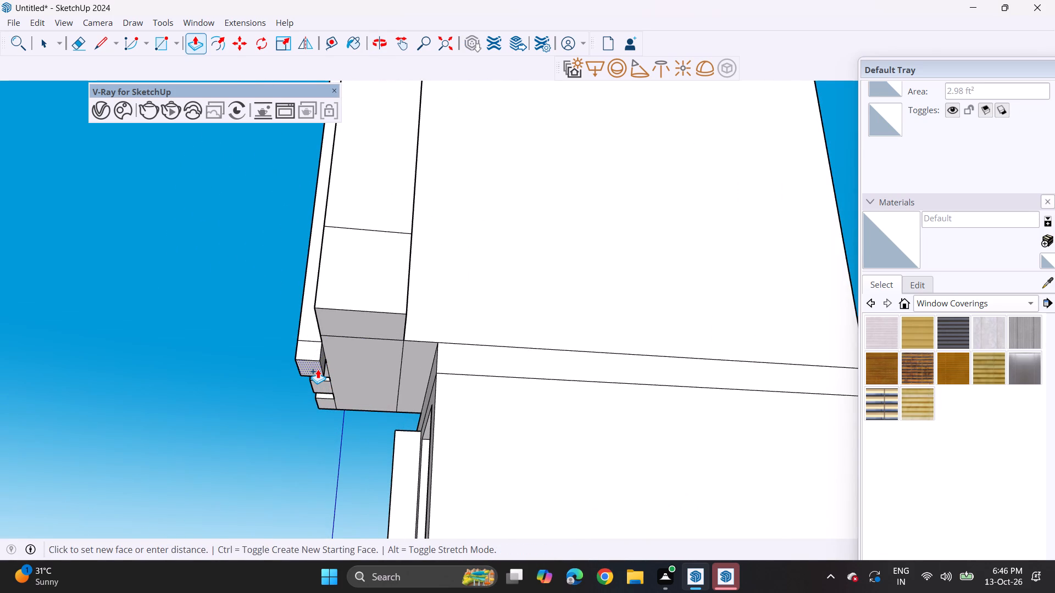
{"action": "left_click", "coordinate": [318, 369]}
{"action": "middle_click_drag", "start_coordinate": [308, 383], "coordinate": [555, 381]}
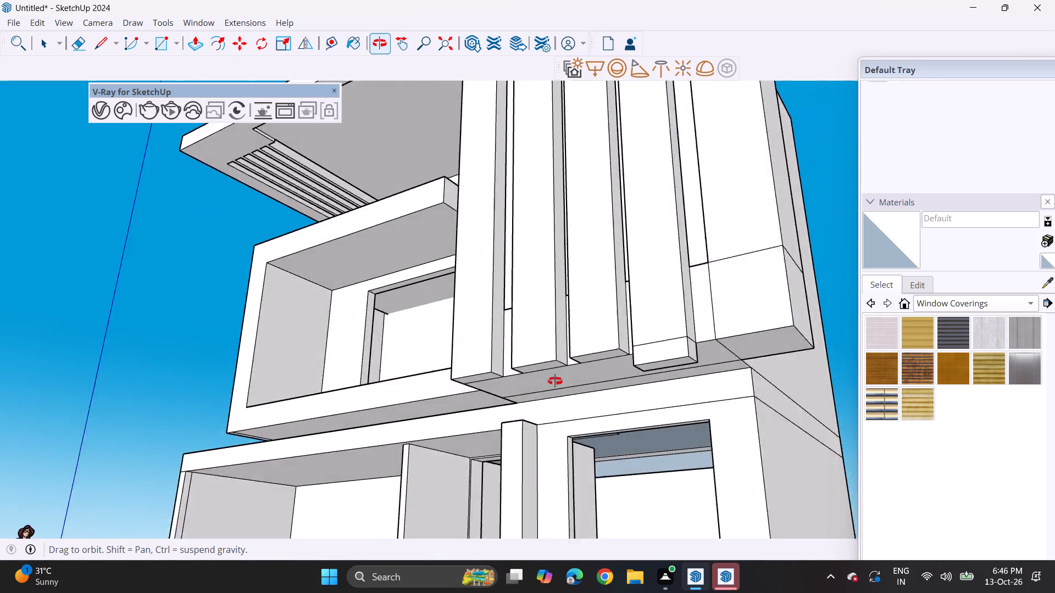
{"action": "middle_click_drag", "start_coordinate": [555, 381], "coordinate": [609, 360]}
{"action": "double_click", "coordinate": [680, 323]}
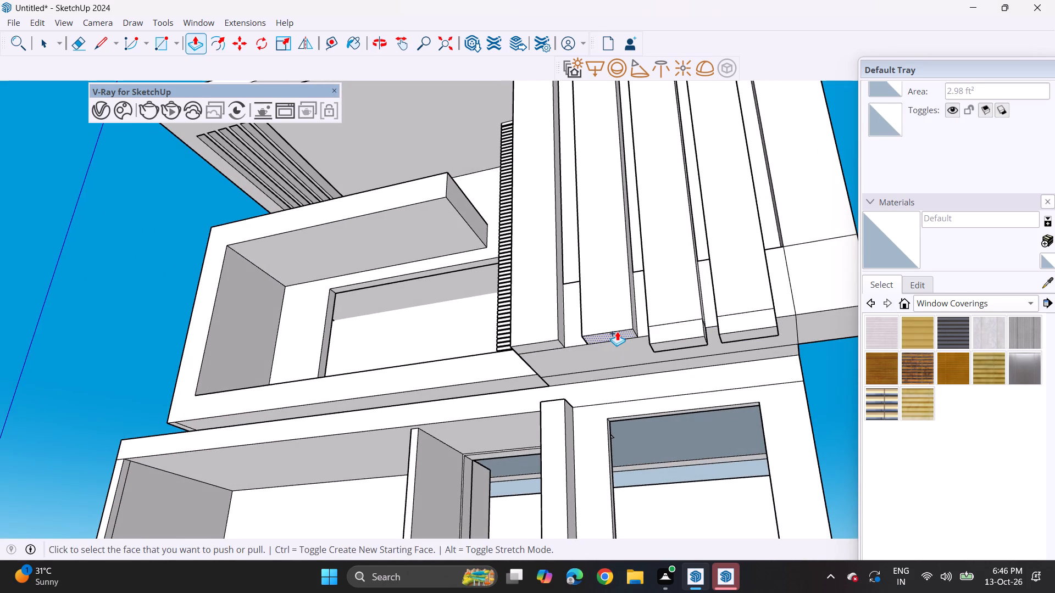
{"action": "double_click", "coordinate": [617, 331]}
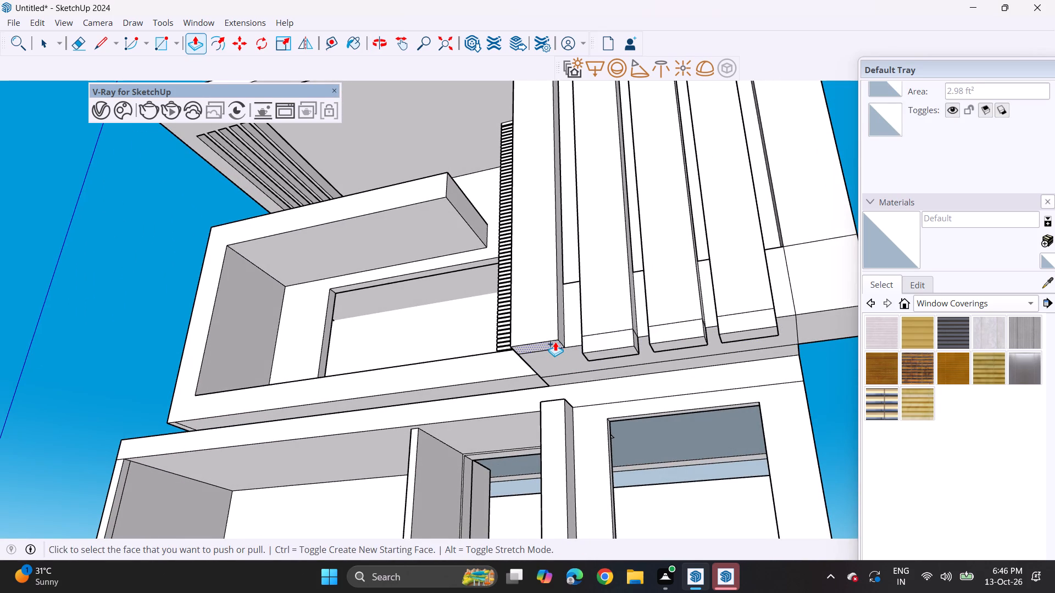
{"action": "double_click", "coordinate": [555, 342]}
Pull the top of the ground-floor pillar beside the window opening up to the underside of the framed bay.
{"action": "middle_click_drag", "start_coordinate": [520, 408], "coordinate": [702, 445]}
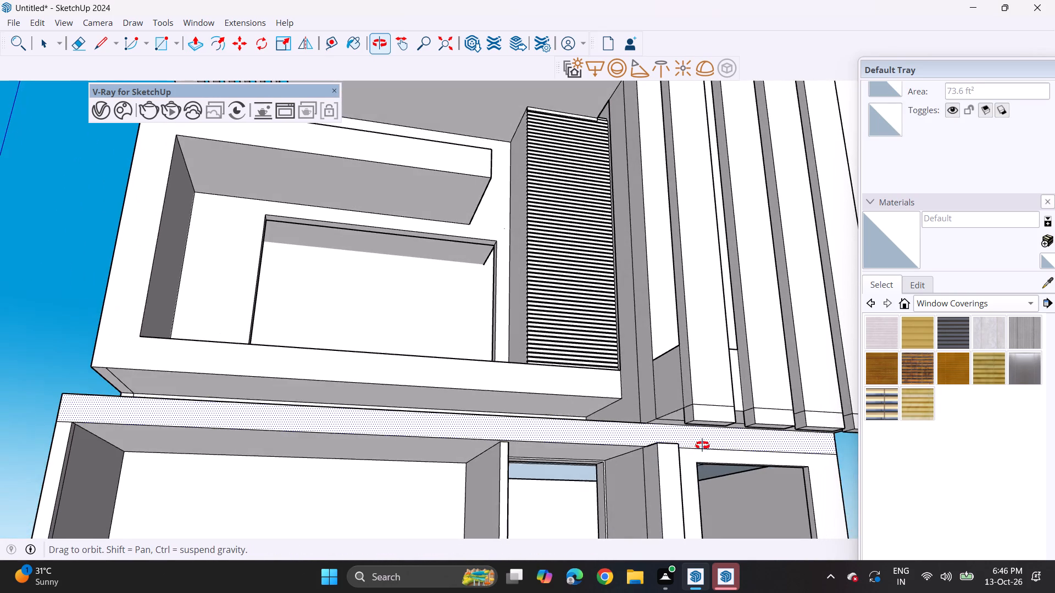
{"action": "middle_click_drag", "start_coordinate": [702, 445], "coordinate": [702, 447]}
{"action": "middle_click_drag", "start_coordinate": [654, 465], "coordinate": [671, 523]}
{"action": "scroll", "coordinate": [661, 480], "scroll_direction": "up", "scroll_amount": 5}
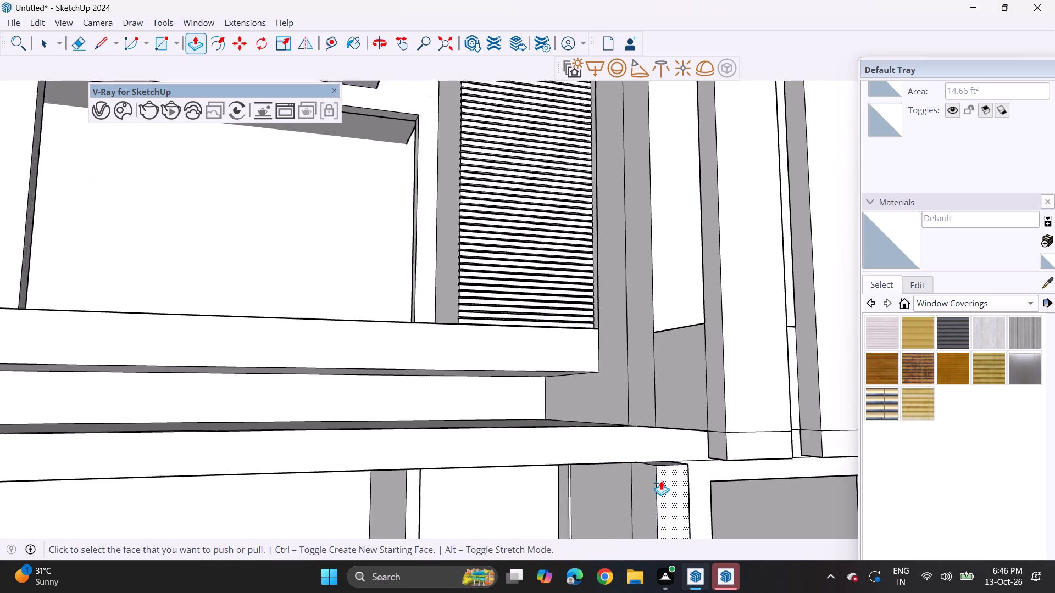
{"action": "scroll", "coordinate": [661, 480], "scroll_direction": "up", "scroll_amount": 2}
{"action": "middle_click_drag", "start_coordinate": [664, 463], "coordinate": [670, 493]}
{"action": "left_click", "coordinate": [668, 475]}
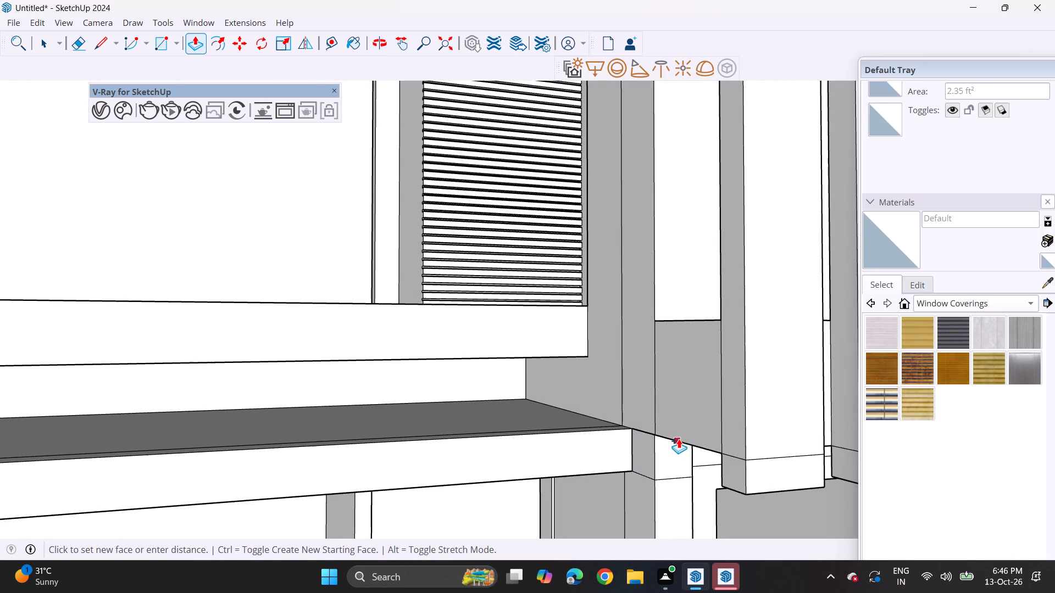
{"action": "left_click", "coordinate": [675, 438]}
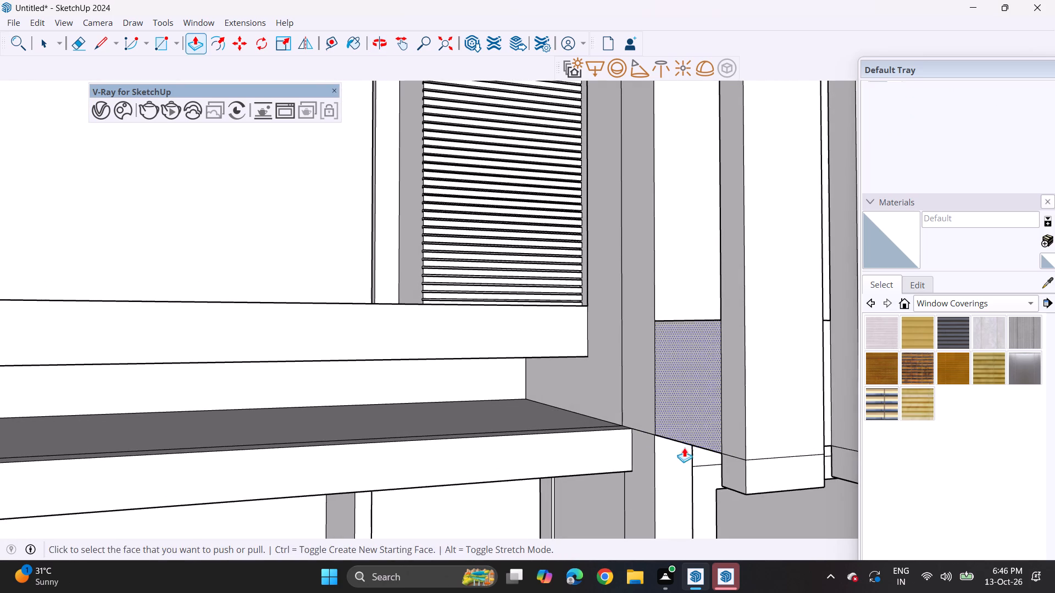
{"action": "middle_click_drag", "start_coordinate": [691, 467], "coordinate": [660, 361]}
{"action": "left_click", "coordinate": [662, 448]}
{"action": "left_click", "coordinate": [704, 451]}
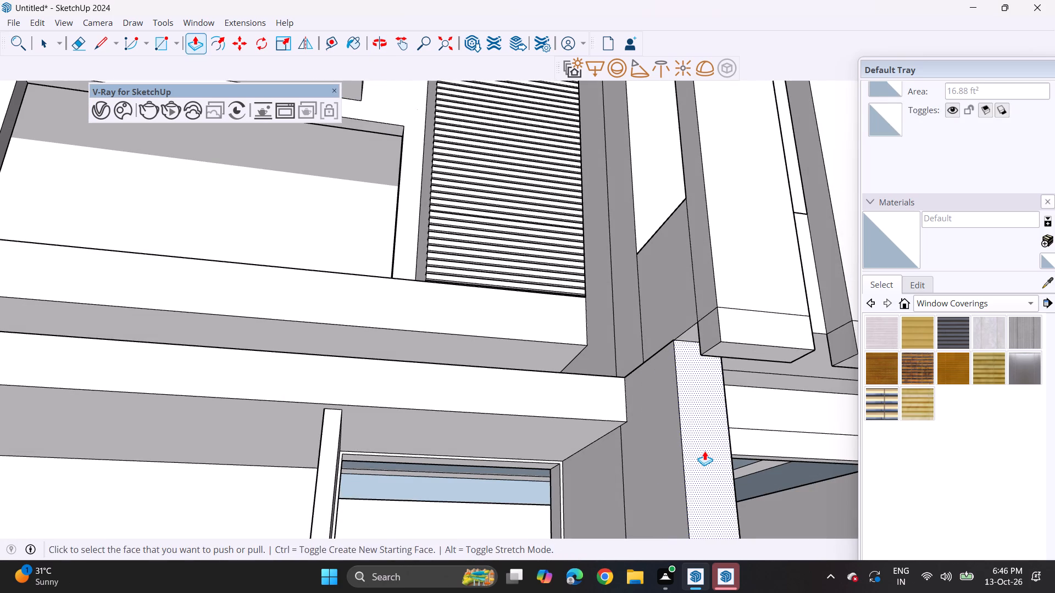
Pull the back face of the lower extension on the fin nearest the louvres back beneath the bay to the ground-floor wall.
{"action": "middle_click_drag", "start_coordinate": [726, 436], "coordinate": [598, 410]}
{"action": "middle_click_drag", "start_coordinate": [605, 289], "coordinate": [341, 331]}
{"action": "scroll", "coordinate": [576, 289], "scroll_direction": "up", "scroll_amount": 1}
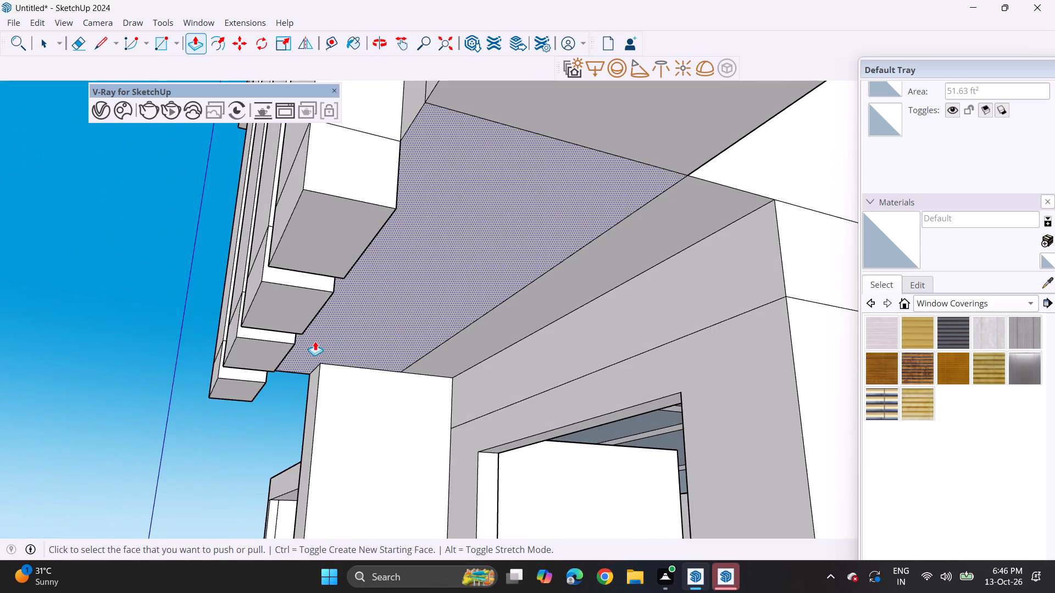
{"action": "middle_click_drag", "start_coordinate": [313, 360], "coordinate": [247, 390]}
{"action": "scroll", "coordinate": [243, 422], "scroll_direction": "up", "scroll_amount": 4}
{"action": "left_click", "coordinate": [224, 418]}
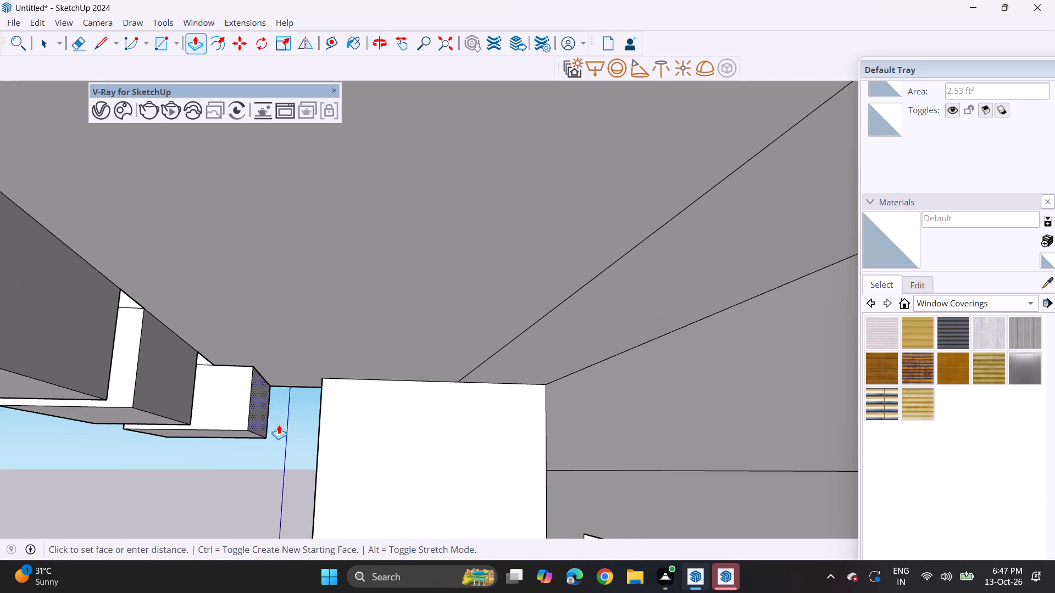
{"action": "left_click", "coordinate": [555, 448]}
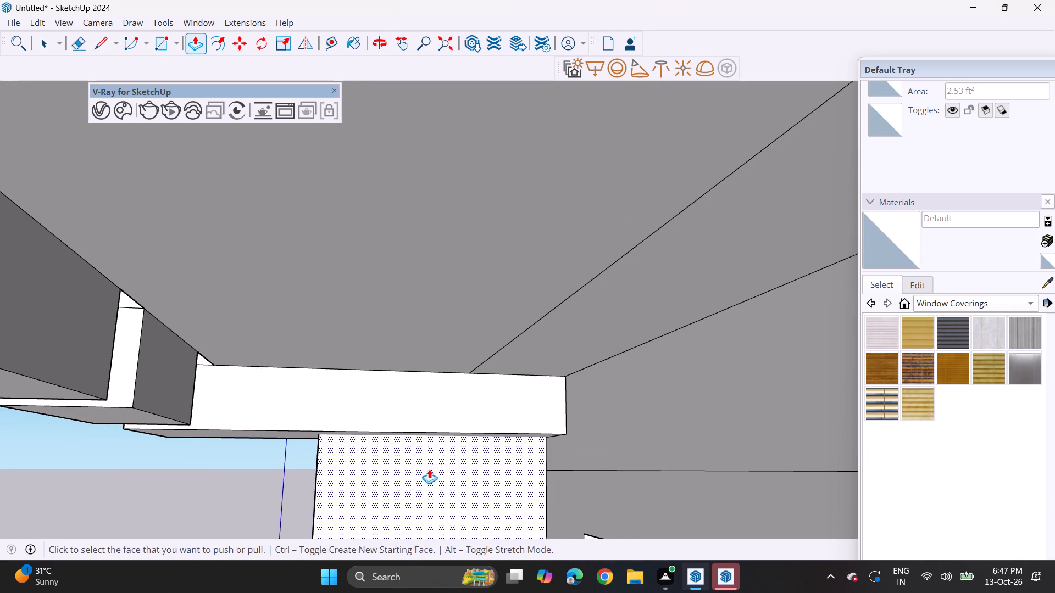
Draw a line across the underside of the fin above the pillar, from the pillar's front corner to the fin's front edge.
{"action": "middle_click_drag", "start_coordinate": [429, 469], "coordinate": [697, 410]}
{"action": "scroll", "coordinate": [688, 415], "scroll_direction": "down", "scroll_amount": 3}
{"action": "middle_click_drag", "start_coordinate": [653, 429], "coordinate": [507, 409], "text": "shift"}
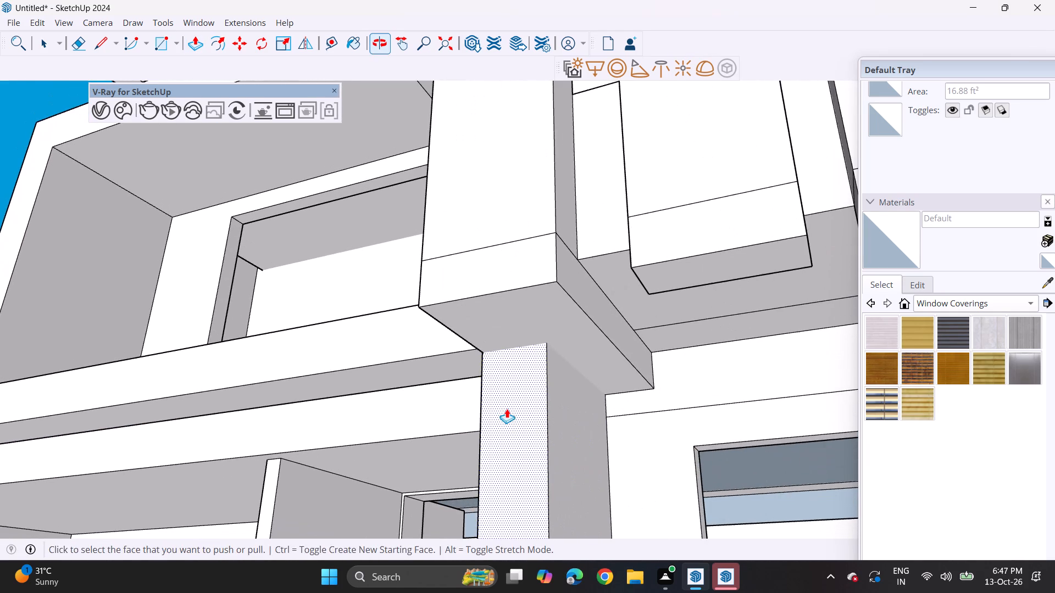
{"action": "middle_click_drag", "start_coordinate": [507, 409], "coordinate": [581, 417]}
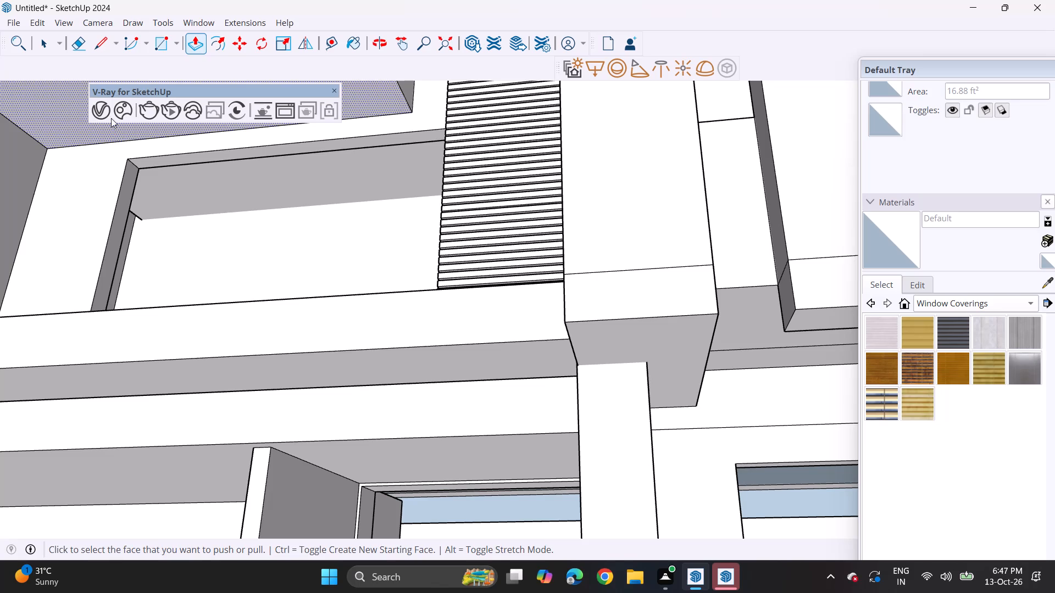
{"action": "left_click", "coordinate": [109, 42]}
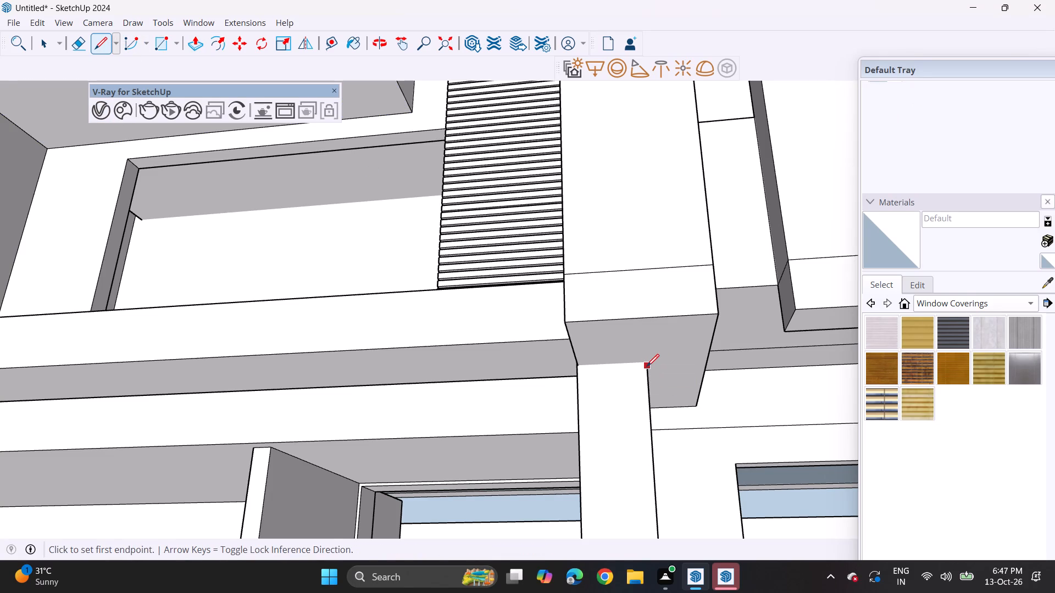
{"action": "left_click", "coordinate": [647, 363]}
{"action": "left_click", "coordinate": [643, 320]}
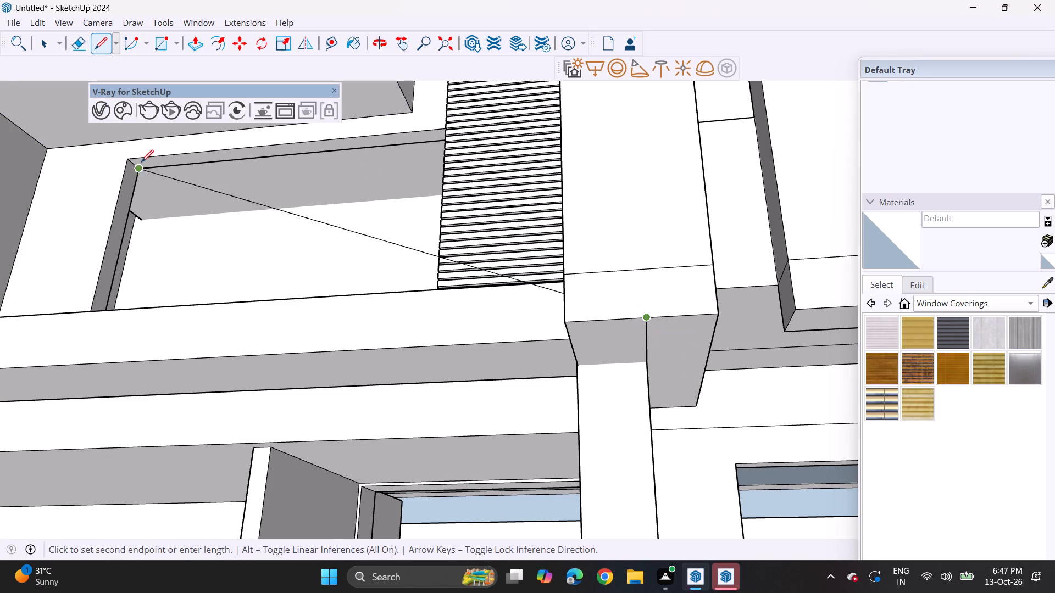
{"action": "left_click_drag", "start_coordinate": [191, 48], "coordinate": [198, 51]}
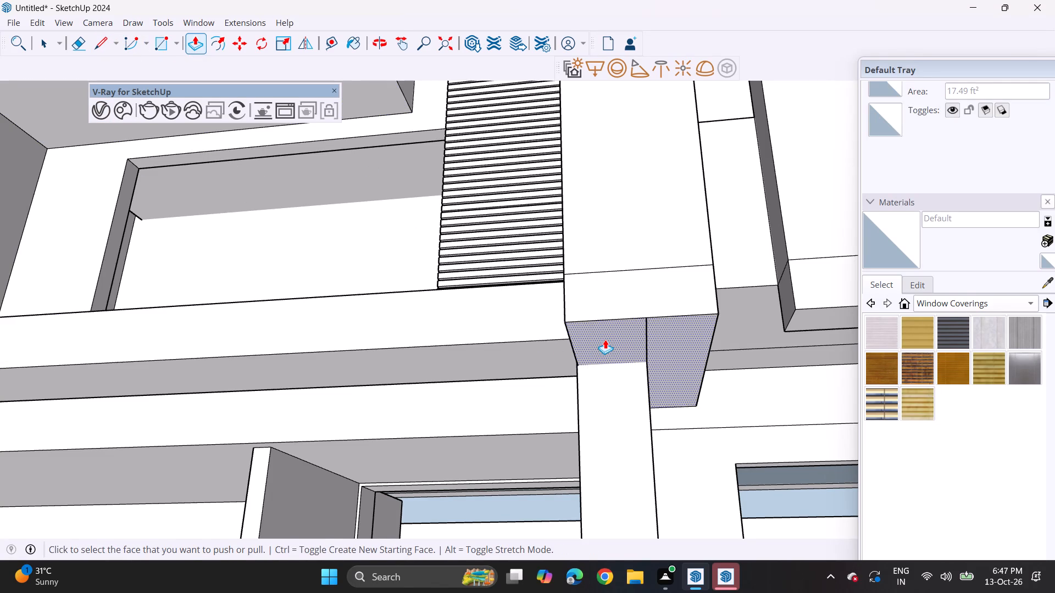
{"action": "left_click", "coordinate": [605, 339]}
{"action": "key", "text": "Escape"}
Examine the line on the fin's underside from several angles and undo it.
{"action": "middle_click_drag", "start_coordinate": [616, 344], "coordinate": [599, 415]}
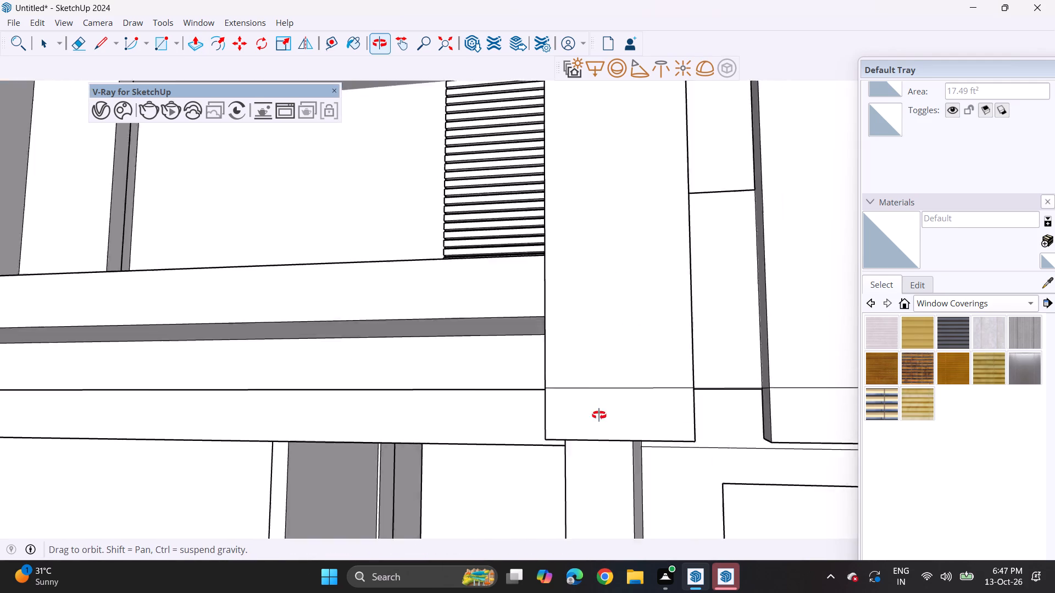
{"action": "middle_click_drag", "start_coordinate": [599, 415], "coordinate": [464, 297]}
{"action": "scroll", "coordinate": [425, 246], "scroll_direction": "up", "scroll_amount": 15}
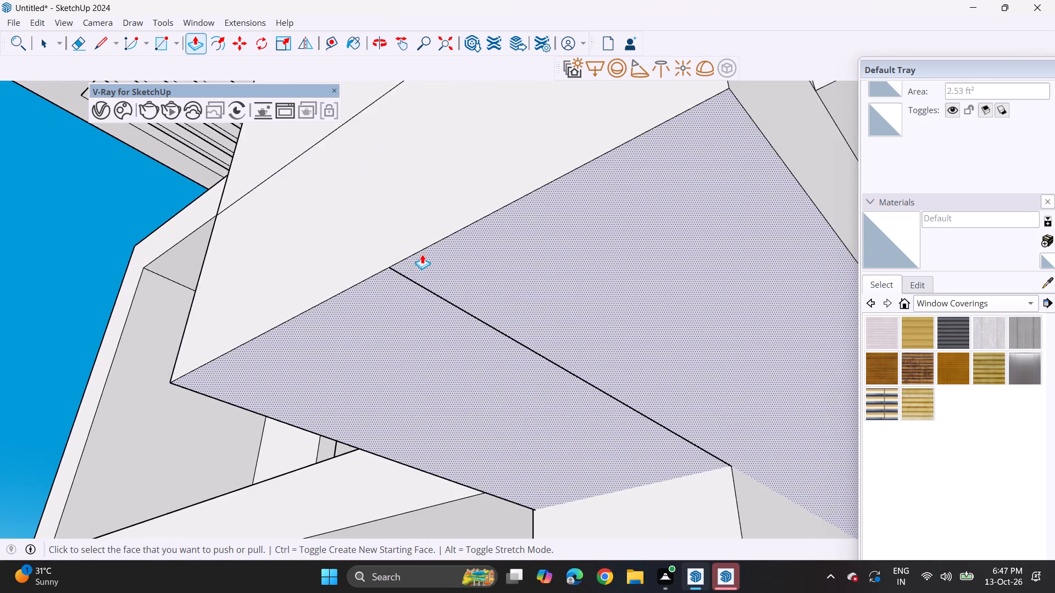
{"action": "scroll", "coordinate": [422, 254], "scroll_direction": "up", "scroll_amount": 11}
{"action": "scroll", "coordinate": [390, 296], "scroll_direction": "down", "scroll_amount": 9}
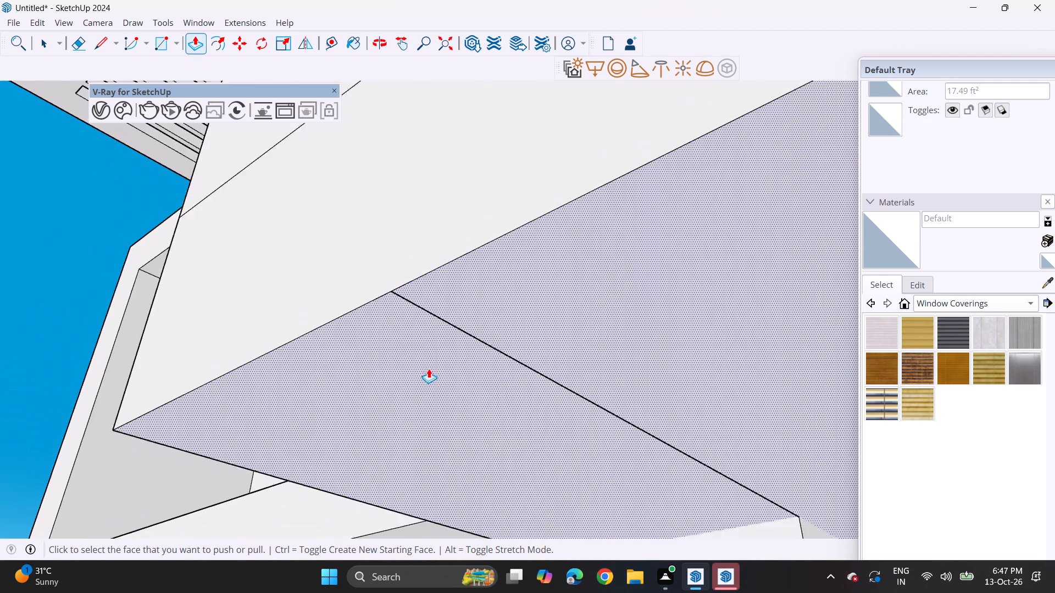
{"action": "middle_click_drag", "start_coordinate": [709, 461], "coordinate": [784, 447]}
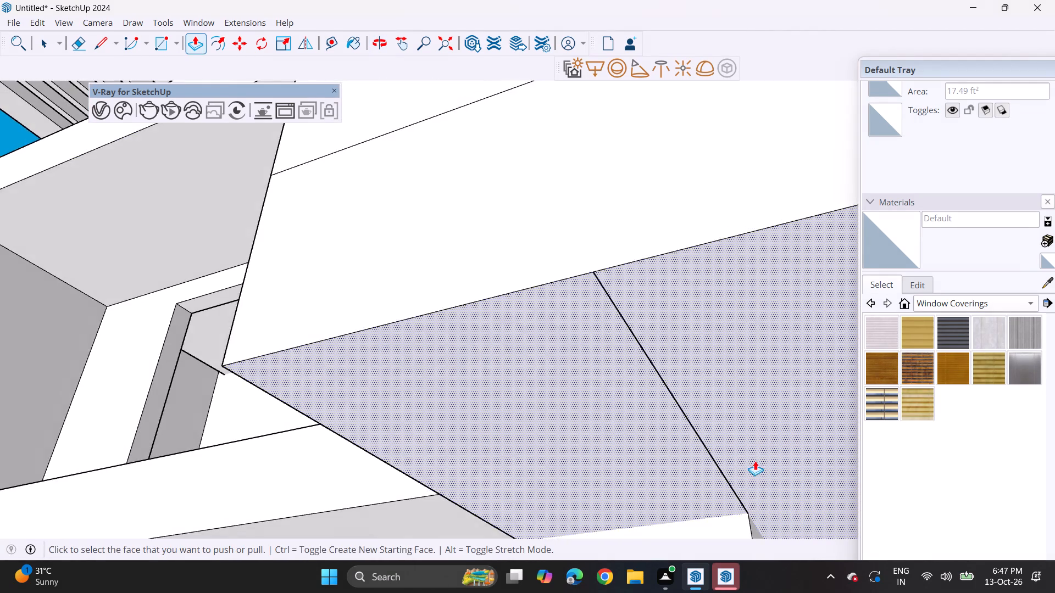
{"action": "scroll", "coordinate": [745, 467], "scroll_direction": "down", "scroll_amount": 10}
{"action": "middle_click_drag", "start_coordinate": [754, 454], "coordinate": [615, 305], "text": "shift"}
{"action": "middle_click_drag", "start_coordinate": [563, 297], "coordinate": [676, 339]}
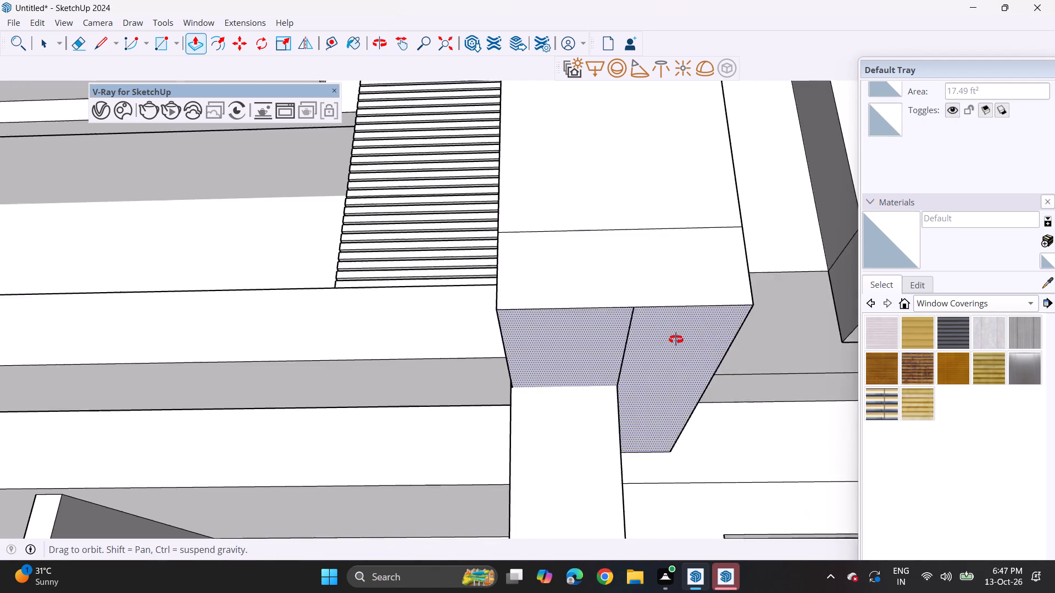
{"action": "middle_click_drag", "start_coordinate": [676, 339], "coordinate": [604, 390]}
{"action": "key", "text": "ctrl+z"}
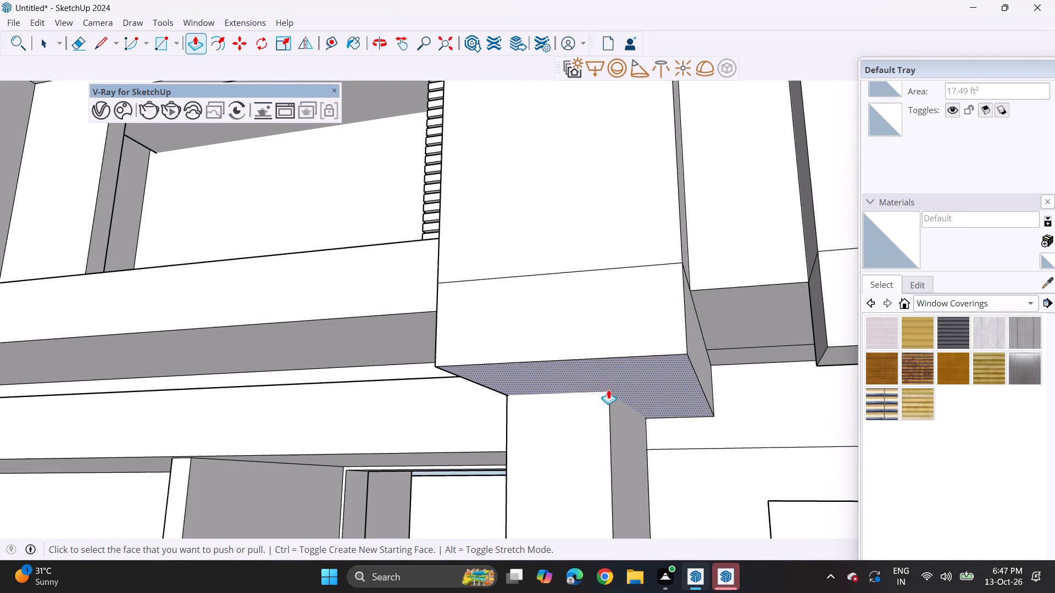
Draw a line along that fin's underside from the pillar's rear corner at the wall straight out to the fin's front edge.
{"action": "middle_click_drag", "start_coordinate": [612, 389], "coordinate": [624, 338]}
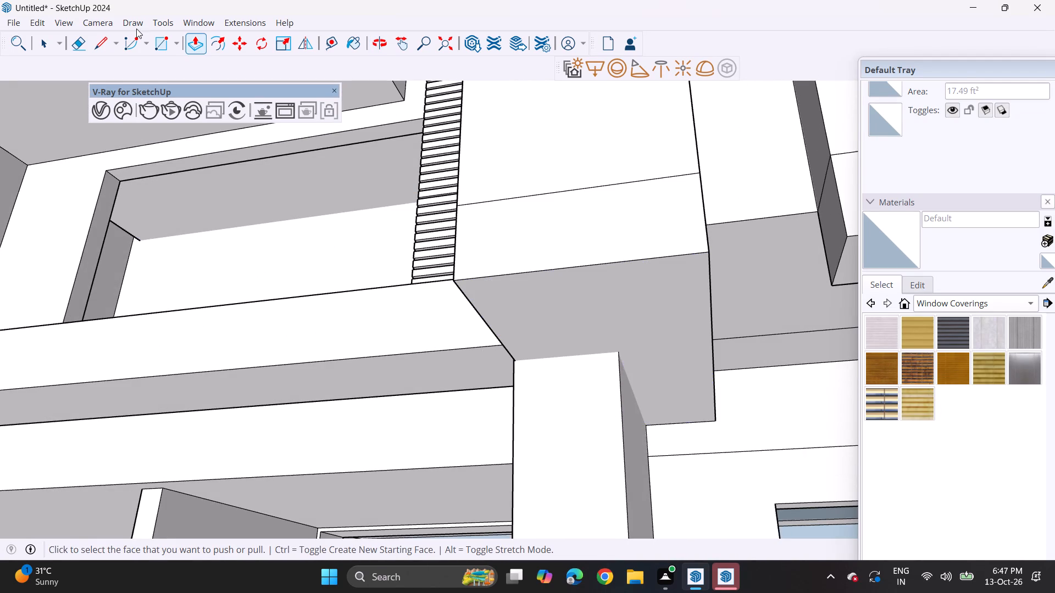
{"action": "left_click", "coordinate": [97, 42]}
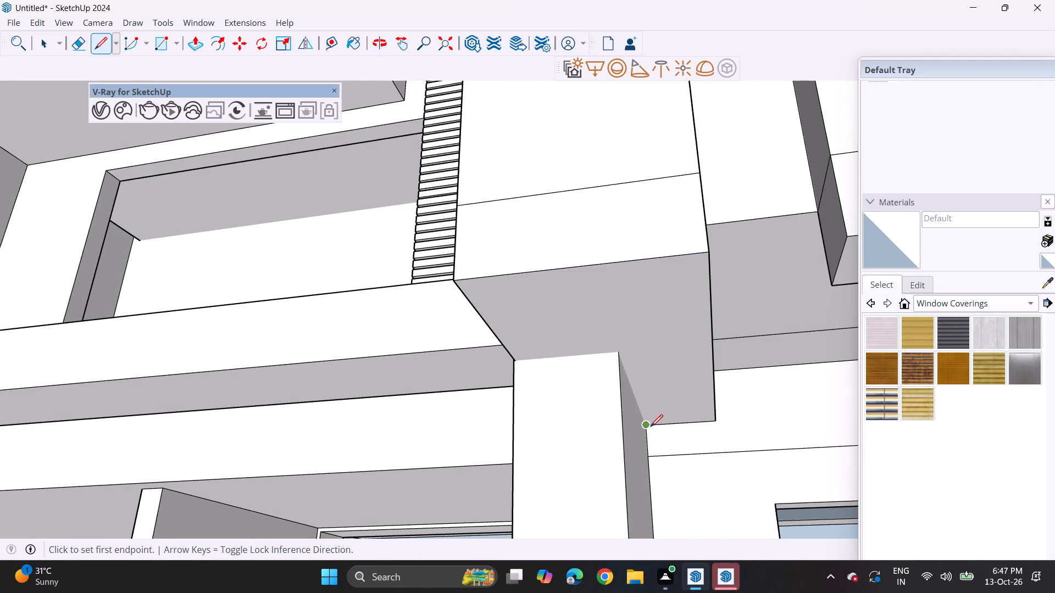
{"action": "left_click", "coordinate": [651, 427]}
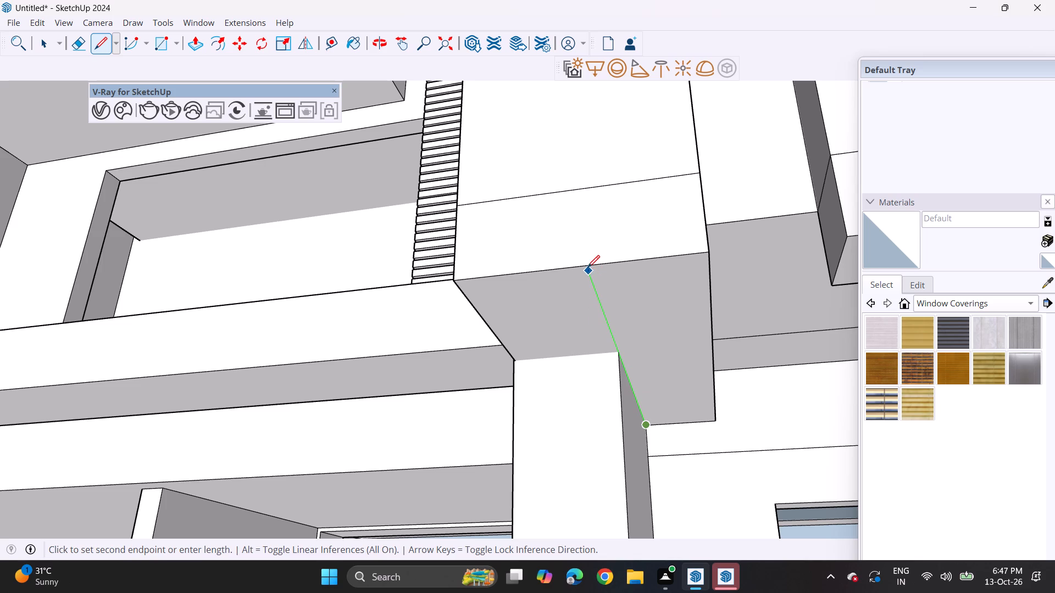
{"action": "left_click", "coordinate": [587, 266]}
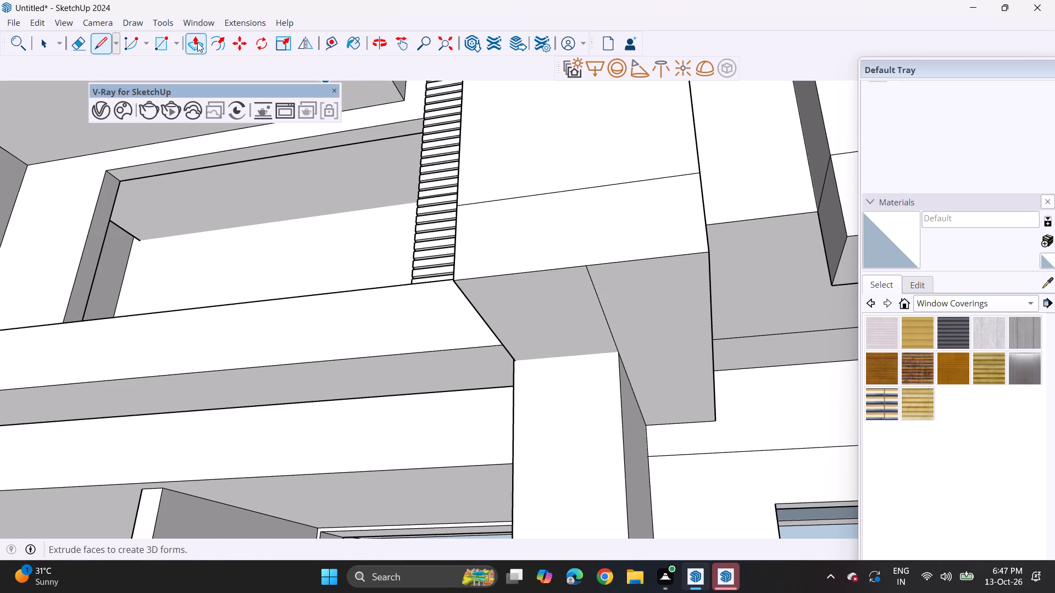
Push the louvre-side part of the divided fin underside up slightly to form a stepped notch.
{"action": "left_click_drag", "start_coordinate": [197, 42], "coordinate": [202, 44]}
{"action": "left_click", "coordinate": [524, 332]}
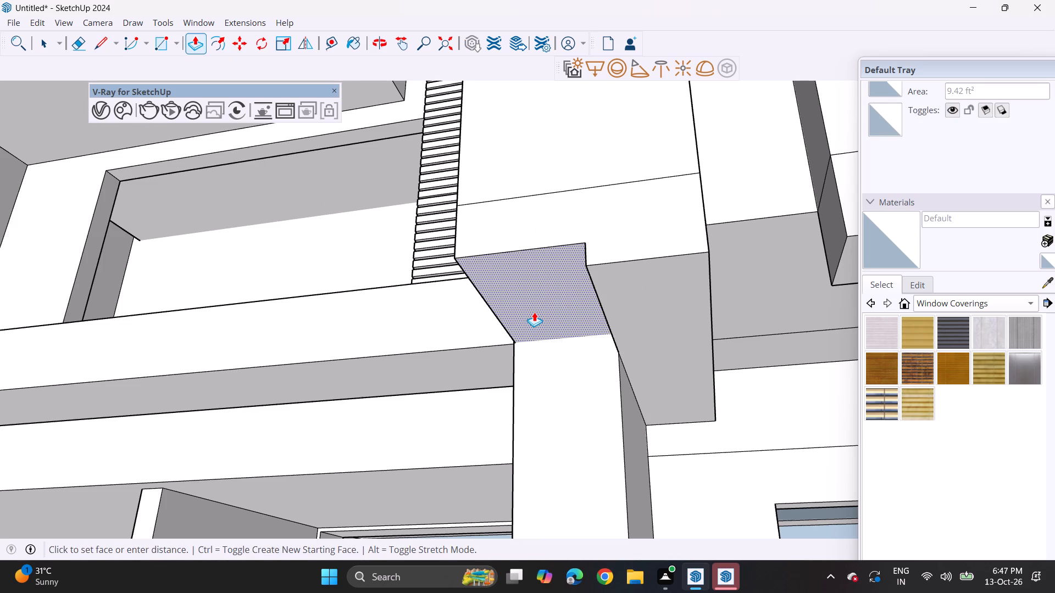
{"action": "left_click", "coordinate": [534, 312]}
Pull the back faces of the other three fins' lower extensions back beneath the bay to the ground-floor wall.
{"action": "middle_click_drag", "start_coordinate": [632, 306], "coordinate": [428, 282], "text": "shift"}
{"action": "middle_click_drag", "start_coordinate": [424, 282], "coordinate": [625, 454]}
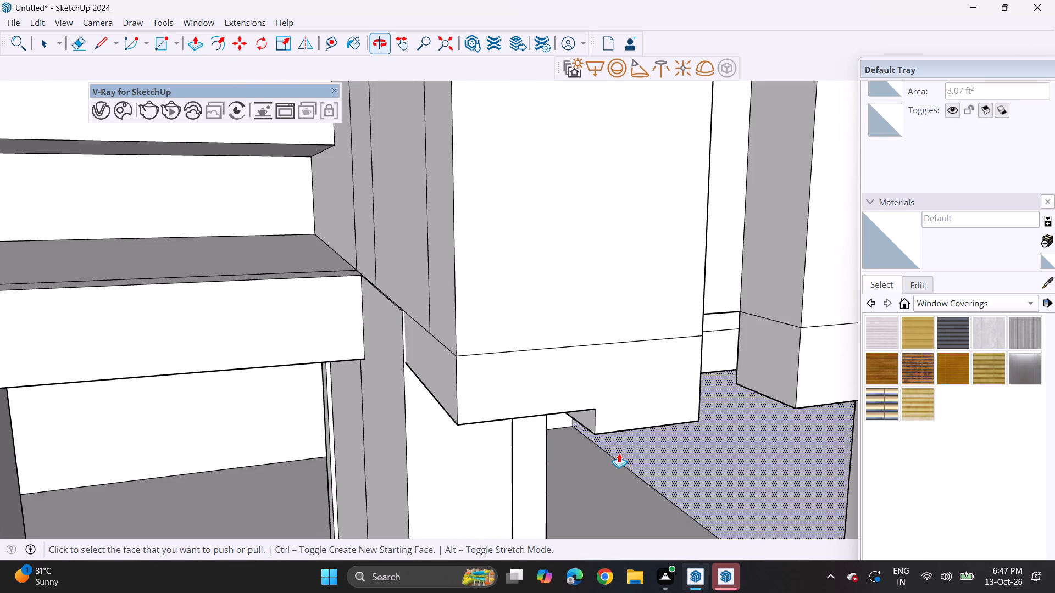
{"action": "middle_click_drag", "start_coordinate": [612, 423], "coordinate": [279, 383]}
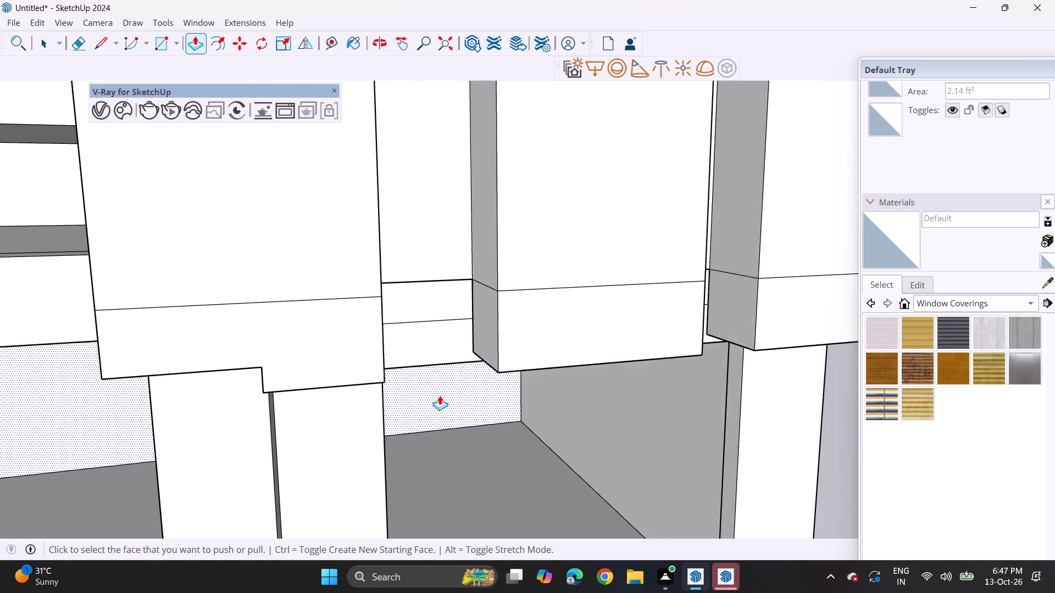
{"action": "middle_click_drag", "start_coordinate": [371, 380], "coordinate": [234, 350]}
{"action": "middle_click_drag", "start_coordinate": [557, 363], "coordinate": [166, 298], "text": "shift"}
{"action": "middle_click_drag", "start_coordinate": [377, 241], "coordinate": [296, 298], "text": "shift"}
{"action": "middle_click_drag", "start_coordinate": [296, 298], "coordinate": [295, 181]}
{"action": "middle_click_drag", "start_coordinate": [326, 228], "coordinate": [408, 189]}
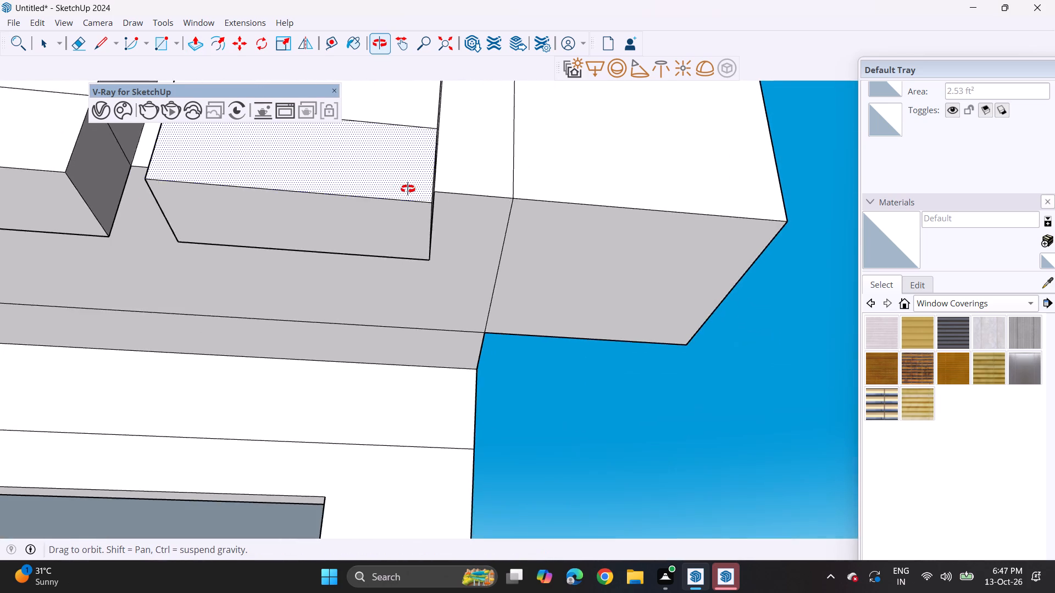
{"action": "middle_click_drag", "start_coordinate": [408, 189], "coordinate": [0, 366]}
{"action": "middle_click_drag", "start_coordinate": [510, 318], "coordinate": [411, 271]}
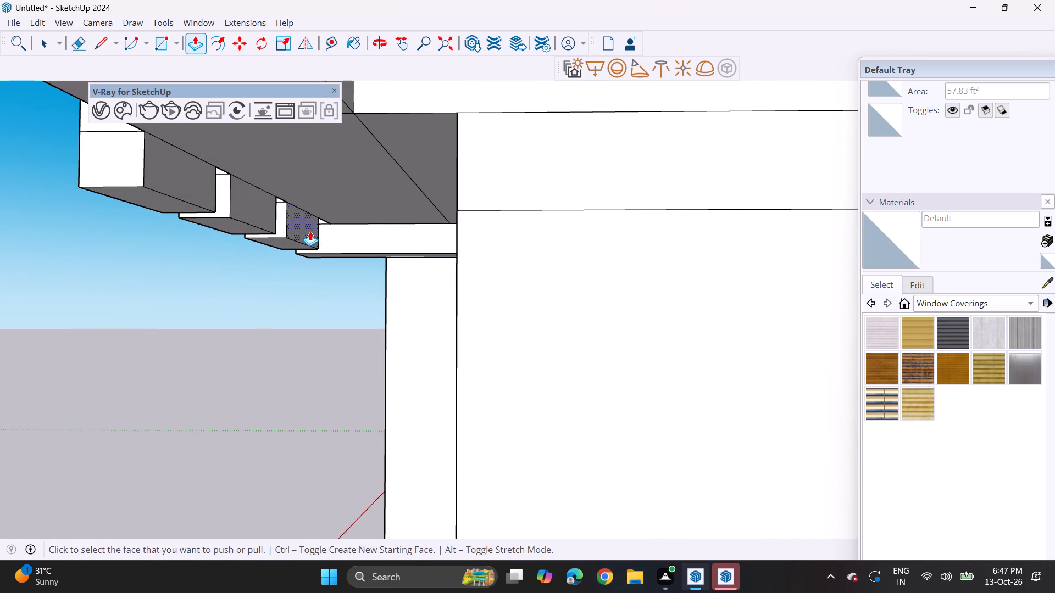
{"action": "left_click", "coordinate": [310, 231]}
{"action": "middle_click_drag", "start_coordinate": [412, 232], "coordinate": [500, 226]}
{"action": "left_click", "coordinate": [585, 241]}
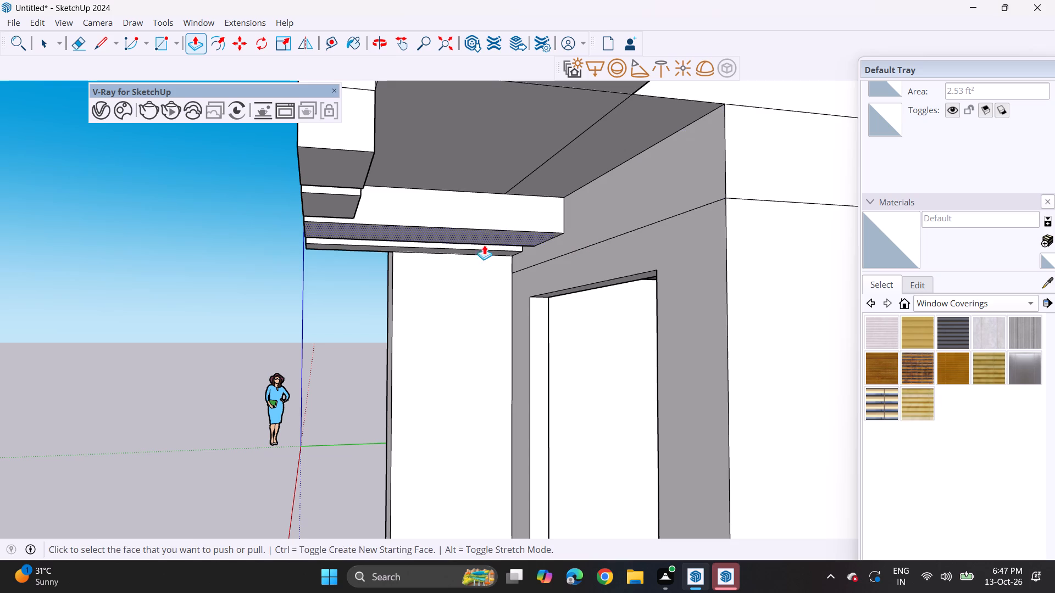
{"action": "middle_click_drag", "start_coordinate": [382, 260], "coordinate": [323, 255]}
{"action": "double_click", "coordinate": [278, 193]}
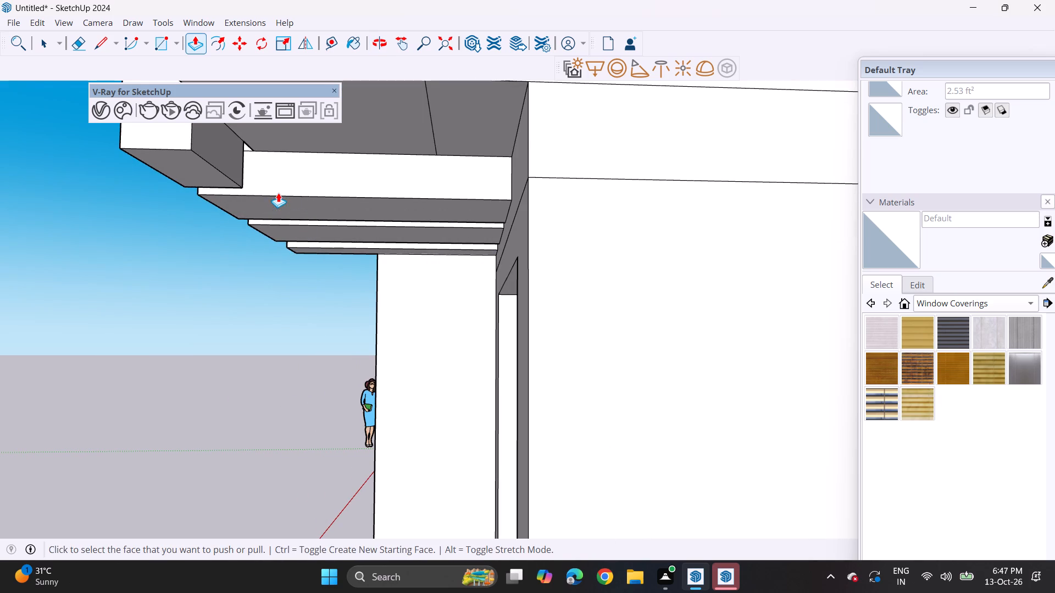
{"action": "double_click", "coordinate": [229, 152]}
Divide the underside of the fin farthest from the louvres with a front-to-back line near its outer side.
{"action": "middle_click_drag", "start_coordinate": [225, 154], "coordinate": [575, 191]}
{"action": "left_click_drag", "start_coordinate": [99, 42], "coordinate": [107, 42]}
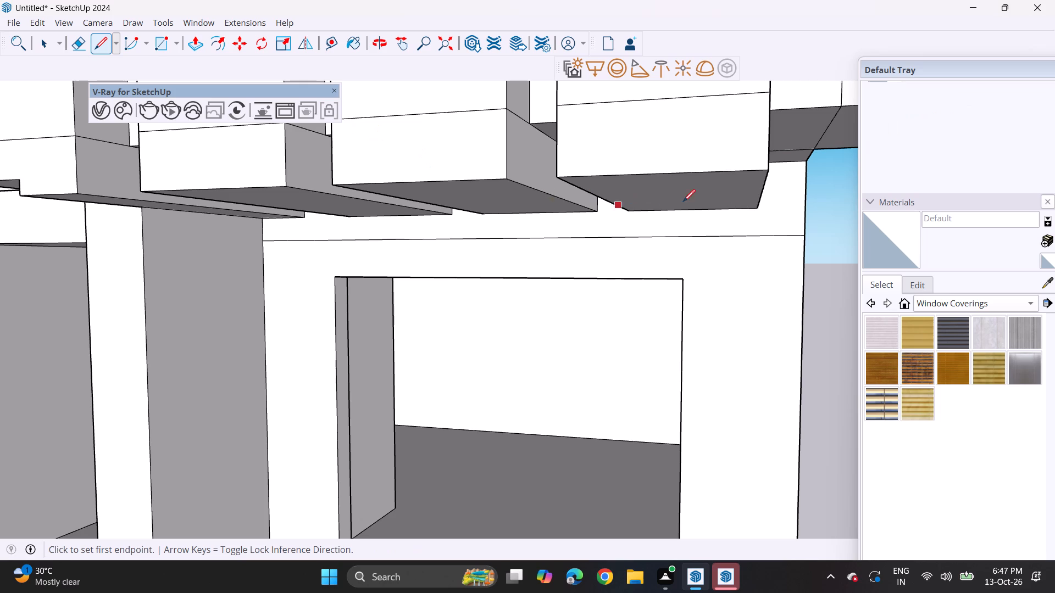
{"action": "left_click", "coordinate": [717, 210]}
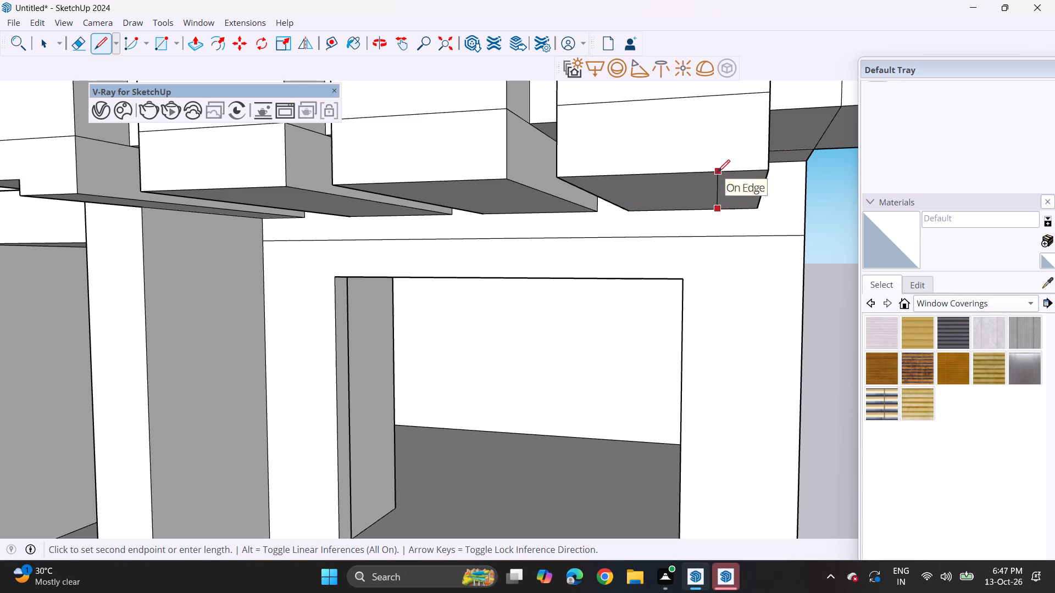
{"action": "left_click", "coordinate": [699, 174]}
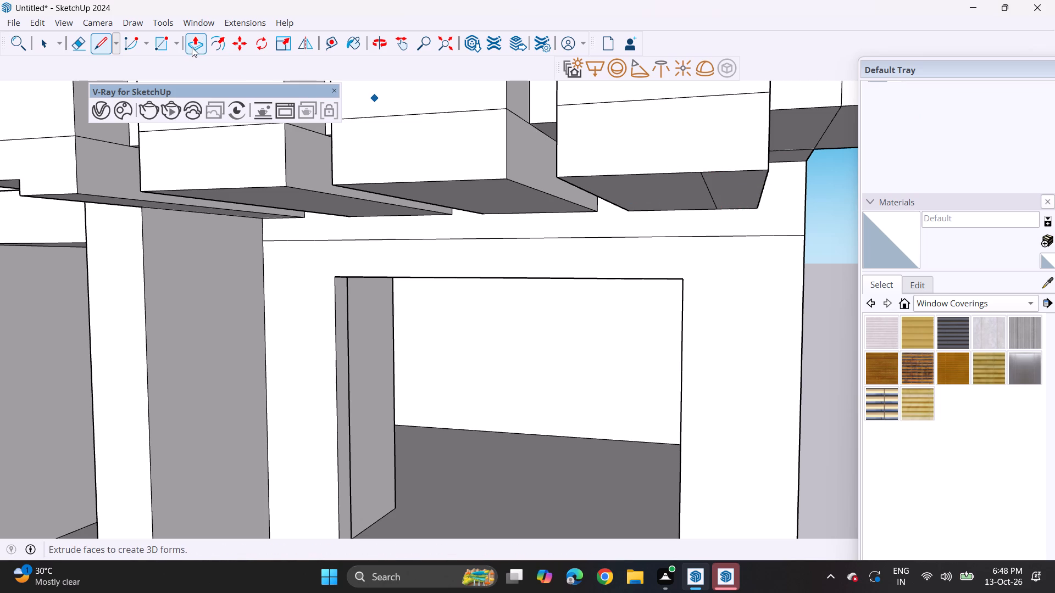
Push the narrow outer part of that fin's underside up to form a notch like the one above the pillar.
{"action": "left_click", "coordinate": [192, 47]}
{"action": "left_click", "coordinate": [725, 194]}
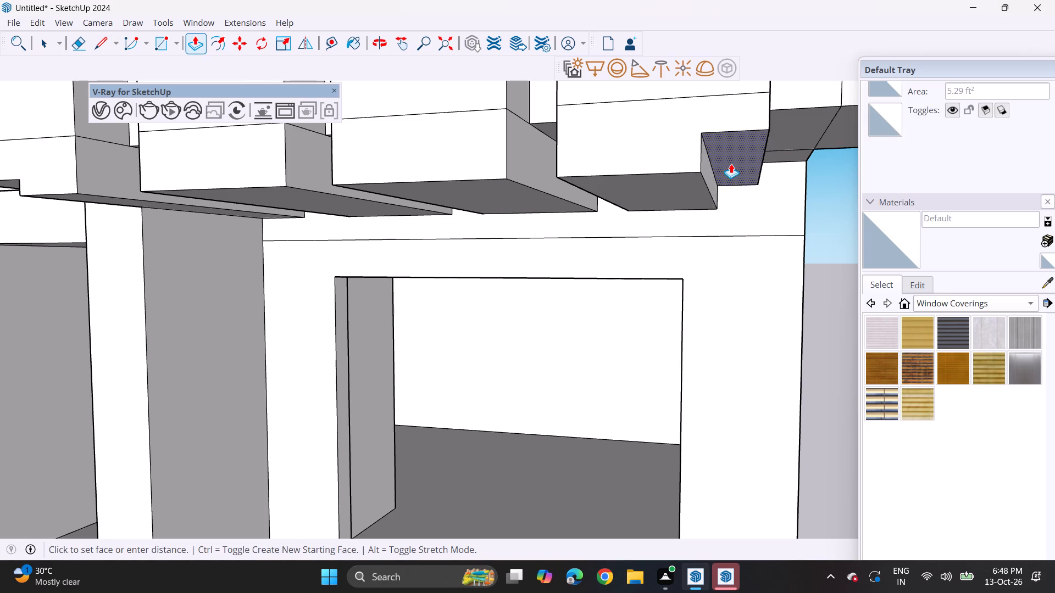
{"action": "left_click", "coordinate": [731, 164]}
Erase the horizontal seam lines near the lower ends of all four fins' front faces.
{"action": "middle_click_drag", "start_coordinate": [653, 213], "coordinate": [697, 237]}
{"action": "scroll", "coordinate": [671, 211], "scroll_direction": "down", "scroll_amount": 8}
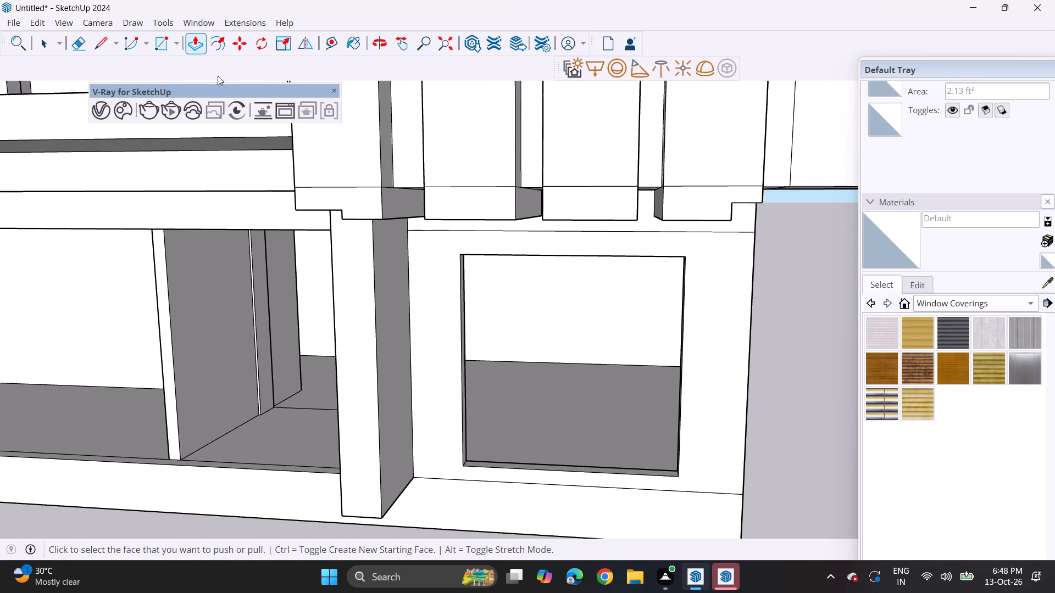
{"action": "left_click_drag", "start_coordinate": [73, 47], "coordinate": [79, 49]}
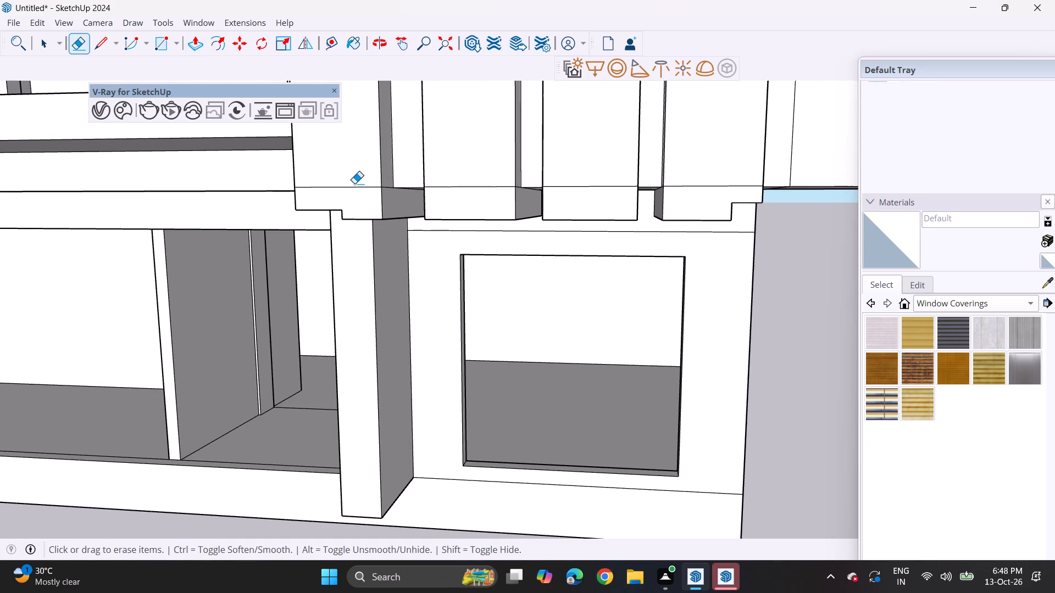
{"action": "left_click_drag", "start_coordinate": [354, 183], "coordinate": [362, 187]}
{"action": "left_click_drag", "start_coordinate": [469, 167], "coordinate": [473, 187]}
{"action": "left_click_drag", "start_coordinate": [579, 178], "coordinate": [585, 195]}
{"action": "left_click_drag", "start_coordinate": [678, 175], "coordinate": [686, 194]}
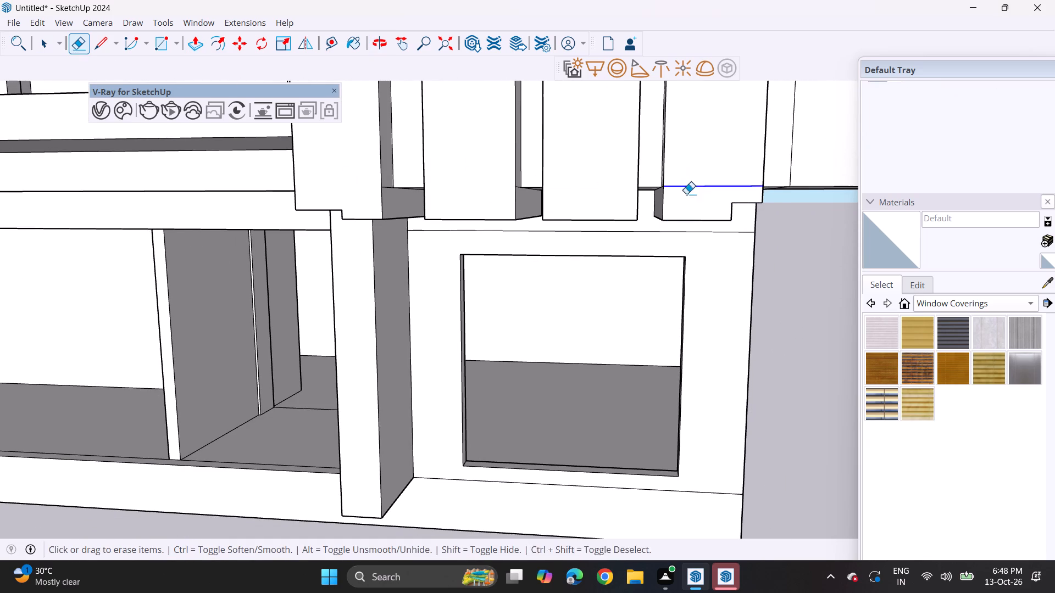
{"action": "left_click_drag", "start_coordinate": [686, 194], "coordinate": [687, 194]}
Pull the bottom face of the whole ground-floor block down to make its base deeper.
{"action": "scroll", "coordinate": [615, 214], "scroll_direction": "down", "scroll_amount": 8}
{"action": "middle_click_drag", "start_coordinate": [559, 279], "coordinate": [607, 309], "text": "shift"}
{"action": "scroll", "coordinate": [588, 303], "scroll_direction": "down", "scroll_amount": 5}
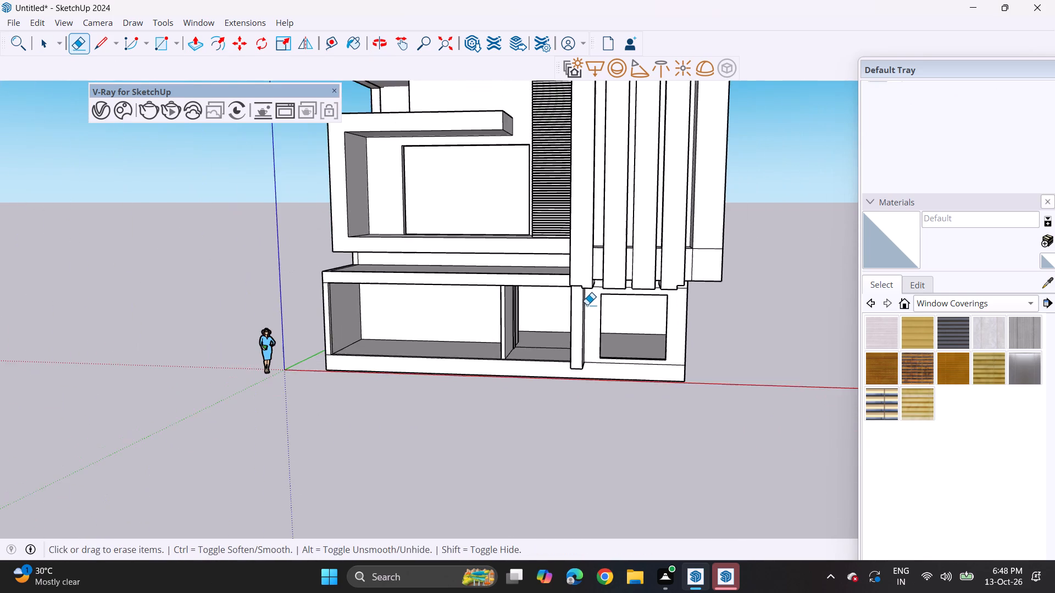
{"action": "middle_click_drag", "start_coordinate": [593, 313], "coordinate": [631, 381], "text": "shift"}
{"action": "scroll", "coordinate": [605, 377], "scroll_direction": "down", "scroll_amount": 2}
{"action": "middle_click_drag", "start_coordinate": [607, 374], "coordinate": [565, 414]}
{"action": "middle_click_drag", "start_coordinate": [553, 411], "coordinate": [567, 366]}
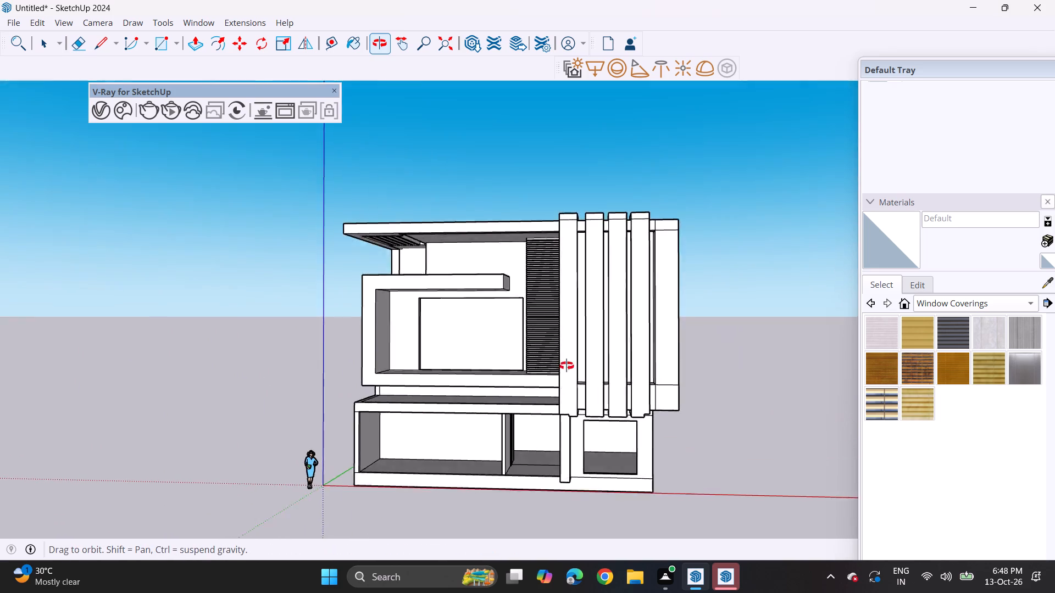
{"action": "middle_click_drag", "start_coordinate": [567, 366], "coordinate": [577, 356]}
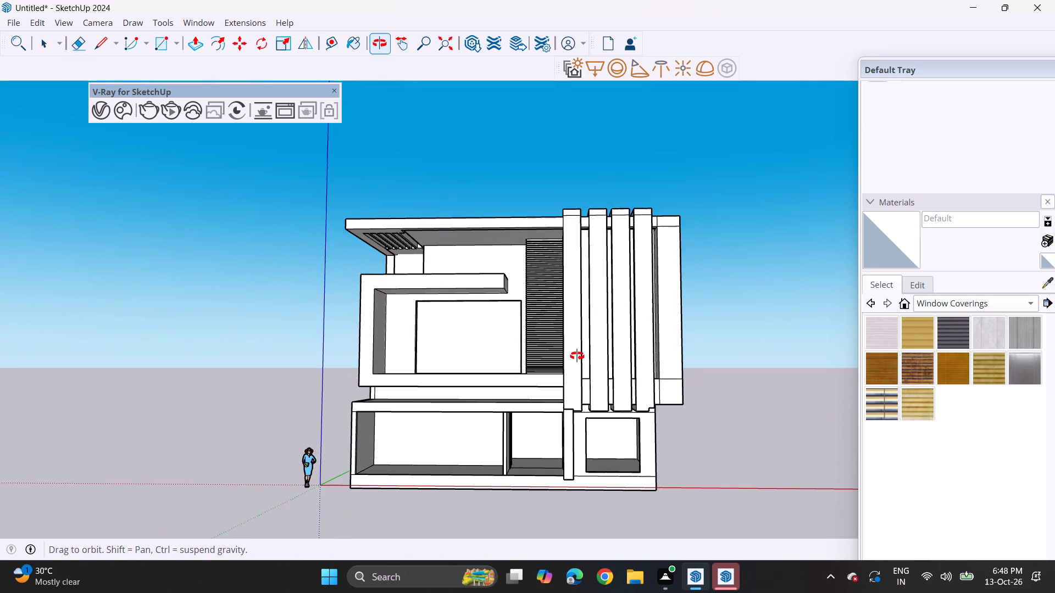
{"action": "middle_click_drag", "start_coordinate": [577, 356], "coordinate": [586, 271]}
{"action": "middle_click_drag", "start_coordinate": [538, 439], "coordinate": [526, 328]}
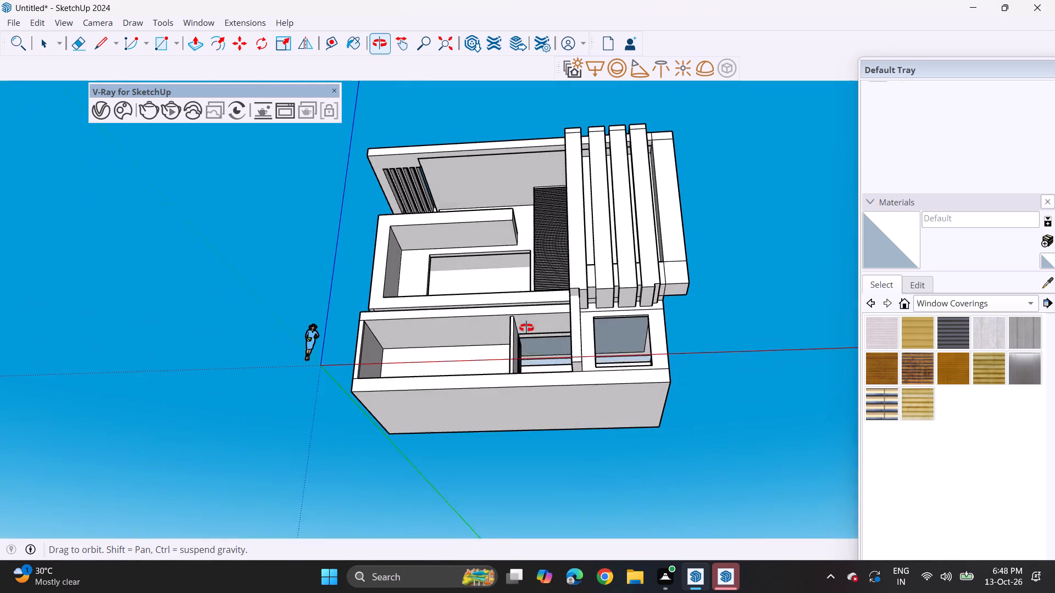
{"action": "middle_click_drag", "start_coordinate": [526, 328], "coordinate": [526, 321]}
{"action": "left_click_drag", "start_coordinate": [195, 44], "coordinate": [198, 54]}
{"action": "left_click", "coordinate": [466, 399]}
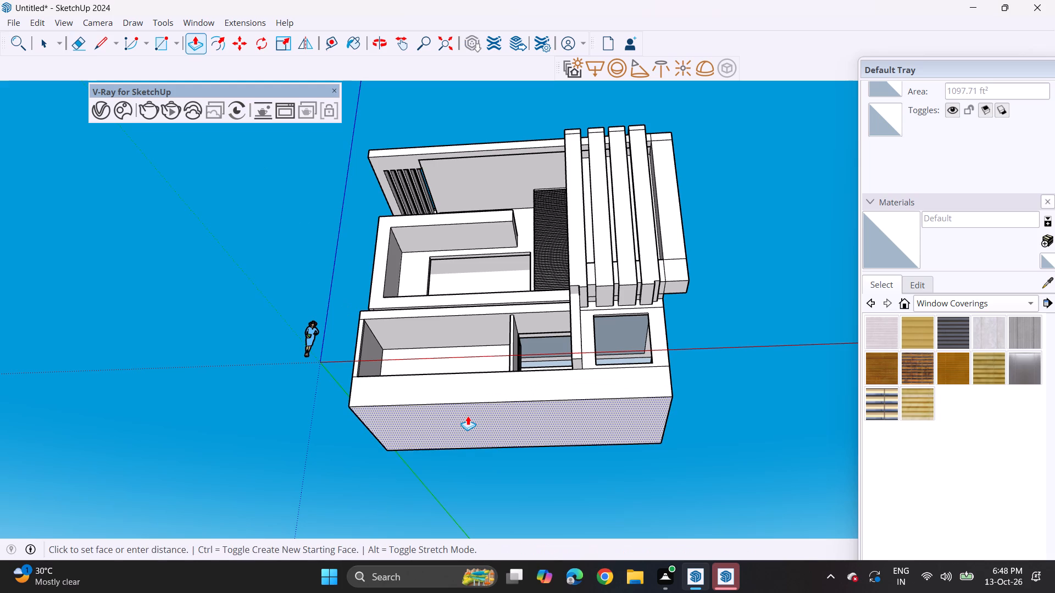
{"action": "left_click", "coordinate": [468, 416]}
Push the wide ground-floor room's floor and its narrow front edge strip down into the deepened base.
{"action": "middle_click_drag", "start_coordinate": [557, 371], "coordinate": [582, 545]}
{"action": "left_click", "coordinate": [479, 398]}
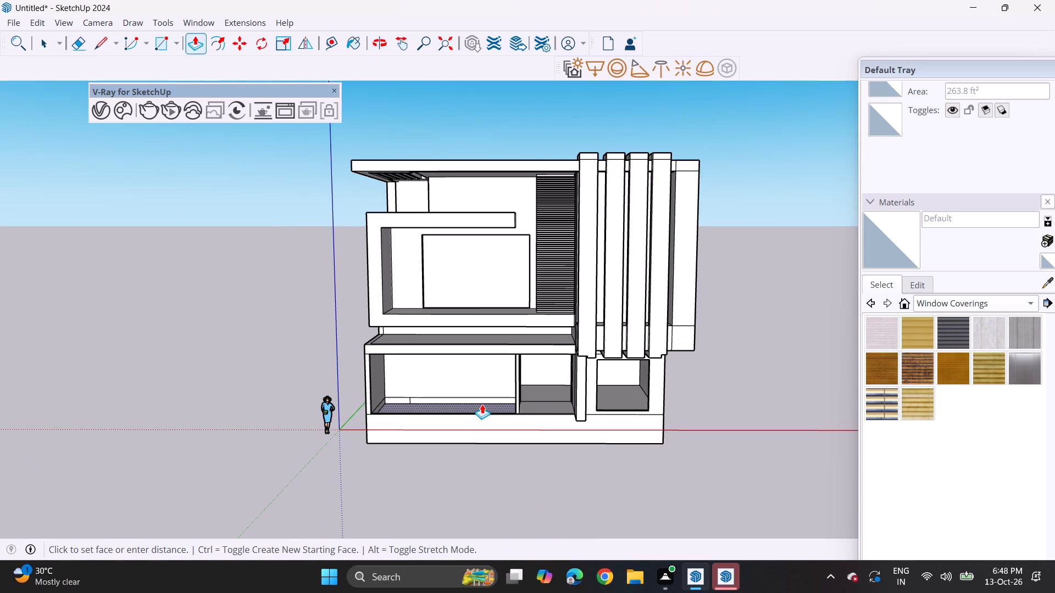
{"action": "left_click", "coordinate": [482, 404]}
{"action": "middle_click_drag", "start_coordinate": [496, 401], "coordinate": [492, 465]}
{"action": "scroll", "coordinate": [444, 425], "scroll_direction": "up", "scroll_amount": 10}
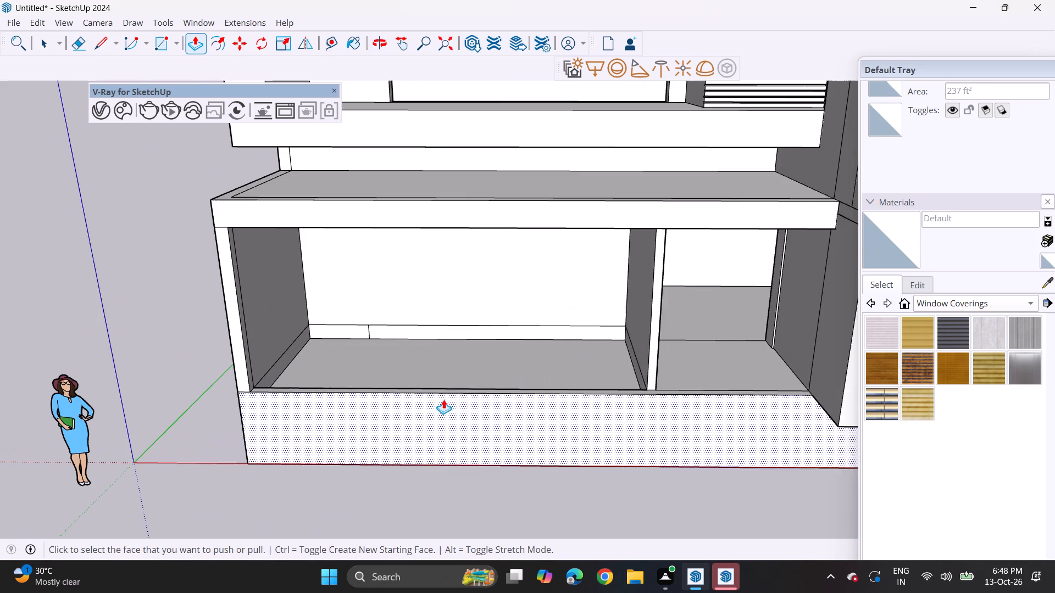
{"action": "left_click", "coordinate": [454, 390]}
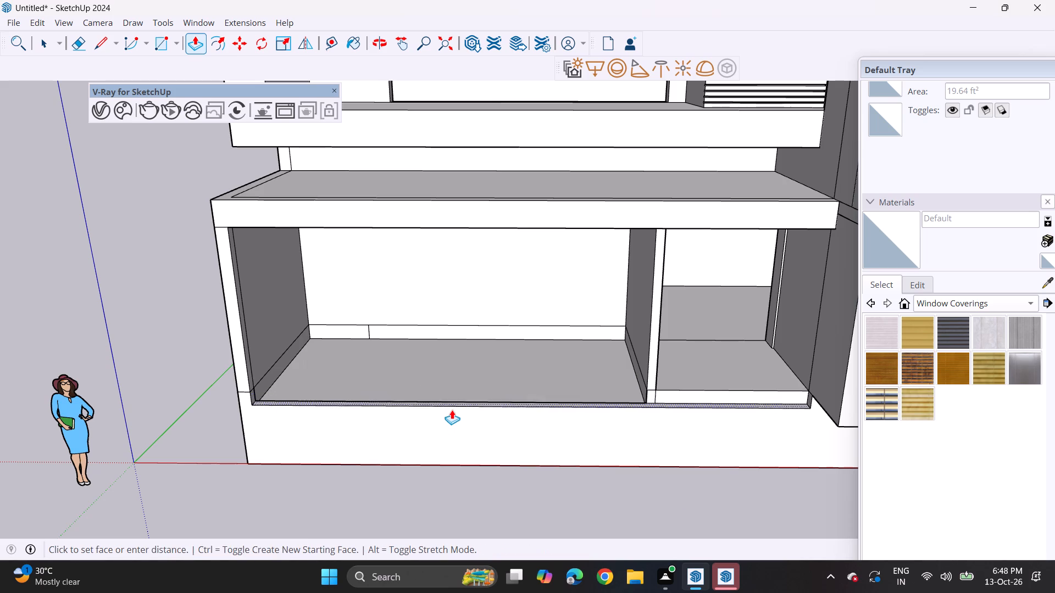
{"action": "left_click", "coordinate": [453, 429]}
Lower the front and rear floor sections of the narrow middle room to match the wide room's floor.
{"action": "middle_click_drag", "start_coordinate": [624, 427], "coordinate": [464, 405], "text": "shift"}
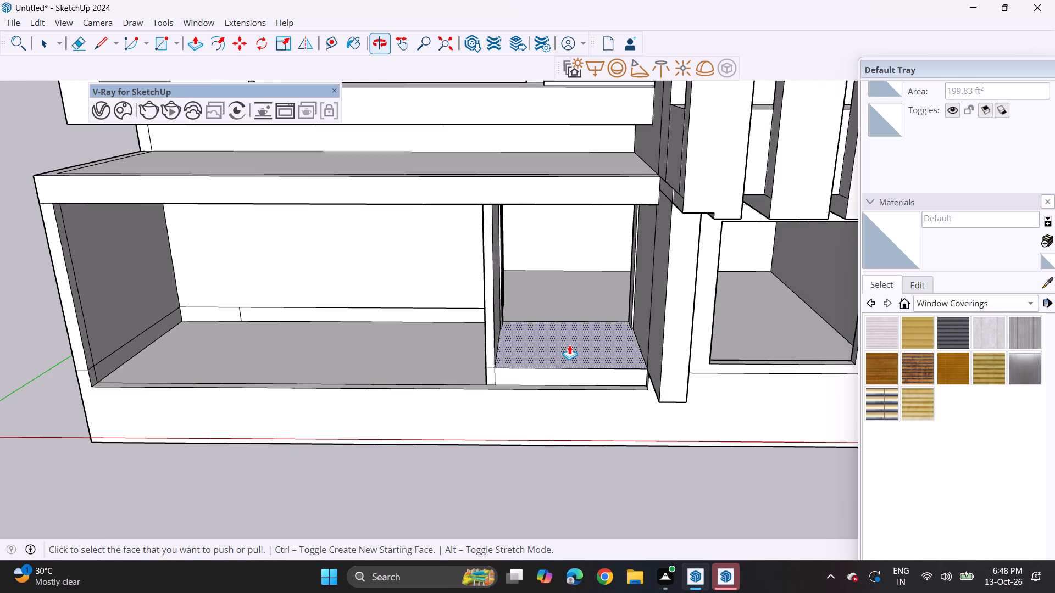
{"action": "left_click", "coordinate": [569, 345]}
{"action": "left_click", "coordinate": [567, 364]}
{"action": "double_click", "coordinate": [588, 307]}
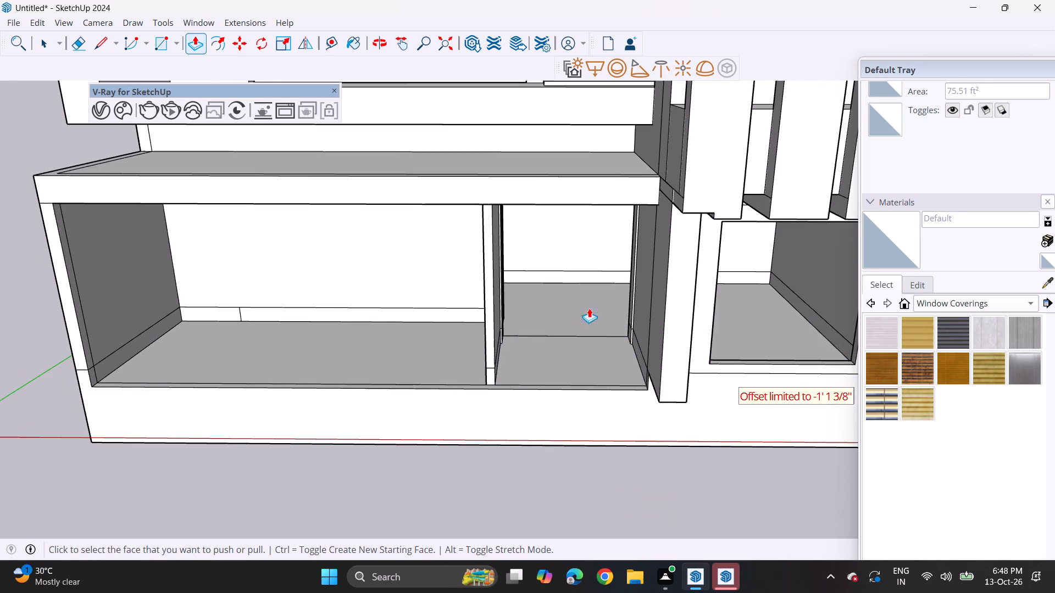
Push the sill strip of the square opening beside the pillar down, and lower the inner floor behind it slightly.
{"action": "middle_click_drag", "start_coordinate": [643, 367], "coordinate": [552, 348], "text": "shift"}
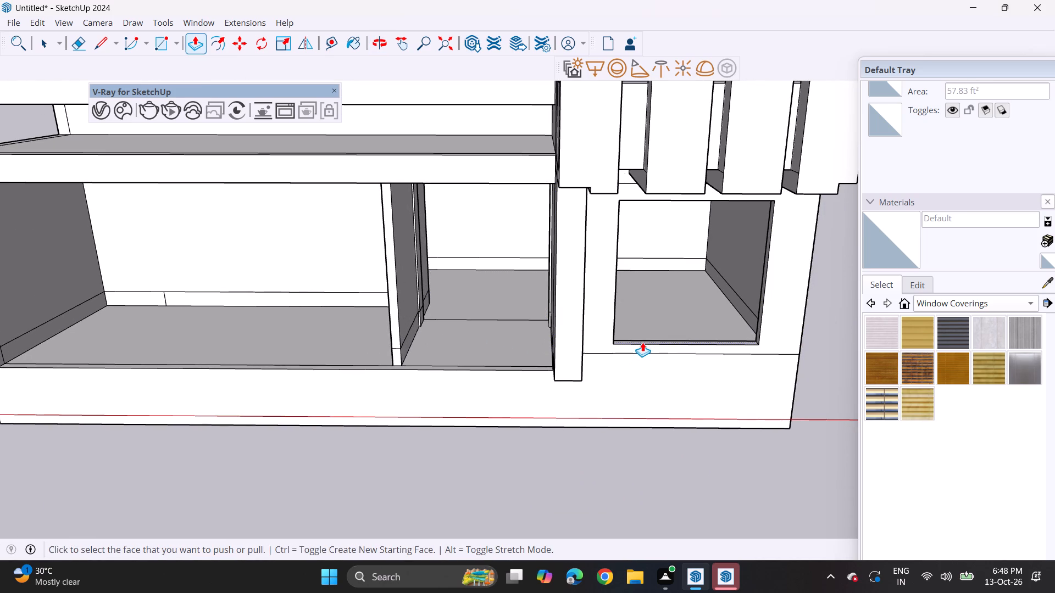
{"action": "left_click", "coordinate": [642, 342]}
{"action": "left_click", "coordinate": [643, 356]}
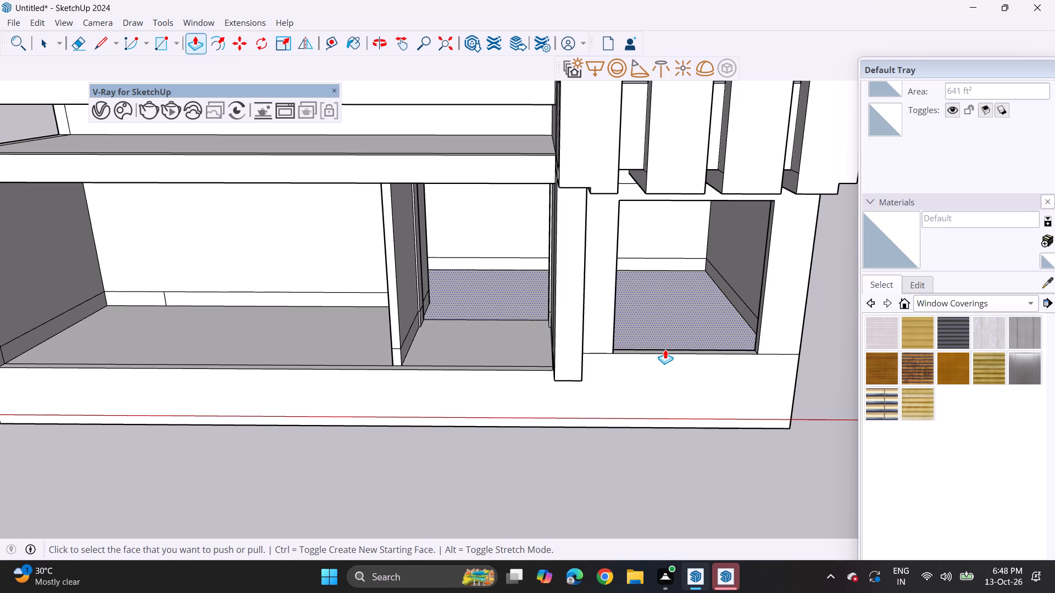
{"action": "left_click", "coordinate": [665, 349]}
{"action": "left_click", "coordinate": [663, 353]}
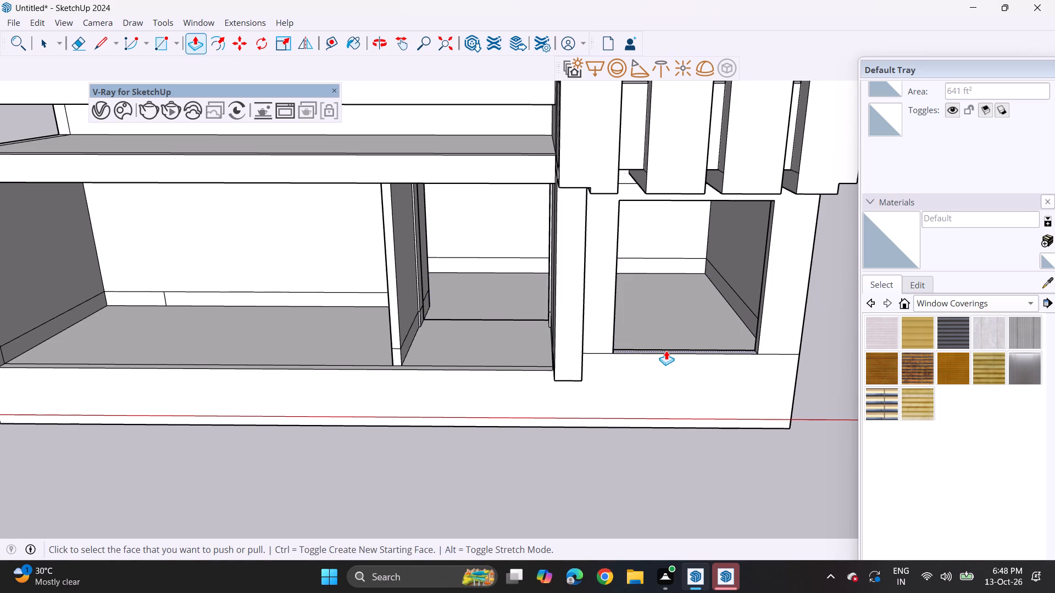
Lower the square opening's sill strip further, aligning it with the front floor edge of the rooms across the pillar.
{"action": "left_click", "coordinate": [666, 350]}
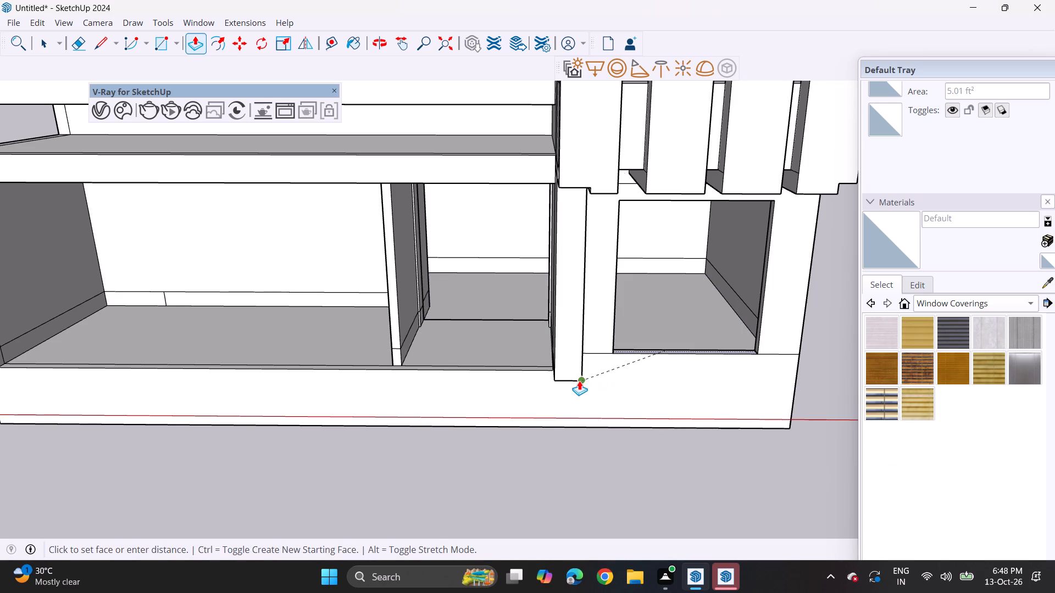
{"action": "left_click", "coordinate": [579, 381]}
{"action": "middle_click_drag", "start_coordinate": [662, 355], "coordinate": [659, 304]}
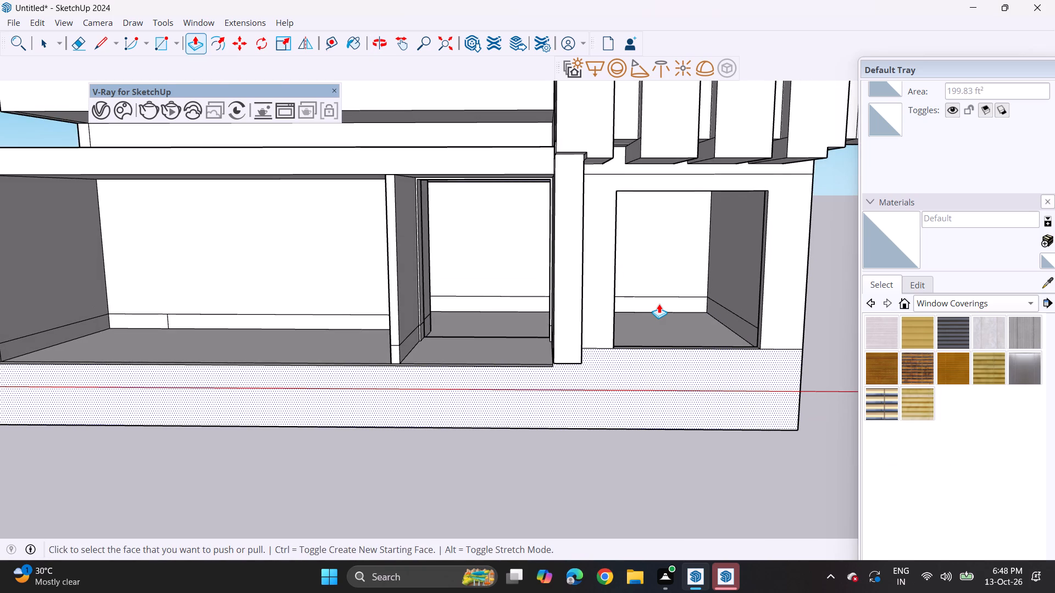
{"action": "scroll", "coordinate": [659, 304], "scroll_direction": "down", "scroll_amount": 2}
{"action": "middle_click_drag", "start_coordinate": [676, 351], "coordinate": [693, 363], "text": "shift"}
{"action": "middle_click_drag", "start_coordinate": [678, 354], "coordinate": [641, 480]}
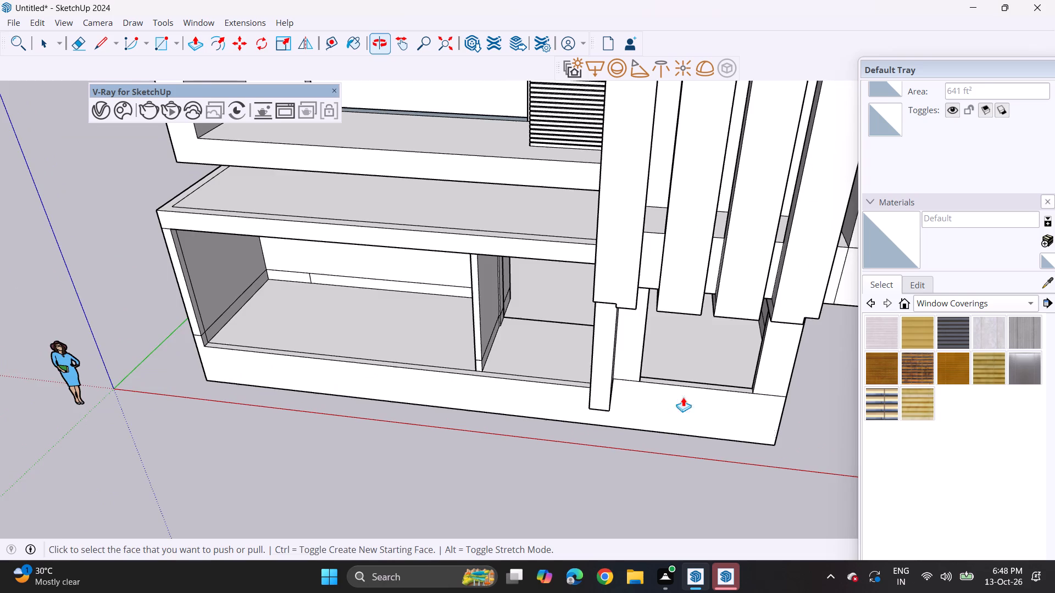
{"action": "scroll", "coordinate": [683, 397], "scroll_direction": "up", "scroll_amount": 5}
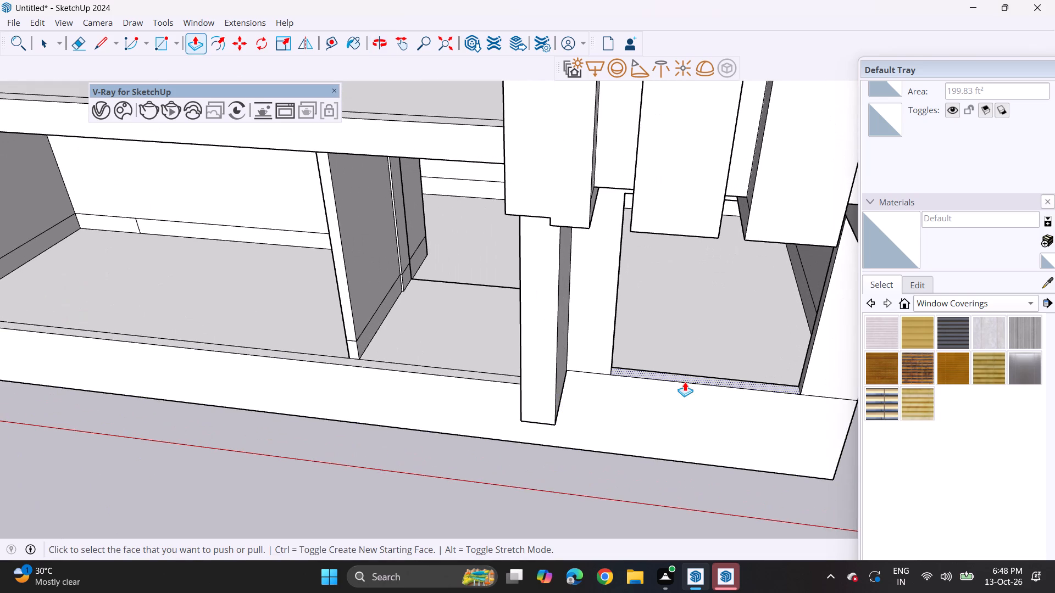
{"action": "left_click", "coordinate": [685, 382]}
{"action": "left_click", "coordinate": [495, 379]}
Extend the pillar's bottom face down to the lower edge of the deepened base.
{"action": "middle_click_drag", "start_coordinate": [524, 394], "coordinate": [536, 356]}
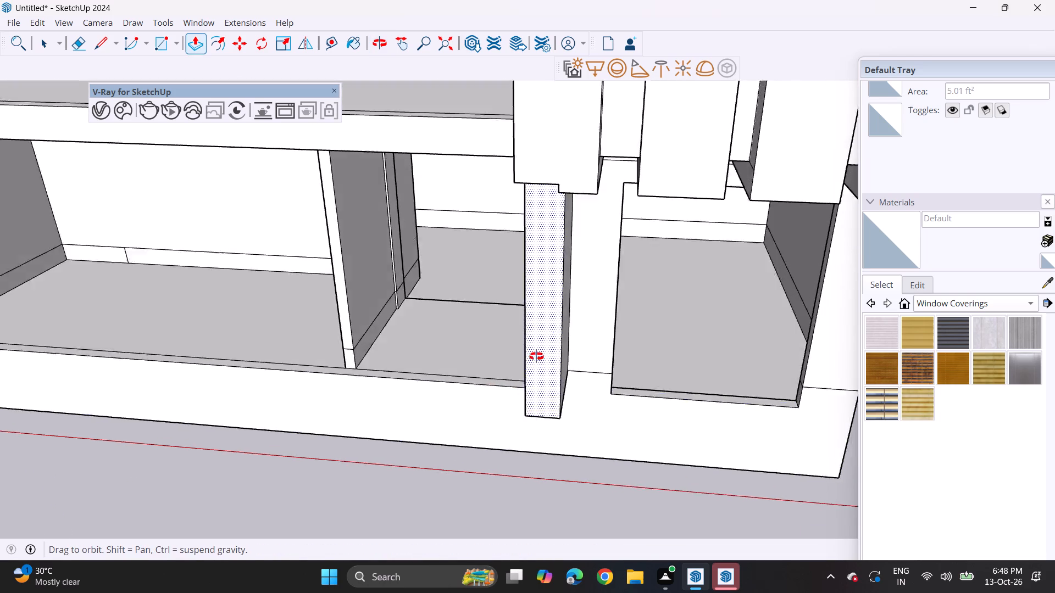
{"action": "middle_click_drag", "start_coordinate": [536, 356], "coordinate": [563, 247]}
{"action": "middle_click_drag", "start_coordinate": [576, 370], "coordinate": [579, 281]}
{"action": "scroll", "coordinate": [579, 283], "scroll_direction": "up", "scroll_amount": 1}
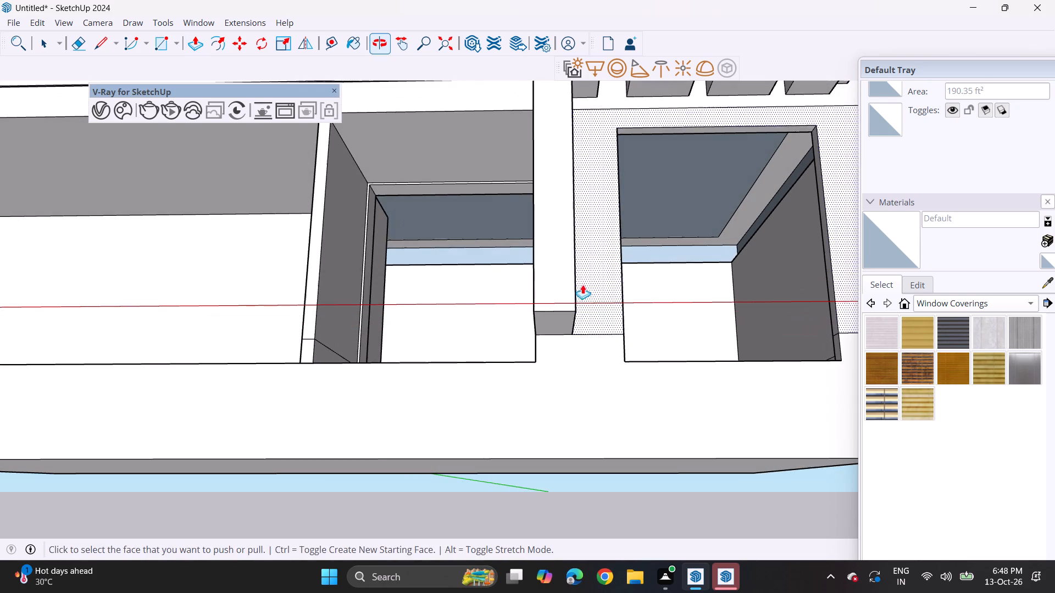
{"action": "left_click", "coordinate": [554, 317]}
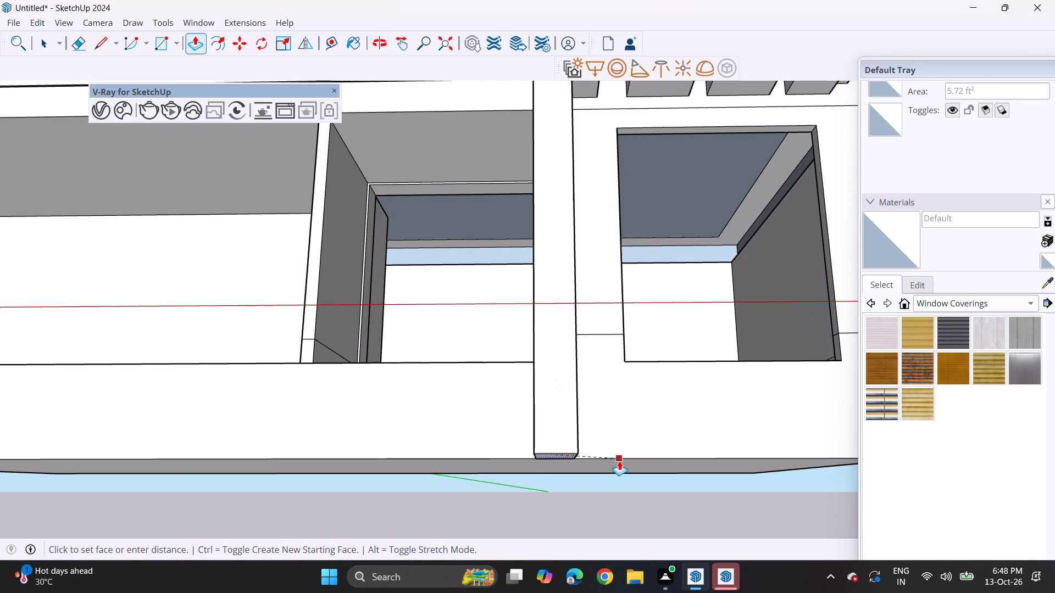
{"action": "left_click", "coordinate": [619, 461]}
Push the inner floor behind the square opening down towards its lowered sill.
{"action": "middle_click_drag", "start_coordinate": [608, 374], "coordinate": [601, 449]}
{"action": "scroll", "coordinate": [598, 398], "scroll_direction": "down", "scroll_amount": 8}
{"action": "middle_click_drag", "start_coordinate": [600, 407], "coordinate": [628, 421], "text": "shift"}
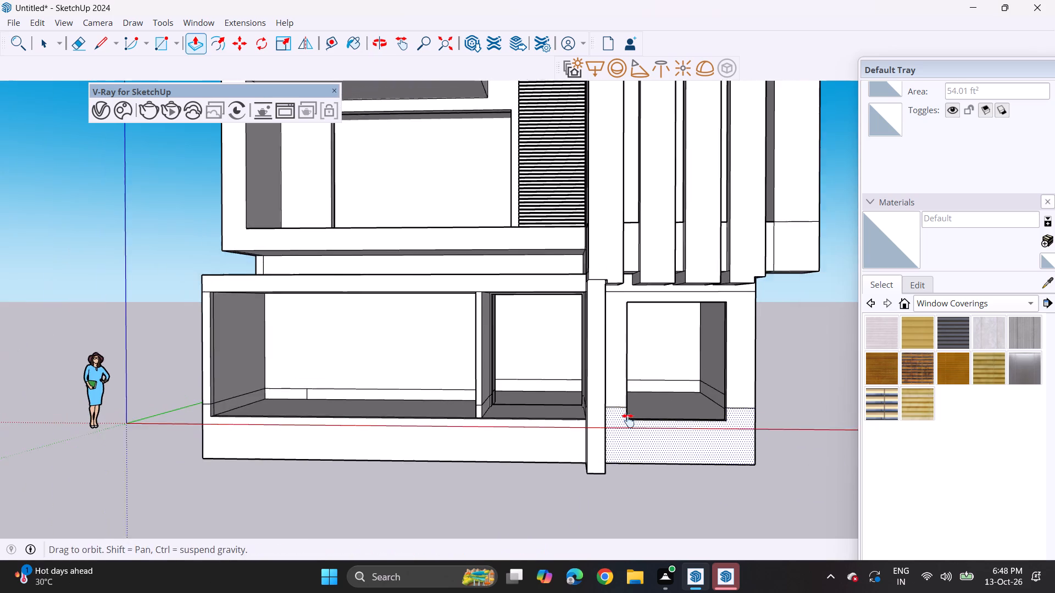
{"action": "middle_click_drag", "start_coordinate": [628, 421], "coordinate": [626, 418], "text": "shift"}
{"action": "middle_click_drag", "start_coordinate": [615, 405], "coordinate": [589, 361], "text": "shift"}
{"action": "middle_click_drag", "start_coordinate": [593, 387], "coordinate": [597, 402]}
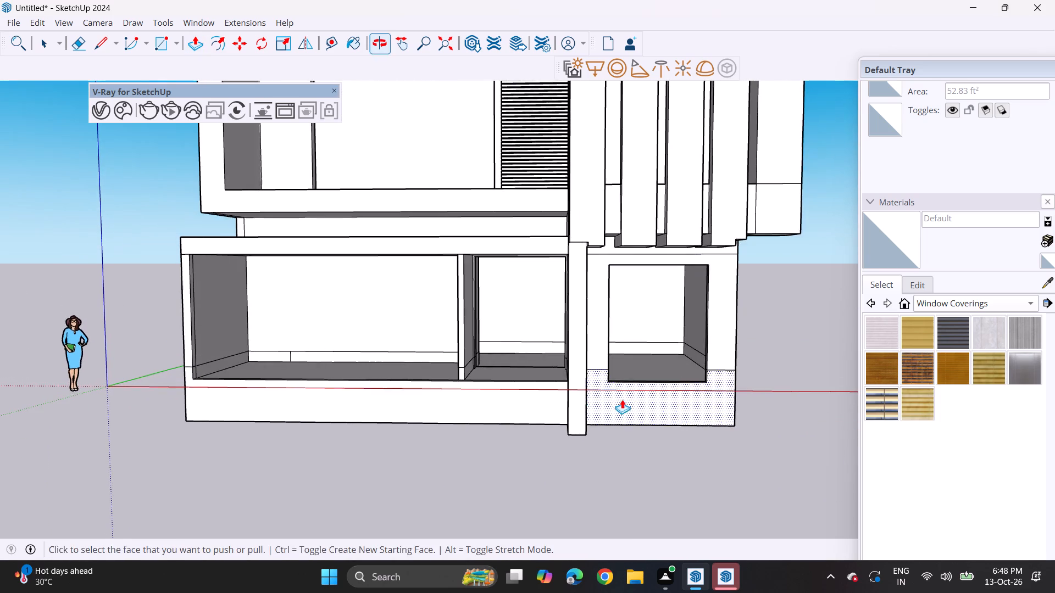
{"action": "middle_click_drag", "start_coordinate": [680, 371], "coordinate": [691, 396]}
{"action": "scroll", "coordinate": [670, 379], "scroll_direction": "up", "scroll_amount": 6}
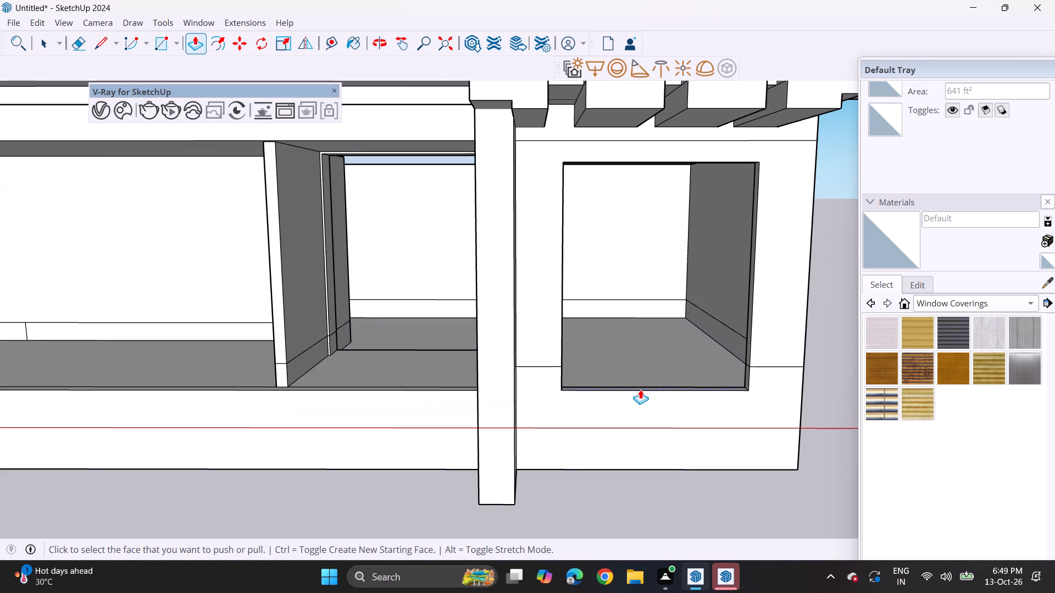
{"action": "left_click", "coordinate": [640, 389]}
{"action": "left_click", "coordinate": [643, 409]}
Push both jambs of the square opening outward, including their short lower sections, to widen the opening evenly.
{"action": "middle_click_drag", "start_coordinate": [676, 375], "coordinate": [553, 373]}
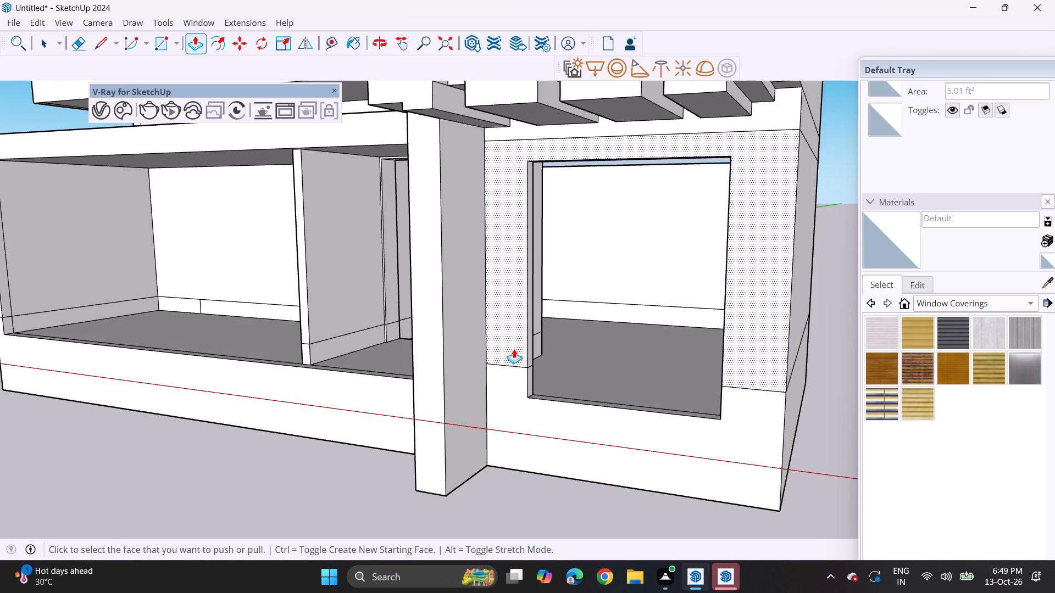
{"action": "left_click", "coordinate": [530, 338]}
{"action": "left_click", "coordinate": [523, 334]}
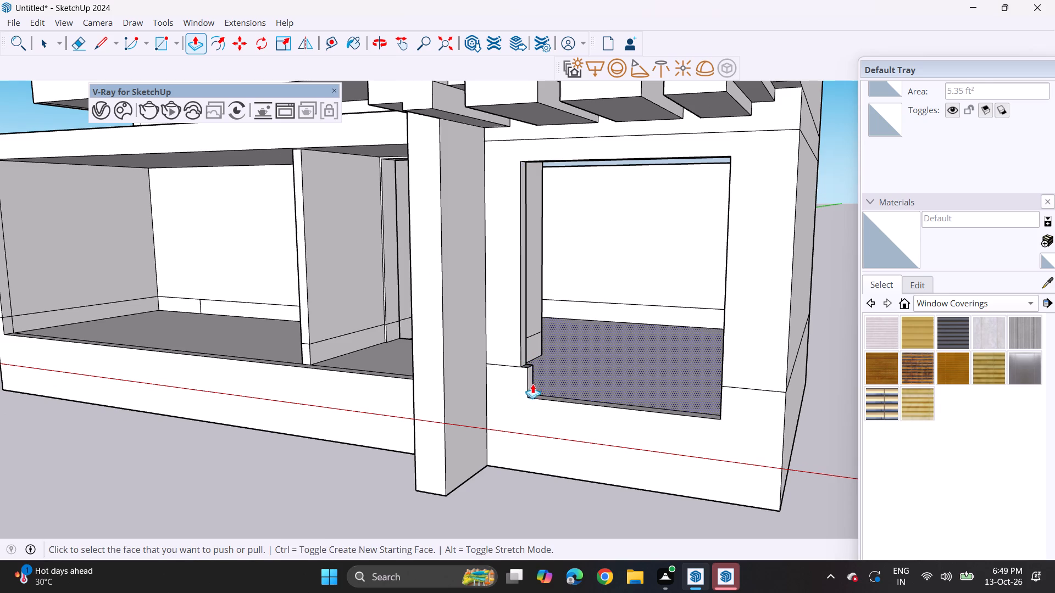
{"action": "double_click", "coordinate": [530, 386]}
{"action": "middle_click_drag", "start_coordinate": [530, 386], "coordinate": [780, 390]}
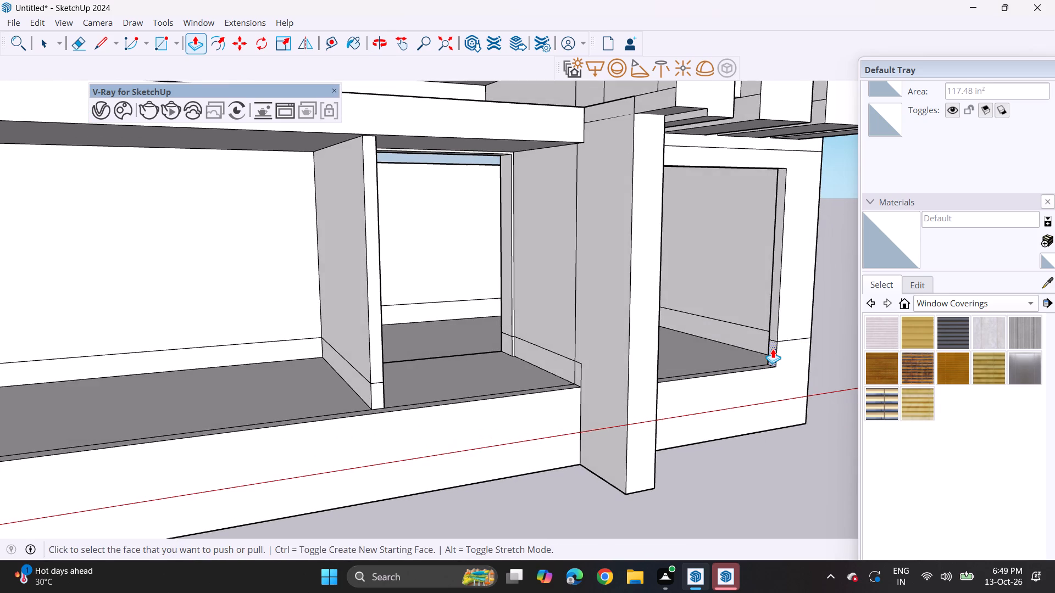
{"action": "double_click", "coordinate": [773, 349]}
{"action": "left_click", "coordinate": [771, 327]}
{"action": "left_click", "coordinate": [771, 327]}
Erase the leftover old-floor seam lines along the wide ground-floor room's outer side wall and back wall.
{"action": "middle_click_drag", "start_coordinate": [773, 346], "coordinate": [631, 325]}
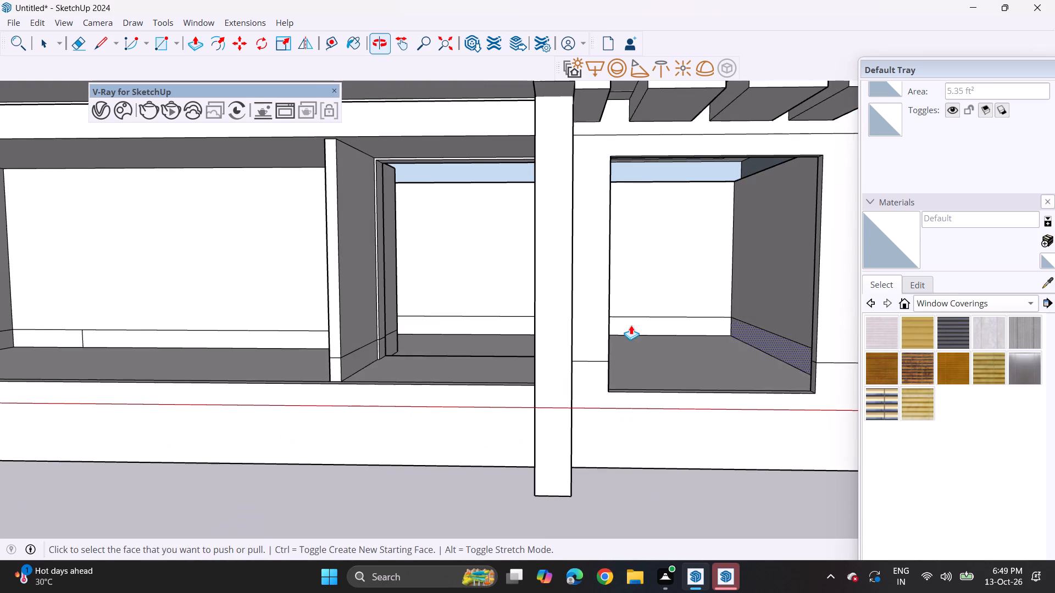
{"action": "scroll", "coordinate": [631, 325], "scroll_direction": "down", "scroll_amount": 5}
{"action": "middle_click_drag", "start_coordinate": [628, 350], "coordinate": [658, 398], "text": "shift"}
{"action": "middle_click_drag", "start_coordinate": [616, 394], "coordinate": [598, 396]}
{"action": "middle_click_drag", "start_coordinate": [590, 378], "coordinate": [608, 331]}
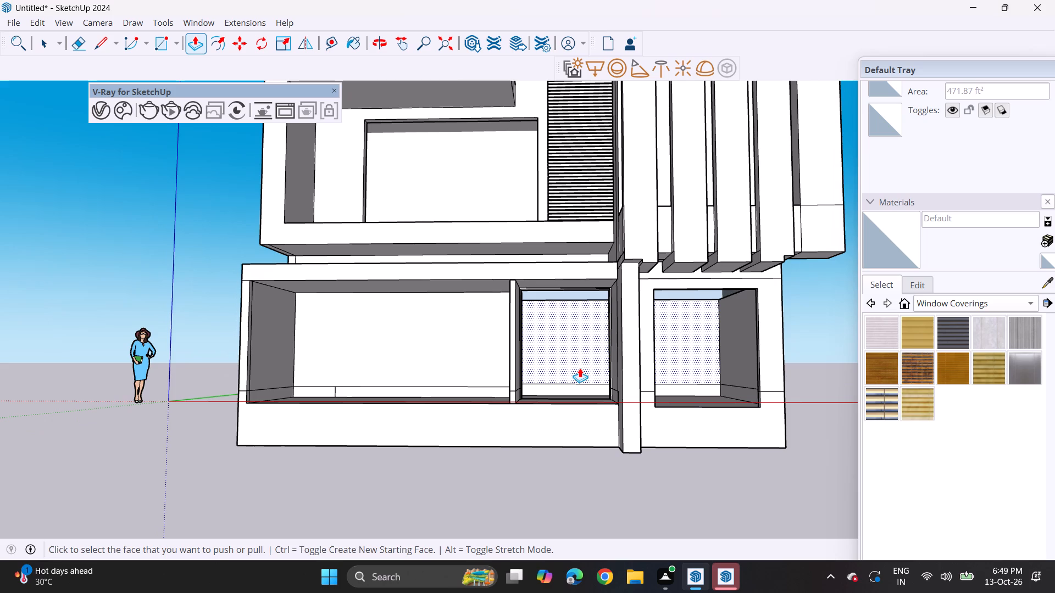
{"action": "middle_click_drag", "start_coordinate": [580, 395], "coordinate": [573, 410]}
{"action": "scroll", "coordinate": [565, 386], "scroll_direction": "down", "scroll_amount": 2}
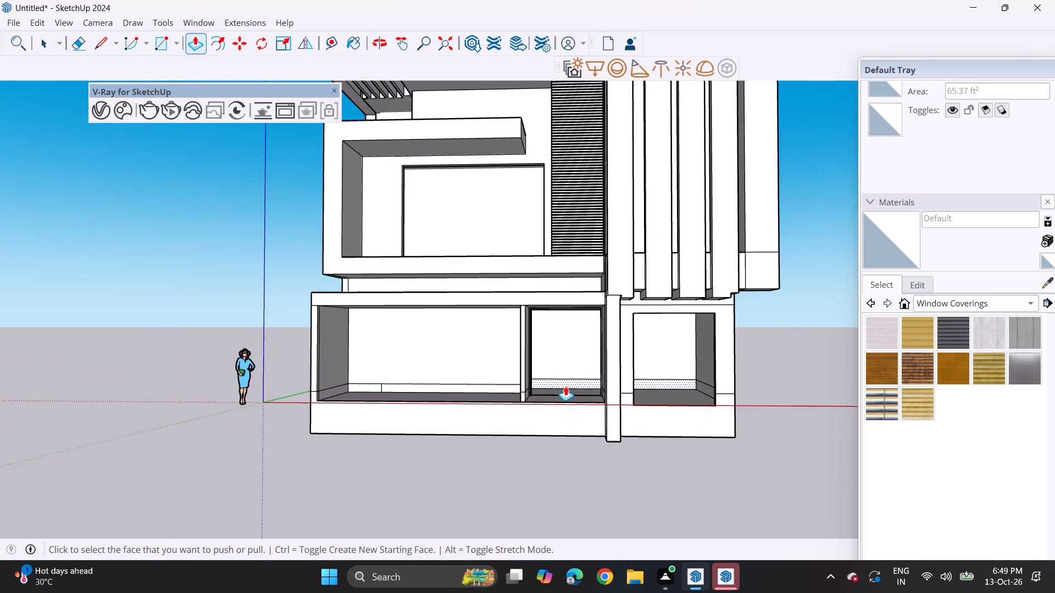
{"action": "middle_click_drag", "start_coordinate": [564, 387], "coordinate": [536, 362]}
{"action": "middle_click_drag", "start_coordinate": [535, 363], "coordinate": [547, 381]}
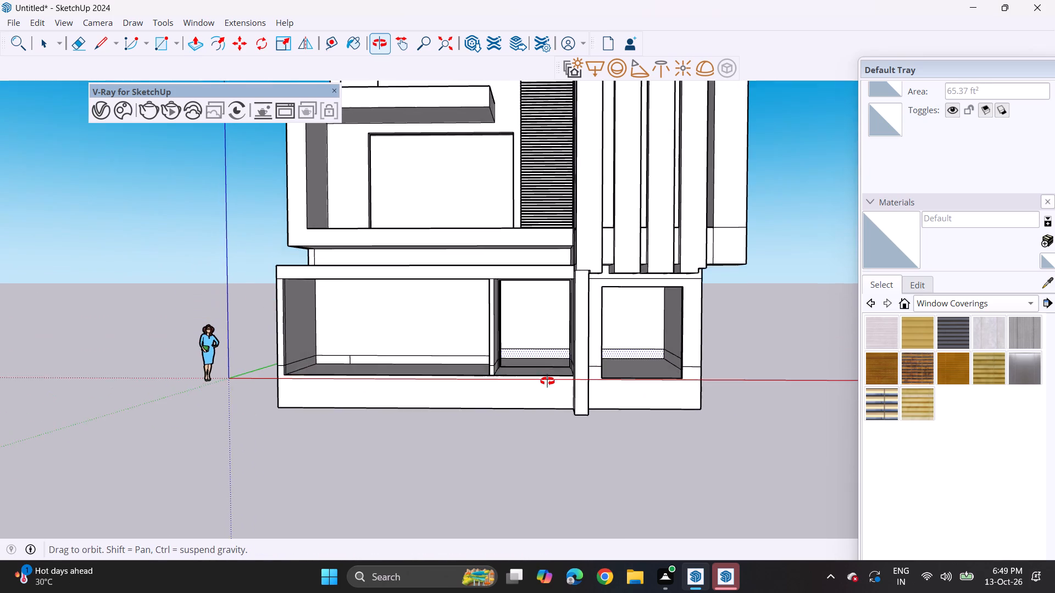
{"action": "middle_click_drag", "start_coordinate": [547, 381], "coordinate": [532, 410]}
{"action": "scroll", "coordinate": [388, 344], "scroll_direction": "up", "scroll_amount": 6}
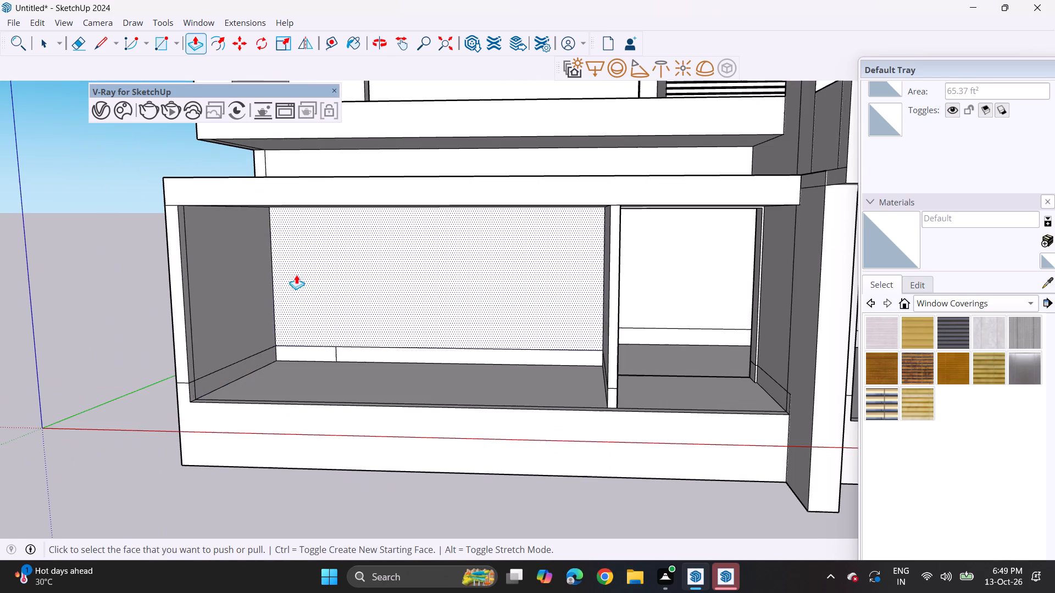
{"action": "left_click", "coordinate": [71, 46]}
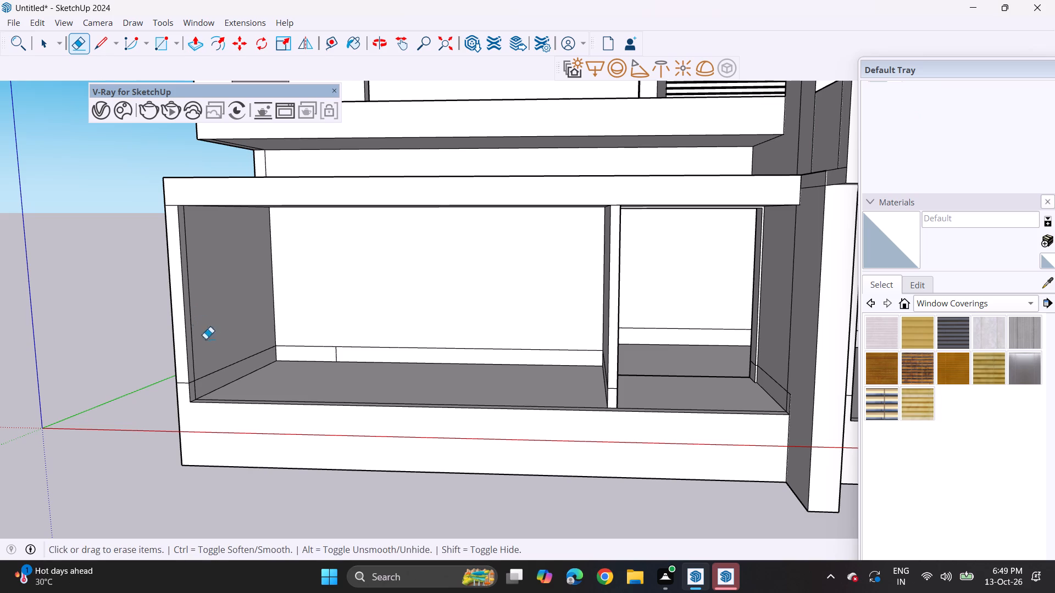
{"action": "left_click_drag", "start_coordinate": [240, 356], "coordinate": [243, 371]}
{"action": "left_click", "coordinate": [244, 374]}
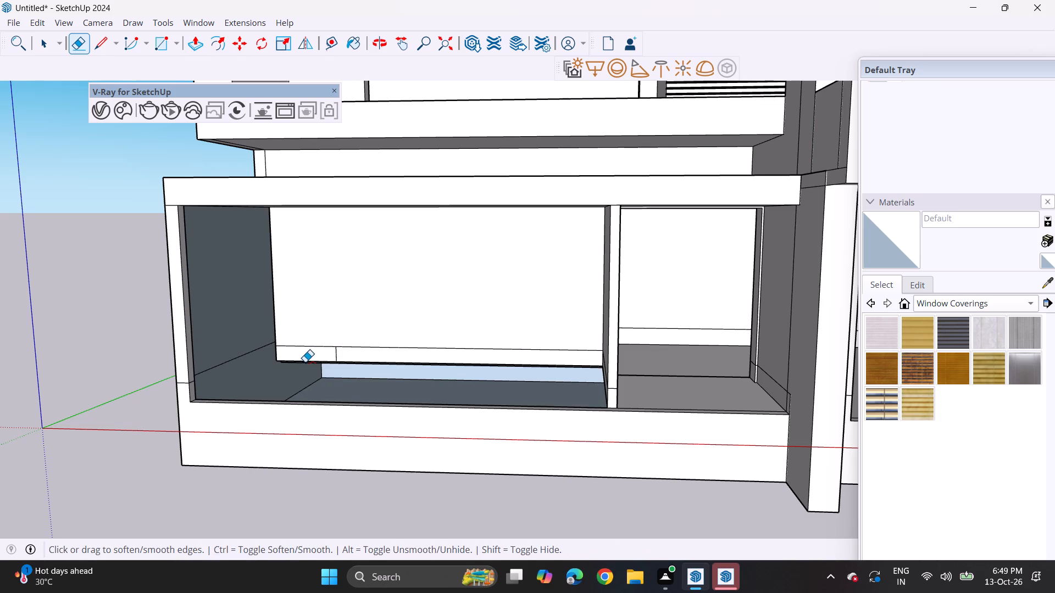
{"action": "key", "text": "ctrl+z"}
{"action": "left_click_drag", "start_coordinate": [316, 343], "coordinate": [320, 349]}
{"action": "left_click_drag", "start_coordinate": [331, 351], "coordinate": [341, 354]}
{"action": "left_click", "coordinate": [353, 341]}
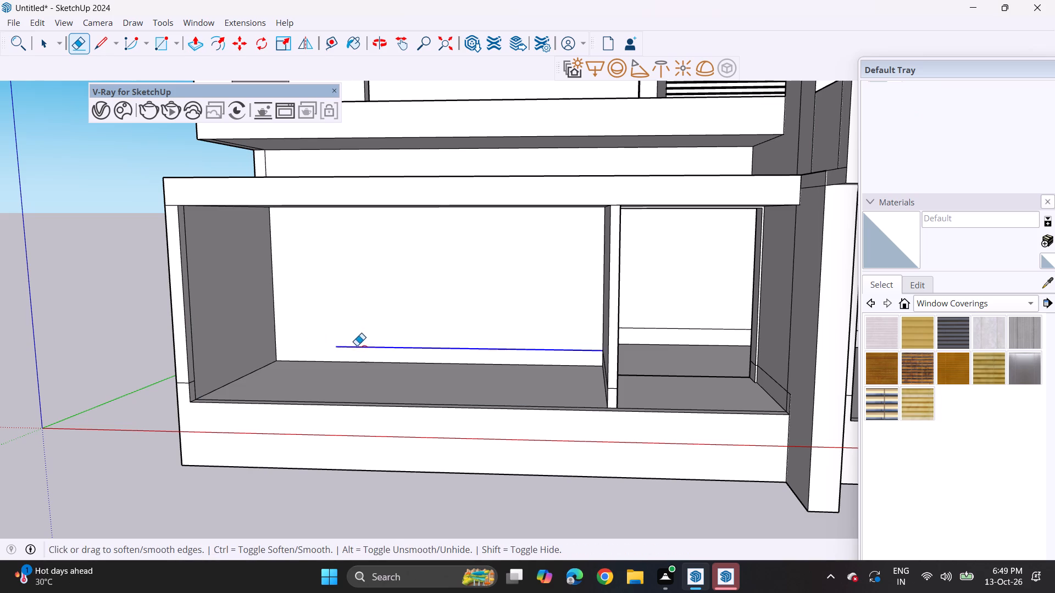
Erase the leftover seam lines on the partition's side and front edge and on the outer wall's front edge.
{"action": "middle_click_drag", "start_coordinate": [455, 373], "coordinate": [578, 361]}
{"action": "left_click", "coordinate": [585, 362]}
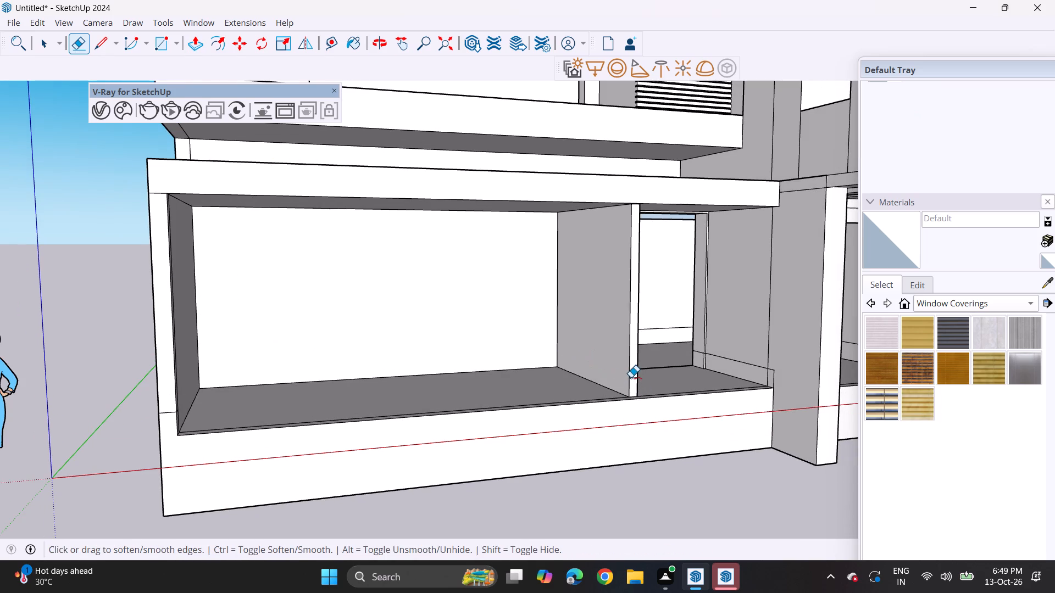
{"action": "left_click", "coordinate": [631, 377]}
{"action": "key", "text": "ctrl+z"}
{"action": "left_click", "coordinate": [634, 377]}
{"action": "left_click_drag", "start_coordinate": [168, 411], "coordinate": [170, 424]}
Examine the ground-floor rooms, pillar and base from several angles for remaining seam lines.
{"action": "middle_click_drag", "start_coordinate": [349, 405], "coordinate": [294, 500]}
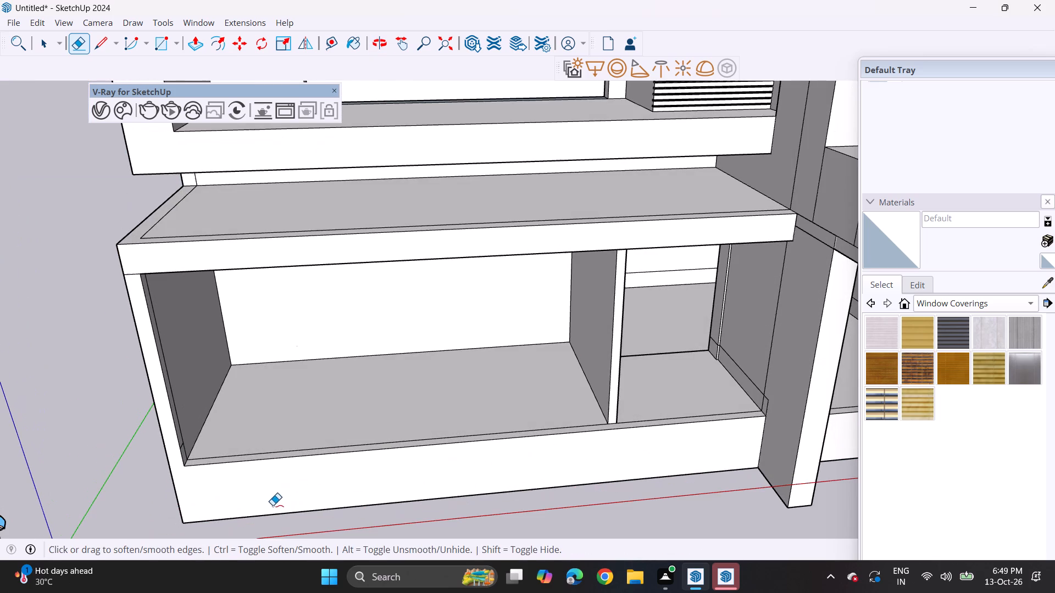
{"action": "scroll", "coordinate": [328, 446], "scroll_direction": "down", "scroll_amount": 4}
{"action": "middle_click_drag", "start_coordinate": [377, 465], "coordinate": [377, 466], "text": "shift"}
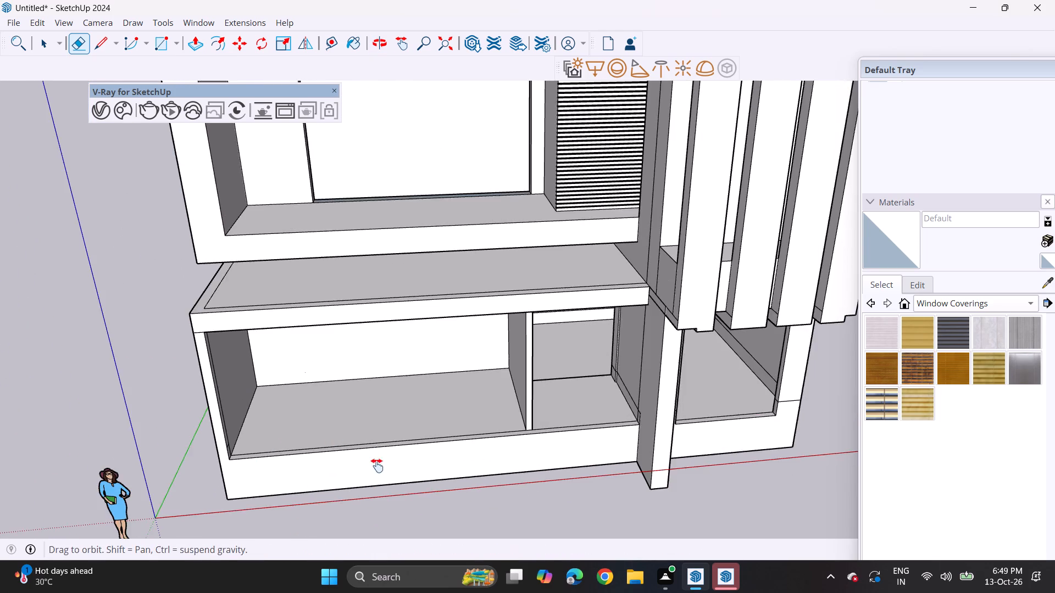
{"action": "middle_click_drag", "start_coordinate": [377, 466], "coordinate": [320, 379], "text": "shift"}
{"action": "middle_click_drag", "start_coordinate": [325, 394], "coordinate": [295, 298]}
{"action": "middle_click_drag", "start_coordinate": [341, 322], "coordinate": [343, 351]}
{"action": "middle_click_drag", "start_coordinate": [364, 383], "coordinate": [344, 342]}
{"action": "scroll", "coordinate": [344, 342], "scroll_direction": "down", "scroll_amount": 3}
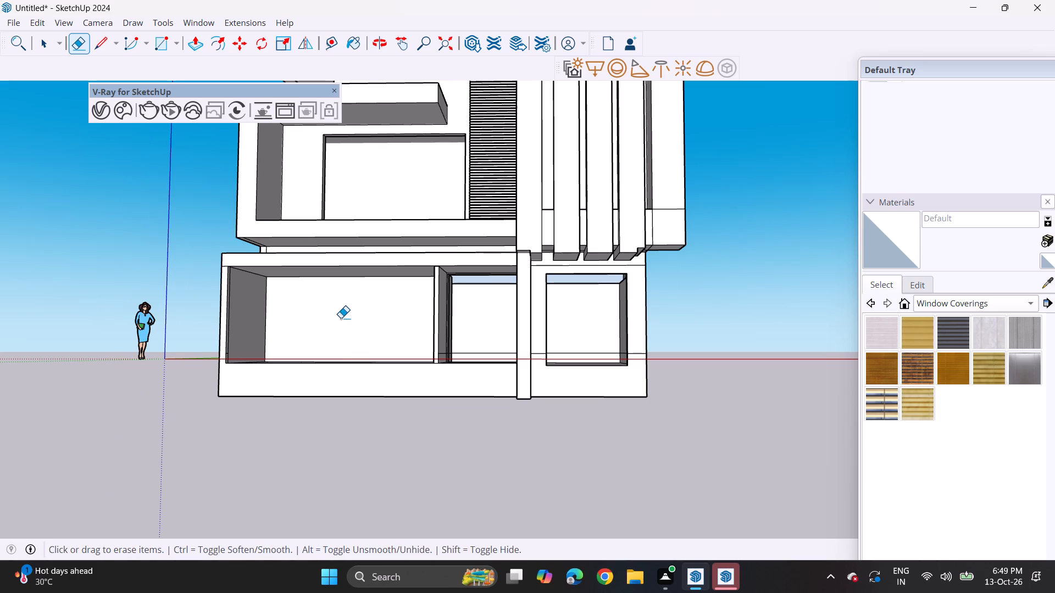
{"action": "middle_click_drag", "start_coordinate": [306, 270], "coordinate": [488, 359]}
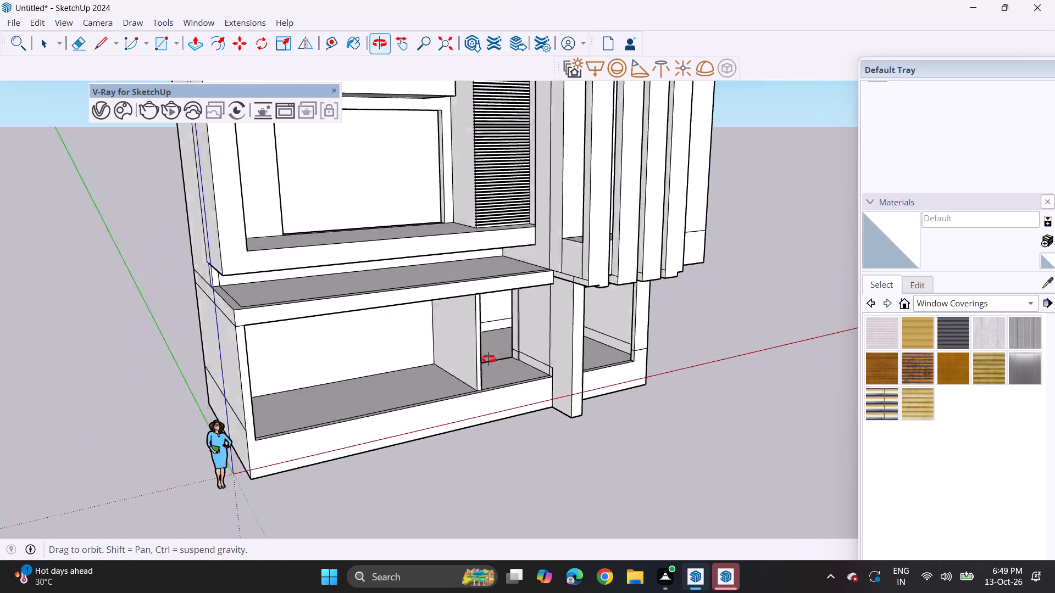
Split the ground-floor slab's front edge in line with the partition and pull the section above the narrow bay forward.
{"action": "middle_click_drag", "start_coordinate": [488, 359], "coordinate": [511, 351]}
{"action": "scroll", "coordinate": [515, 283], "scroll_direction": "up", "scroll_amount": 7}
{"action": "left_click", "coordinate": [108, 38]}
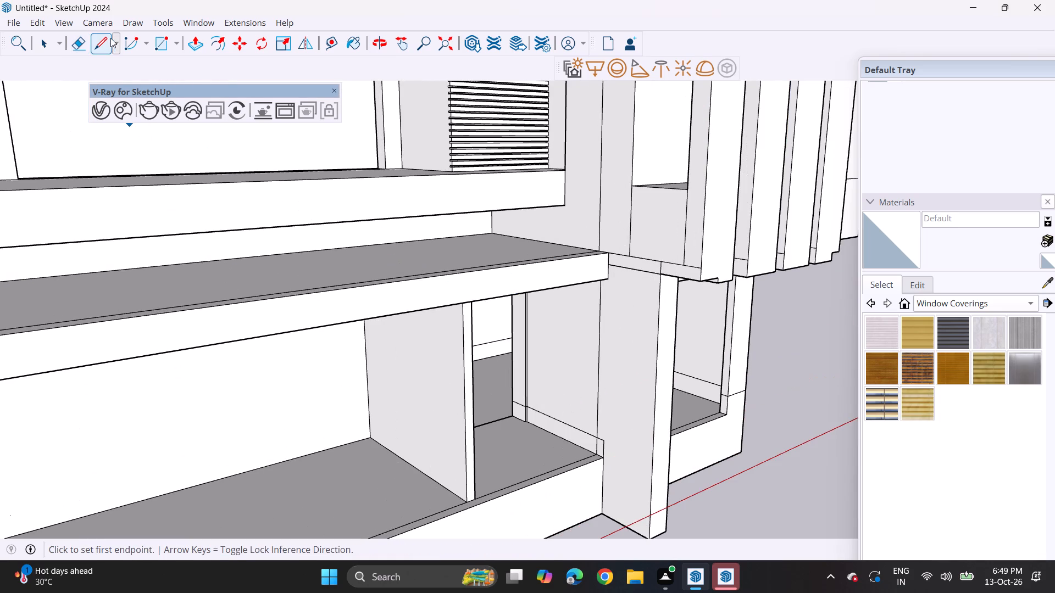
{"action": "left_click", "coordinate": [475, 300]}
{"action": "left_click", "coordinate": [470, 271]}
{"action": "middle_click_drag", "start_coordinate": [501, 271], "coordinate": [354, 198]}
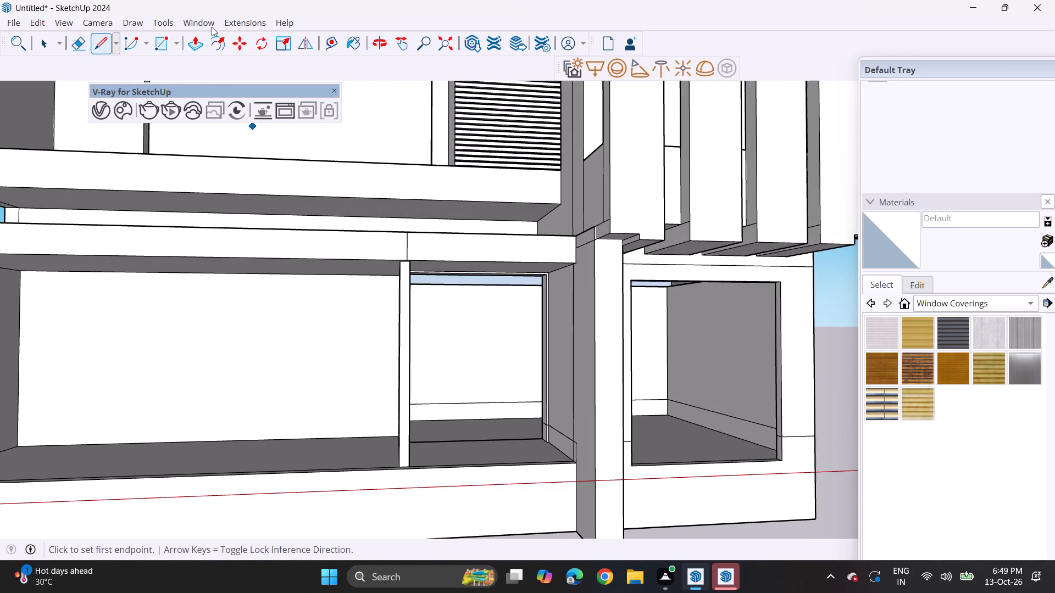
{"action": "left_click_drag", "start_coordinate": [195, 36], "coordinate": [205, 44]}
{"action": "left_click", "coordinate": [437, 253]}
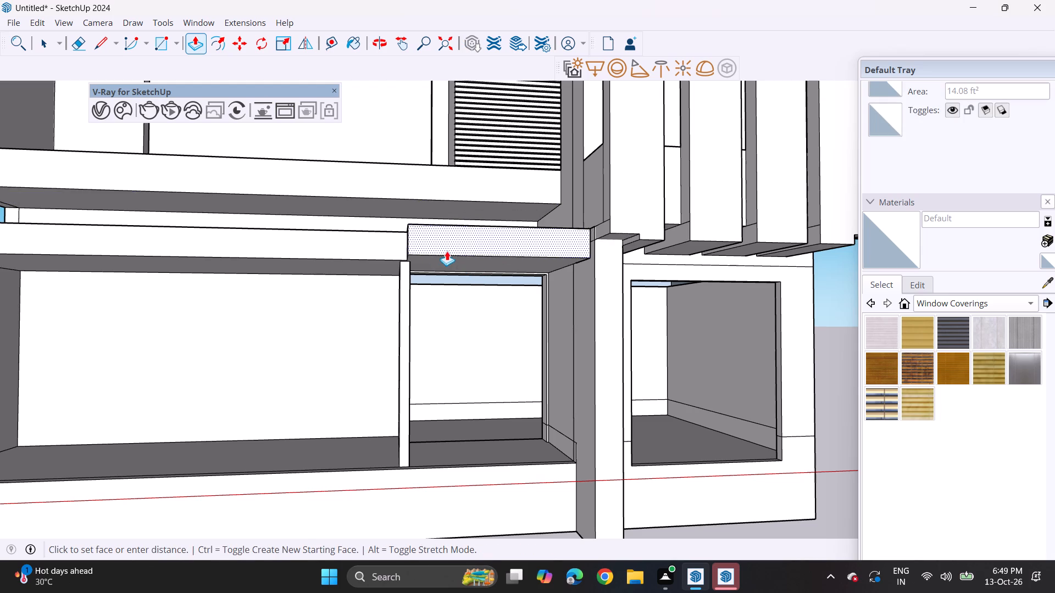
{"action": "left_click", "coordinate": [448, 256]}
{"action": "middle_click_drag", "start_coordinate": [481, 272], "coordinate": [455, 280]}
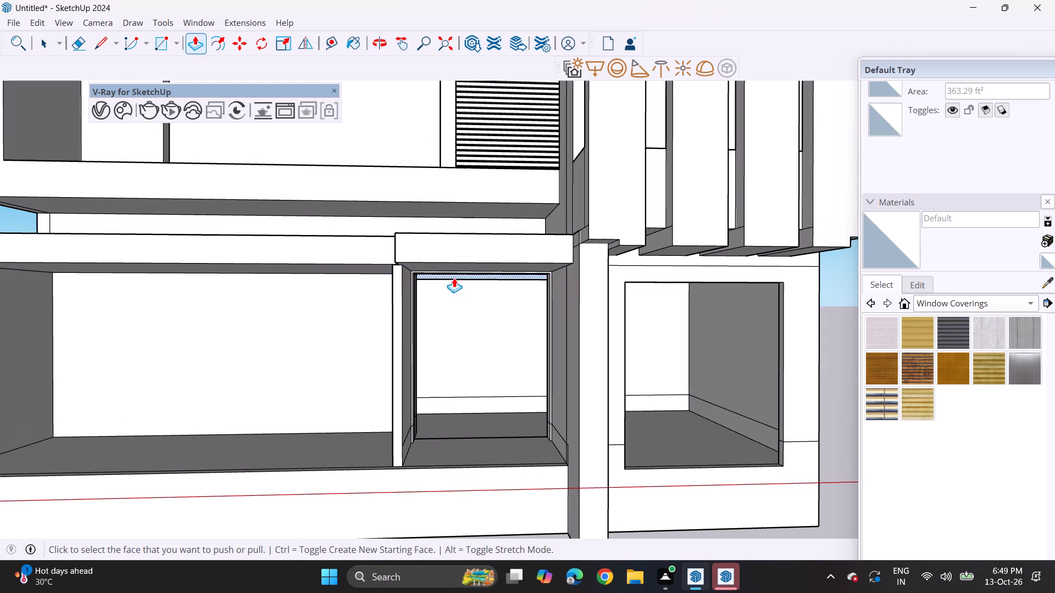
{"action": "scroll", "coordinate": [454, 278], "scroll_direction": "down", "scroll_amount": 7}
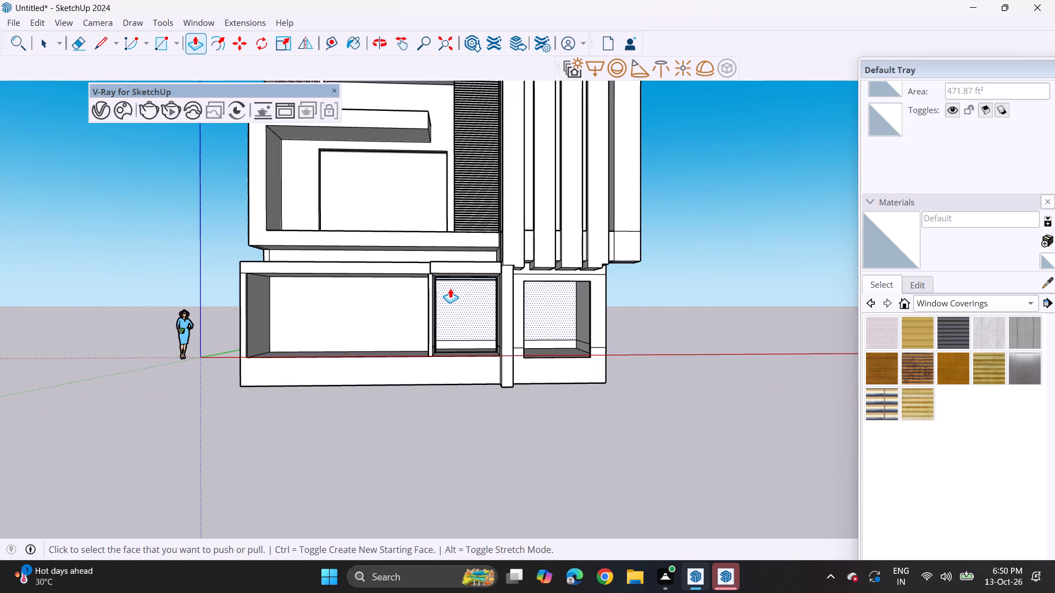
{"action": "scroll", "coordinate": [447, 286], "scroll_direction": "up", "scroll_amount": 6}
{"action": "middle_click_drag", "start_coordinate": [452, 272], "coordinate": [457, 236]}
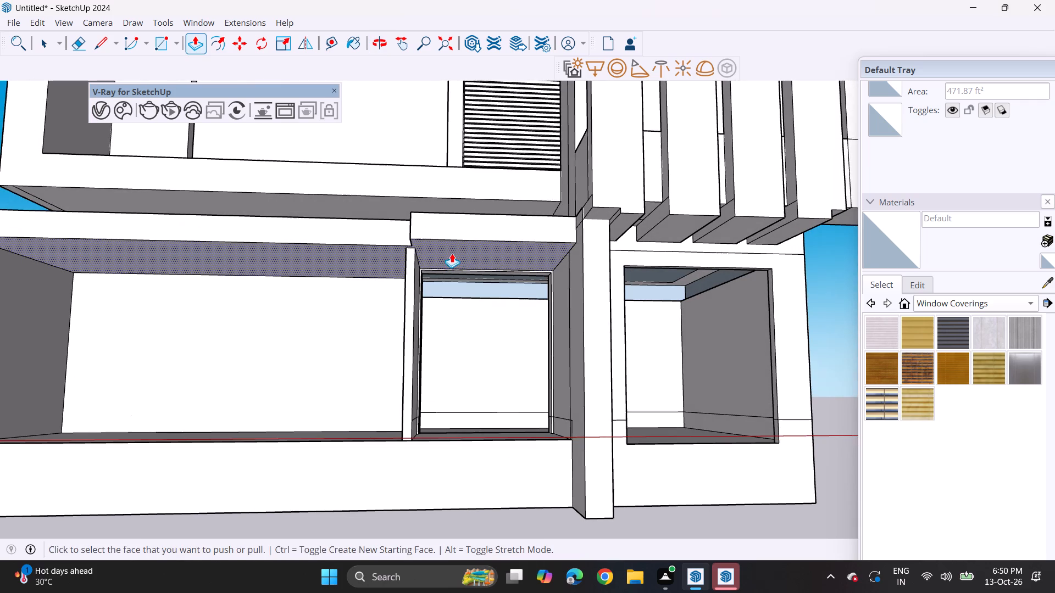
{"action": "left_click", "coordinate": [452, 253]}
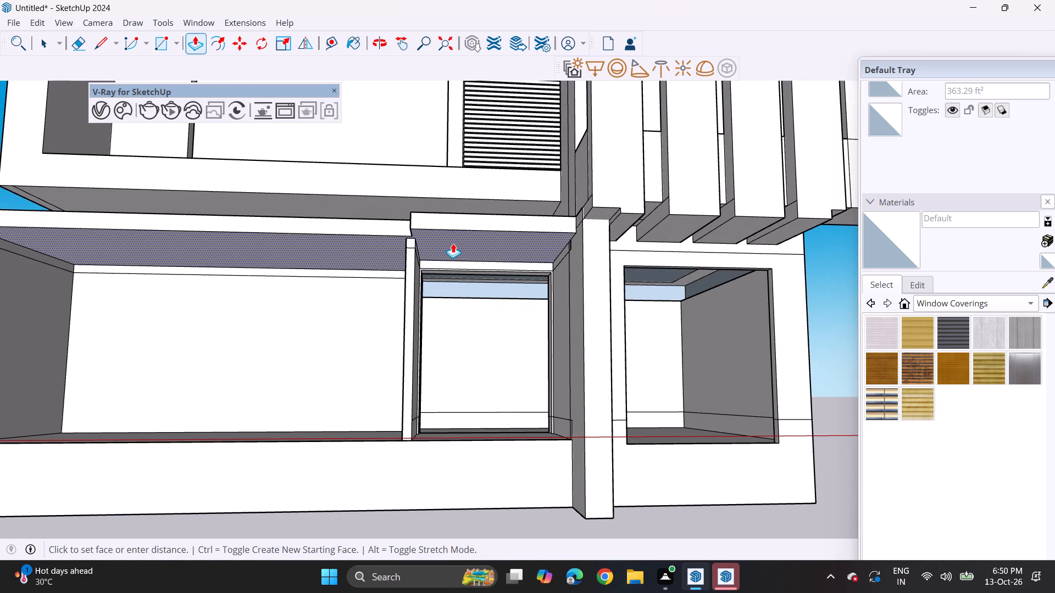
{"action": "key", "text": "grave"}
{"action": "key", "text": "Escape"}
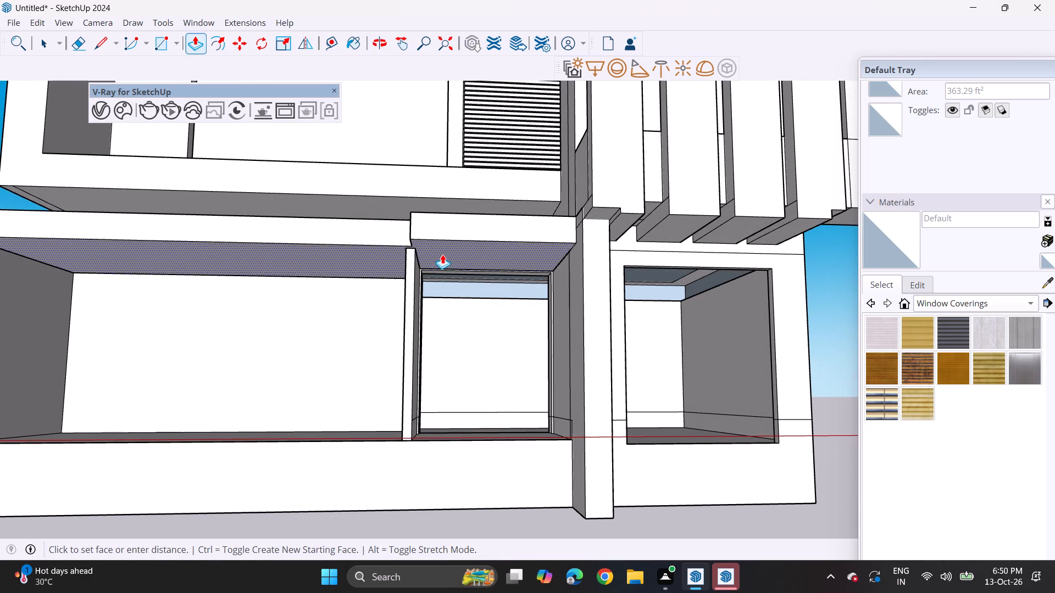
Draw a short line on the slab's underside from the projecting section's corner to the partition, separating the narrow bay's ceiling.
{"action": "middle_click_drag", "start_coordinate": [442, 254], "coordinate": [407, 228]}
{"action": "scroll", "coordinate": [442, 254], "scroll_direction": "up", "scroll_amount": 1}
{"action": "middle_click_drag", "start_coordinate": [411, 251], "coordinate": [443, 276]}
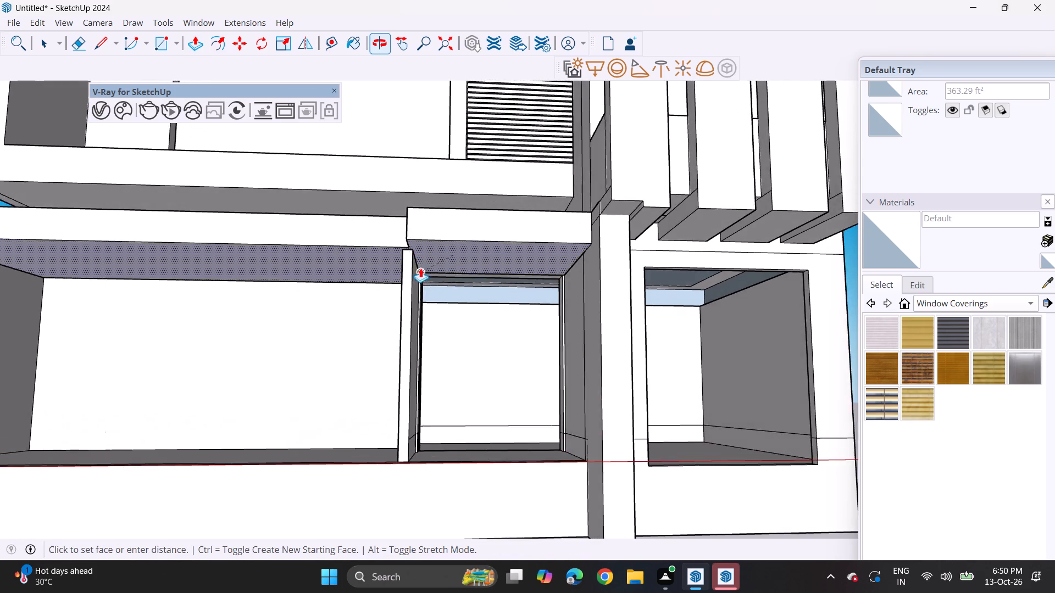
{"action": "scroll", "coordinate": [419, 264], "scroll_direction": "up", "scroll_amount": 4}
{"action": "key", "text": "Escape"}
{"action": "middle_click", "coordinate": [419, 258]}
{"action": "scroll", "coordinate": [419, 258], "scroll_direction": "up", "scroll_amount": 5}
{"action": "middle_click", "coordinate": [412, 242]}
{"action": "middle_click_drag", "start_coordinate": [410, 237], "coordinate": [371, 176]}
{"action": "scroll", "coordinate": [410, 237], "scroll_direction": "up", "scroll_amount": 2}
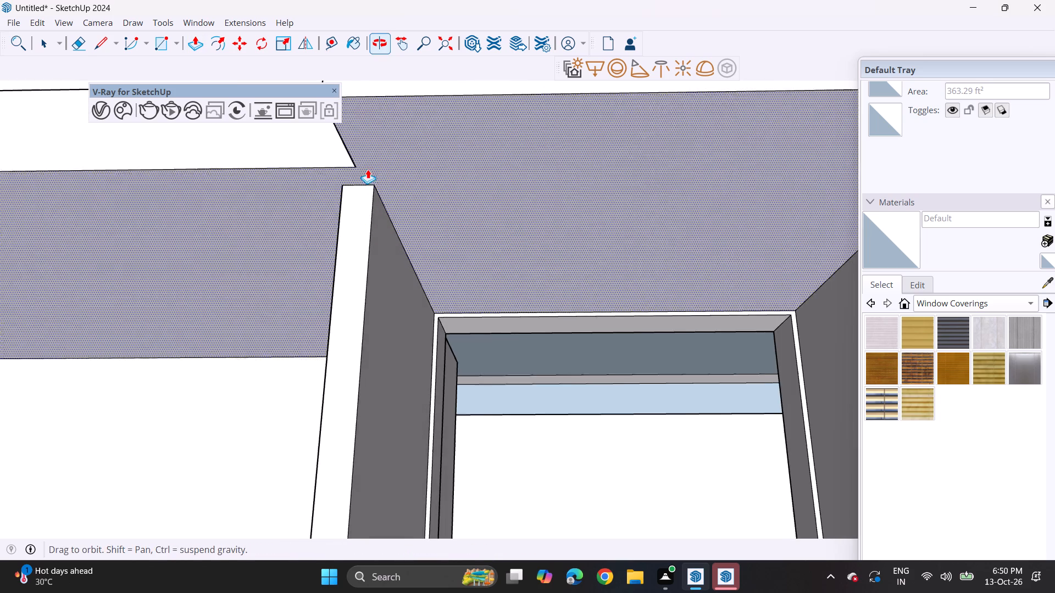
{"action": "left_click_drag", "start_coordinate": [95, 44], "coordinate": [100, 45]}
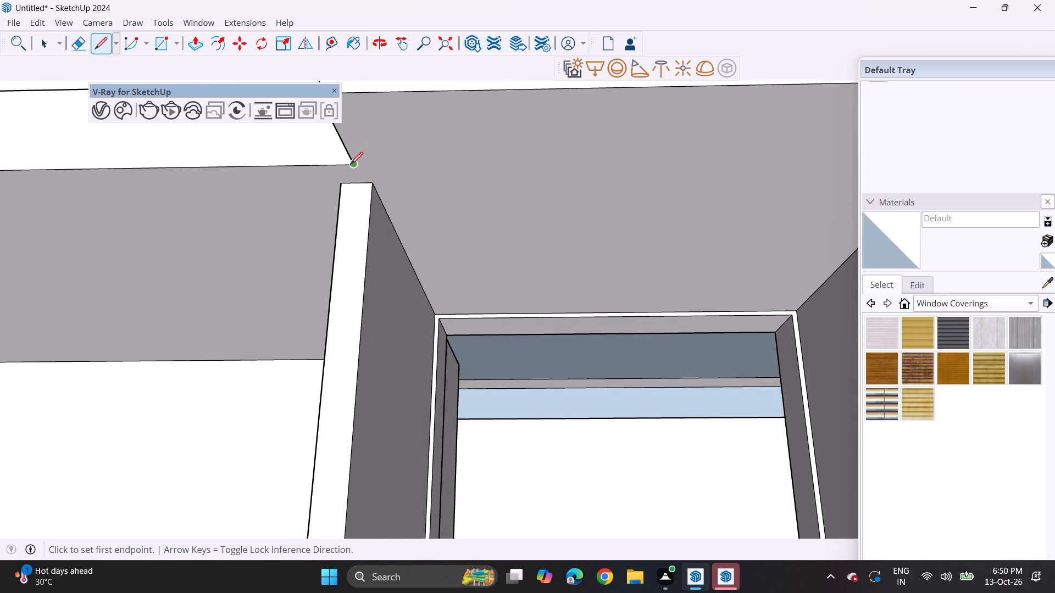
{"action": "left_click", "coordinate": [351, 164]}
{"action": "left_click", "coordinate": [359, 182]}
Push the narrow bay's ceiling face upward to thin the projecting slab section.
{"action": "scroll", "coordinate": [448, 198], "scroll_direction": "down", "scroll_amount": 9}
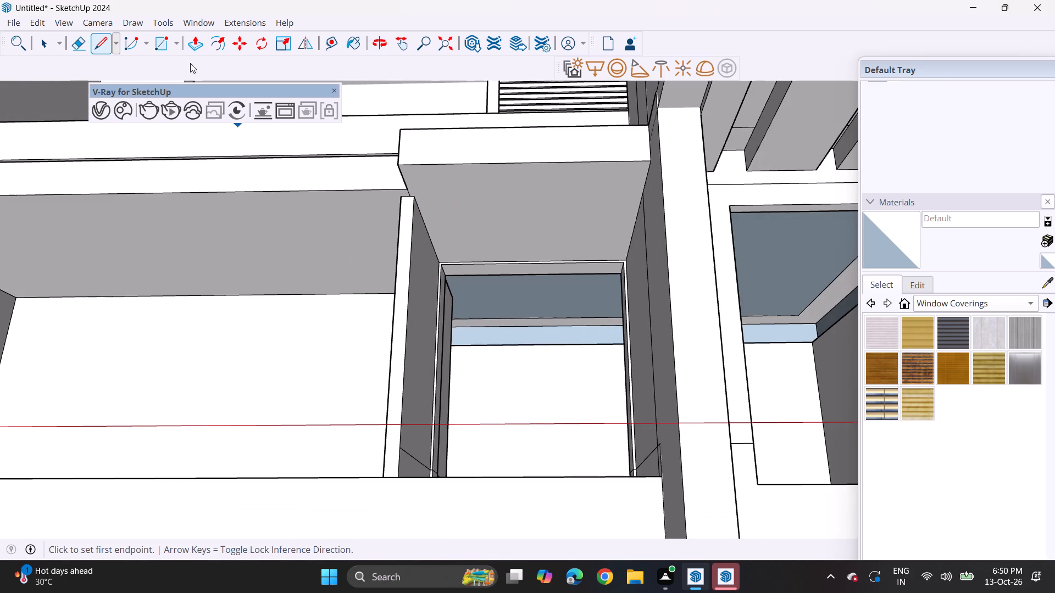
{"action": "left_click", "coordinate": [196, 48]}
{"action": "left_click", "coordinate": [480, 226]}
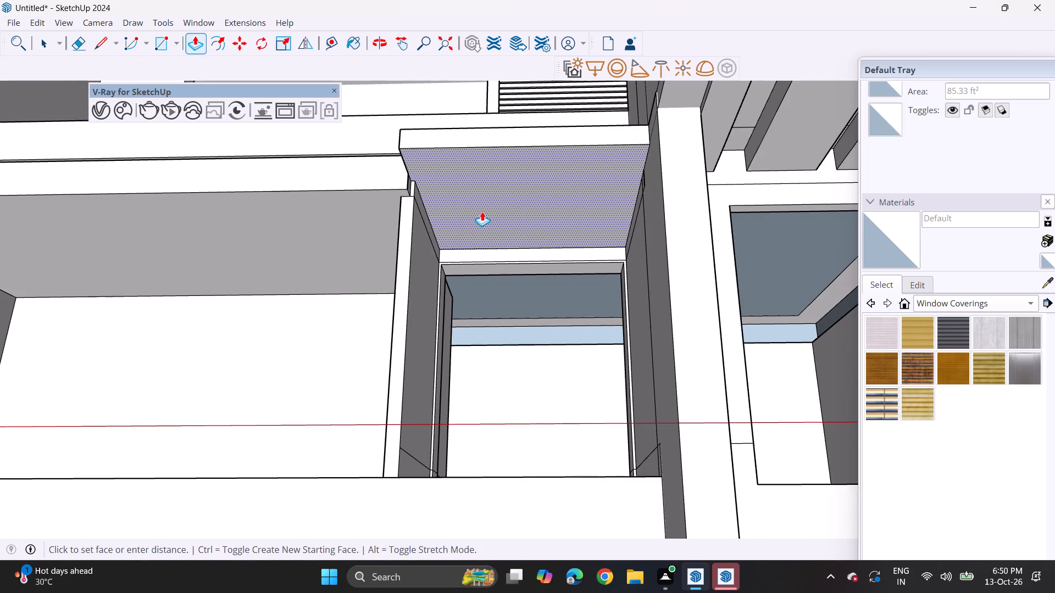
{"action": "left_click", "coordinate": [479, 220]}
Draw a dividing line across the slab's top in line with the partition and erase the border line within the projecting section.
{"action": "middle_click_drag", "start_coordinate": [475, 225], "coordinate": [497, 303]}
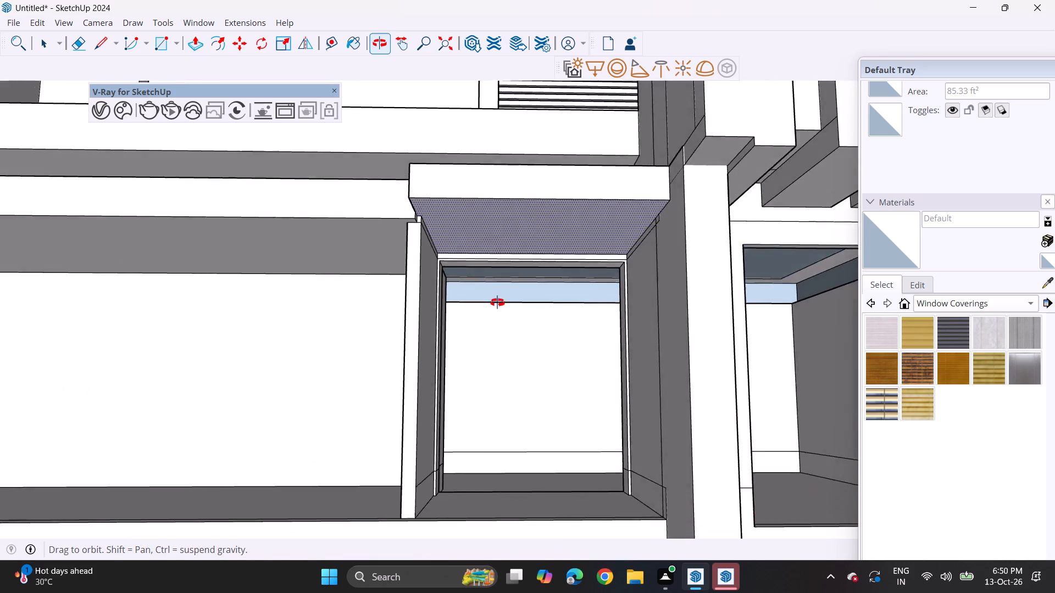
{"action": "middle_click_drag", "start_coordinate": [497, 303], "coordinate": [498, 310]}
{"action": "scroll", "coordinate": [487, 304], "scroll_direction": "down", "scroll_amount": 3}
{"action": "middle_click_drag", "start_coordinate": [480, 293], "coordinate": [484, 337]}
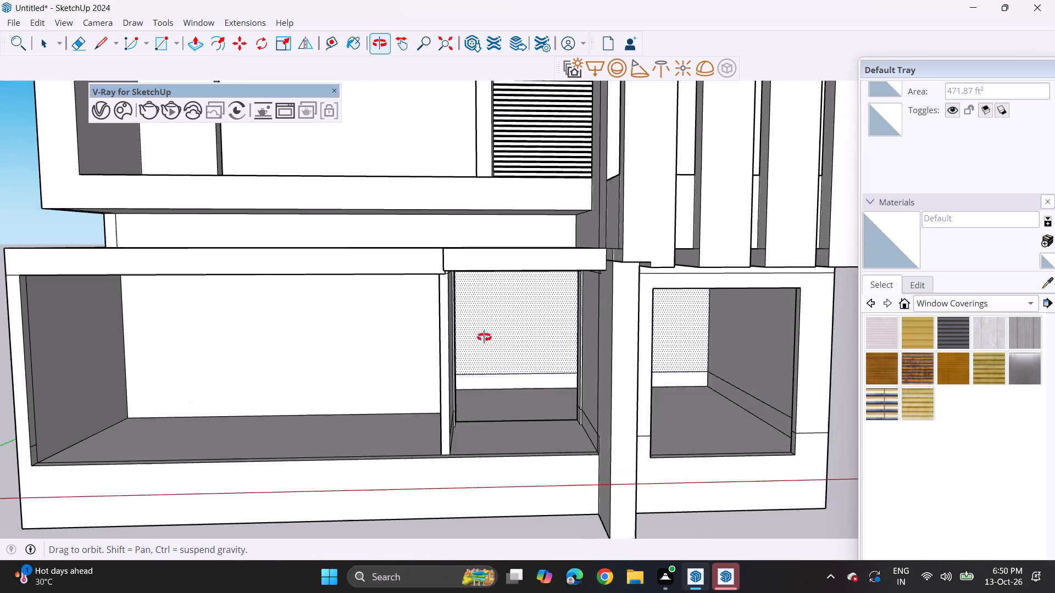
{"action": "middle_click_drag", "start_coordinate": [484, 337], "coordinate": [484, 344]}
{"action": "middle_click_drag", "start_coordinate": [480, 260], "coordinate": [495, 367]}
{"action": "left_click", "coordinate": [491, 300]}
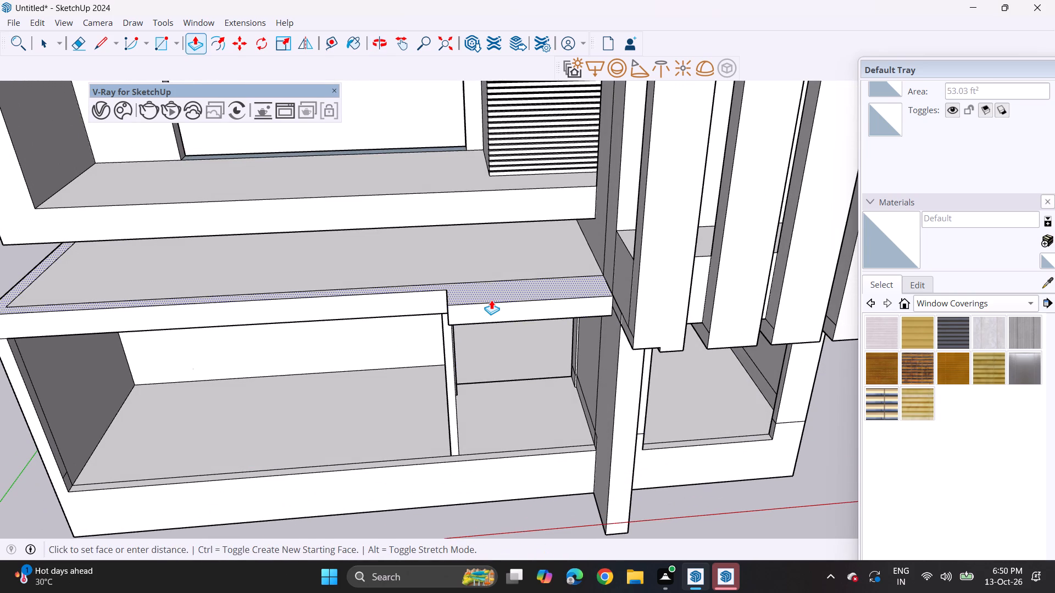
{"action": "key", "text": "Escape"}
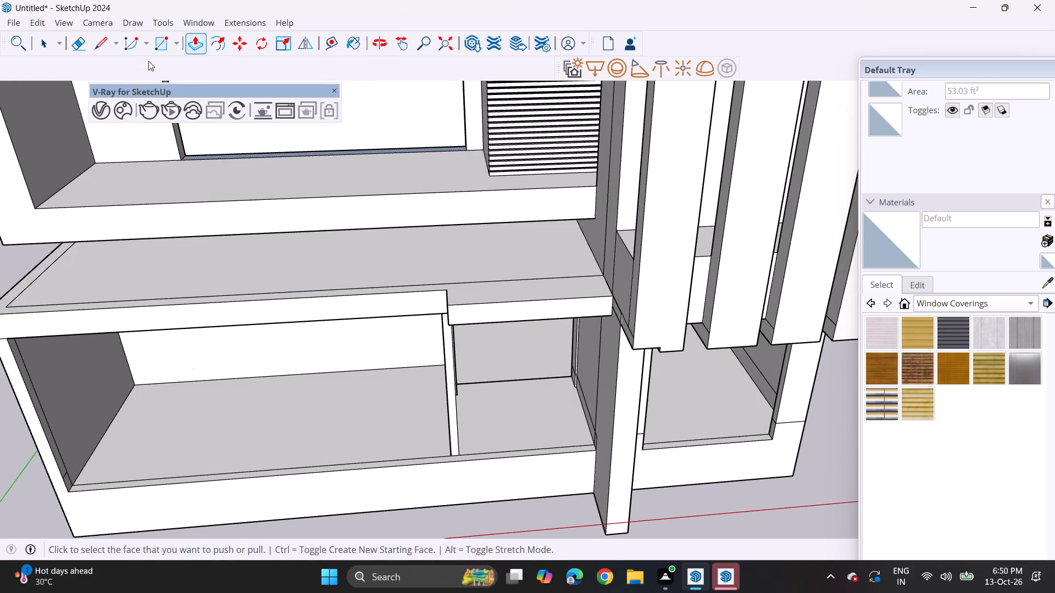
{"action": "left_click_drag", "start_coordinate": [99, 37], "coordinate": [104, 45]}
{"action": "left_click", "coordinate": [447, 290]}
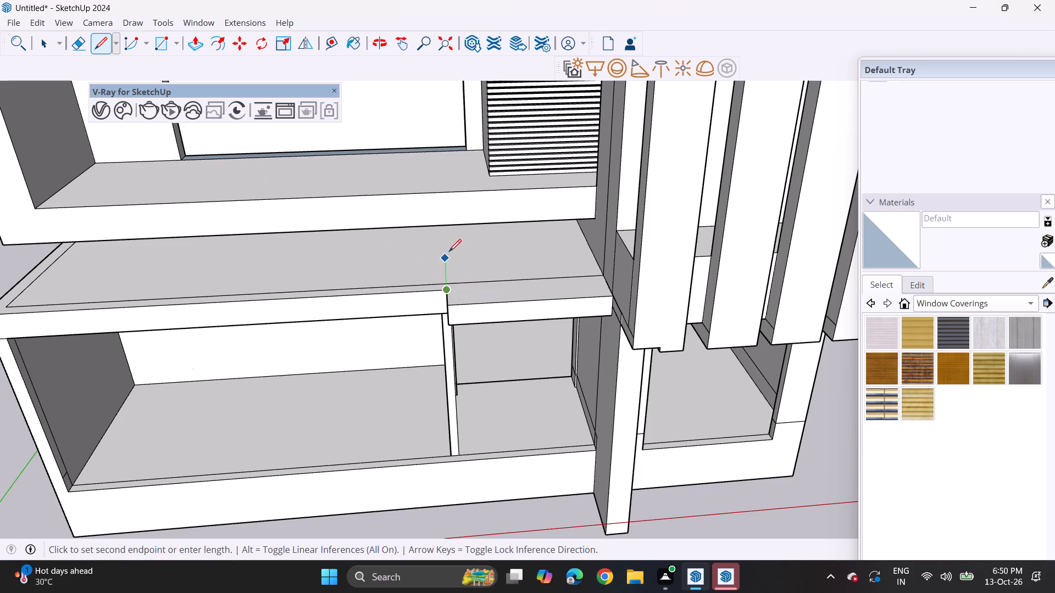
{"action": "middle_click_drag", "start_coordinate": [449, 246], "coordinate": [443, 209]}
{"action": "left_click", "coordinate": [441, 225]}
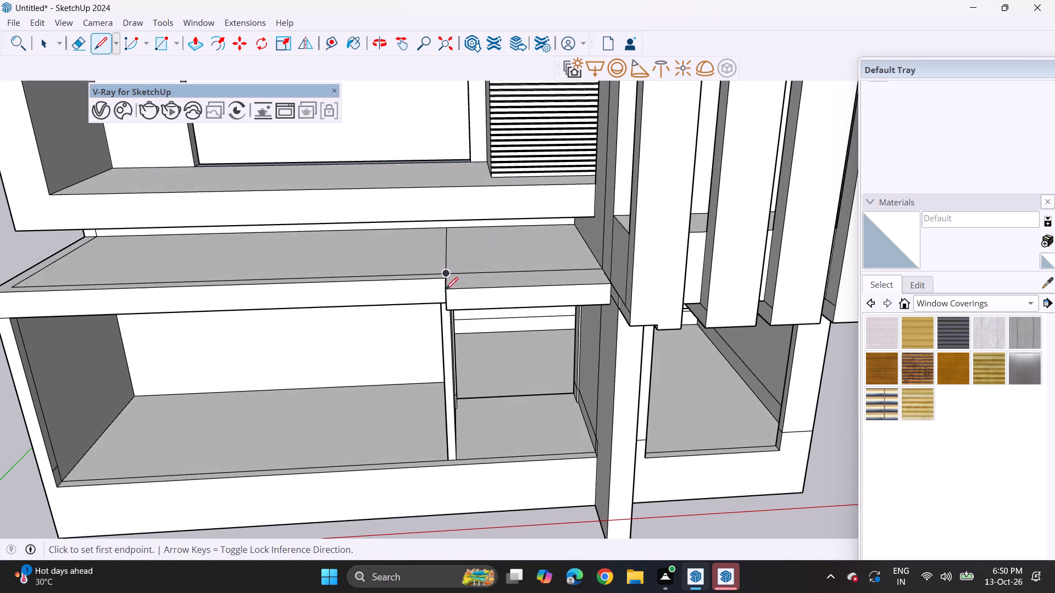
{"action": "left_click_drag", "start_coordinate": [74, 43], "coordinate": [79, 47]}
{"action": "left_click", "coordinate": [542, 275]}
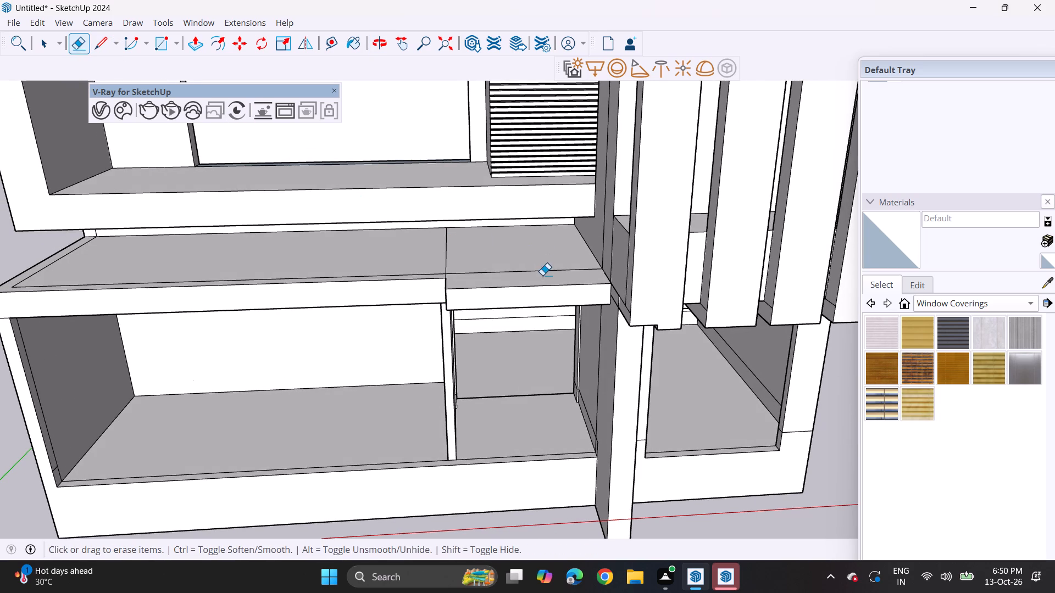
{"action": "left_click_drag", "start_coordinate": [503, 265], "coordinate": [506, 273]}
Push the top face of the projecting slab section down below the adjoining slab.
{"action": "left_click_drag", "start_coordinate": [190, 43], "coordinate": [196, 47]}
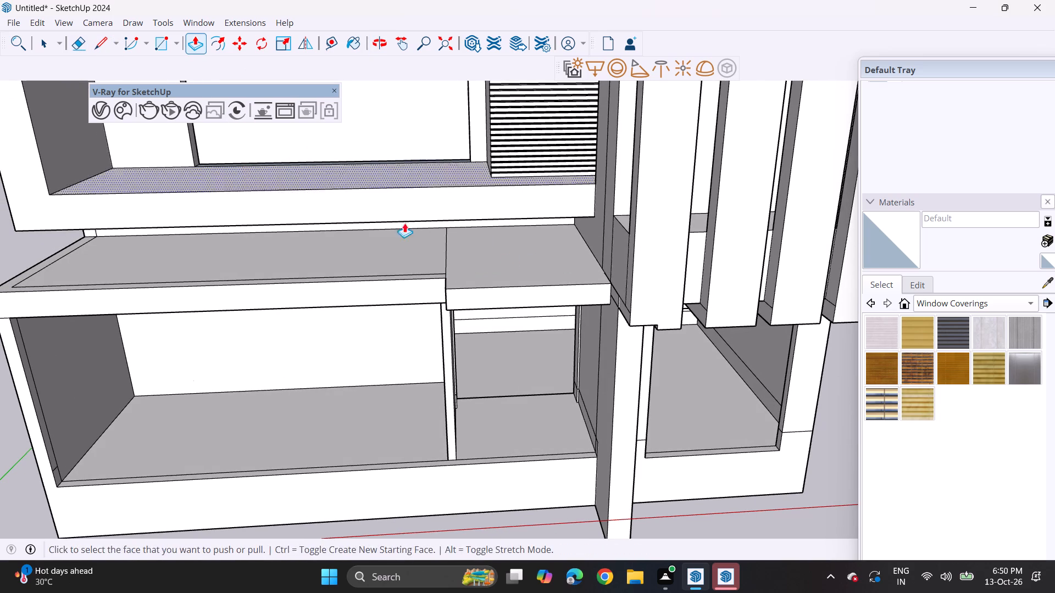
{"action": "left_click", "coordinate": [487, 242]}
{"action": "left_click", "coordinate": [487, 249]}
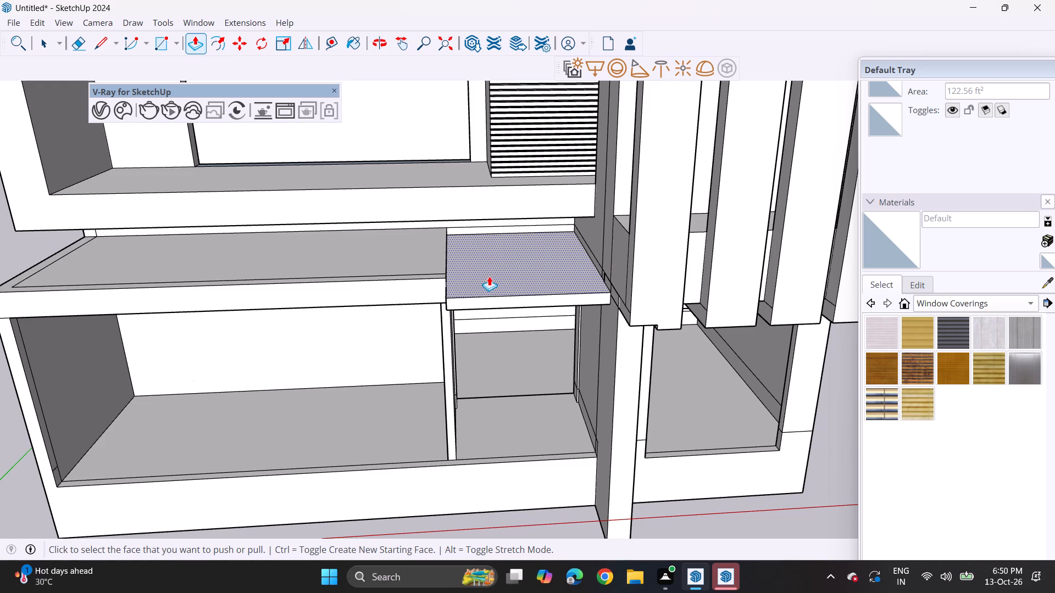
Raise the projecting slab section's top face above the adjoining slab, and push its underside up to a thin canopy.
{"action": "middle_click_drag", "start_coordinate": [489, 276], "coordinate": [465, 137]}
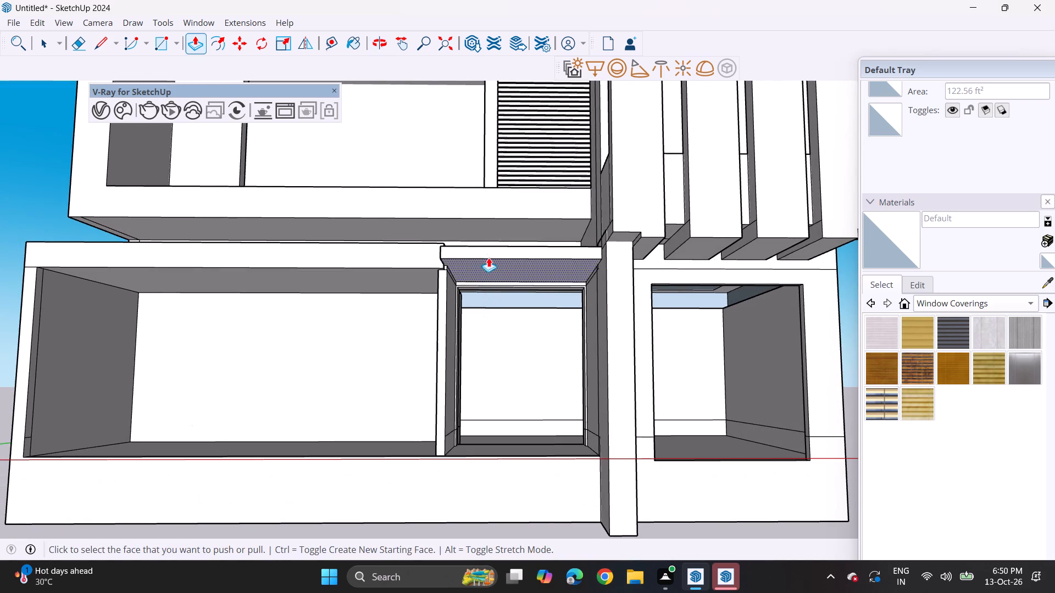
{"action": "middle_click_drag", "start_coordinate": [487, 272], "coordinate": [489, 374]}
{"action": "left_click", "coordinate": [493, 275]}
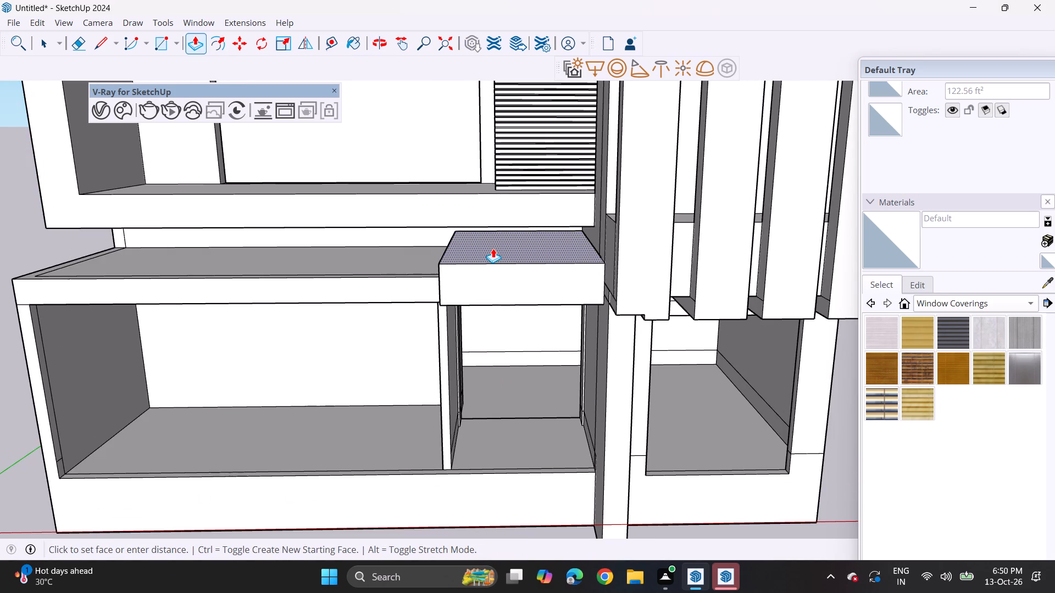
{"action": "left_click", "coordinate": [493, 250]}
{"action": "middle_click_drag", "start_coordinate": [509, 340], "coordinate": [501, 221]}
{"action": "left_click", "coordinate": [507, 271]}
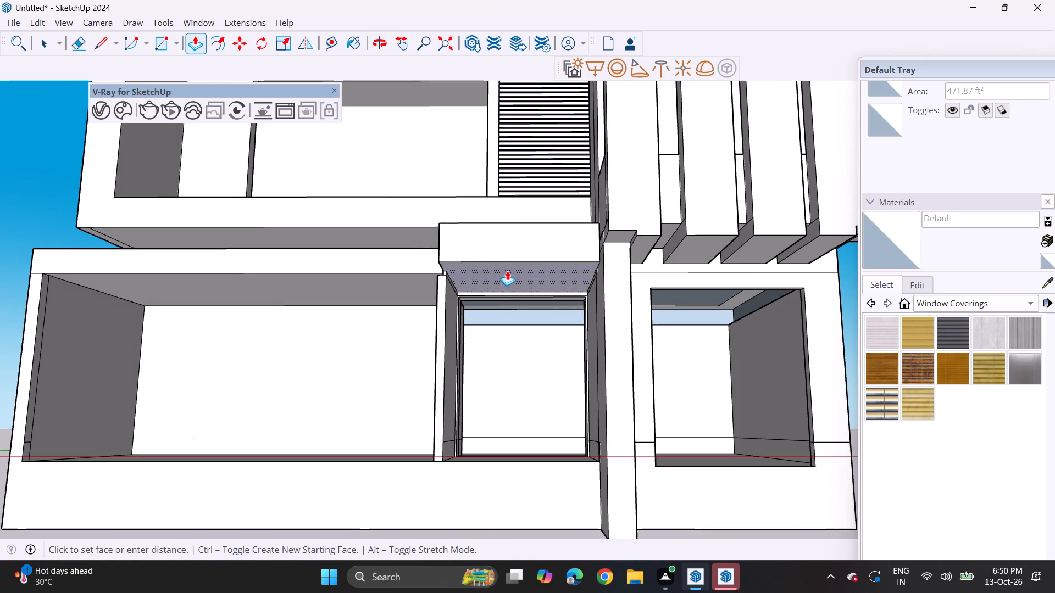
{"action": "left_click", "coordinate": [506, 253]}
Push the head of the narrow bay's back opening upward, towards the raised canopy's underside.
{"action": "middle_click_drag", "start_coordinate": [496, 280], "coordinate": [496, 295]}
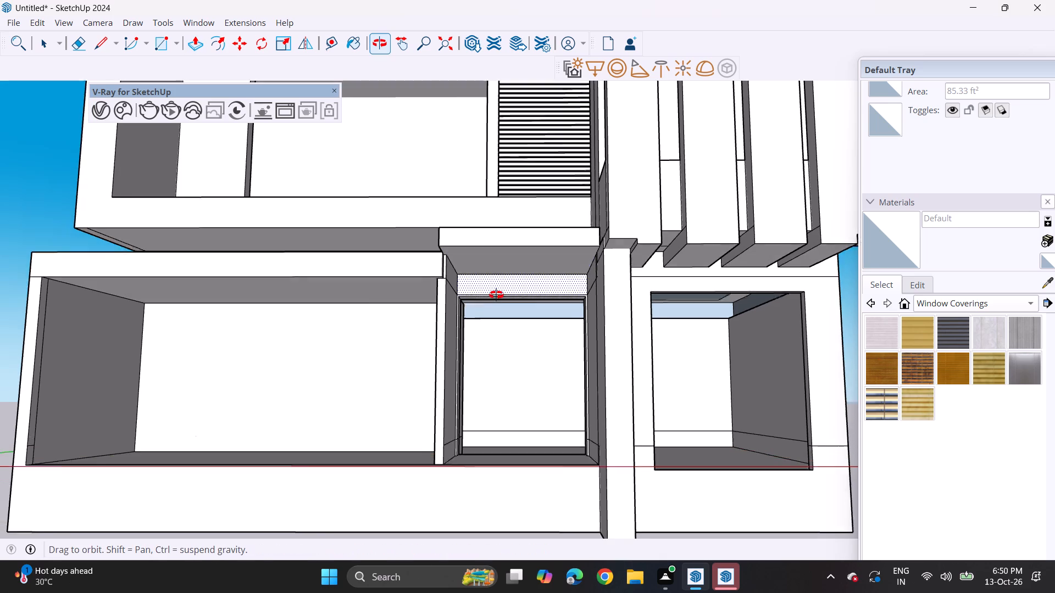
{"action": "middle_click_drag", "start_coordinate": [496, 295], "coordinate": [497, 255]}
{"action": "scroll", "coordinate": [514, 288], "scroll_direction": "up", "scroll_amount": 4}
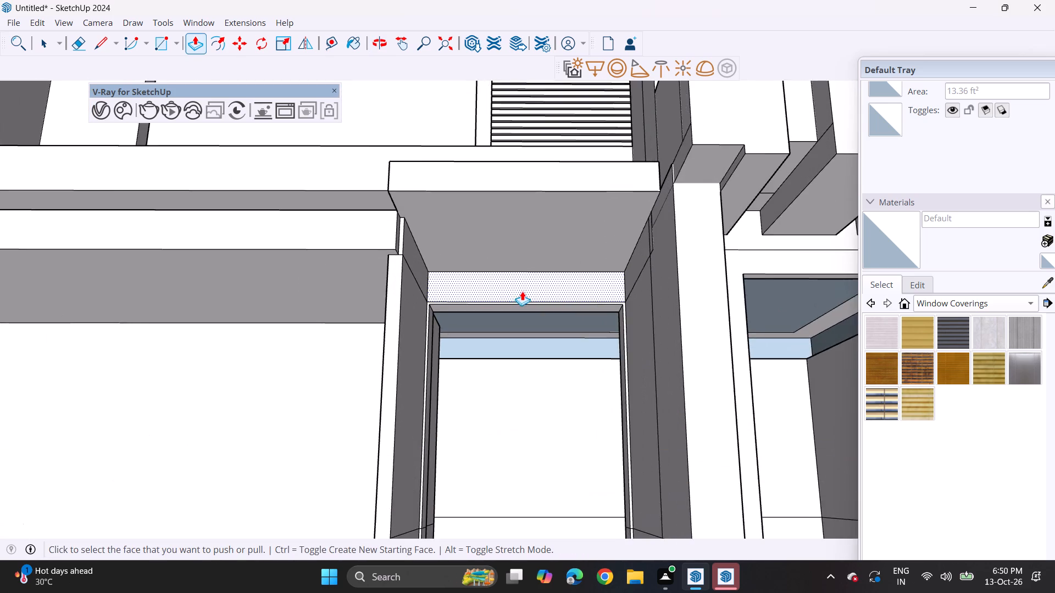
{"action": "scroll", "coordinate": [522, 291], "scroll_direction": "up", "scroll_amount": 2}
{"action": "left_click", "coordinate": [517, 316]}
{"action": "left_click", "coordinate": [517, 297]}
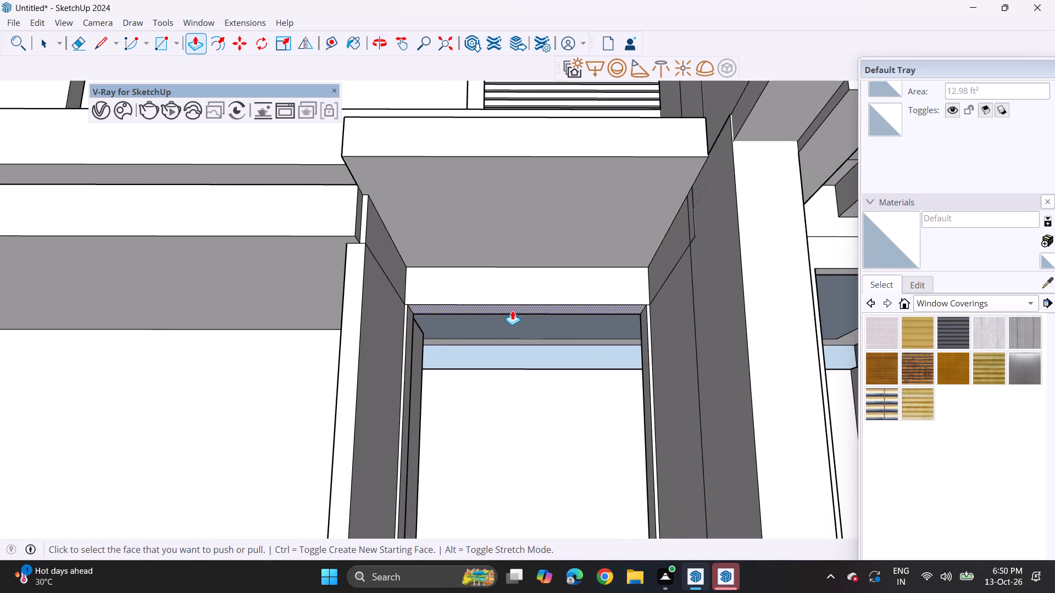
{"action": "left_click", "coordinate": [513, 309]}
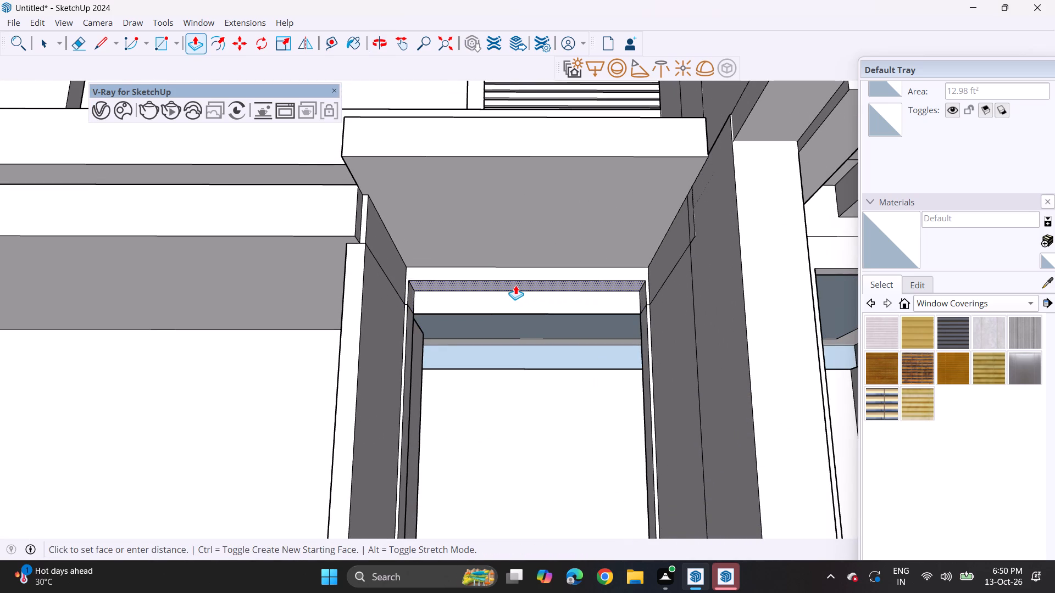
{"action": "left_click", "coordinate": [515, 285]}
{"action": "left_click", "coordinate": [524, 310]}
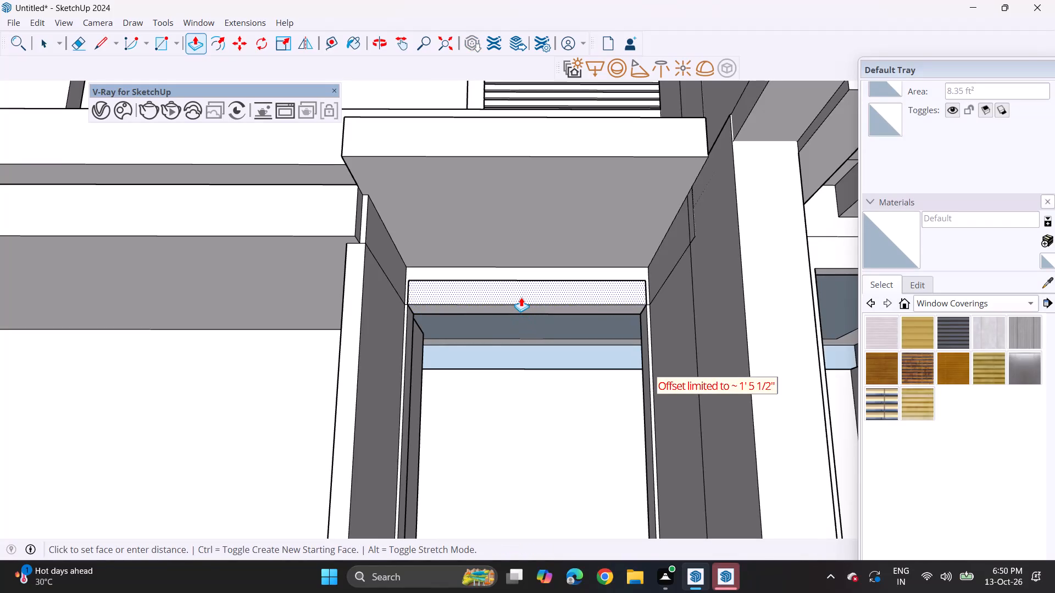
{"action": "key", "text": "Escape"}
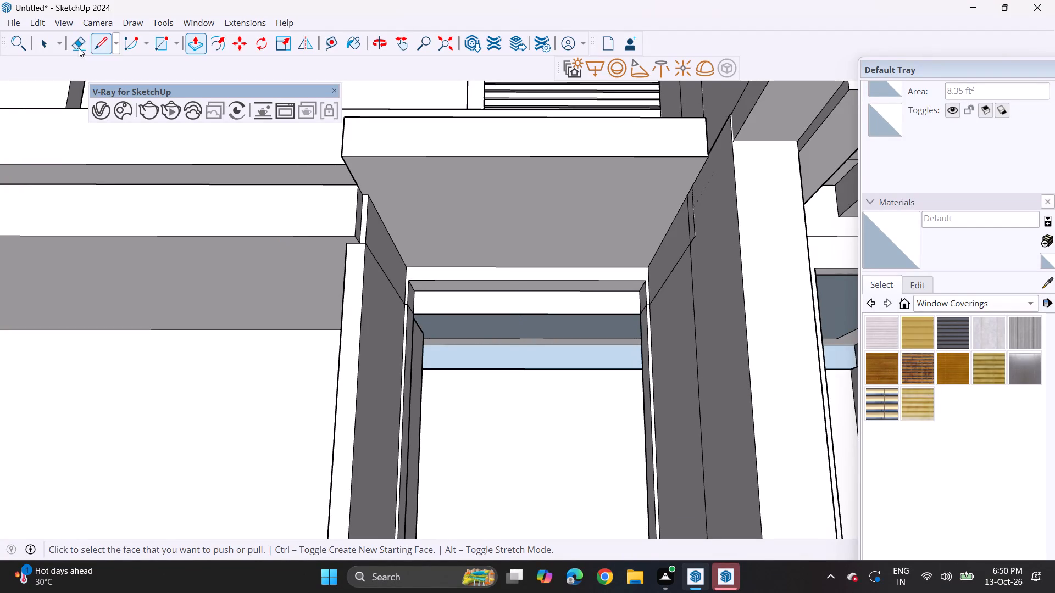
Erase the leftover edge below the raised head of the narrow bay's opening.
{"action": "left_click_drag", "start_coordinate": [74, 38], "coordinate": [80, 41]}
{"action": "left_click", "coordinate": [477, 307]}
{"action": "left_click_drag", "start_coordinate": [477, 311], "coordinate": [477, 317]}
{"action": "scroll", "coordinate": [490, 334], "scroll_direction": "down", "scroll_amount": 6}
Pull the top face of the low inner wall behind the narrow bay's opening up to the raised canopy's underside.
{"action": "middle_click_drag", "start_coordinate": [496, 378], "coordinate": [496, 430]}
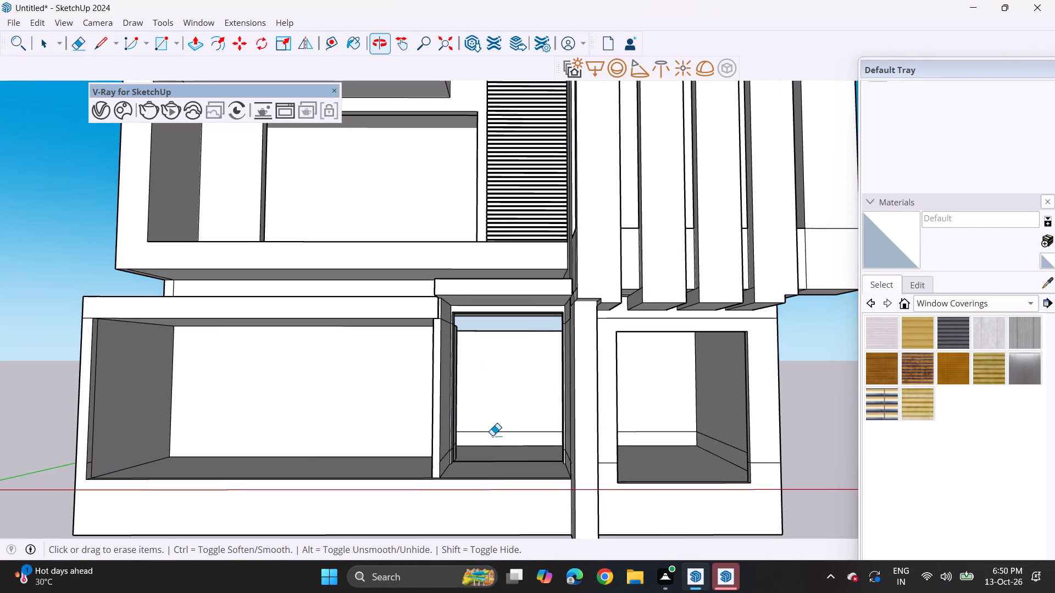
{"action": "middle_click_drag", "start_coordinate": [482, 412], "coordinate": [487, 444]}
{"action": "middle_click_drag", "start_coordinate": [473, 373], "coordinate": [430, 344]}
{"action": "scroll", "coordinate": [475, 326], "scroll_direction": "up", "scroll_amount": 6}
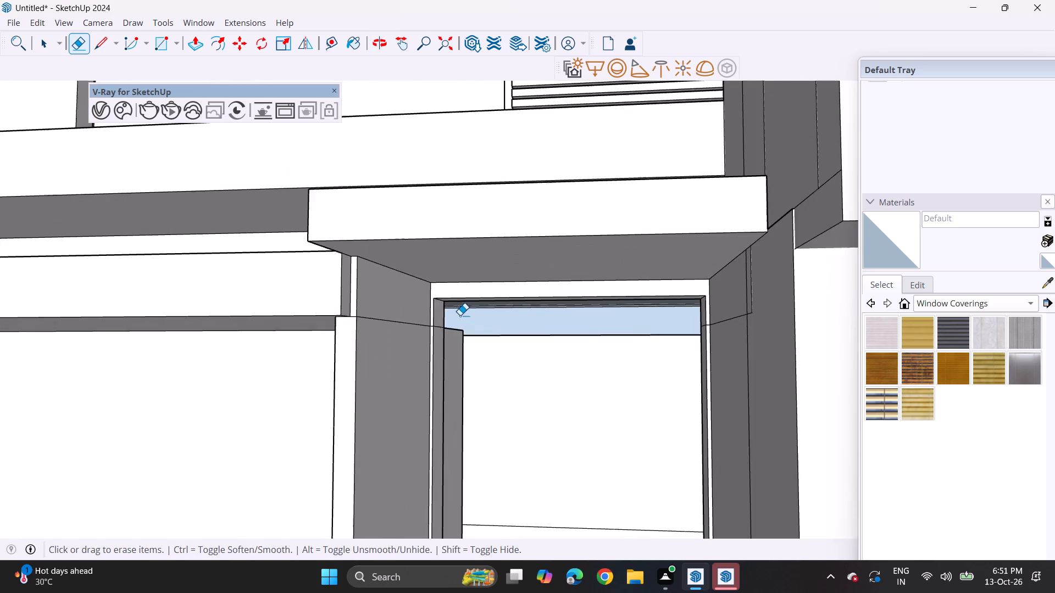
{"action": "middle_click_drag", "start_coordinate": [457, 315], "coordinate": [453, 352]}
{"action": "scroll", "coordinate": [454, 355], "scroll_direction": "up", "scroll_amount": 1}
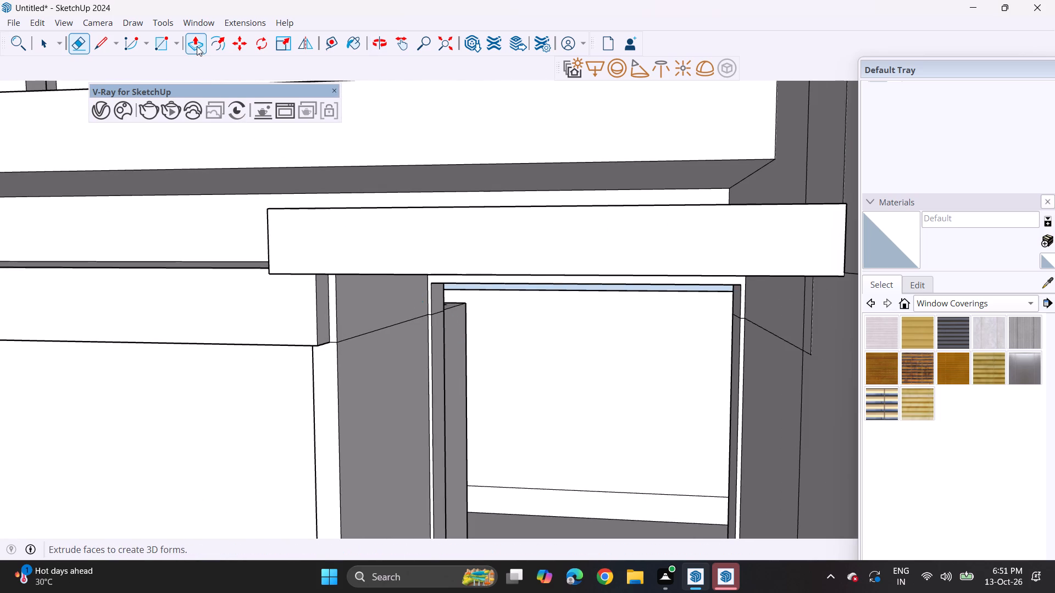
{"action": "left_click_drag", "start_coordinate": [197, 46], "coordinate": [202, 47]}
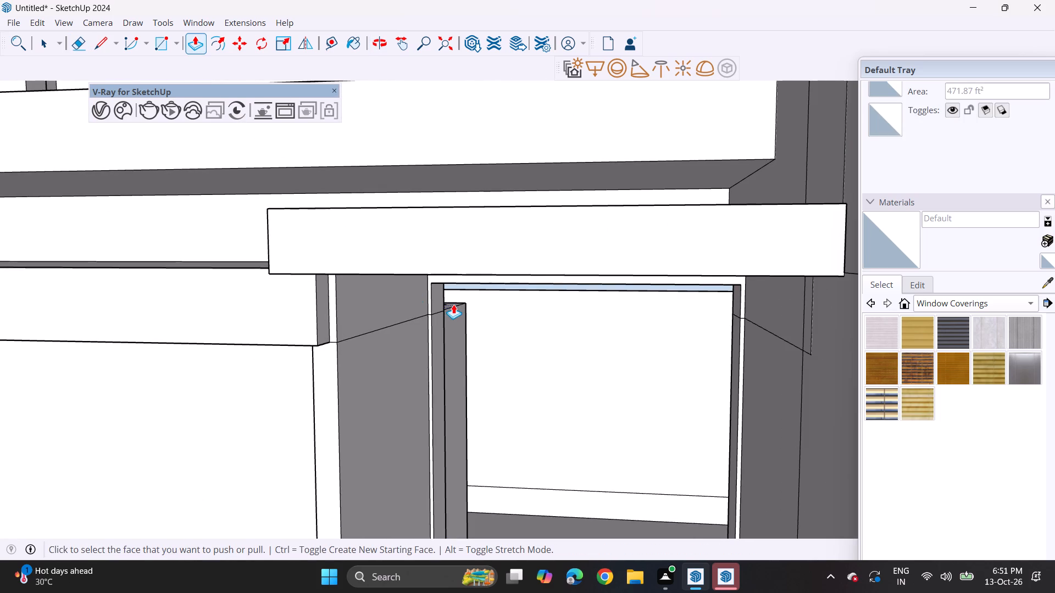
{"action": "left_click", "coordinate": [453, 304]}
{"action": "middle_click_drag", "start_coordinate": [459, 272], "coordinate": [461, 234]}
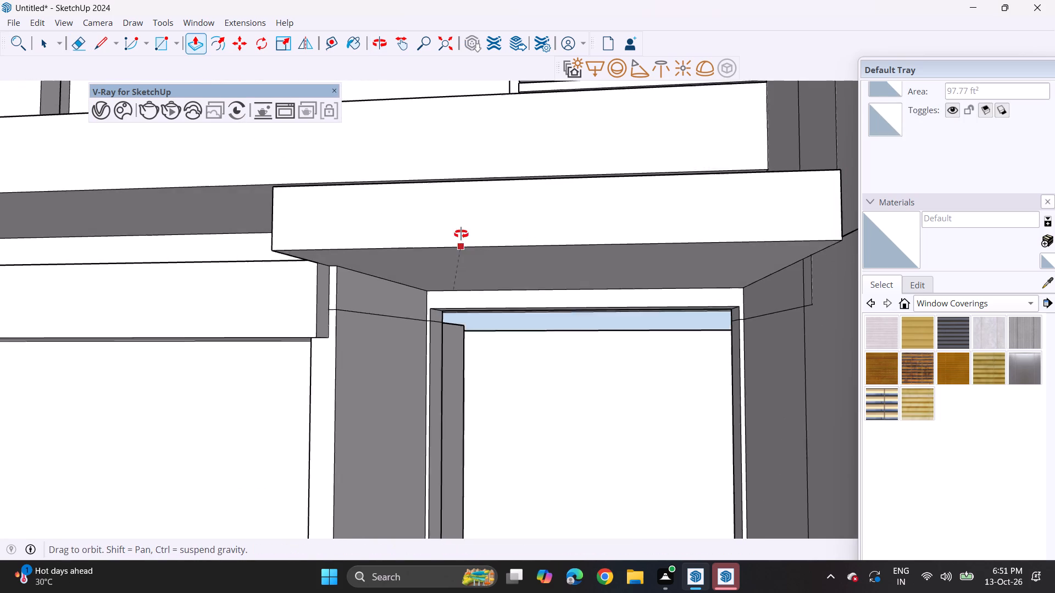
{"action": "middle_click_drag", "start_coordinate": [461, 234], "coordinate": [461, 233]}
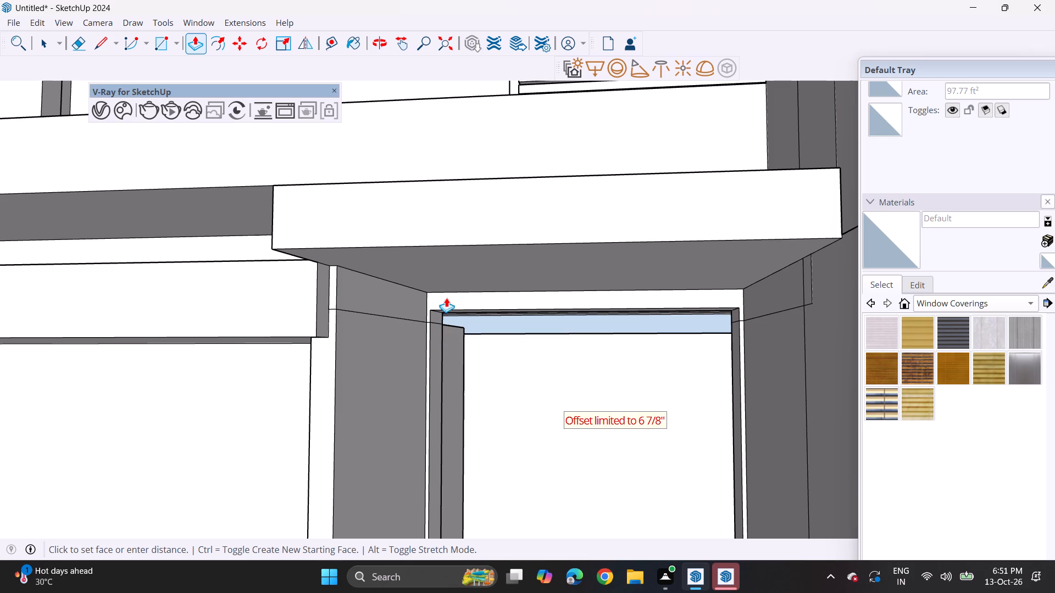
{"action": "left_click", "coordinate": [346, 264]}
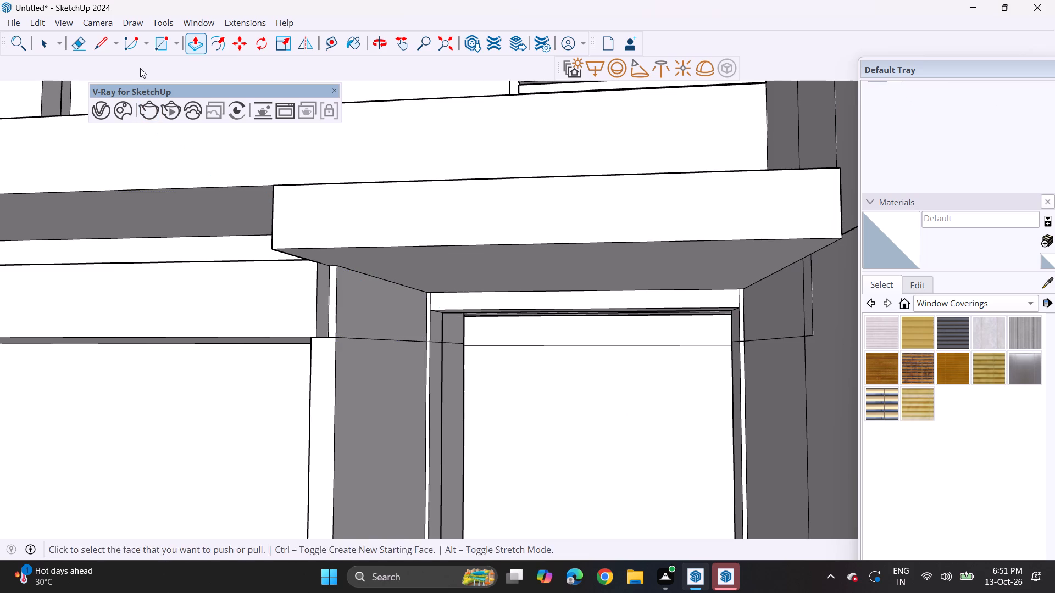
Erase the leftover seam lines across the narrow bay's side walls, jambs and back wall below the canopy.
{"action": "left_click", "coordinate": [79, 33]}
{"action": "left_click_drag", "start_coordinate": [397, 330], "coordinate": [402, 377]}
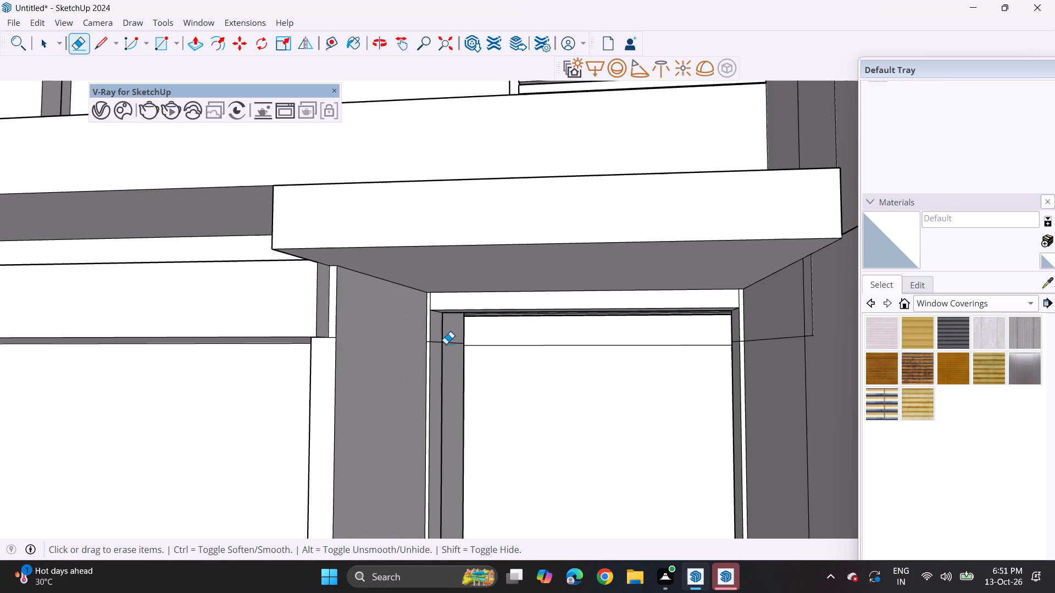
{"action": "left_click_drag", "start_coordinate": [440, 337], "coordinate": [438, 353]}
{"action": "left_click_drag", "start_coordinate": [450, 339], "coordinate": [458, 357]}
{"action": "left_click_drag", "start_coordinate": [670, 345], "coordinate": [673, 363]}
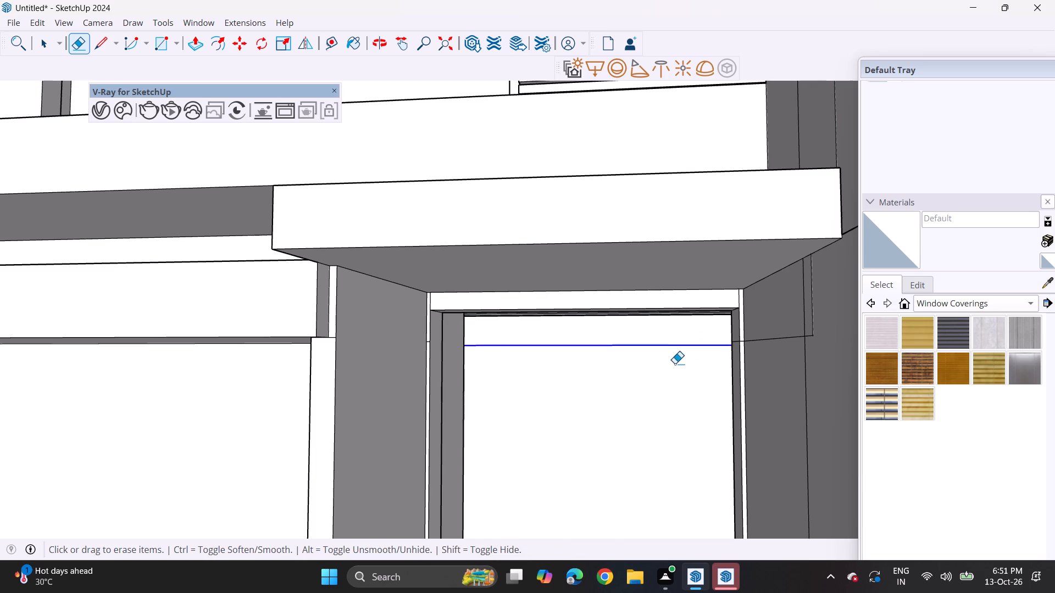
{"action": "left_click_drag", "start_coordinate": [755, 335], "coordinate": [763, 359]}
{"action": "left_click", "coordinate": [735, 340]}
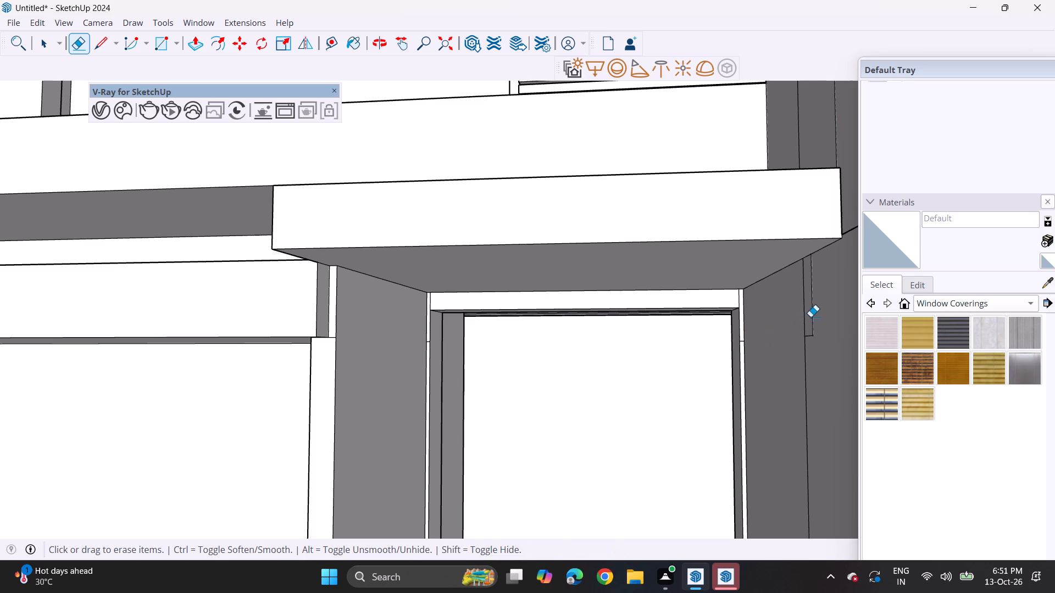
{"action": "left_click_drag", "start_coordinate": [811, 317], "coordinate": [815, 335]}
{"action": "left_click_drag", "start_coordinate": [808, 331], "coordinate": [807, 345]}
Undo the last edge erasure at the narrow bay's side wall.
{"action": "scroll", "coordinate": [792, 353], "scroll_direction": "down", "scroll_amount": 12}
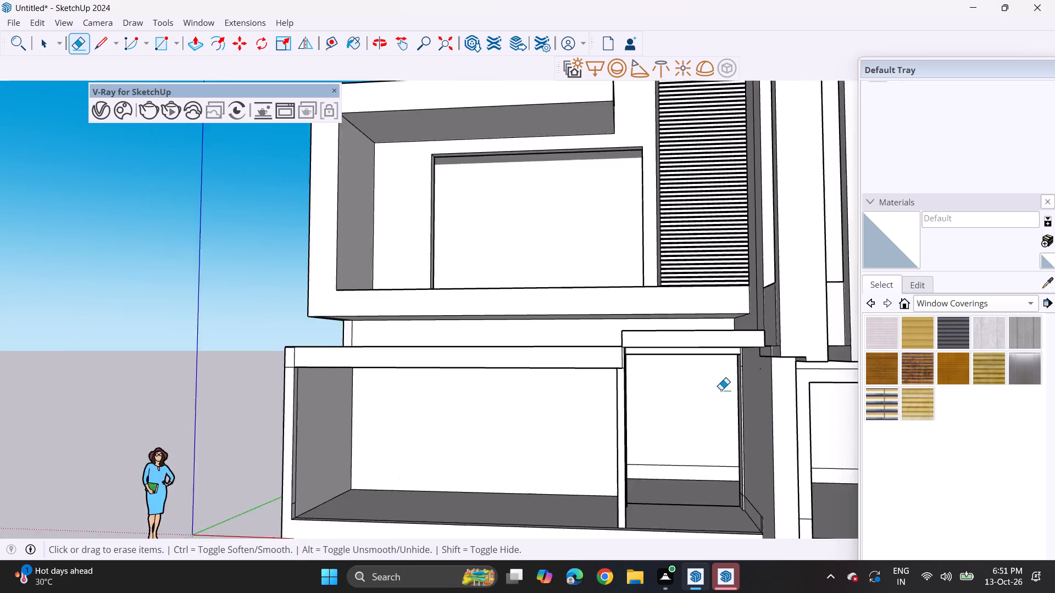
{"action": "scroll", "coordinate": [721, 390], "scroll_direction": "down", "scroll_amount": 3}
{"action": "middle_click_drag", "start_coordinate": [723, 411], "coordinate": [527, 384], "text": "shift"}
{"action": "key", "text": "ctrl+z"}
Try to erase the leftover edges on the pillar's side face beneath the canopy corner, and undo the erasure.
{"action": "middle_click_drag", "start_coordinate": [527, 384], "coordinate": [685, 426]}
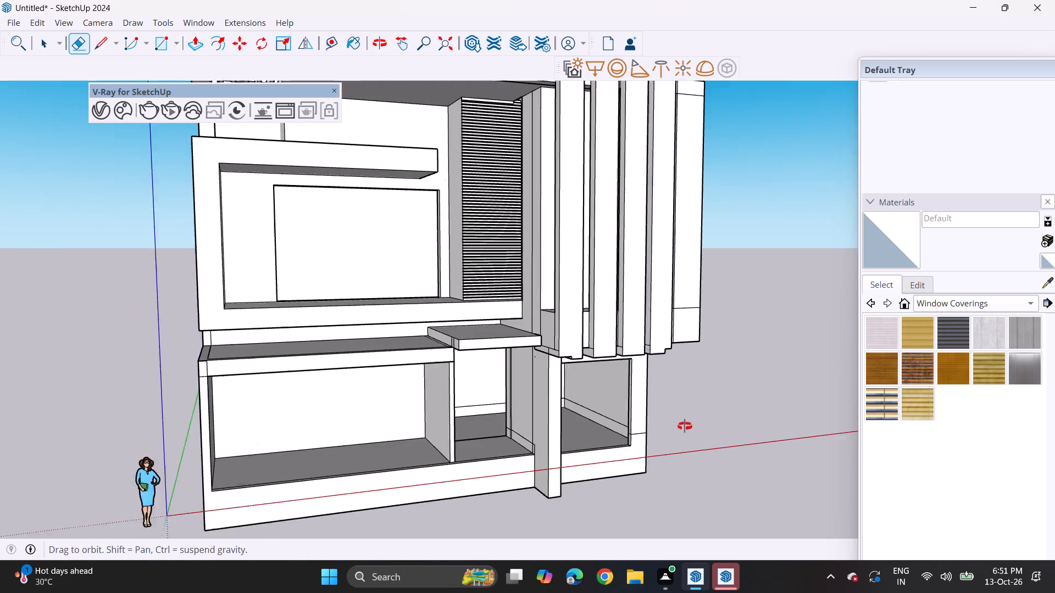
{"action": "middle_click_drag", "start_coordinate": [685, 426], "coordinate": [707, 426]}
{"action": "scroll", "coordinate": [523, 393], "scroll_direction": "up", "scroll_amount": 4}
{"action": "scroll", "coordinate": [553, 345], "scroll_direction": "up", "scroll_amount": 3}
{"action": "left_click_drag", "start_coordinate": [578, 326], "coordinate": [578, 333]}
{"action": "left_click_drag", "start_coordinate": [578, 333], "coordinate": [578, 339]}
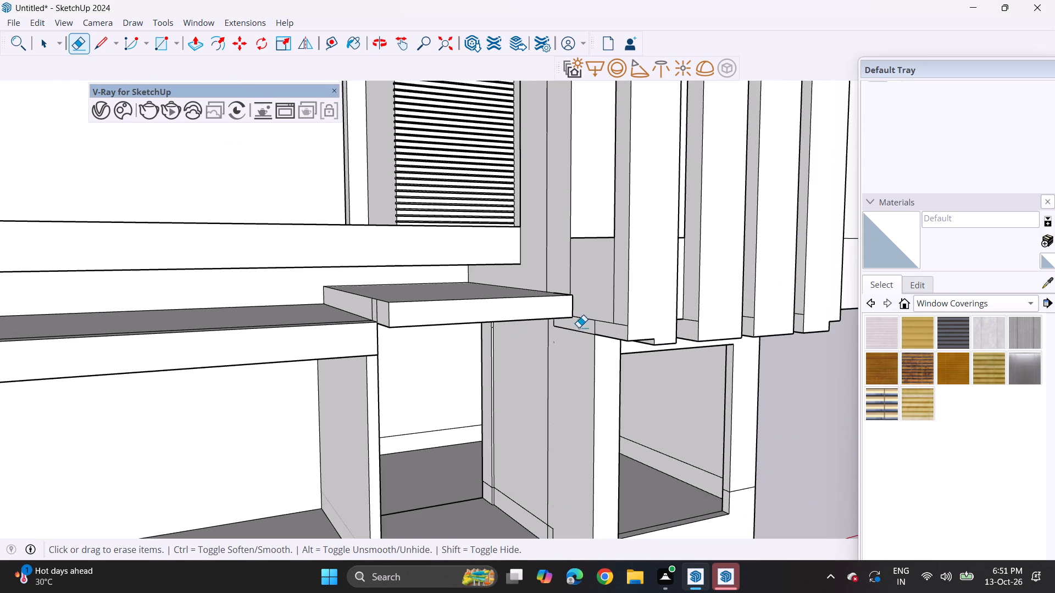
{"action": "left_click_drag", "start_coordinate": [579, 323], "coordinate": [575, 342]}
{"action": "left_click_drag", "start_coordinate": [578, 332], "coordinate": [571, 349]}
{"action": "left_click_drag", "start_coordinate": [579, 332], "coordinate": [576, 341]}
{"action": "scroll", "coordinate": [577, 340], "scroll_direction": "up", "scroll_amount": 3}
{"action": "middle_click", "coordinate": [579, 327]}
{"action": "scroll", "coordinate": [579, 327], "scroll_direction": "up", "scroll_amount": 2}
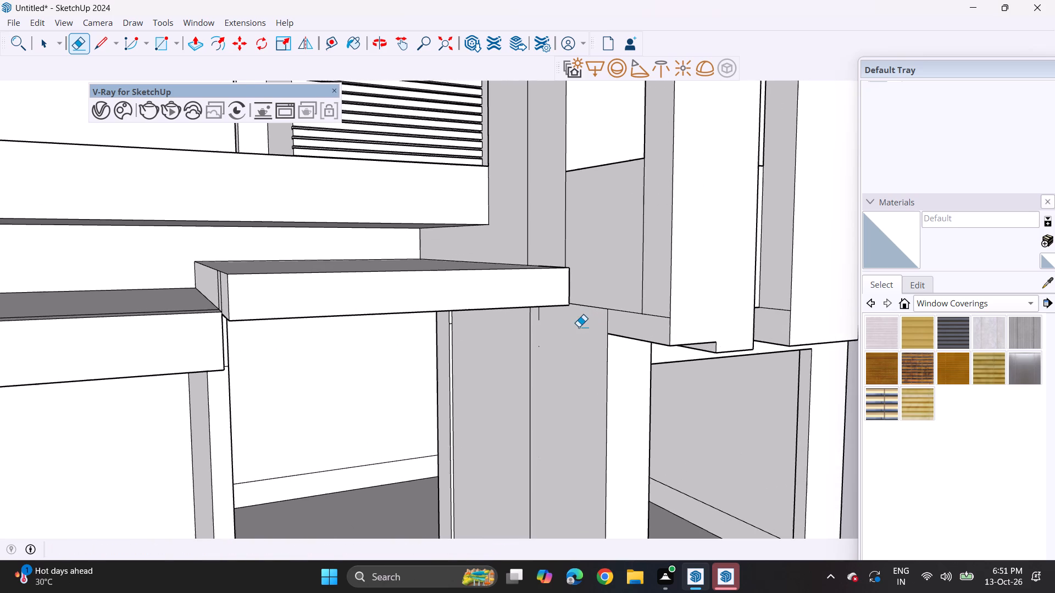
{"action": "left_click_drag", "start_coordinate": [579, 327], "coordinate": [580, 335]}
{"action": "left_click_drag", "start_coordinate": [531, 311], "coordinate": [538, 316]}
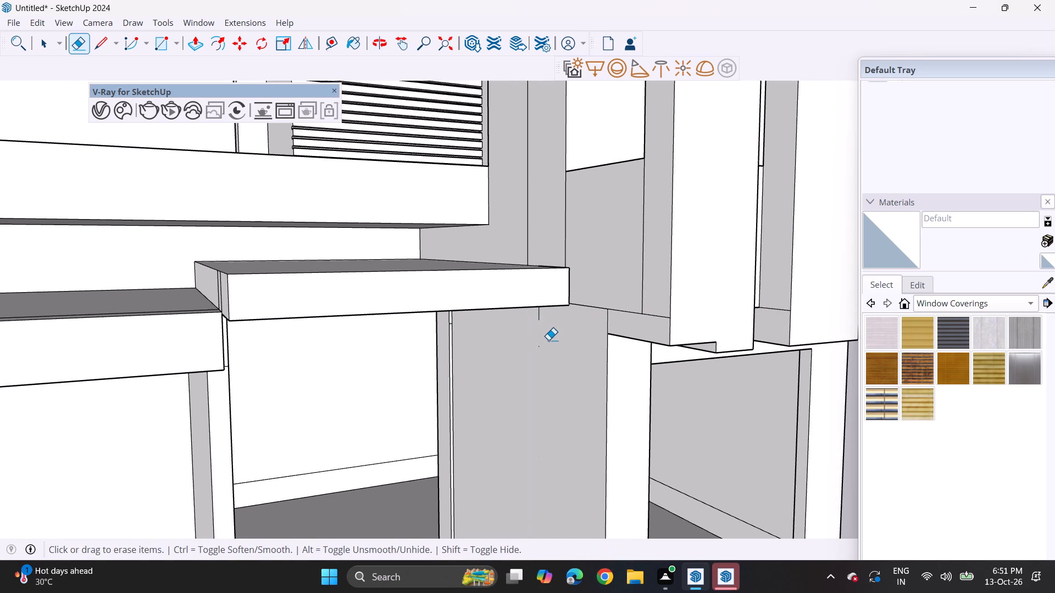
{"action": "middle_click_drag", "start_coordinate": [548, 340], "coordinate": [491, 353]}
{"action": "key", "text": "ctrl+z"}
Erase the small leftover edges at the foot of the narrow bay's side wall, beside the front pillar.
{"action": "scroll", "coordinate": [491, 353], "scroll_direction": "down", "scroll_amount": 7}
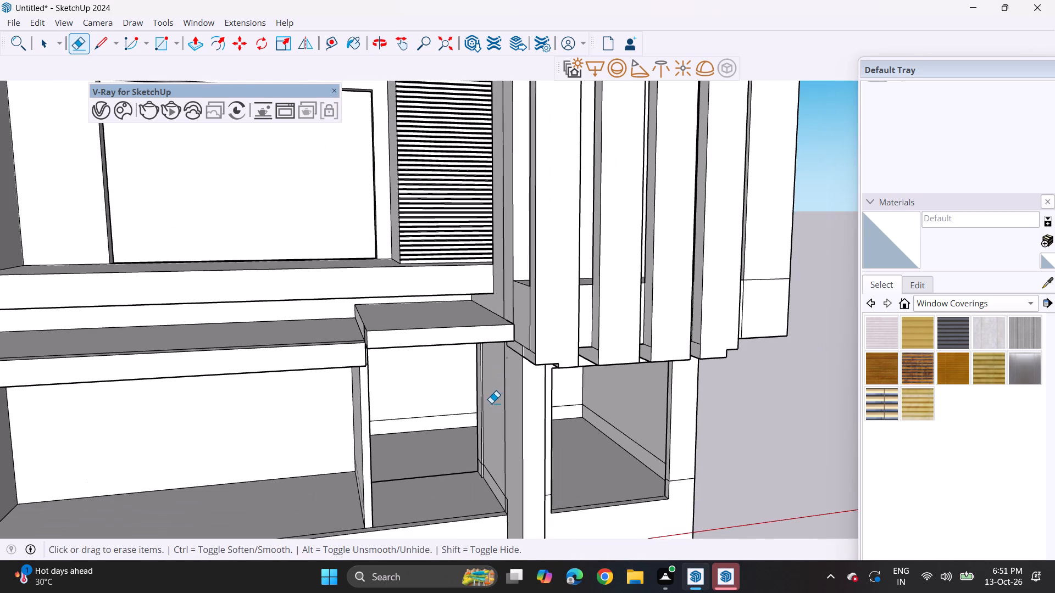
{"action": "middle_click_drag", "start_coordinate": [490, 405], "coordinate": [576, 385], "text": "shift"}
{"action": "middle_click_drag", "start_coordinate": [556, 391], "coordinate": [504, 343]}
{"action": "left_click_drag", "start_coordinate": [584, 458], "coordinate": [583, 467]}
{"action": "middle_click", "coordinate": [659, 518]}
{"action": "middle_click_drag", "start_coordinate": [593, 510], "coordinate": [660, 510]}
{"action": "scroll", "coordinate": [593, 510], "scroll_direction": "up", "scroll_amount": 7}
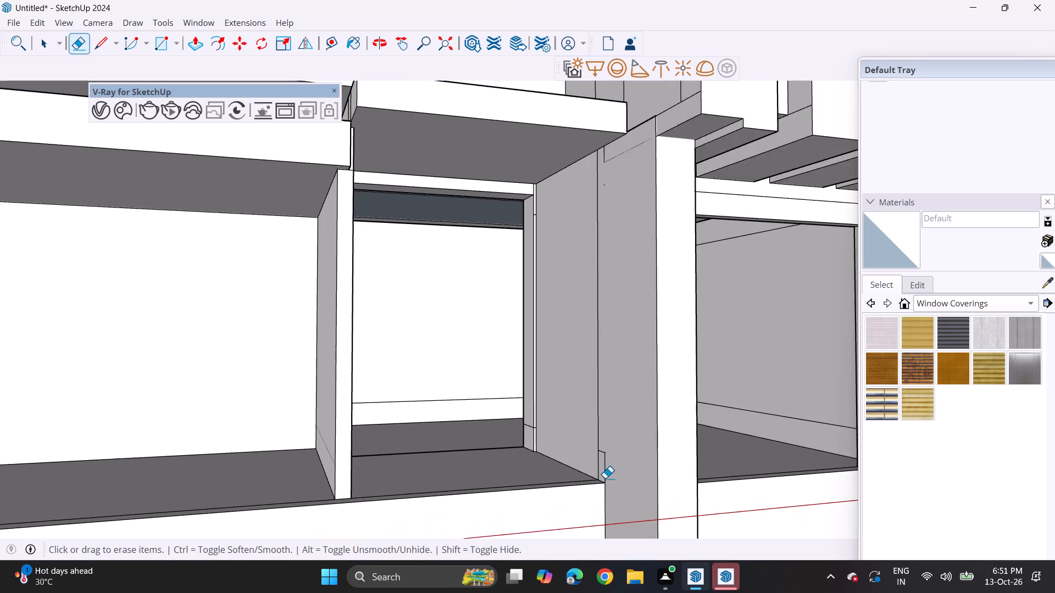
{"action": "scroll", "coordinate": [605, 478], "scroll_direction": "up", "scroll_amount": 2}
{"action": "left_click_drag", "start_coordinate": [602, 446], "coordinate": [603, 452]}
{"action": "left_click", "coordinate": [604, 455]}
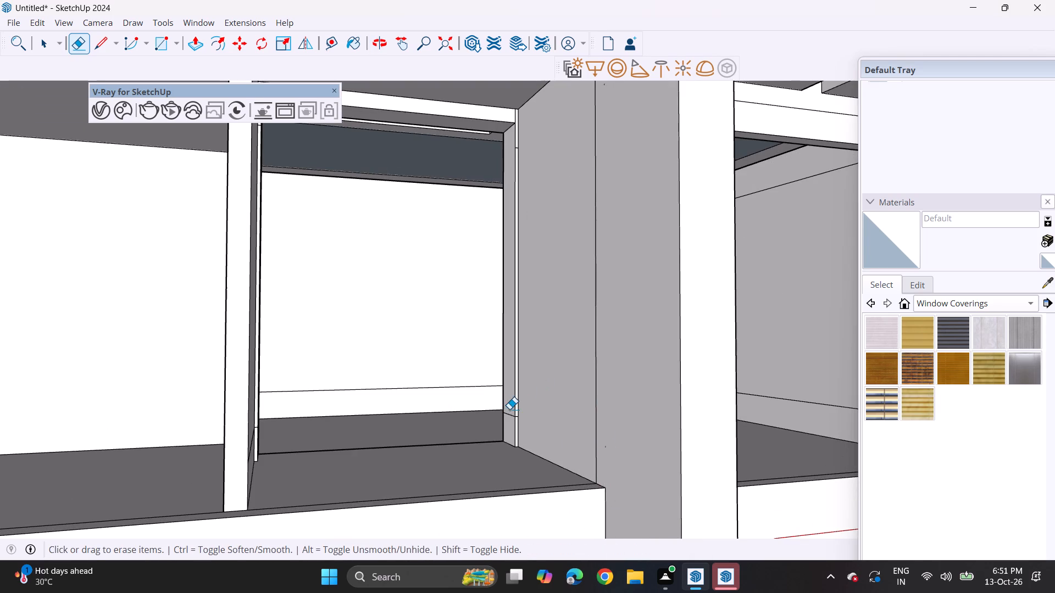
Erase the short horizontal seam near the foot of the narrow bay's back-opening jamb, undoing the first erasure and redoing it.
{"action": "left_click_drag", "start_coordinate": [512, 410], "coordinate": [515, 428]}
{"action": "key", "text": "ctrl+z"}
{"action": "left_click_drag", "start_coordinate": [512, 413], "coordinate": [510, 419]}
Examine the ground floor bays and the whole front elevation from several angles.
{"action": "scroll", "coordinate": [520, 445], "scroll_direction": "down", "scroll_amount": 5}
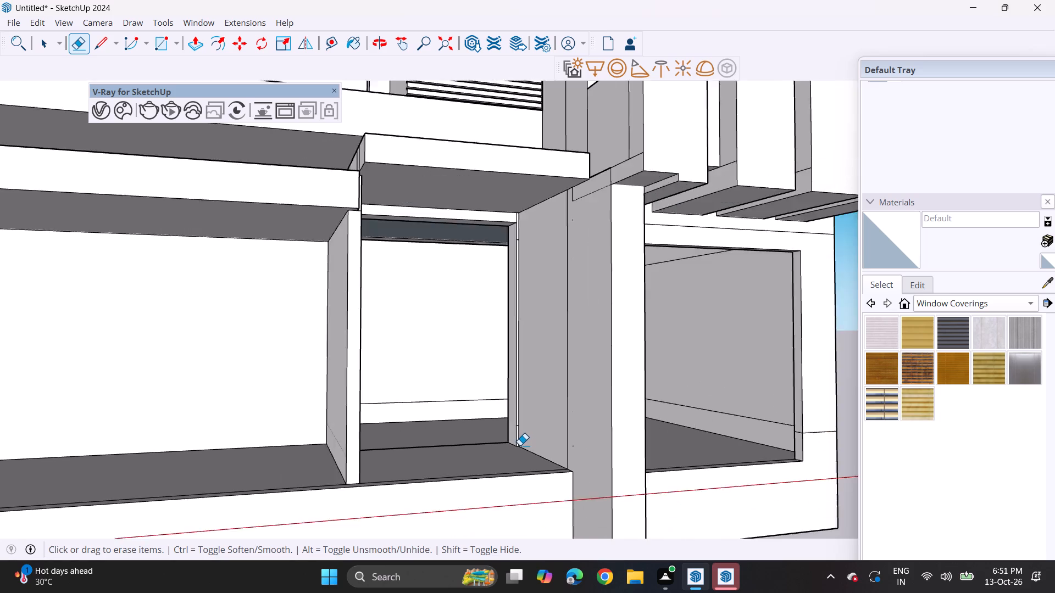
{"action": "scroll", "coordinate": [520, 445], "scroll_direction": "down", "scroll_amount": 3}
{"action": "middle_click_drag", "start_coordinate": [517, 455], "coordinate": [457, 461], "text": "shift"}
{"action": "middle_click_drag", "start_coordinate": [457, 461], "coordinate": [349, 457]}
{"action": "middle_click_drag", "start_coordinate": [348, 455], "coordinate": [469, 486], "text": "shift"}
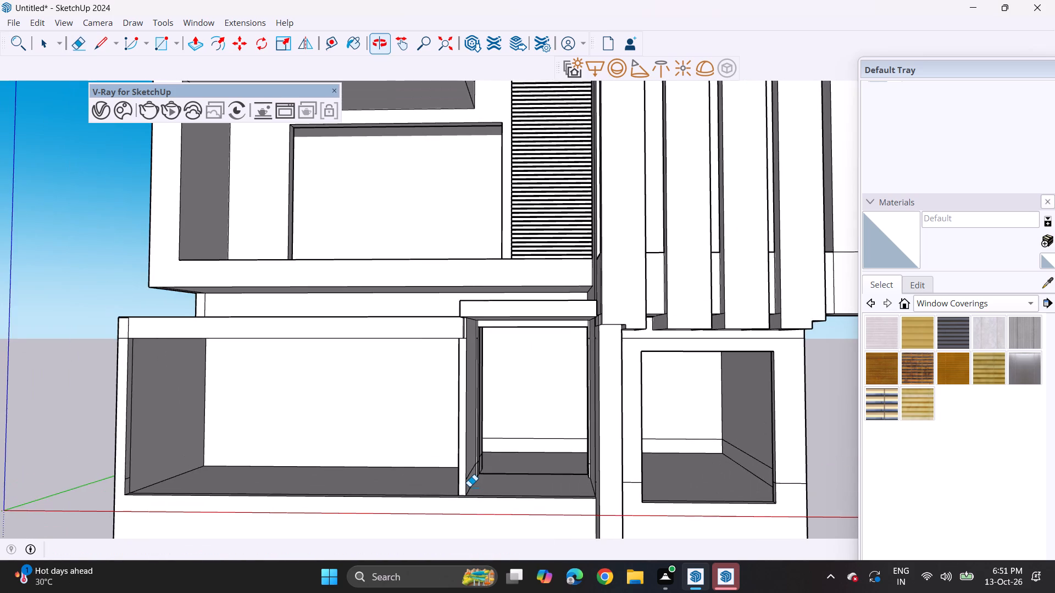
{"action": "scroll", "coordinate": [469, 486], "scroll_direction": "down", "scroll_amount": 1}
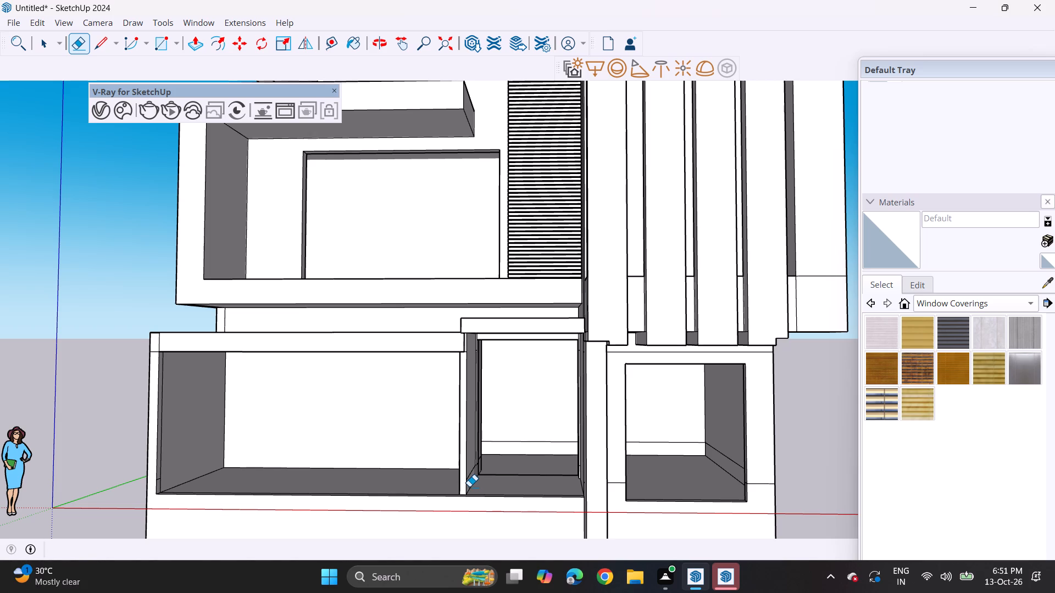
{"action": "scroll", "coordinate": [475, 493], "scroll_direction": "down", "scroll_amount": 3}
{"action": "middle_click_drag", "start_coordinate": [474, 465], "coordinate": [438, 592], "text": "shift"}
{"action": "scroll", "coordinate": [442, 502], "scroll_direction": "down", "scroll_amount": 4}
{"action": "middle_click_drag", "start_coordinate": [443, 499], "coordinate": [455, 362], "text": "shift"}
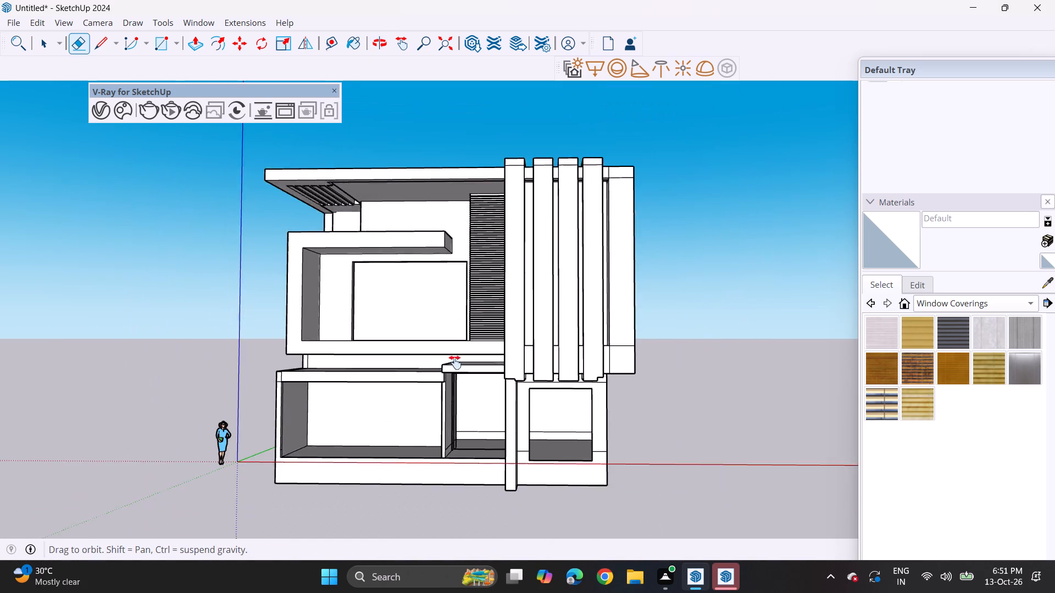
{"action": "middle_click_drag", "start_coordinate": [455, 362], "coordinate": [455, 361], "text": "shift"}
{"action": "middle_click_drag", "start_coordinate": [455, 361], "coordinate": [477, 393]}
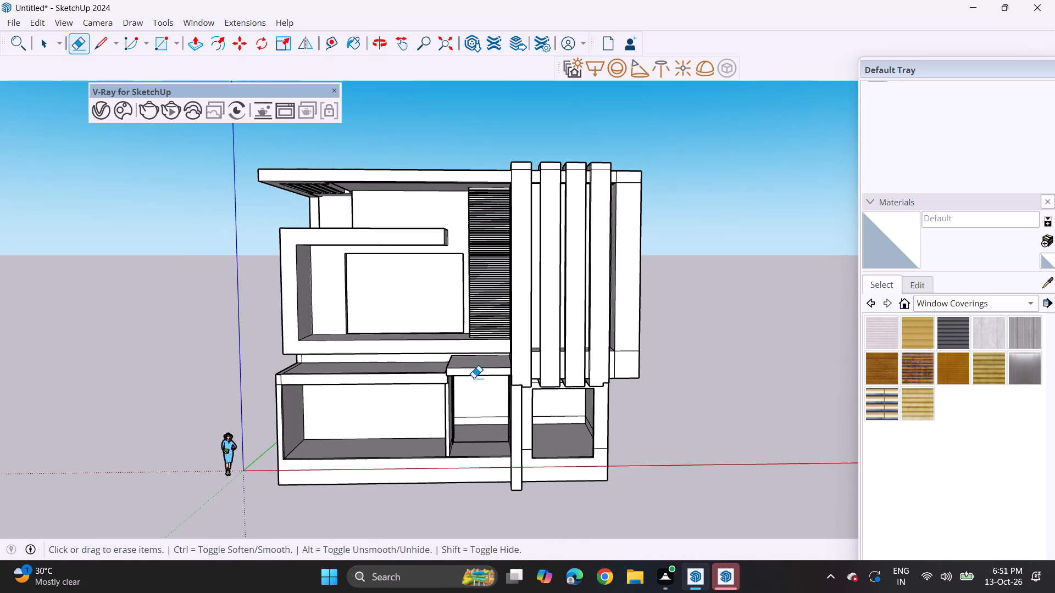
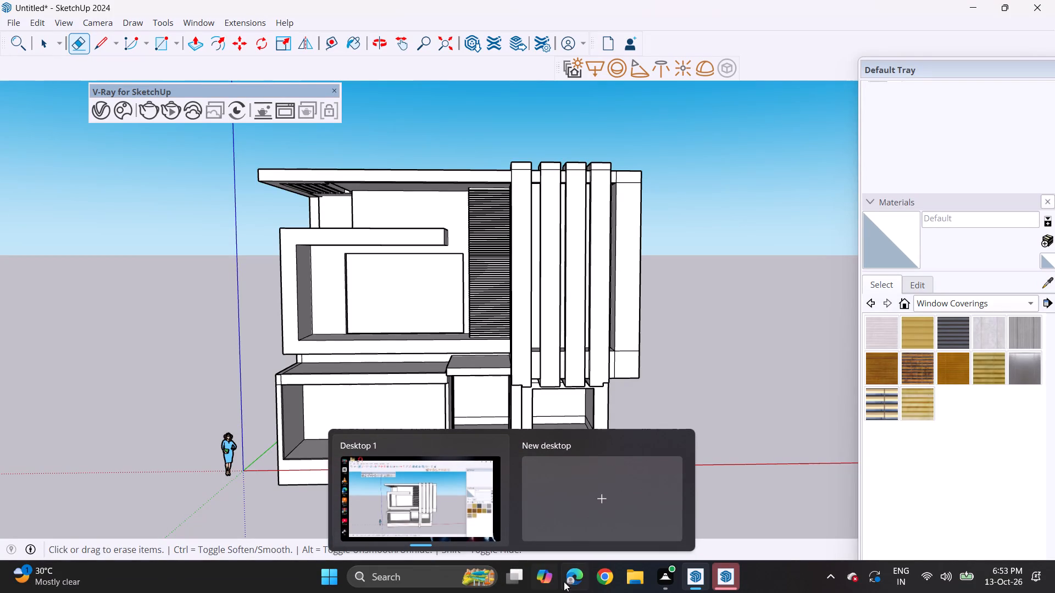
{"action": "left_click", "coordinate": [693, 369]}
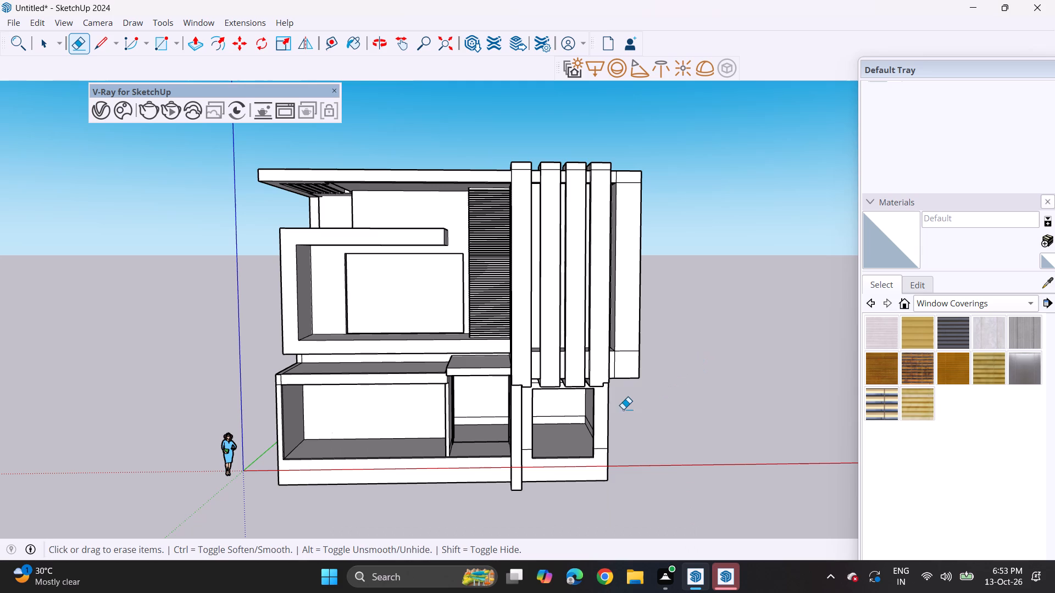
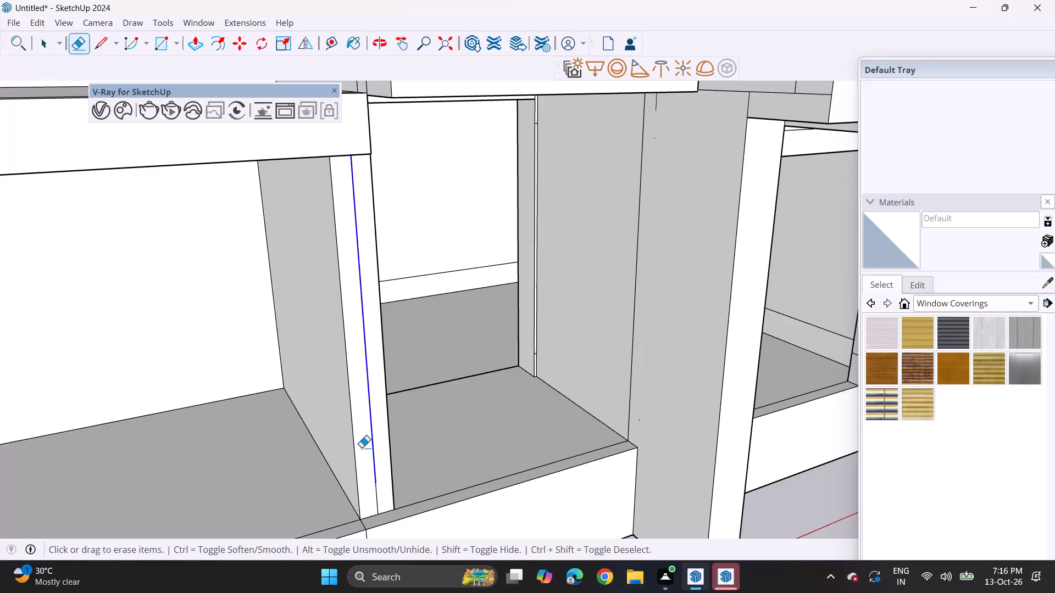
Erase the leftover vertical line and short edge on the front face of the ground-floor pillar beside the entrance recess.
{"action": "left_click_drag", "start_coordinate": [379, 499], "coordinate": [364, 512]}
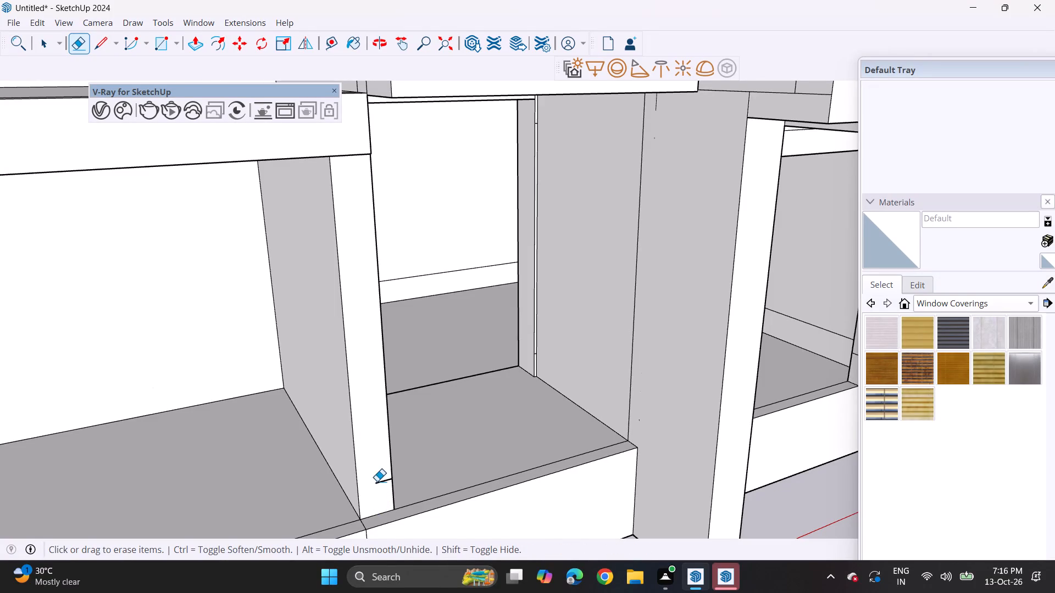
{"action": "left_click_drag", "start_coordinate": [377, 481], "coordinate": [379, 494]}
Import the dark door model 현관문 from the Downloads folder and place it in the ground-floor entrance recess.
{"action": "middle_click_drag", "start_coordinate": [376, 485], "coordinate": [225, 381]}
{"action": "scroll", "coordinate": [225, 381], "scroll_direction": "down", "scroll_amount": 6}
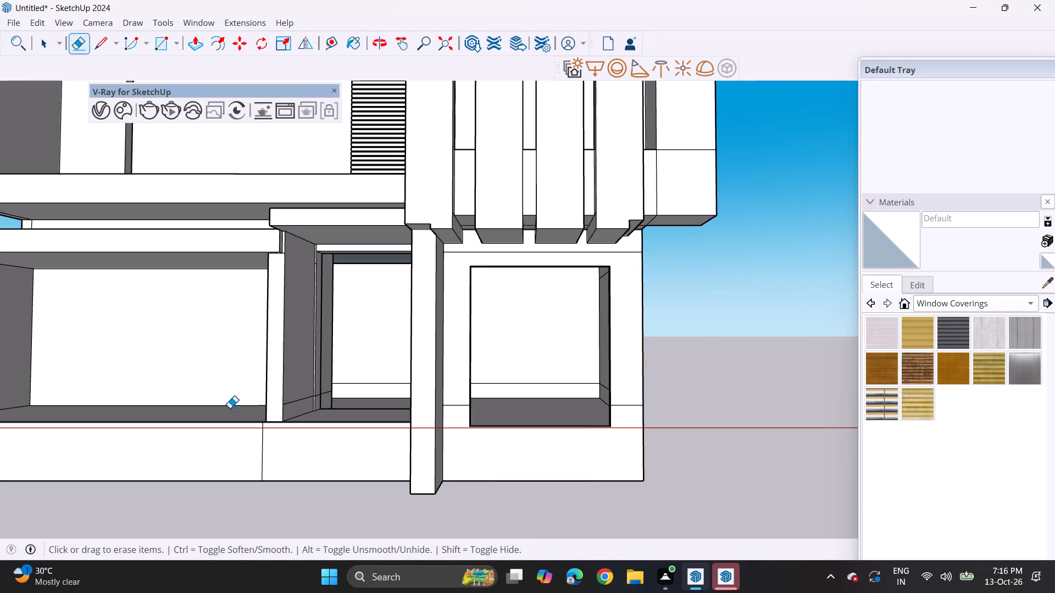
{"action": "middle_click_drag", "start_coordinate": [240, 411], "coordinate": [359, 416], "text": "shift"}
{"action": "scroll", "coordinate": [360, 430], "scroll_direction": "down", "scroll_amount": 6}
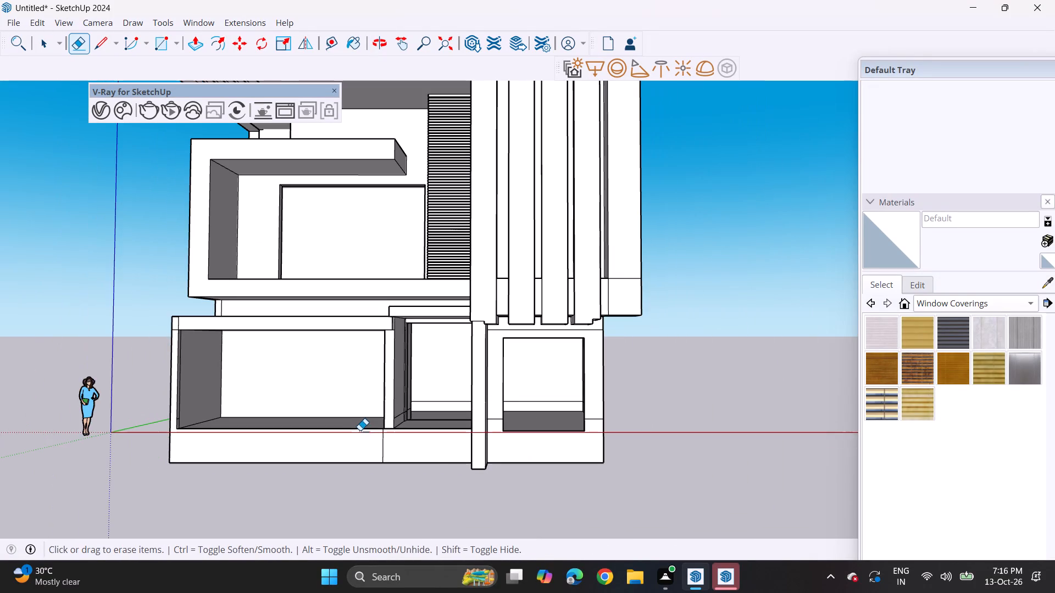
{"action": "middle_click_drag", "start_coordinate": [360, 424], "coordinate": [403, 501]}
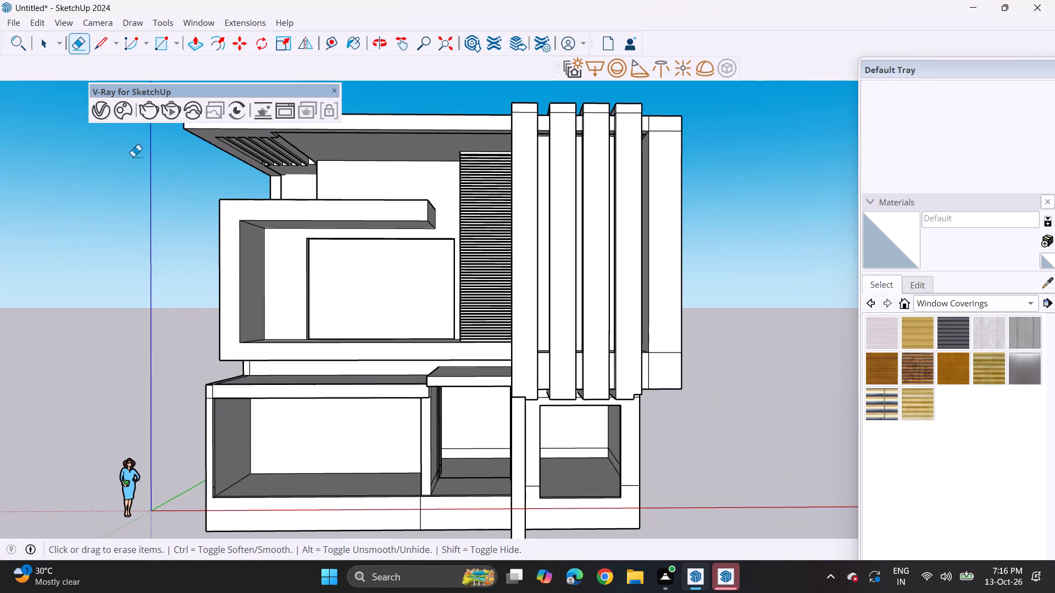
{"action": "left_click", "coordinate": [9, 23]}
{"action": "left_click", "coordinate": [67, 209]}
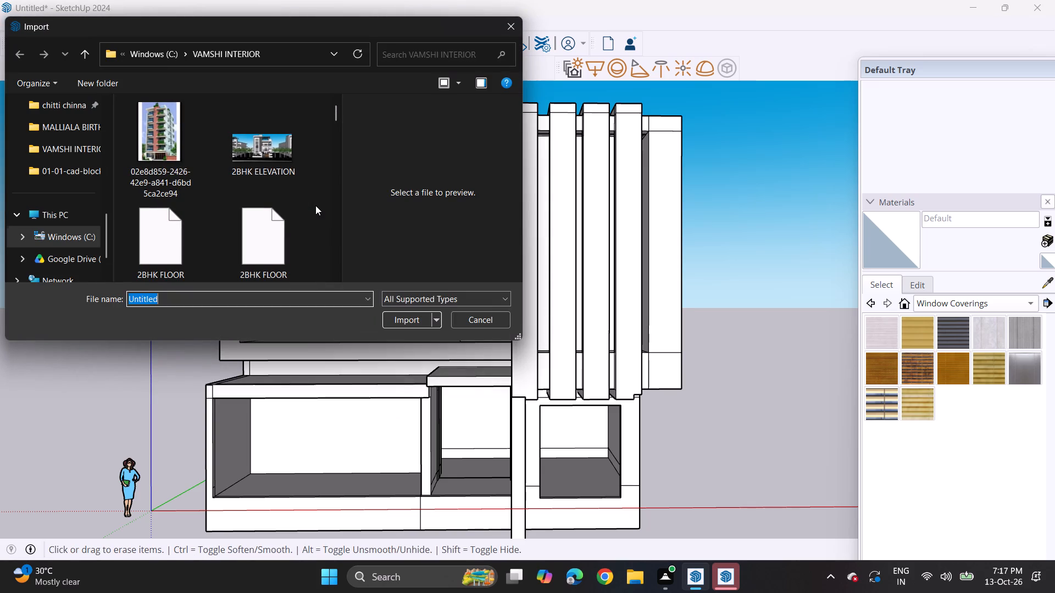
{"action": "scroll", "coordinate": [304, 209], "scroll_direction": "down", "scroll_amount": 8}
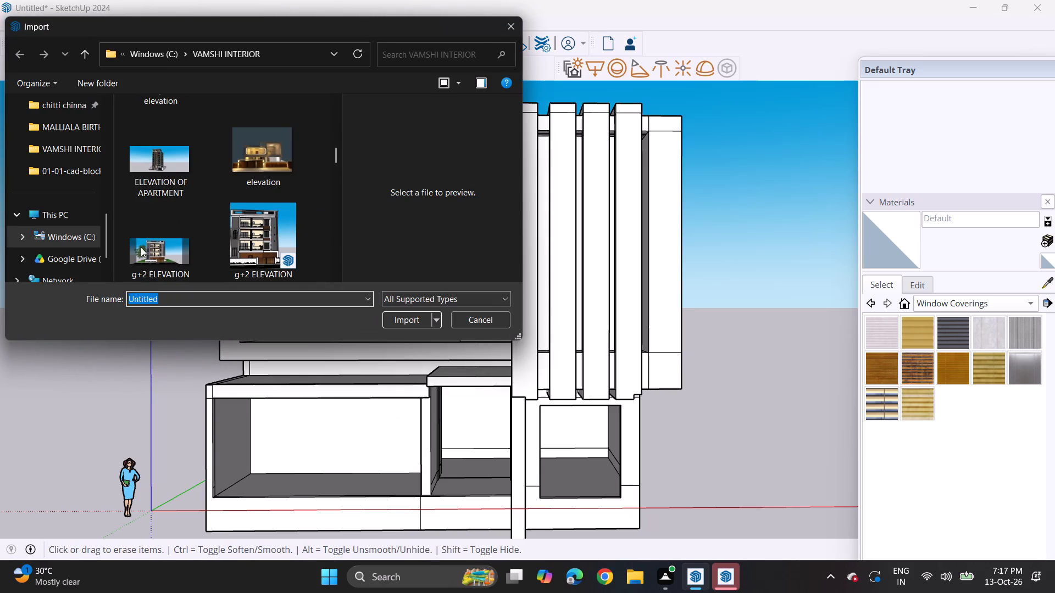
{"action": "scroll", "coordinate": [76, 130], "scroll_direction": "down", "scroll_amount": 4}
{"action": "scroll", "coordinate": [68, 174], "scroll_direction": "up", "scroll_amount": 6}
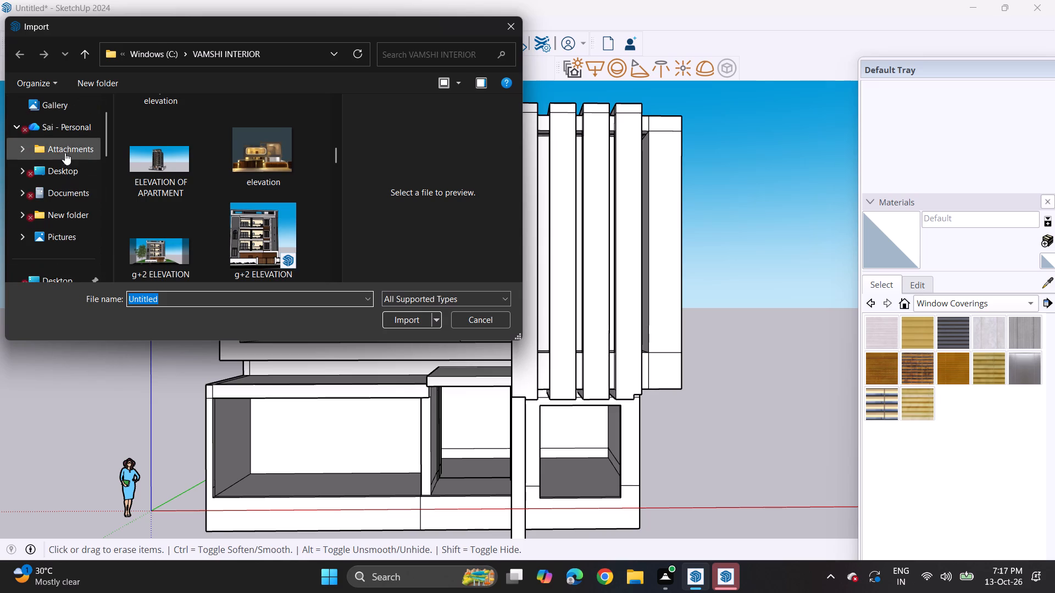
{"action": "scroll", "coordinate": [66, 191], "scroll_direction": "down", "scroll_amount": 1}
{"action": "left_click", "coordinate": [60, 258]}
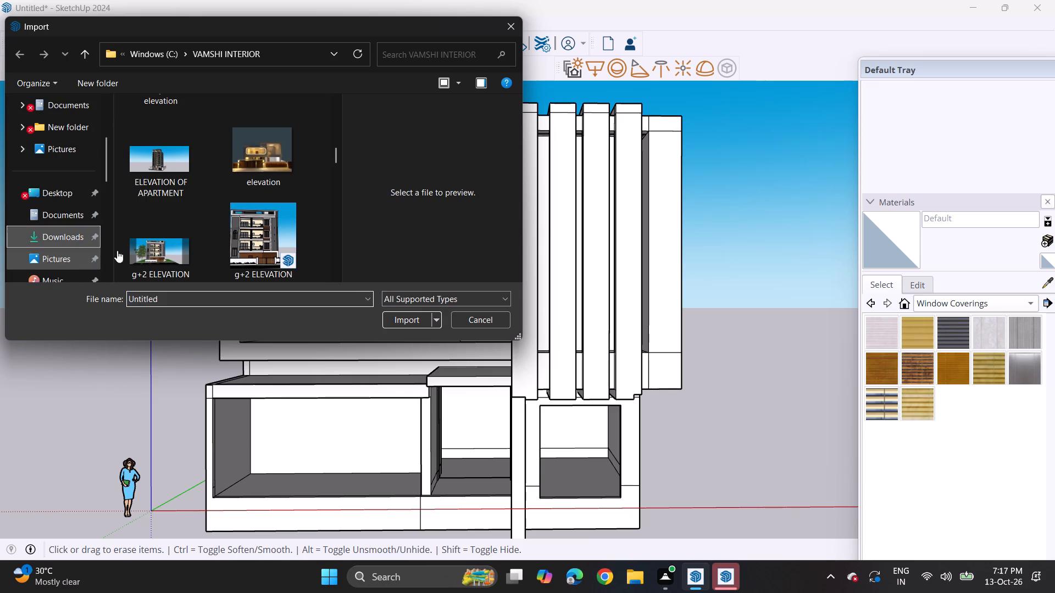
{"action": "scroll", "coordinate": [214, 204], "scroll_direction": "down", "scroll_amount": 20}
{"action": "scroll", "coordinate": [214, 204], "scroll_direction": "down", "scroll_amount": 3}
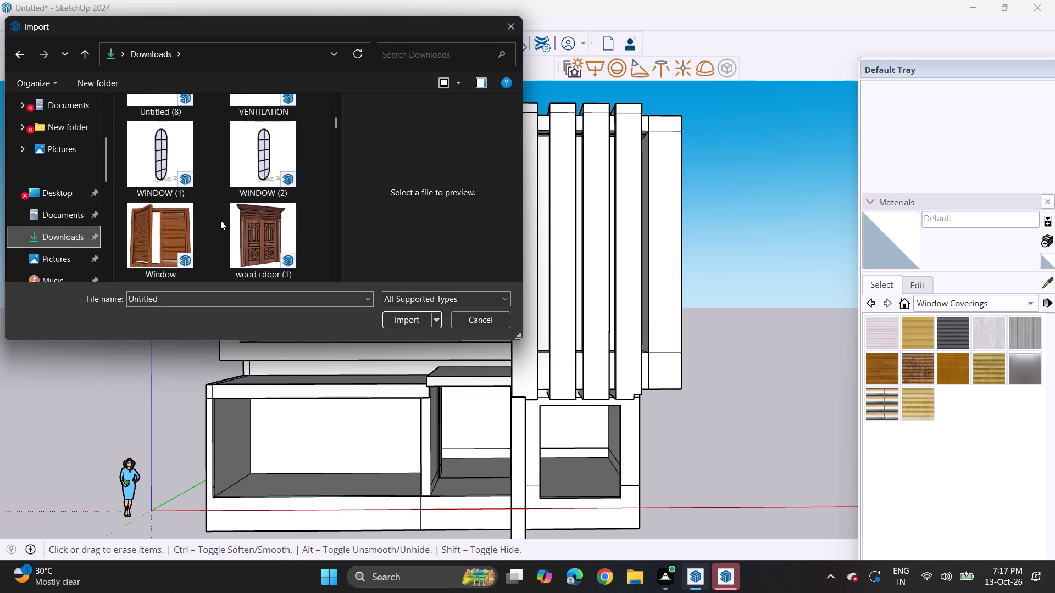
{"action": "scroll", "coordinate": [220, 220], "scroll_direction": "down", "scroll_amount": 17}
{"action": "scroll", "coordinate": [227, 230], "scroll_direction": "down", "scroll_amount": 7}
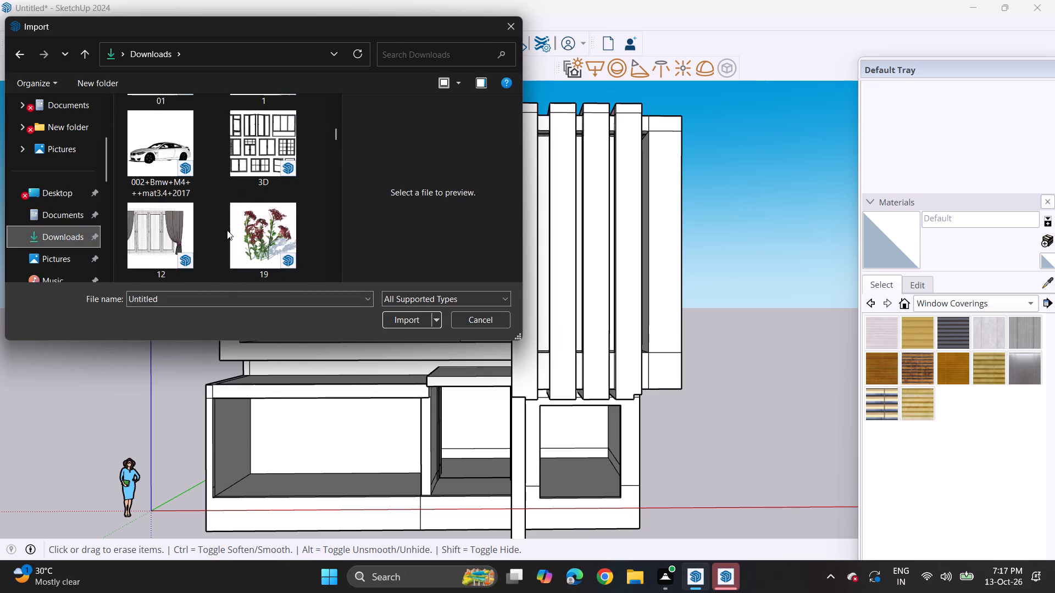
{"action": "scroll", "coordinate": [227, 230], "scroll_direction": "down", "scroll_amount": 12}
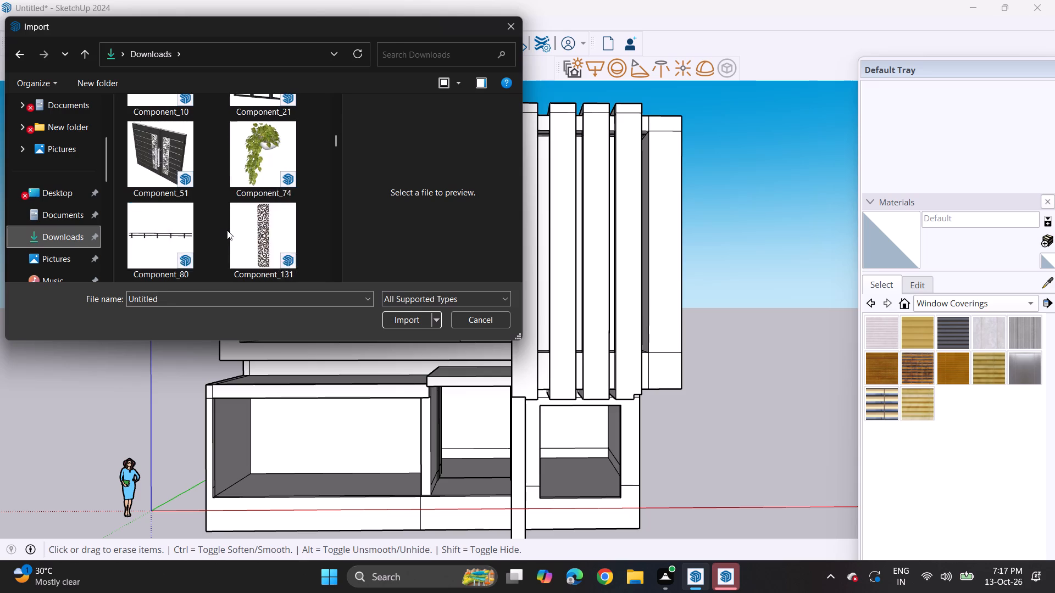
{"action": "scroll", "coordinate": [227, 230], "scroll_direction": "down", "scroll_amount": 7}
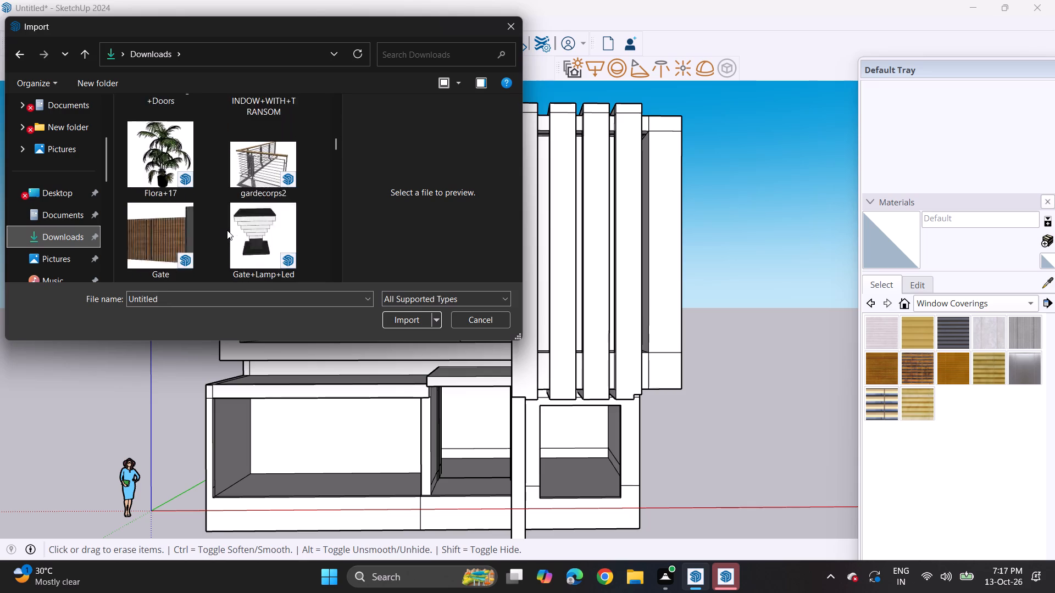
{"action": "scroll", "coordinate": [227, 230], "scroll_direction": "down", "scroll_amount": 2}
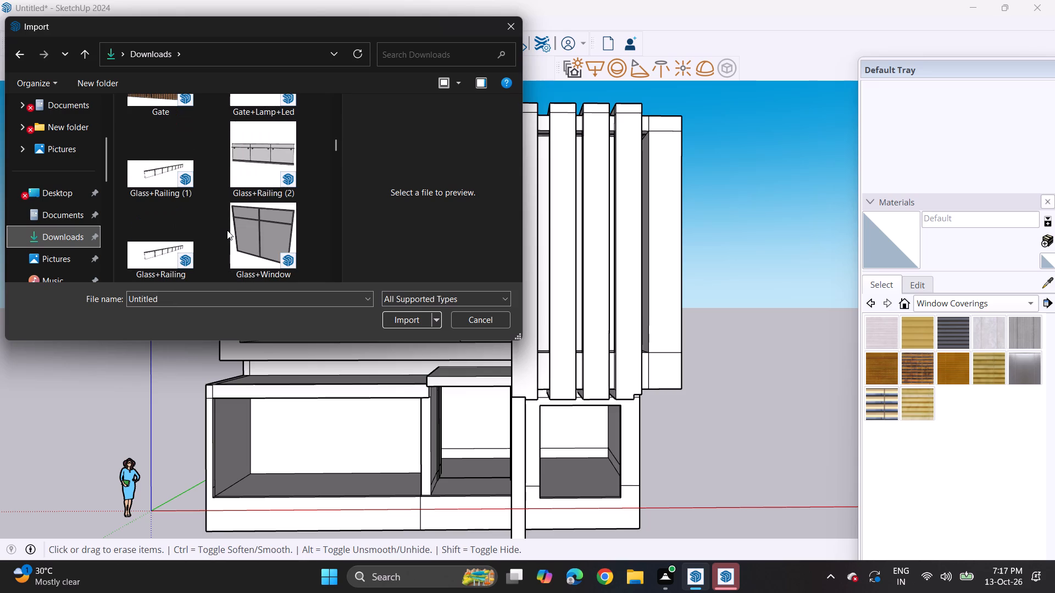
{"action": "scroll", "coordinate": [227, 230], "scroll_direction": "up", "scroll_amount": 8}
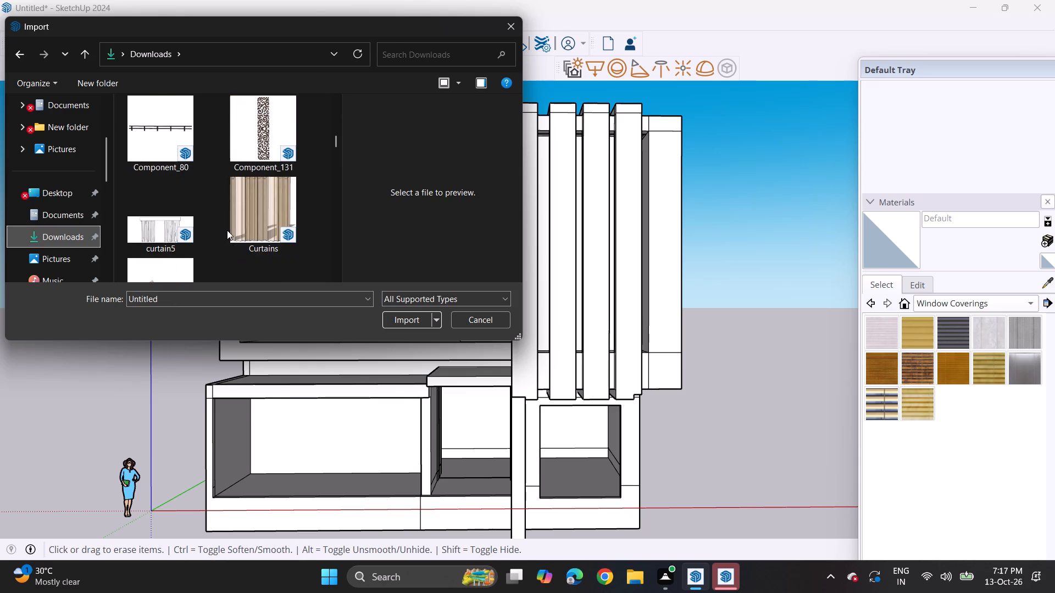
{"action": "scroll", "coordinate": [227, 230], "scroll_direction": "up", "scroll_amount": 6}
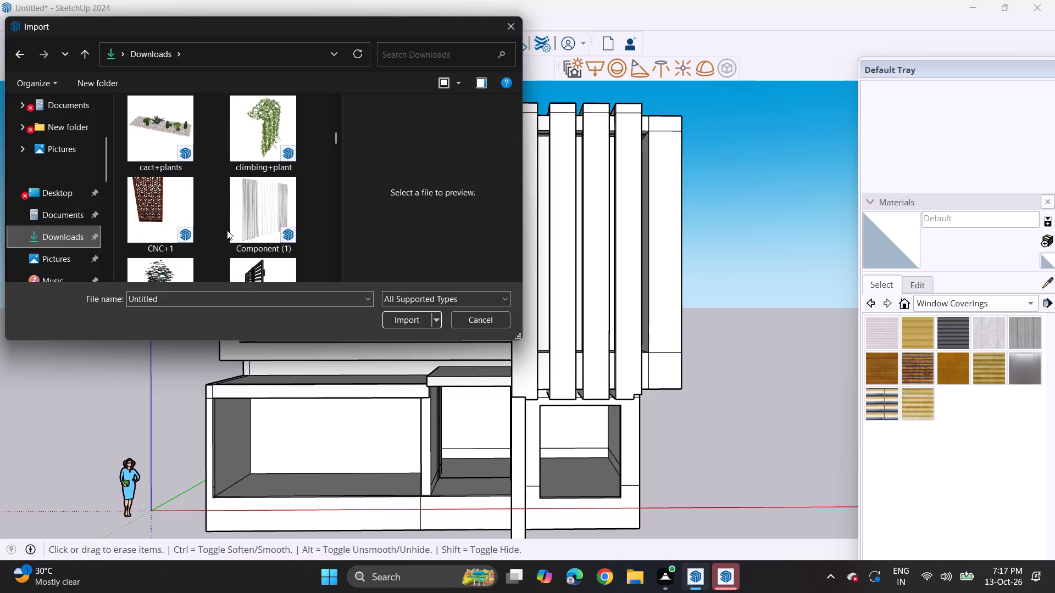
{"action": "scroll", "coordinate": [227, 230], "scroll_direction": "up", "scroll_amount": 1}
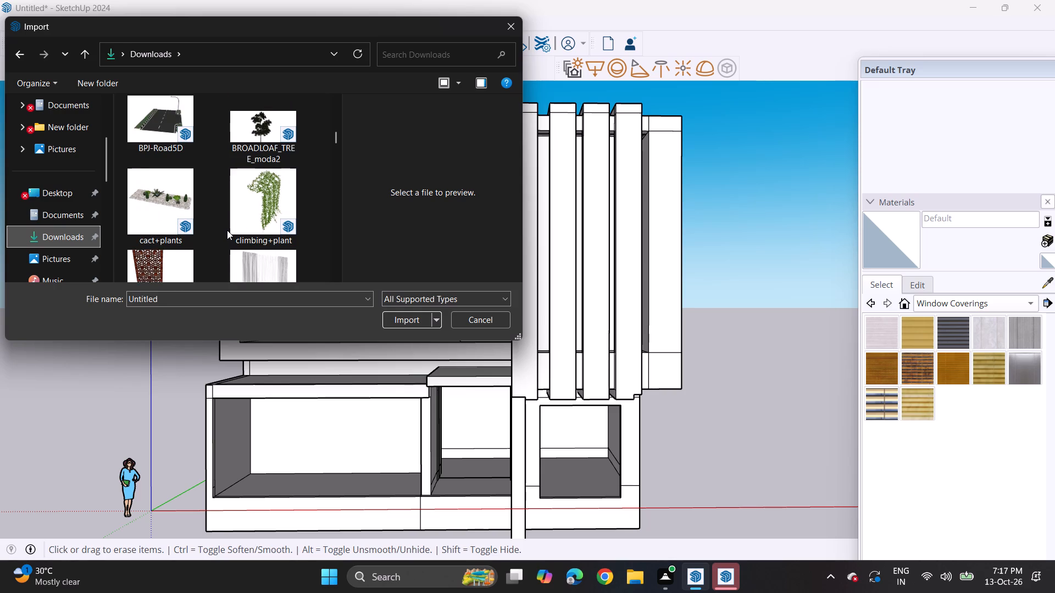
{"action": "scroll", "coordinate": [227, 230], "scroll_direction": "up", "scroll_amount": 5}
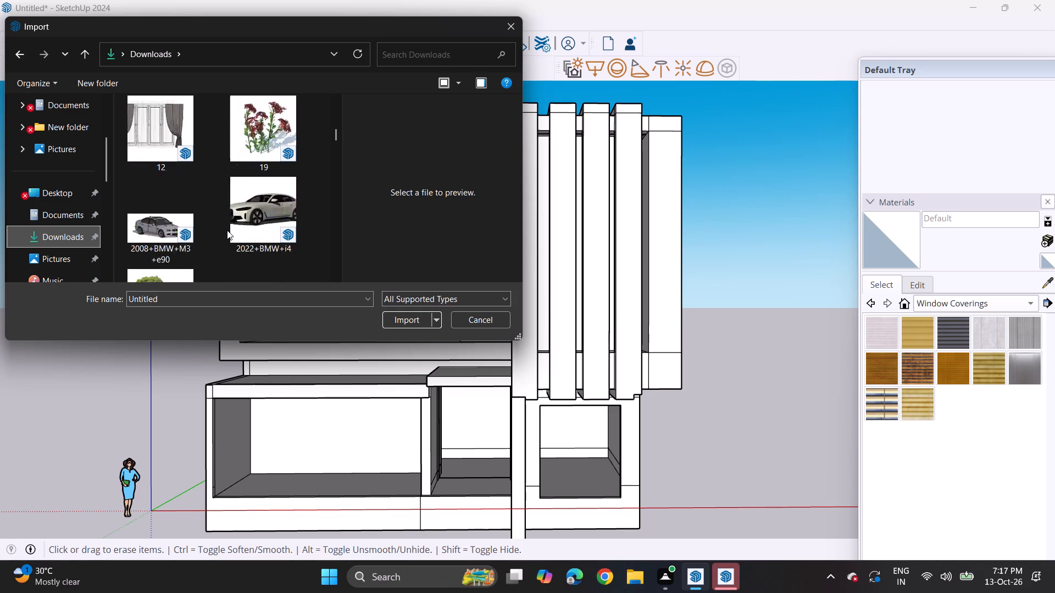
{"action": "scroll", "coordinate": [227, 230], "scroll_direction": "up", "scroll_amount": 2}
{"action": "scroll", "coordinate": [302, 263], "scroll_direction": "up", "scroll_amount": 3}
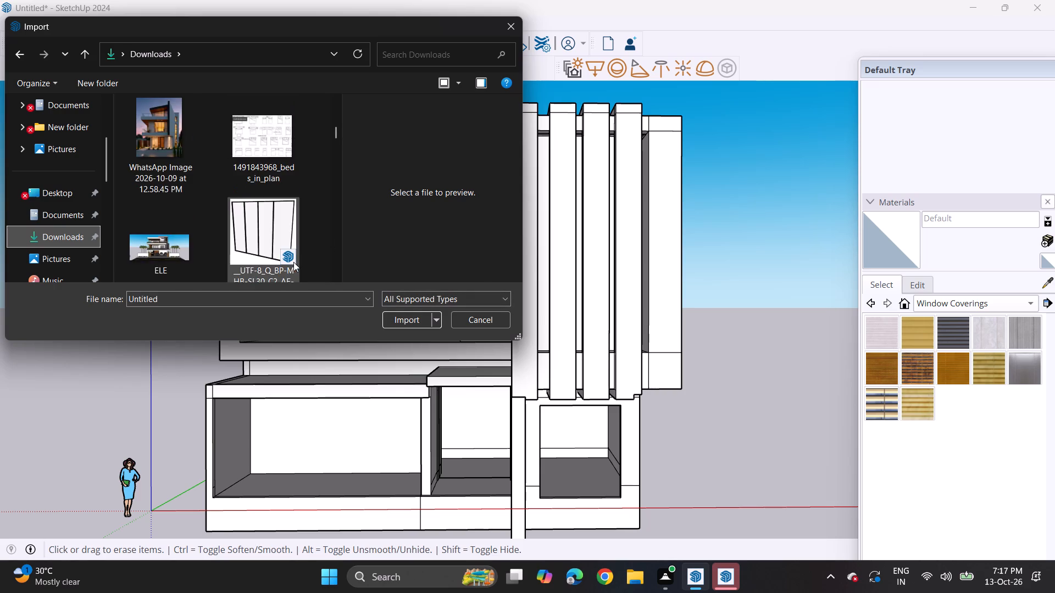
{"action": "scroll", "coordinate": [282, 257], "scroll_direction": "up", "scroll_amount": 16}
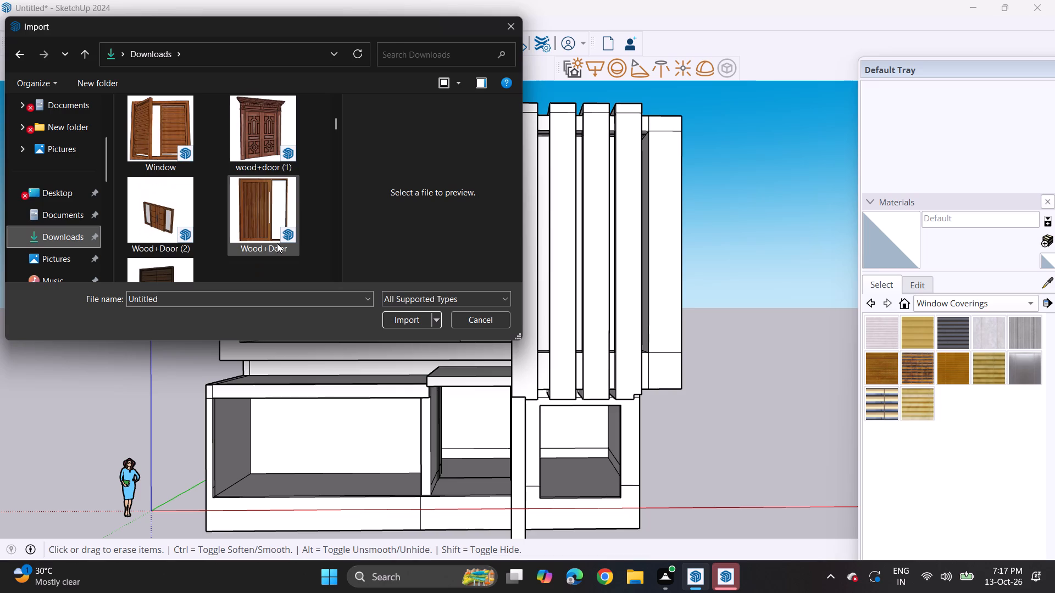
{"action": "scroll", "coordinate": [222, 215], "scroll_direction": "down", "scroll_amount": 1}
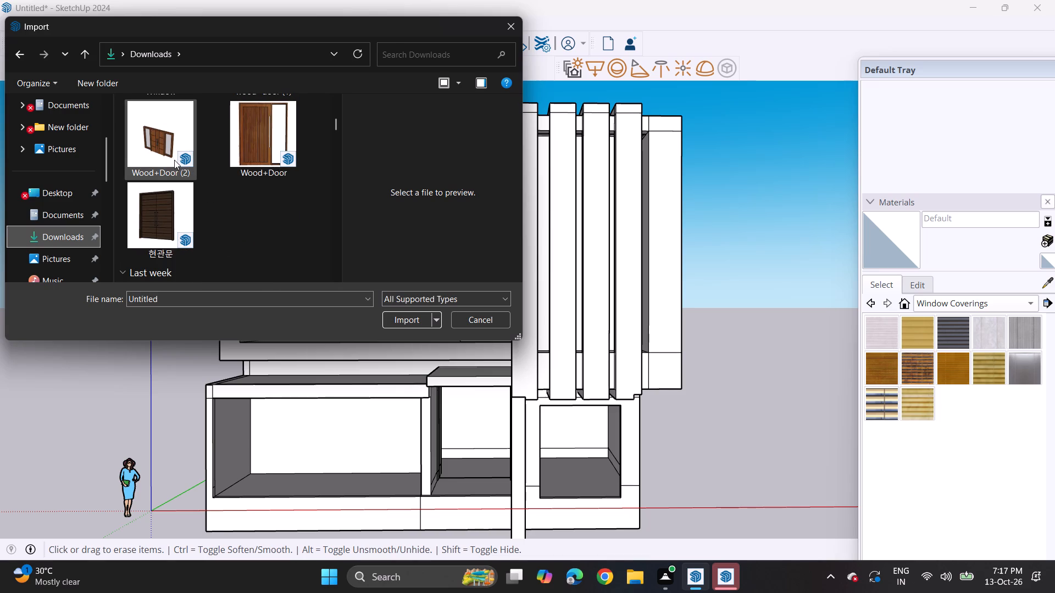
{"action": "scroll", "coordinate": [174, 160], "scroll_direction": "up", "scroll_amount": 3}
{"action": "scroll", "coordinate": [169, 197], "scroll_direction": "down", "scroll_amount": 3}
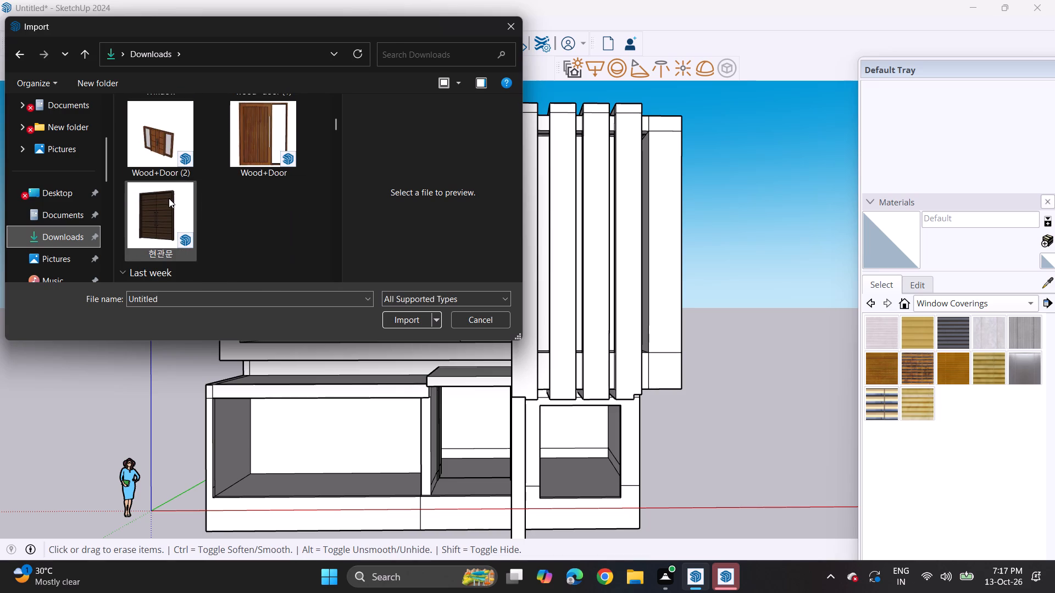
{"action": "scroll", "coordinate": [169, 198], "scroll_direction": "up", "scroll_amount": 1}
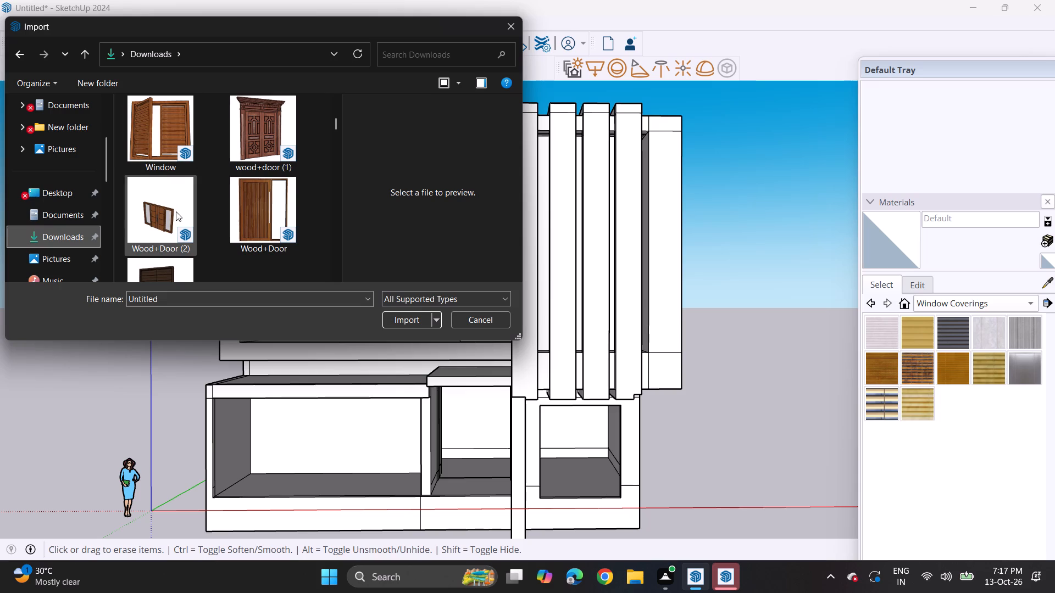
{"action": "scroll", "coordinate": [177, 220], "scroll_direction": "down", "scroll_amount": 2}
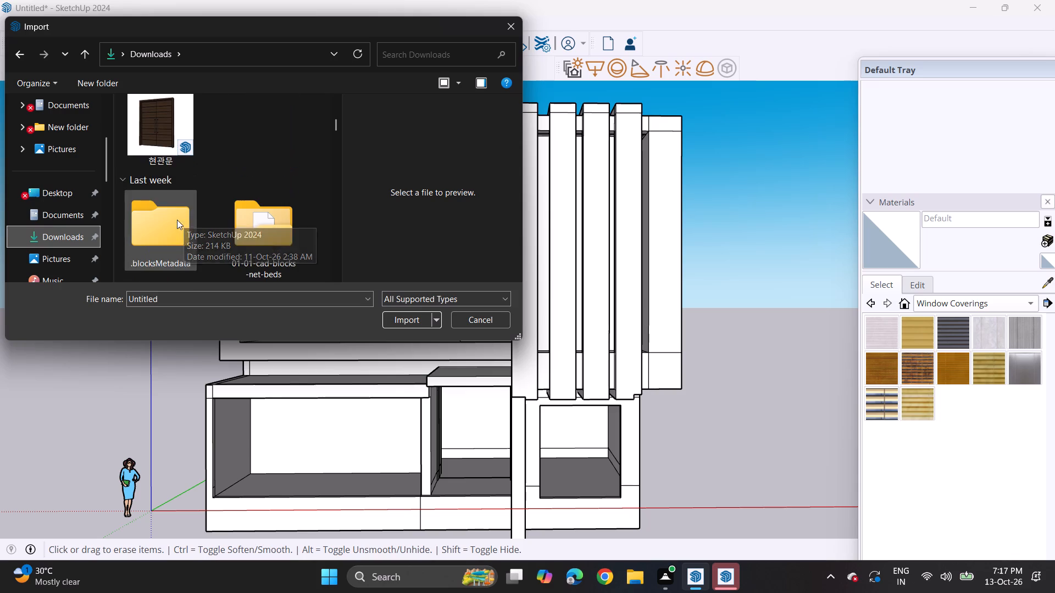
{"action": "left_click", "coordinate": [147, 144]}
{"action": "left_click", "coordinate": [425, 320]}
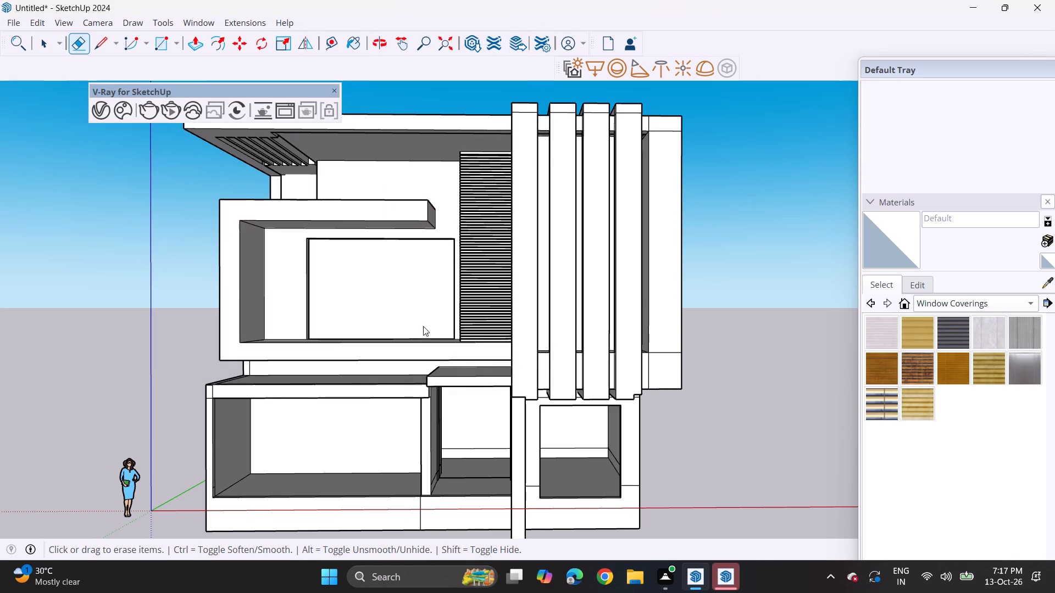
{"action": "left_click", "coordinate": [471, 490]}
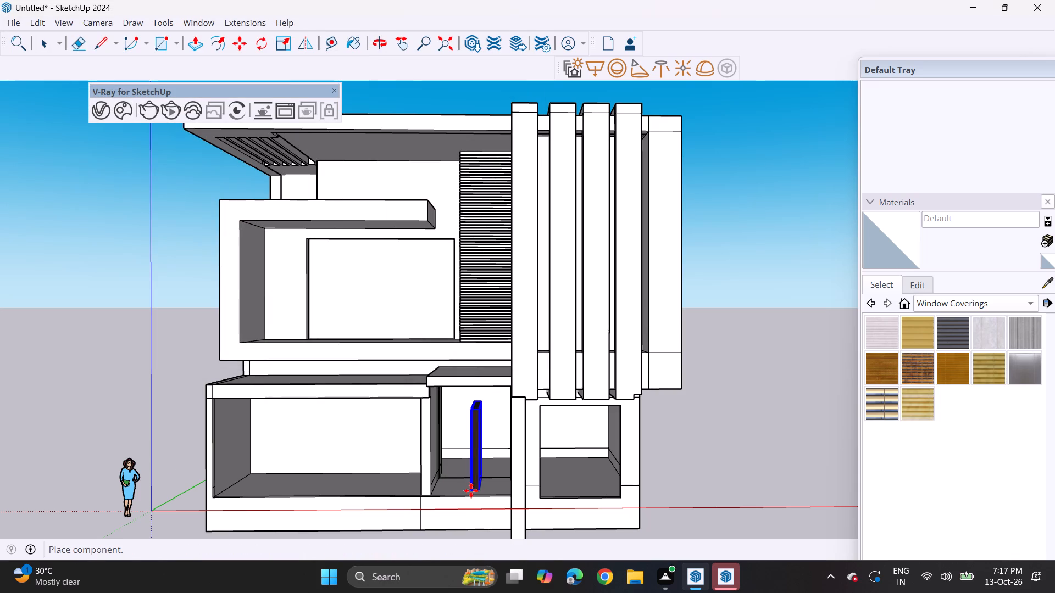
Import the Wood+Door model from the Downloads folder and place it beside the dark door in the entrance recess.
{"action": "left_click", "coordinate": [15, 28]}
{"action": "left_click", "coordinate": [52, 215]}
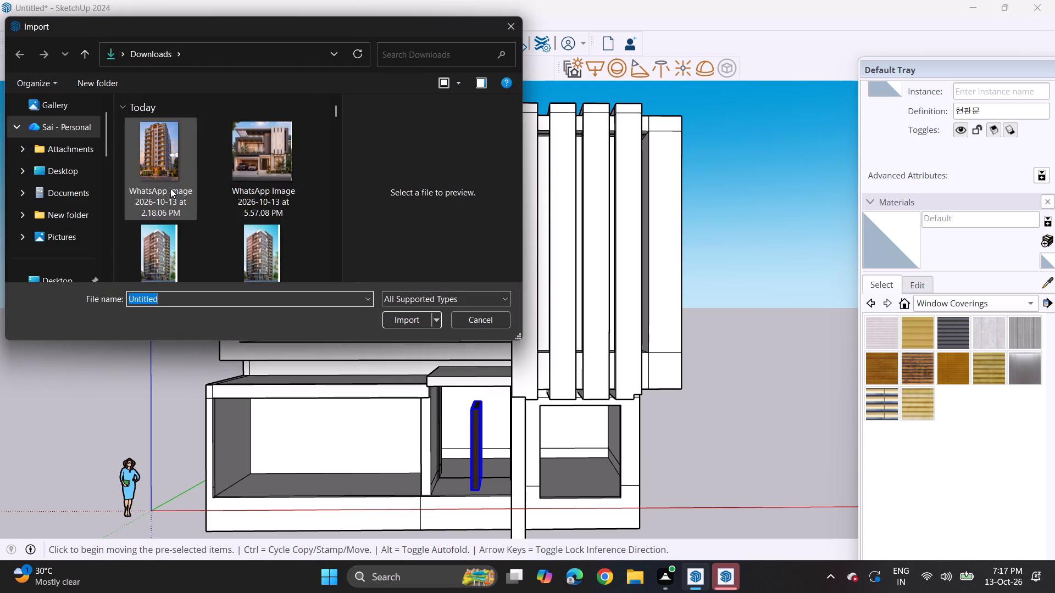
{"action": "scroll", "coordinate": [182, 229], "scroll_direction": "down", "scroll_amount": 15}
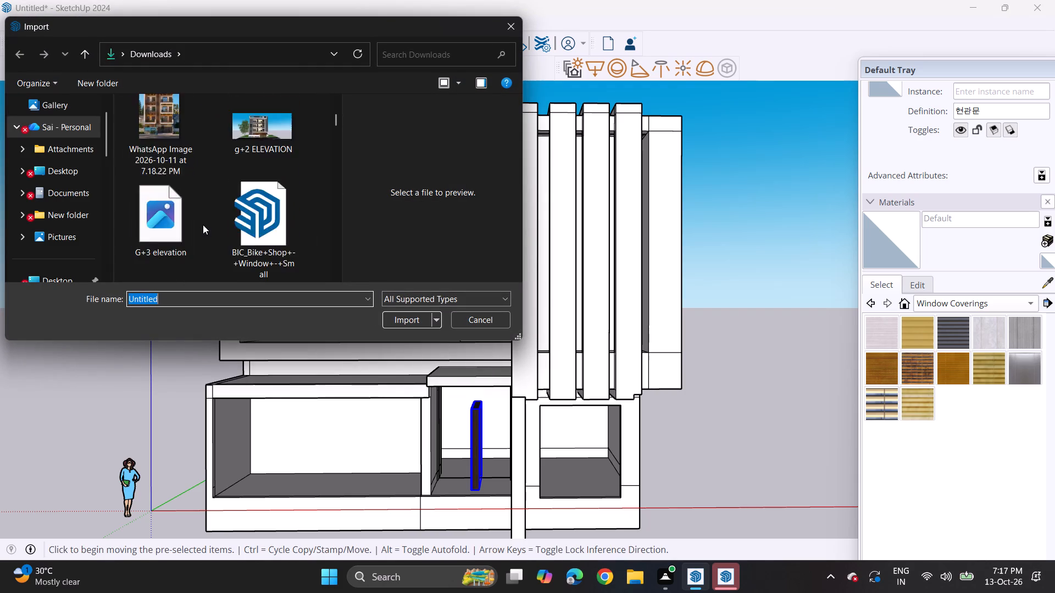
{"action": "scroll", "coordinate": [203, 225], "scroll_direction": "down", "scroll_amount": 15}
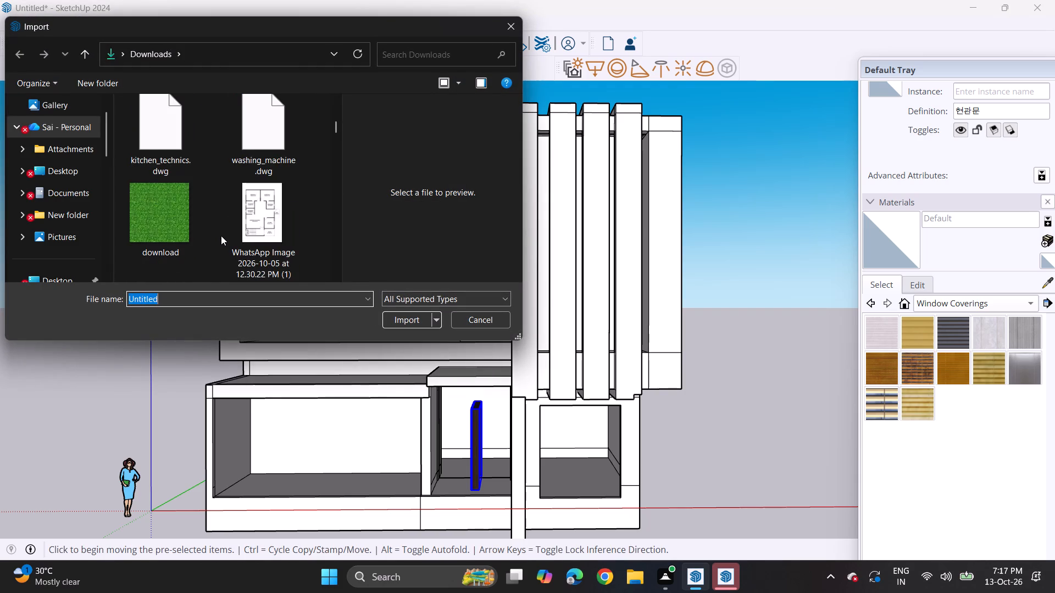
{"action": "scroll", "coordinate": [232, 230], "scroll_direction": "up", "scroll_amount": 6}
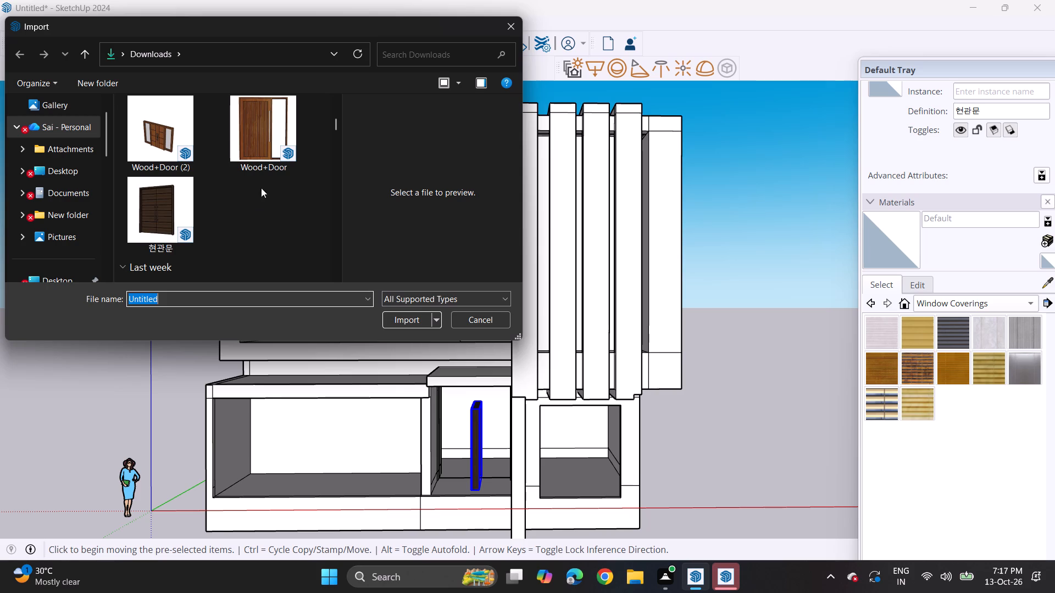
{"action": "left_click", "coordinate": [249, 142]}
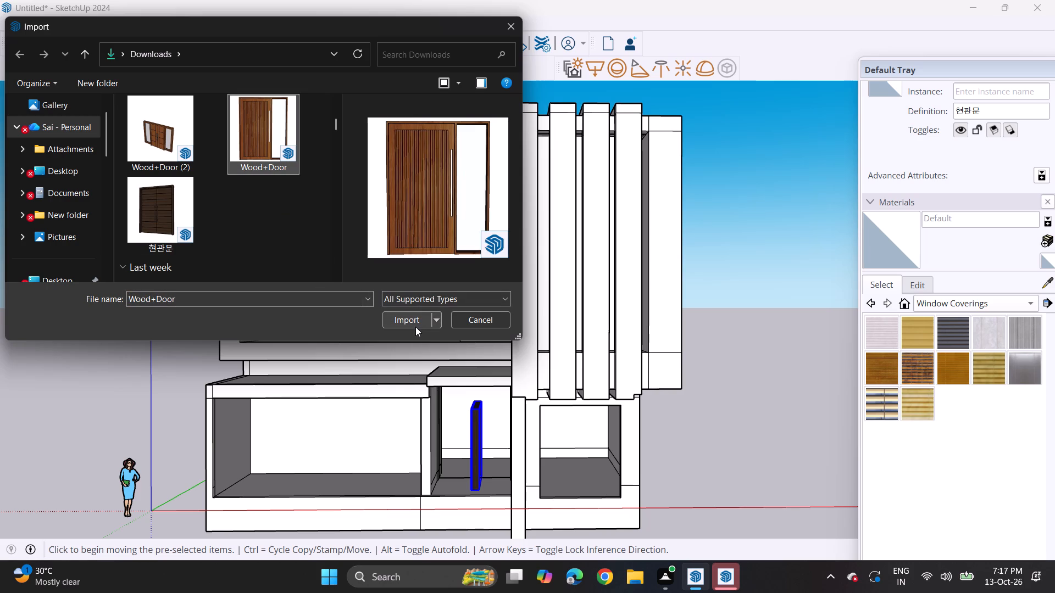
{"action": "left_click", "coordinate": [412, 321]}
{"action": "left_click", "coordinate": [480, 484]}
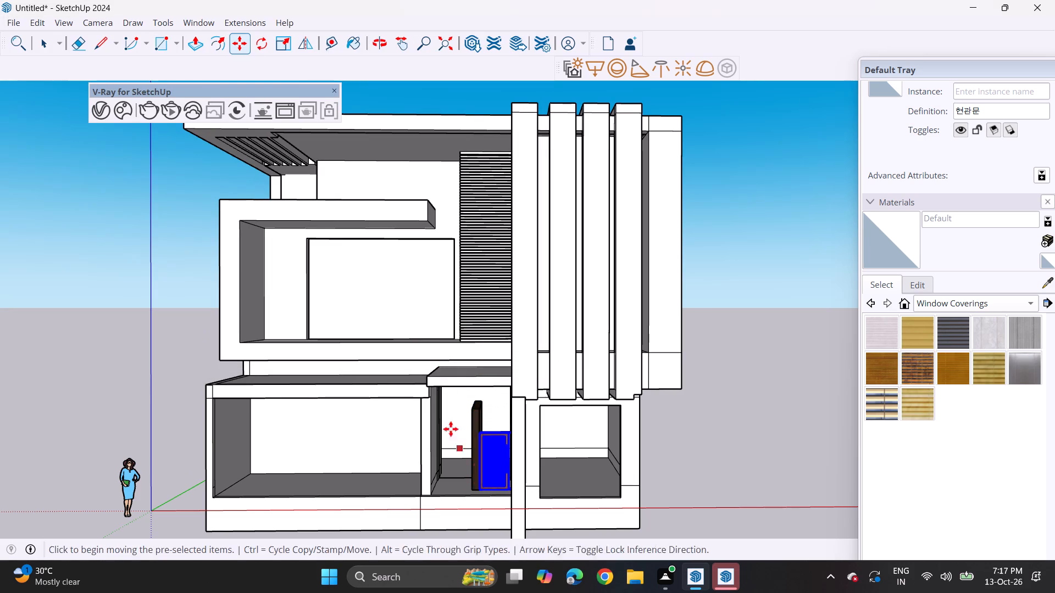
Browse the models in the Downloads folder for another component to import, and close the import without choosing one.
{"action": "left_click", "coordinate": [7, 20]}
{"action": "left_click", "coordinate": [69, 216]}
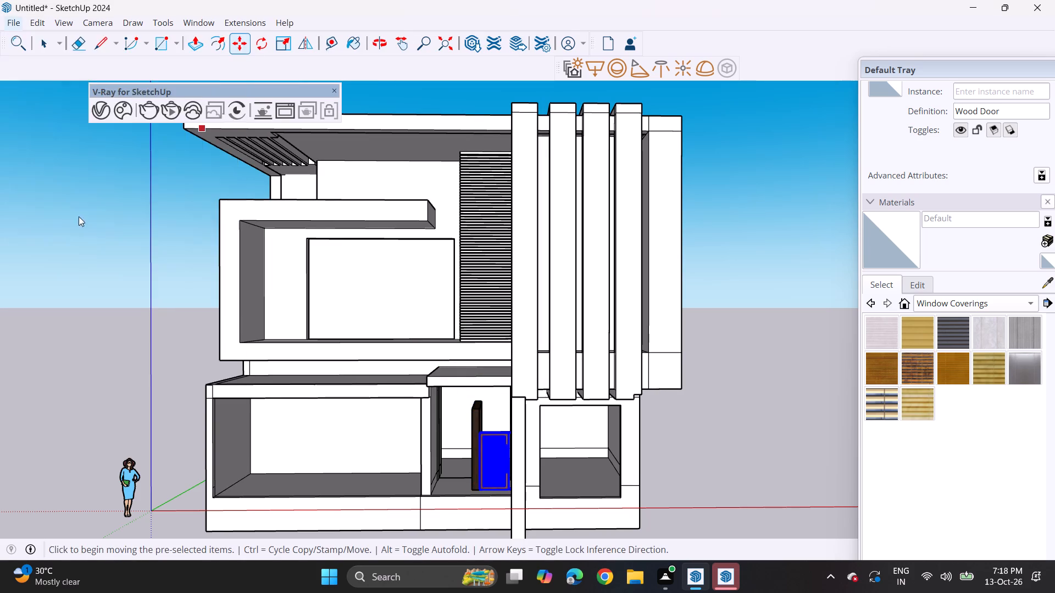
{"action": "scroll", "coordinate": [264, 209], "scroll_direction": "down", "scroll_amount": 8}
{"action": "scroll", "coordinate": [262, 221], "scroll_direction": "down", "scroll_amount": 14}
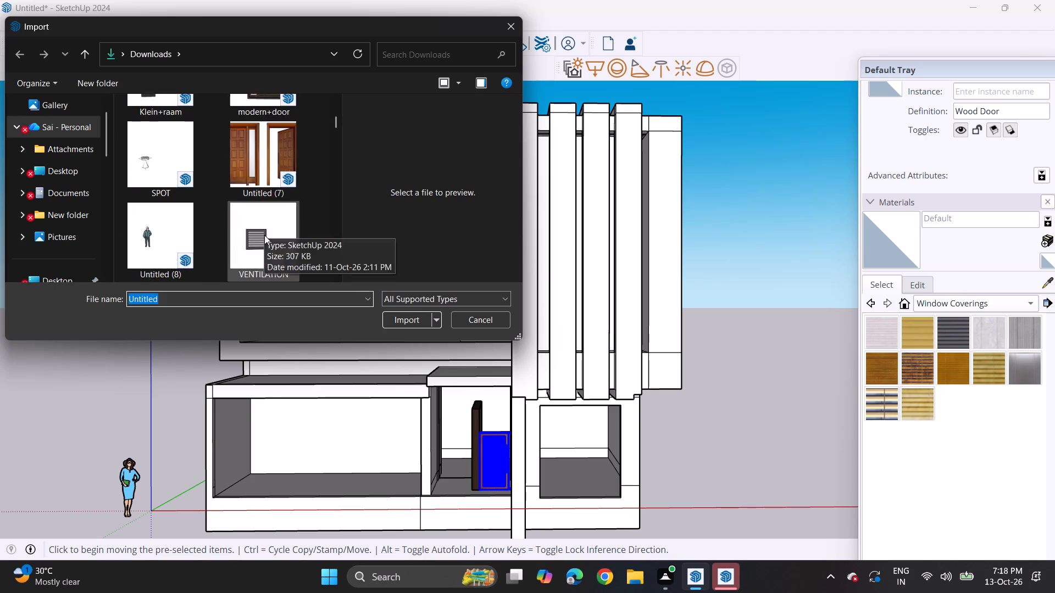
{"action": "scroll", "coordinate": [264, 235], "scroll_direction": "down", "scroll_amount": 8}
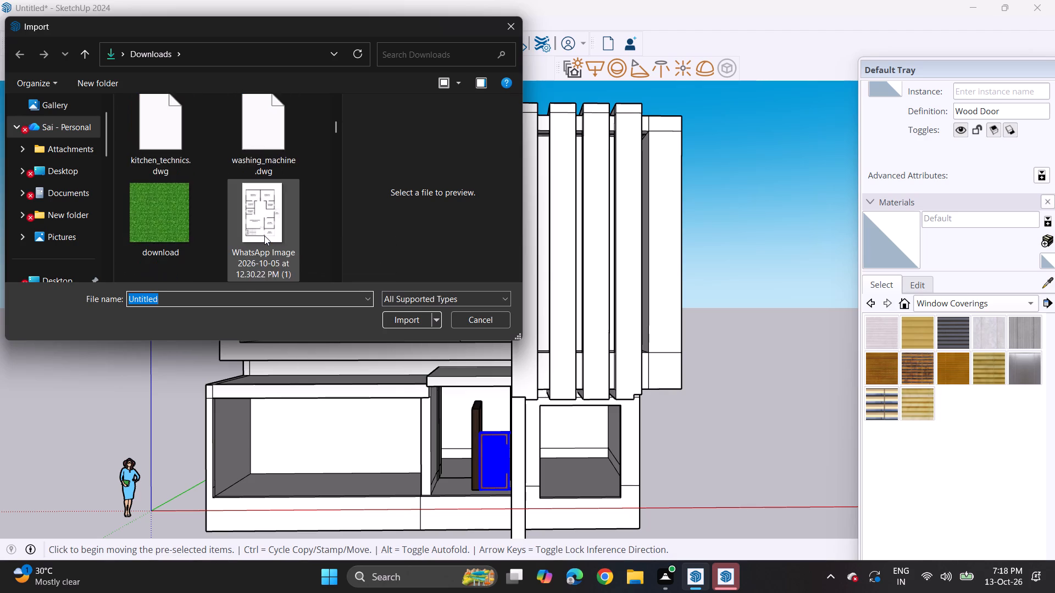
{"action": "scroll", "coordinate": [264, 236], "scroll_direction": "down", "scroll_amount": 11}
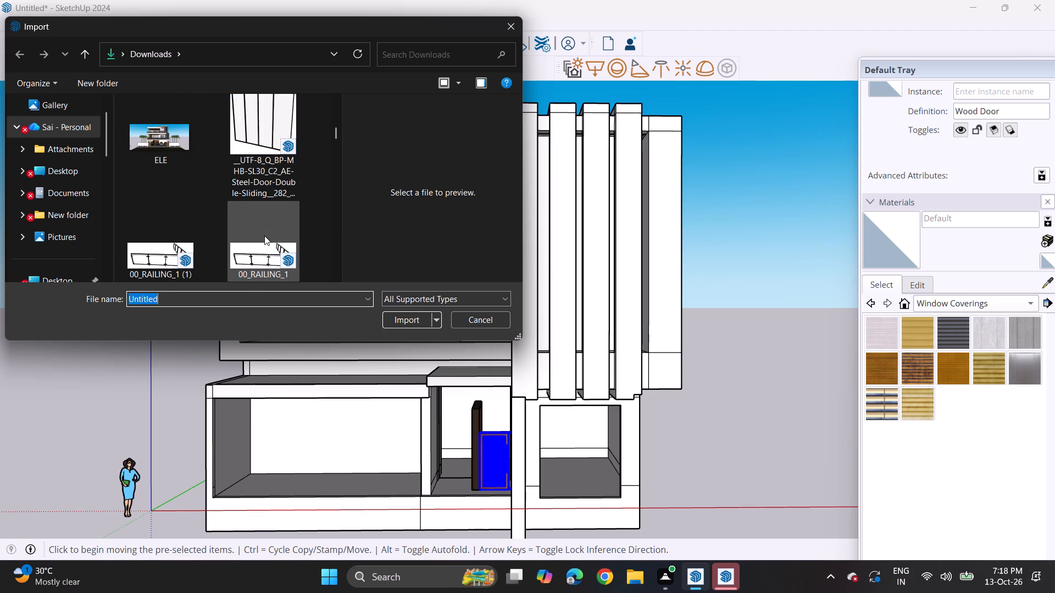
{"action": "scroll", "coordinate": [267, 231], "scroll_direction": "down", "scroll_amount": 2}
{"action": "scroll", "coordinate": [266, 231], "scroll_direction": "up", "scroll_amount": 3}
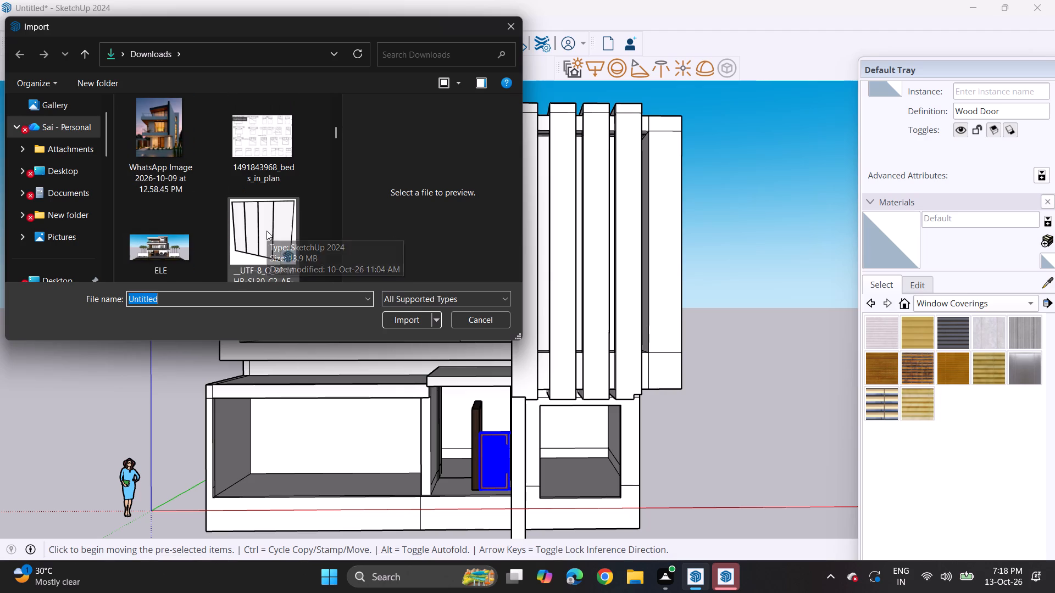
{"action": "scroll", "coordinate": [266, 234], "scroll_direction": "down", "scroll_amount": 6}
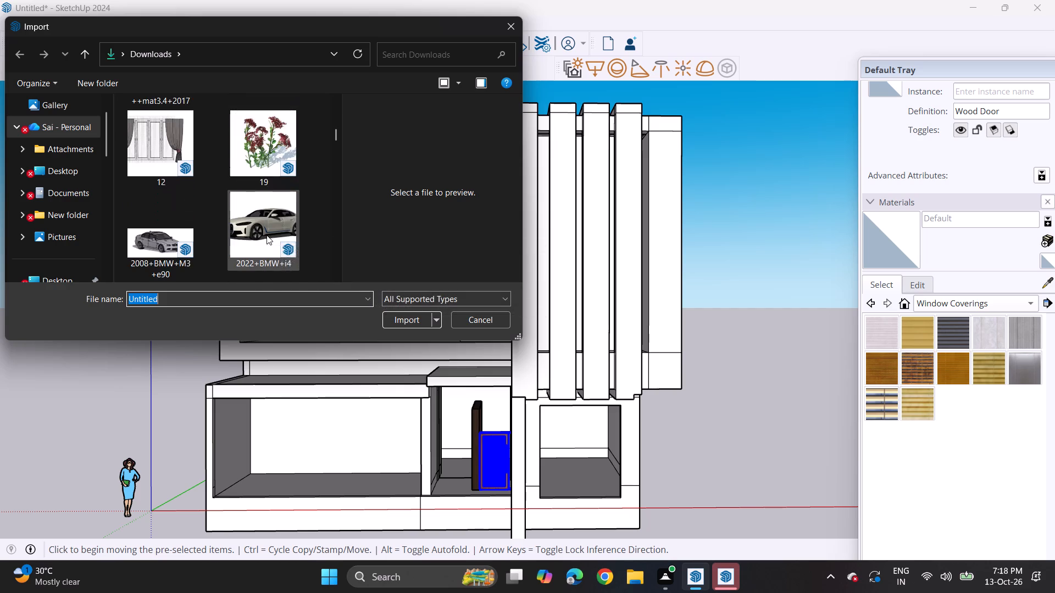
{"action": "scroll", "coordinate": [266, 235], "scroll_direction": "down", "scroll_amount": 8}
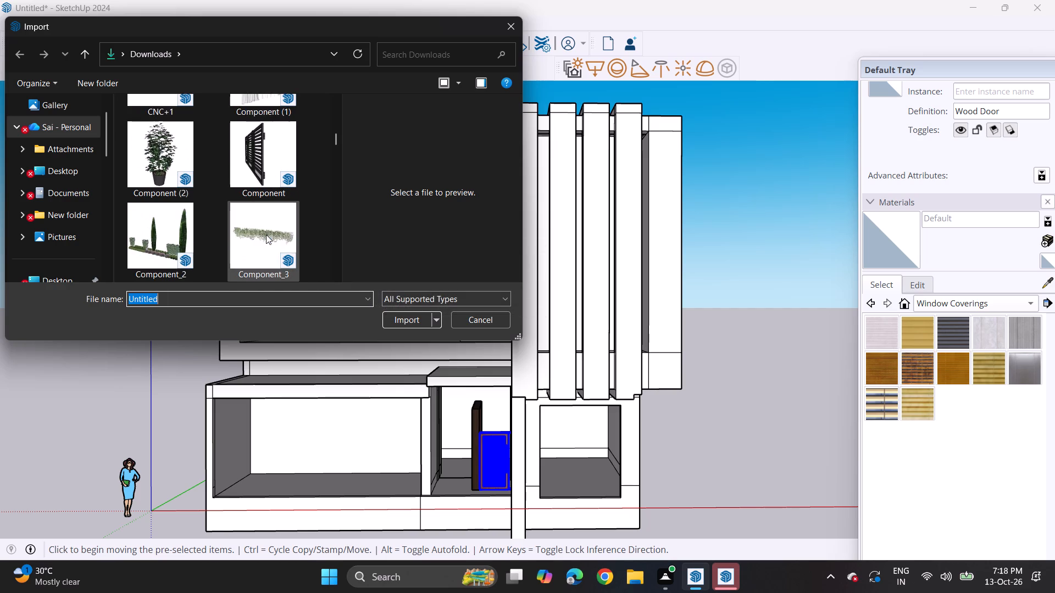
{"action": "scroll", "coordinate": [266, 234], "scroll_direction": "down", "scroll_amount": 7}
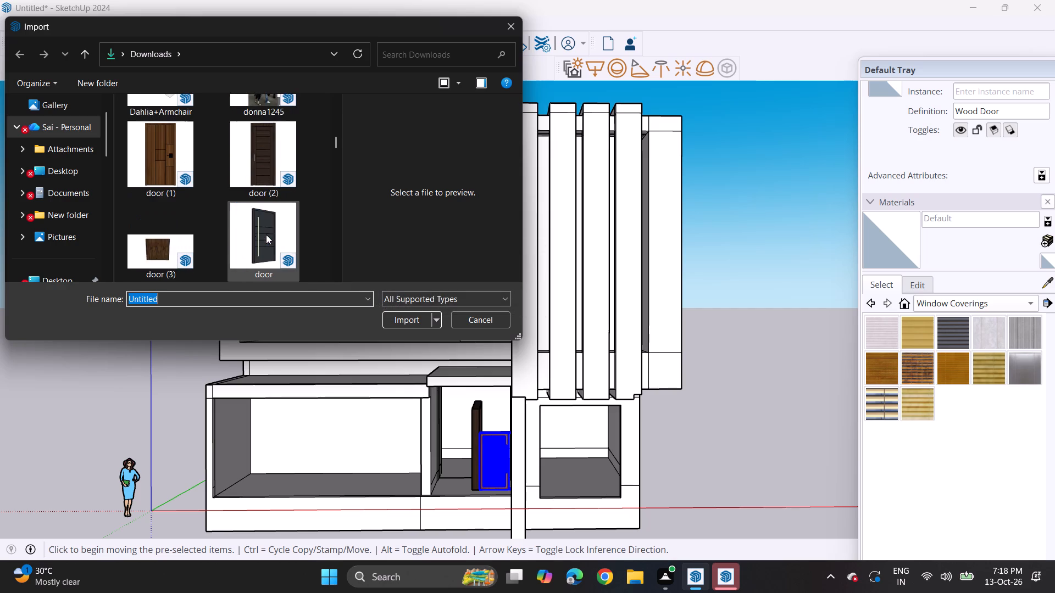
{"action": "scroll", "coordinate": [266, 234], "scroll_direction": "down", "scroll_amount": 4}
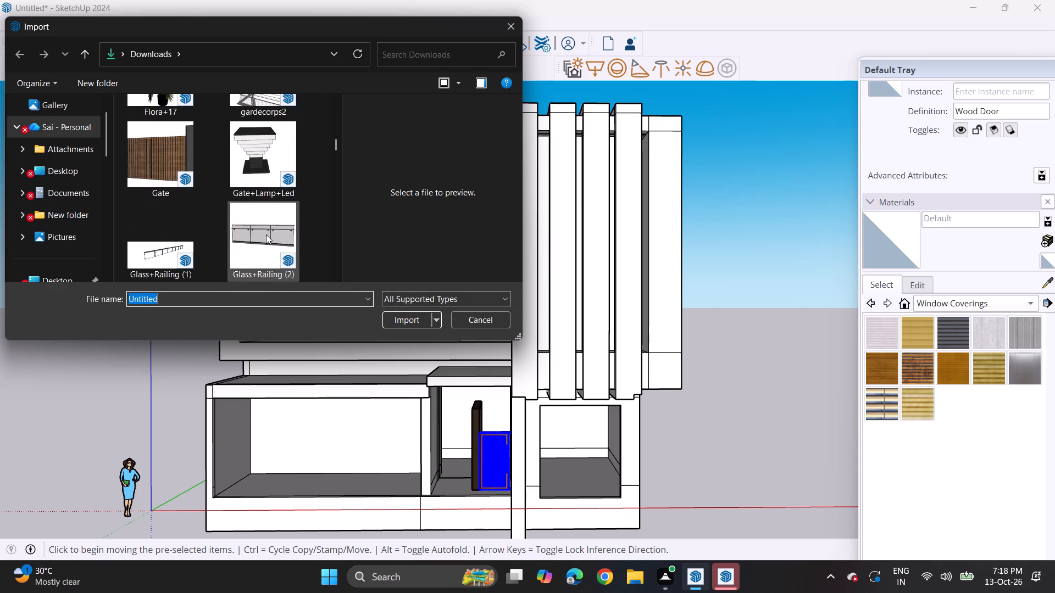
{"action": "scroll", "coordinate": [266, 234], "scroll_direction": "up", "scroll_amount": 2}
{"action": "scroll", "coordinate": [266, 234], "scroll_direction": "down", "scroll_amount": 1}
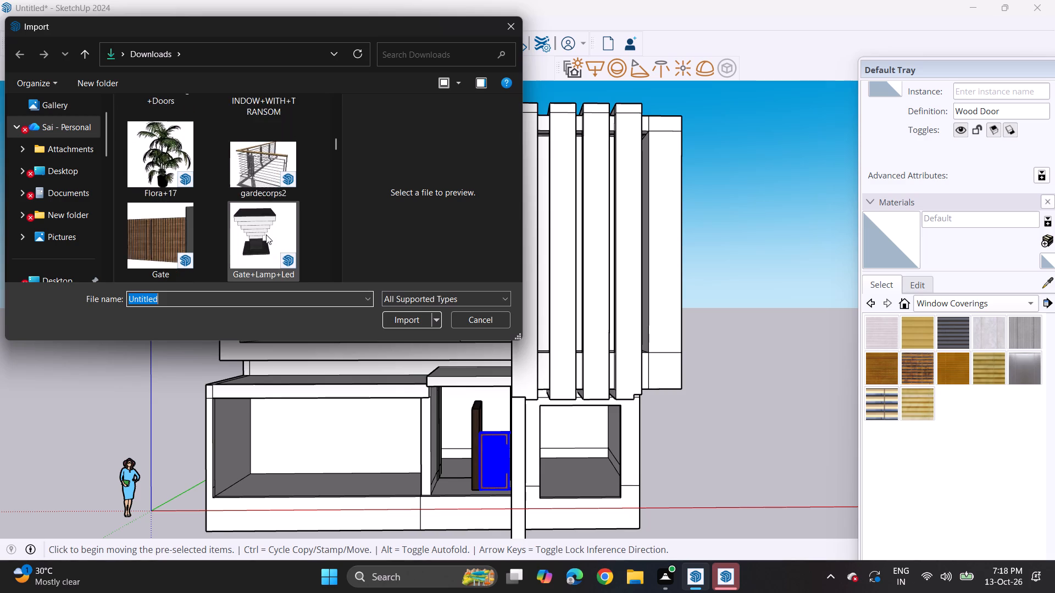
{"action": "scroll", "coordinate": [266, 234], "scroll_direction": "down", "scroll_amount": 2}
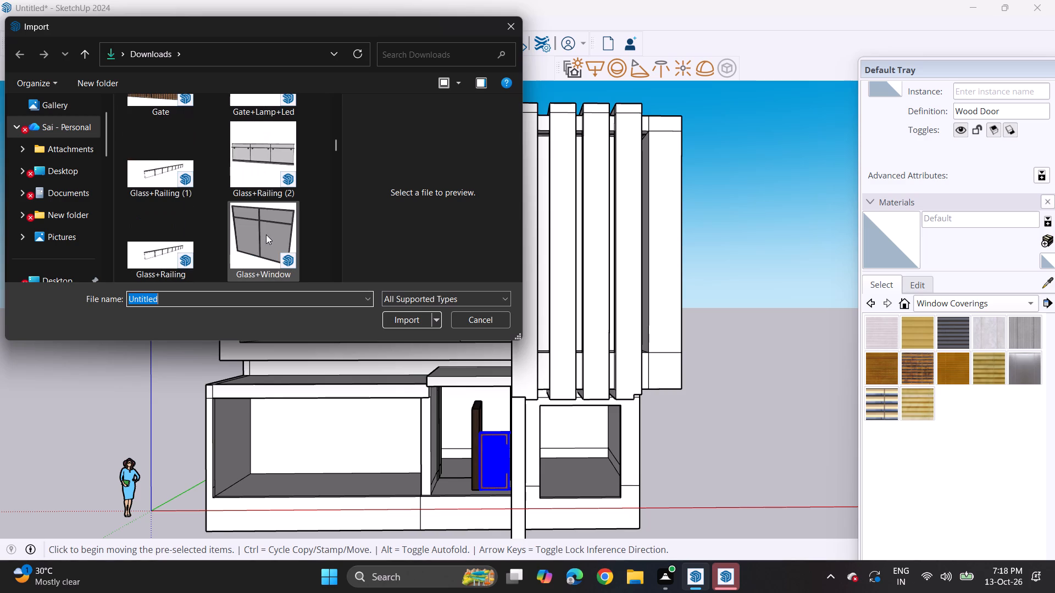
{"action": "scroll", "coordinate": [266, 234], "scroll_direction": "down", "scroll_amount": 5}
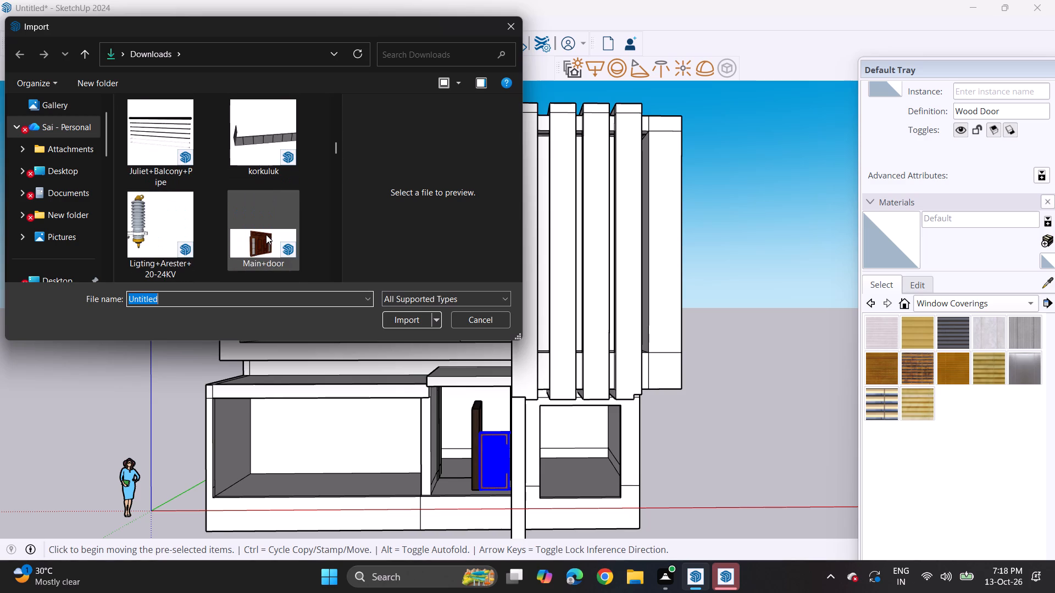
{"action": "scroll", "coordinate": [266, 234], "scroll_direction": "down", "scroll_amount": 10}
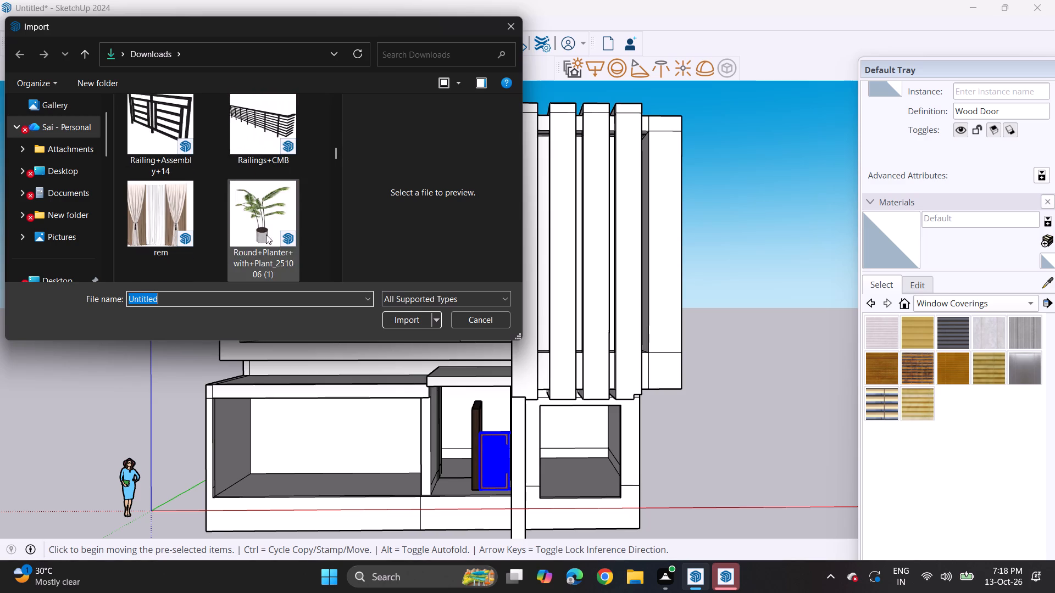
{"action": "left_click", "coordinate": [499, 26]}
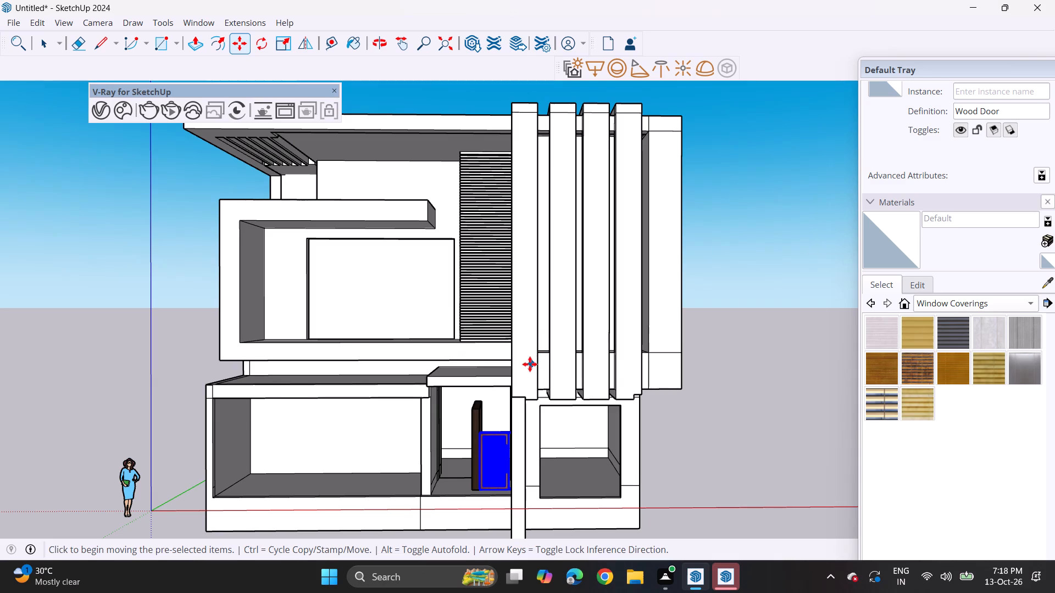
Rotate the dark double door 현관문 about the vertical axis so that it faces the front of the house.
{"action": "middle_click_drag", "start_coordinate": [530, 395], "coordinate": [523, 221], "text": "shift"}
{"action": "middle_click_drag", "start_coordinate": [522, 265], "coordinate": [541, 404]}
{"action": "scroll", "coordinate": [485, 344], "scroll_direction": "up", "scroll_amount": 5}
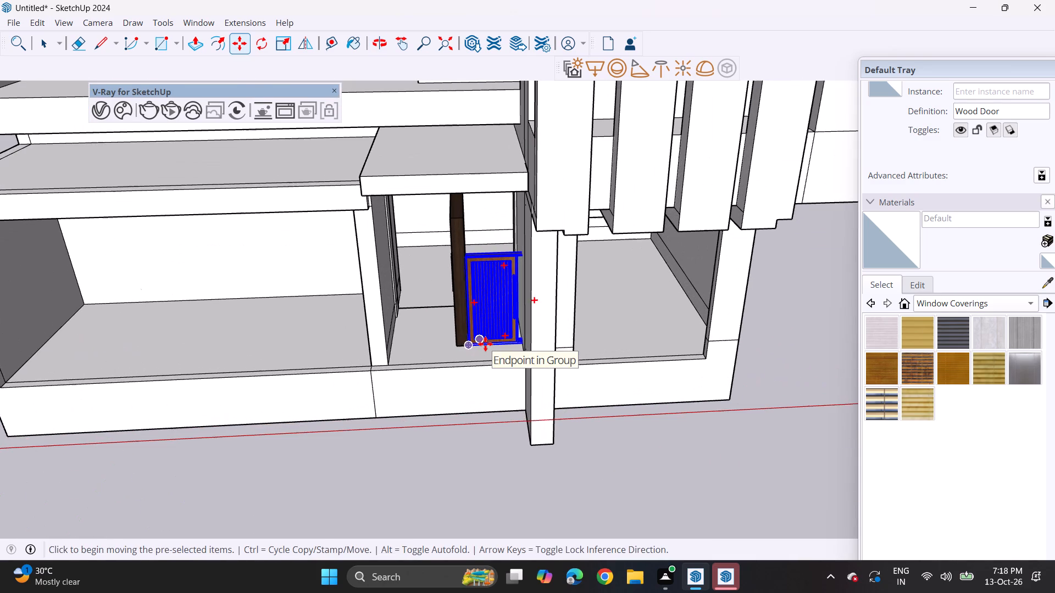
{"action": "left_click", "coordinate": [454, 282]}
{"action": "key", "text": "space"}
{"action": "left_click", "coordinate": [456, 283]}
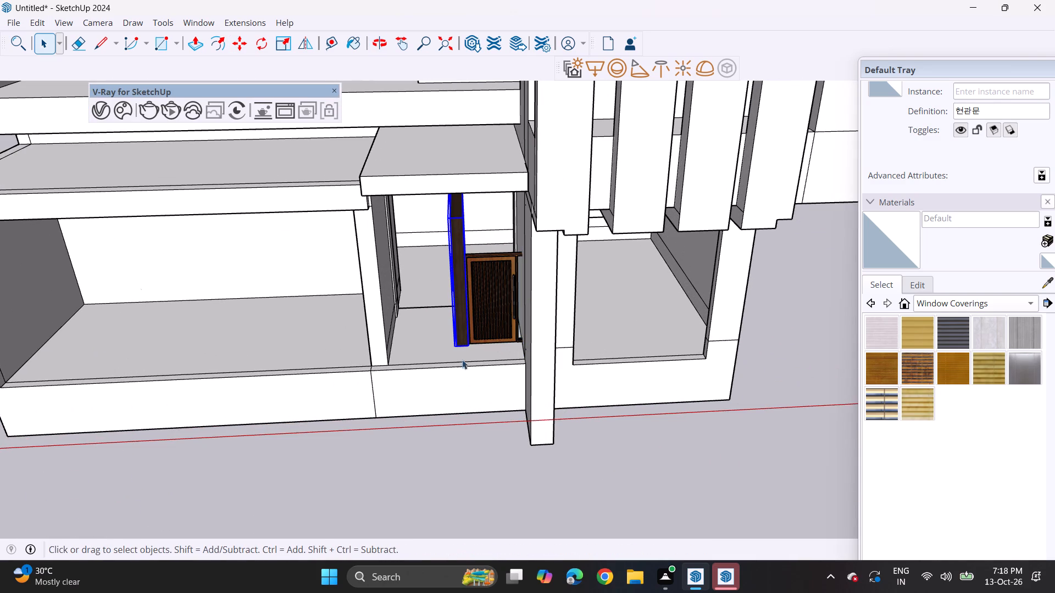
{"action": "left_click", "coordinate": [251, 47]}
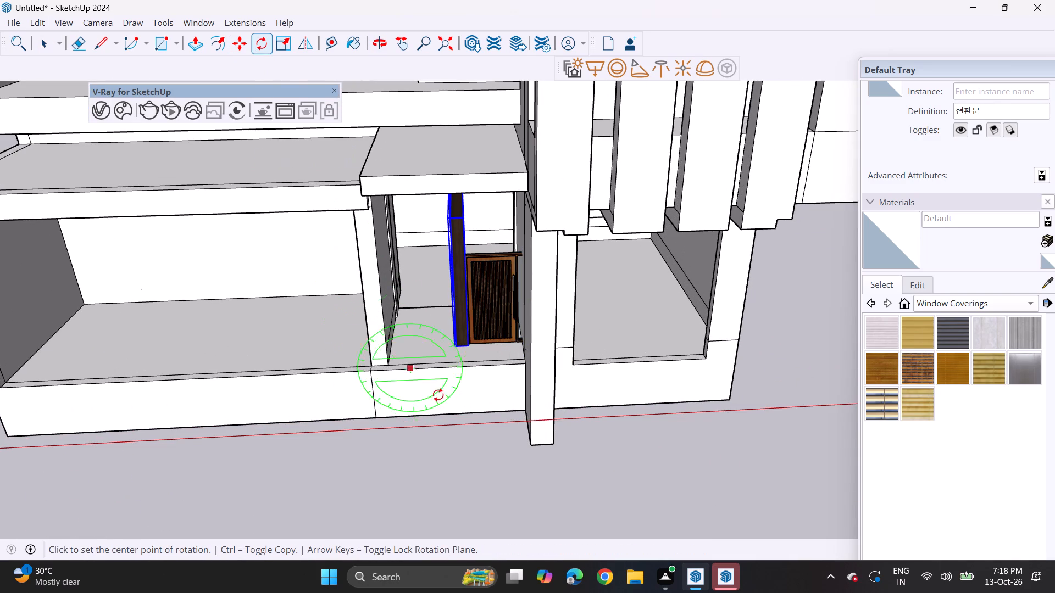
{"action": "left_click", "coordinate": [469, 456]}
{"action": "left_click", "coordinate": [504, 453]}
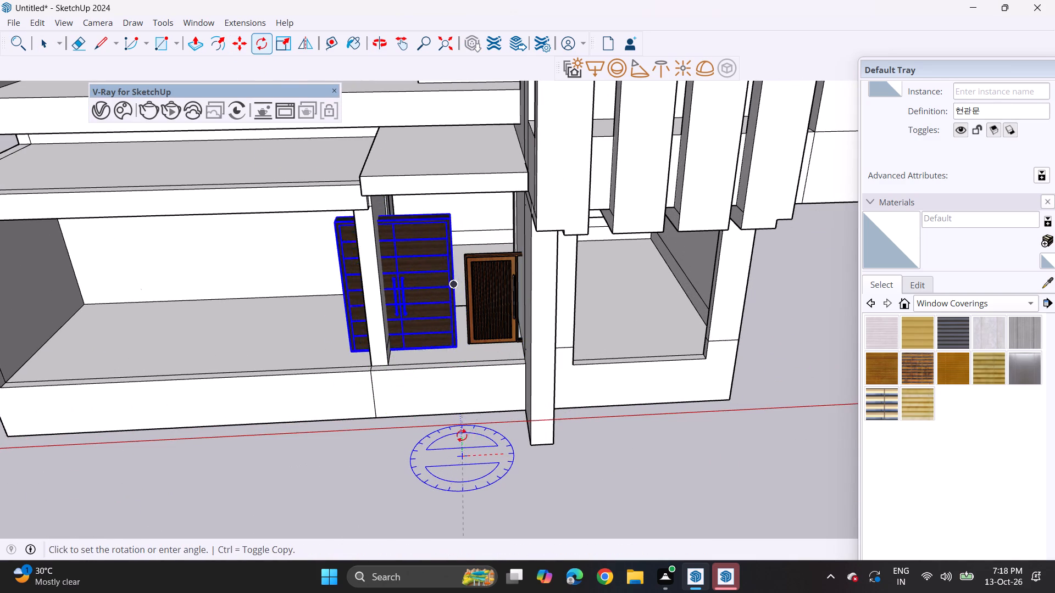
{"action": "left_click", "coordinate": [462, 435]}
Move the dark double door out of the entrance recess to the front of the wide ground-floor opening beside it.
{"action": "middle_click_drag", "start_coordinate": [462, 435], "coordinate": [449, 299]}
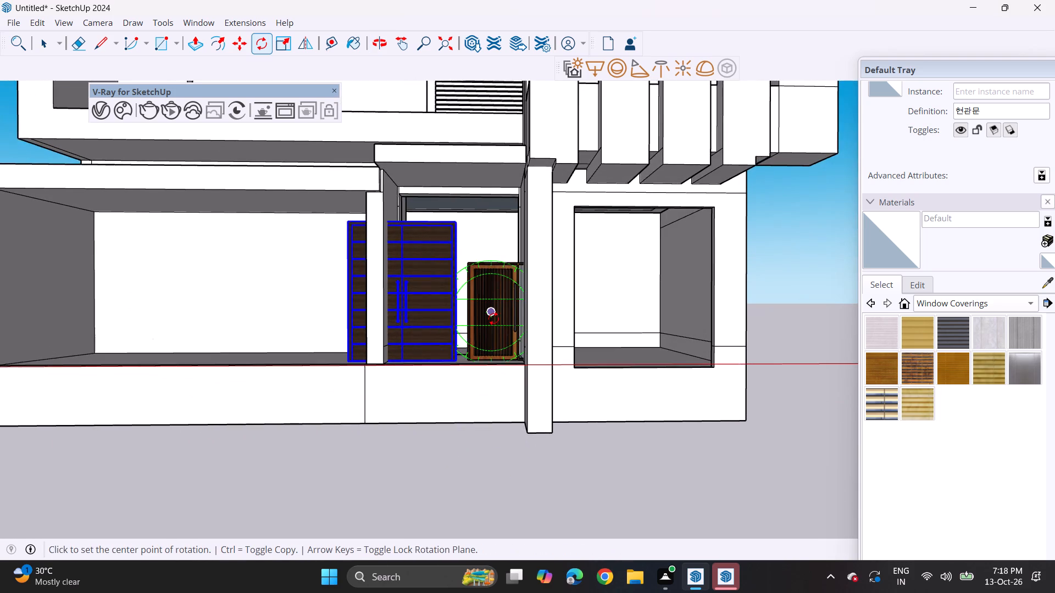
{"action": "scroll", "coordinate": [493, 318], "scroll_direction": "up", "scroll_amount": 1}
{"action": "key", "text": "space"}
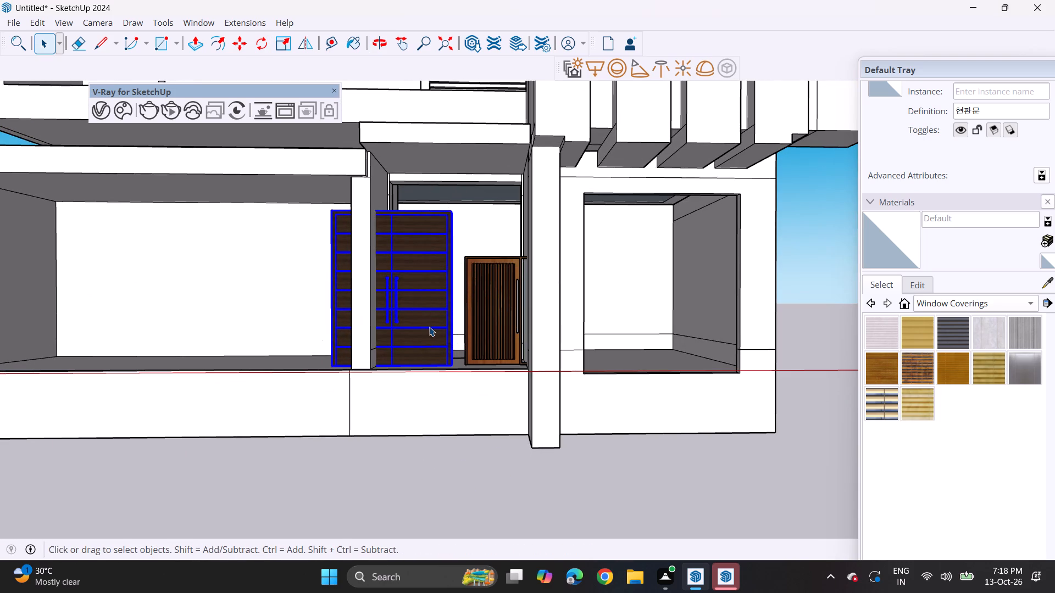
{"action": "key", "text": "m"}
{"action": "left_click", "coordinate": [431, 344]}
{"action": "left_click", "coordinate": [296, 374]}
Move the Wood Door by its upper corner to the upper corner of the entrance recess, against the side wall nearest the wide opening.
{"action": "middle_click_drag", "start_coordinate": [419, 380], "coordinate": [454, 415]}
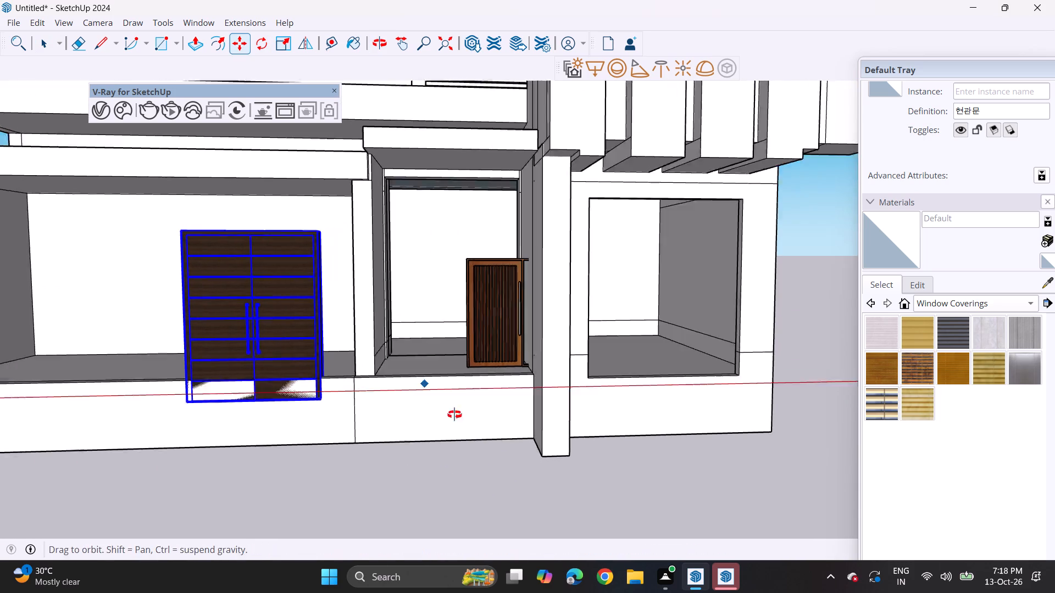
{"action": "middle_click_drag", "start_coordinate": [454, 415], "coordinate": [462, 419]}
{"action": "left_click", "coordinate": [486, 315]}
{"action": "key", "text": "space"}
{"action": "left_click", "coordinate": [486, 323]}
{"action": "middle_click_drag", "start_coordinate": [486, 323], "coordinate": [510, 371]}
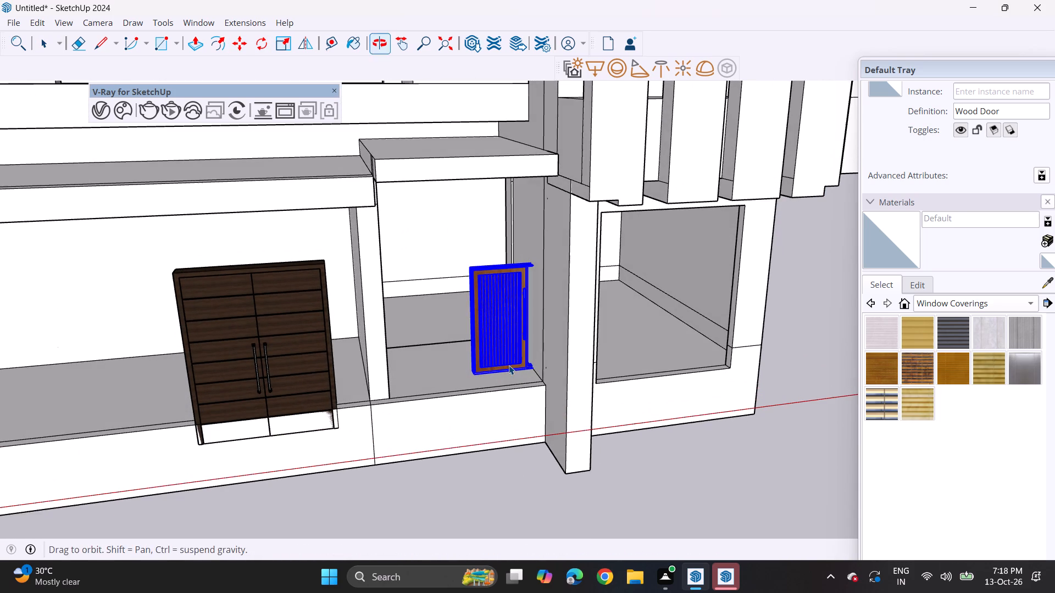
{"action": "key", "text": "m"}
{"action": "left_click", "coordinate": [470, 276]}
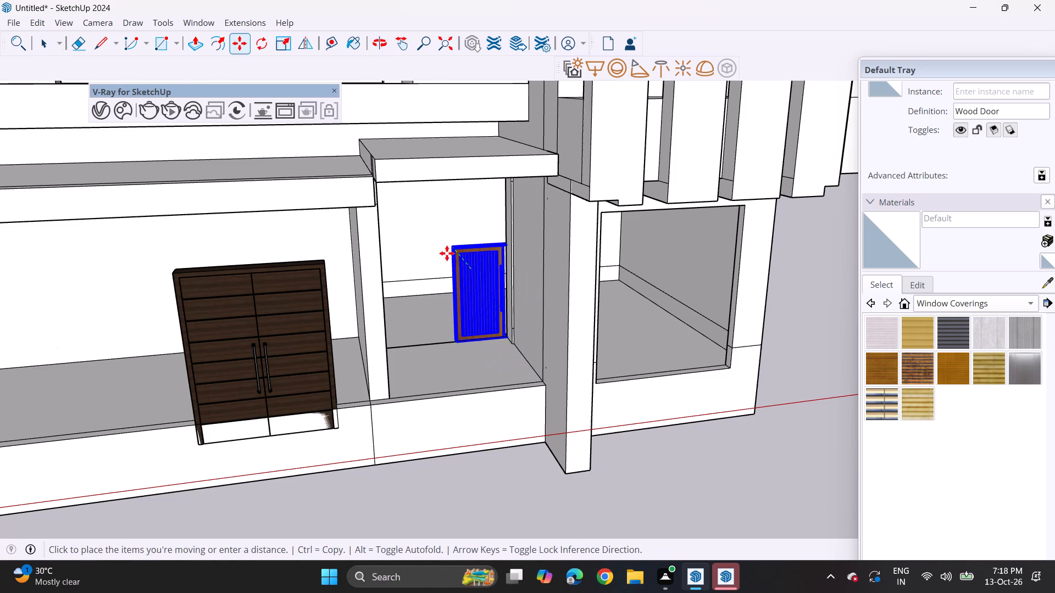
{"action": "middle_click_drag", "start_coordinate": [447, 253], "coordinate": [347, 231]}
{"action": "middle_click_drag", "start_coordinate": [402, 176], "coordinate": [409, 150]}
{"action": "left_click", "coordinate": [402, 176]}
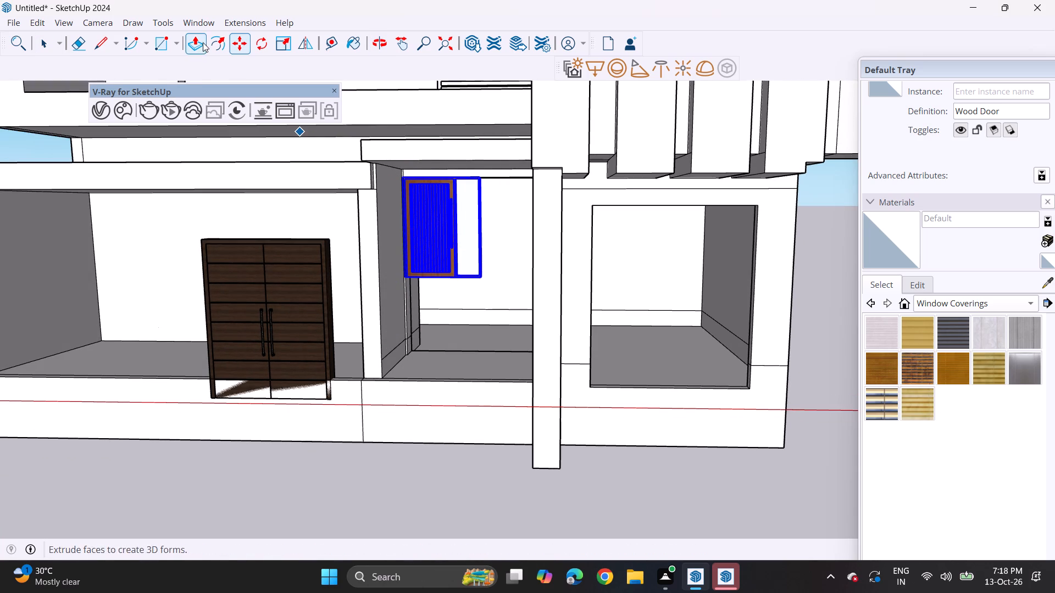
Scale the Wood Door up uniformly from its lower corner to span the width of the entrance opening.
{"action": "left_click", "coordinate": [281, 51]}
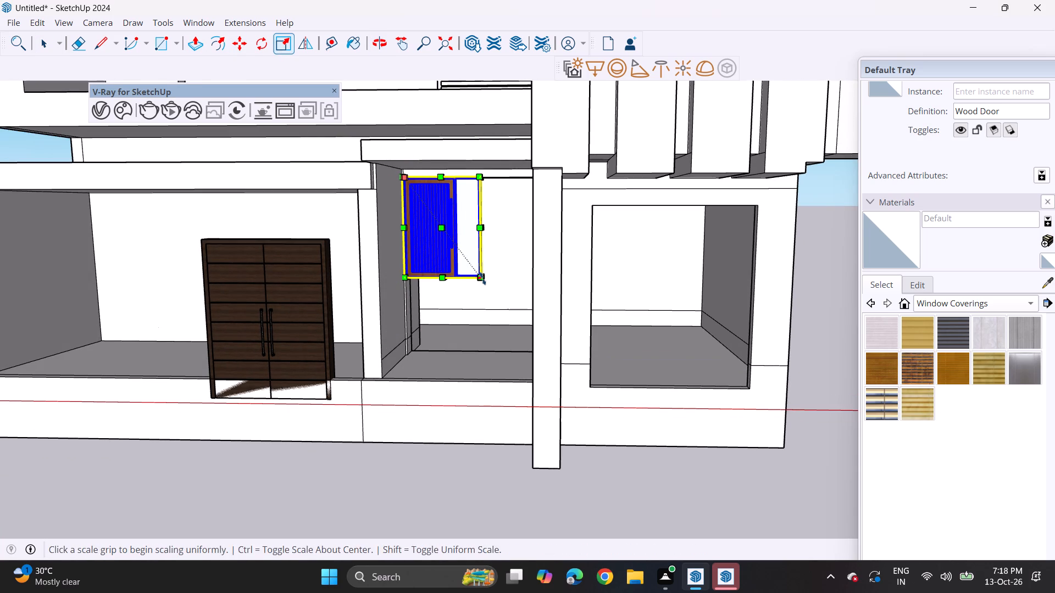
{"action": "left_click", "coordinate": [482, 278]}
{"action": "middle_click_drag", "start_coordinate": [517, 342], "coordinate": [547, 365]}
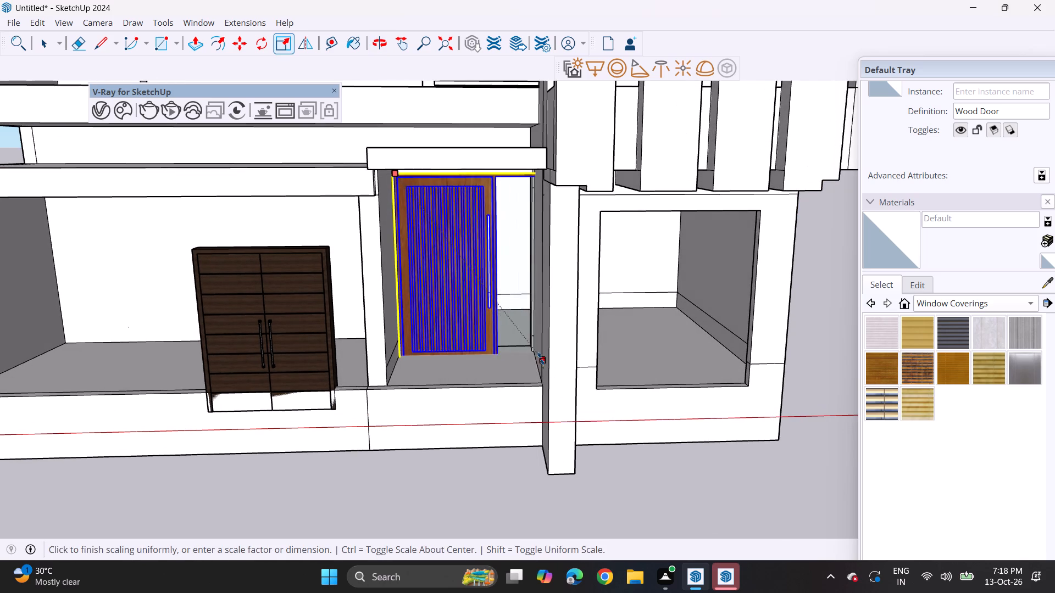
{"action": "left_click", "coordinate": [530, 348]}
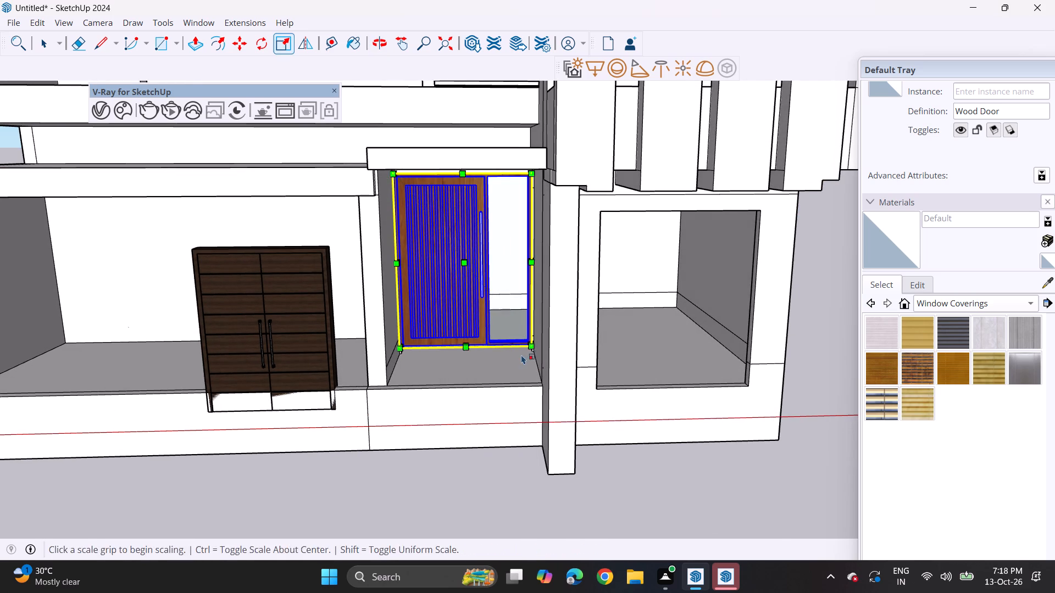
Stretch the bottom edge of the Wood Door down to the recess floor and clear the selection.
{"action": "middle_click_drag", "start_coordinate": [521, 355], "coordinate": [498, 284]}
{"action": "scroll", "coordinate": [499, 349], "scroll_direction": "up", "scroll_amount": 10}
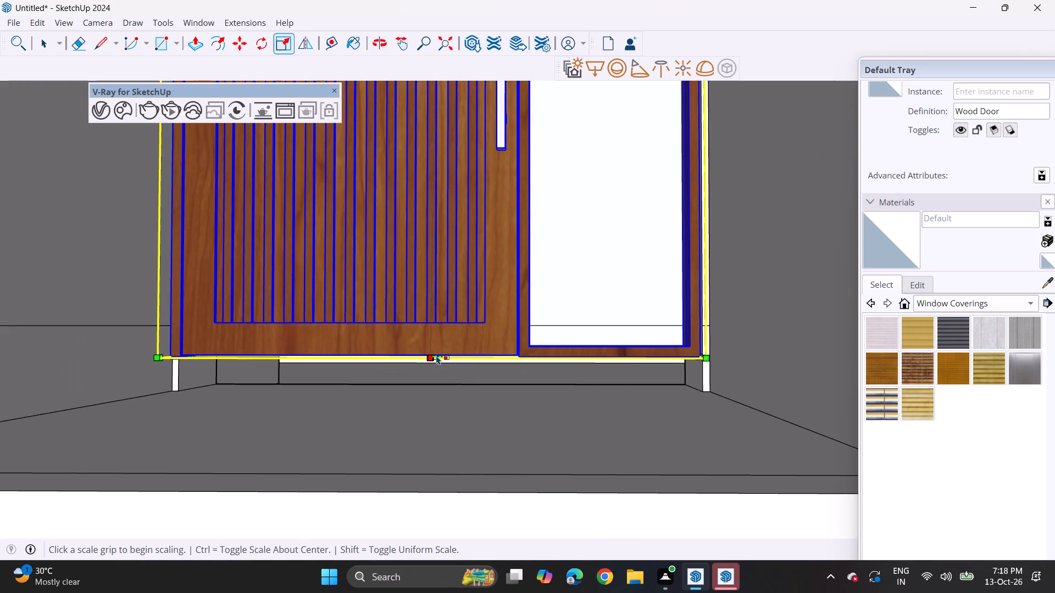
{"action": "left_click", "coordinate": [438, 357]}
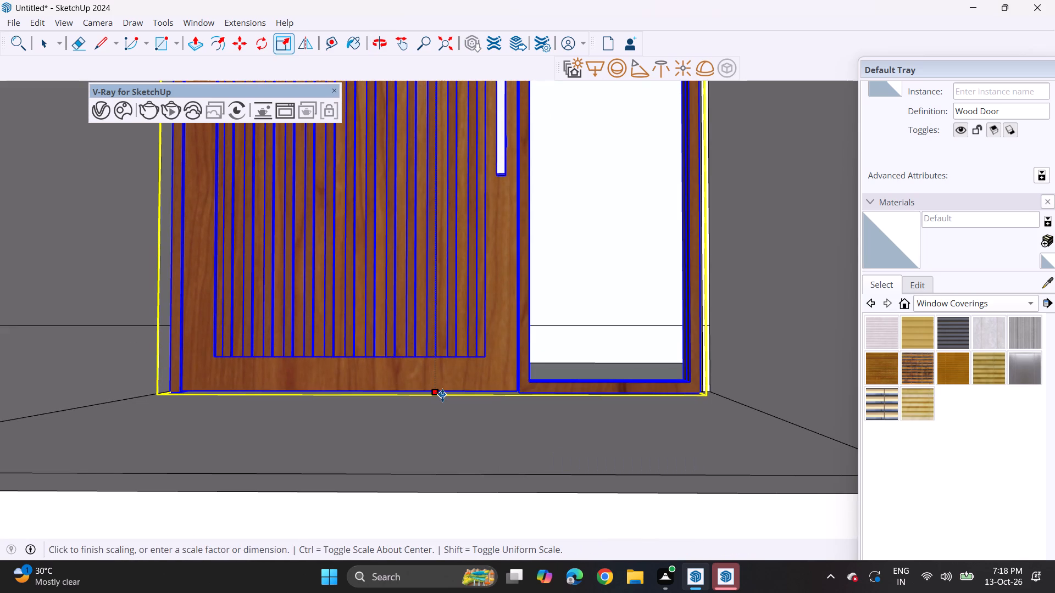
{"action": "left_click", "coordinate": [442, 395]}
{"action": "scroll", "coordinate": [451, 351], "scroll_direction": "down", "scroll_amount": 20}
{"action": "scroll", "coordinate": [451, 351], "scroll_direction": "down", "scroll_amount": 3}
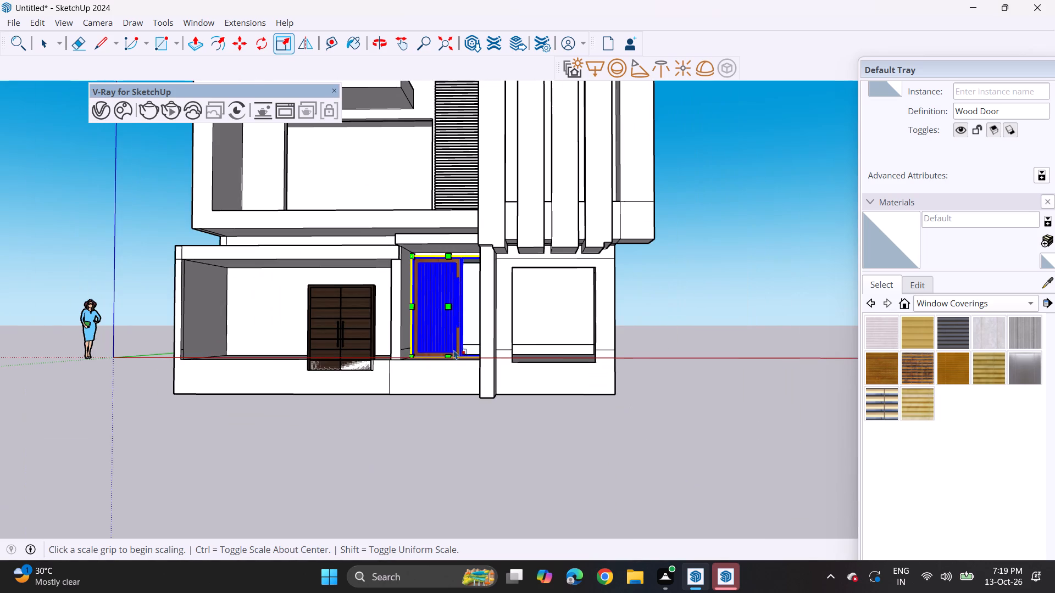
{"action": "key", "text": "space"}
{"action": "left_click", "coordinate": [797, 304]}
Delete the dark double door standing in front of the wide ground-floor opening.
{"action": "middle_click_drag", "start_coordinate": [531, 339], "coordinate": [564, 342]}
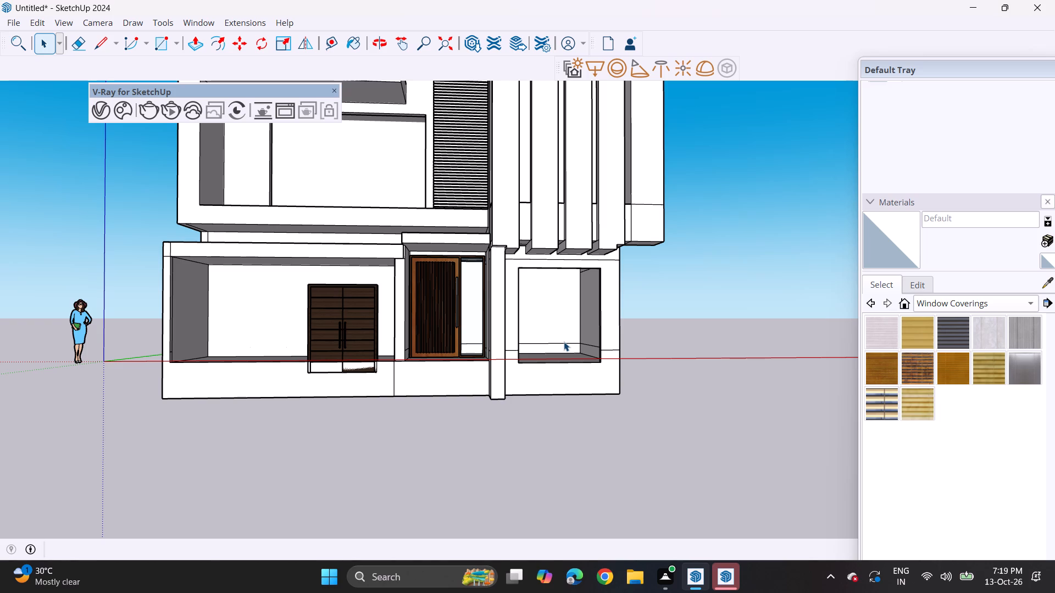
{"action": "middle_click_drag", "start_coordinate": [425, 370], "coordinate": [413, 407]}
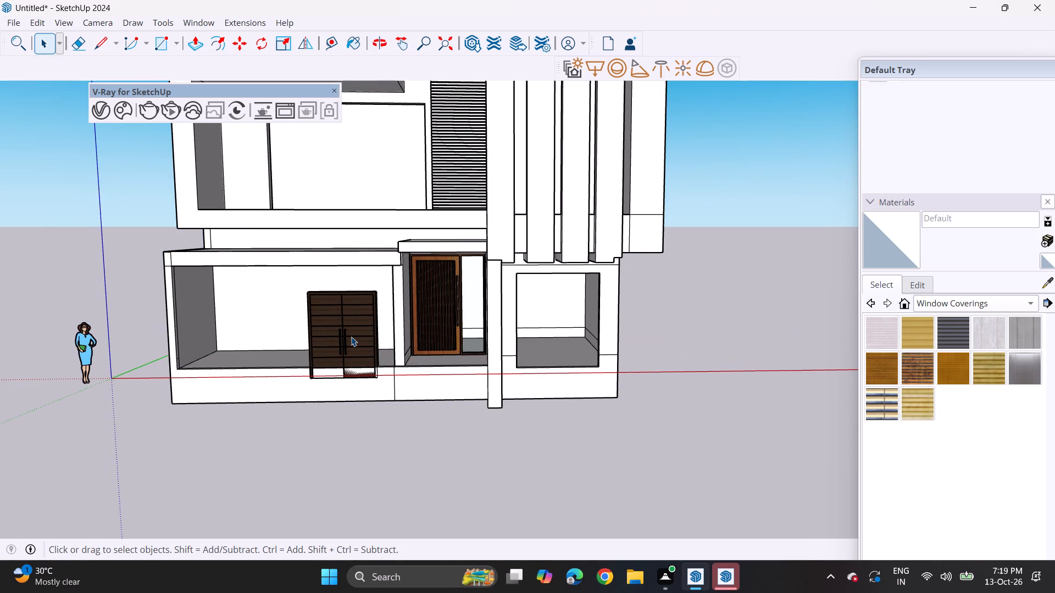
{"action": "left_click", "coordinate": [351, 337]}
{"action": "key", "text": "Delete"}
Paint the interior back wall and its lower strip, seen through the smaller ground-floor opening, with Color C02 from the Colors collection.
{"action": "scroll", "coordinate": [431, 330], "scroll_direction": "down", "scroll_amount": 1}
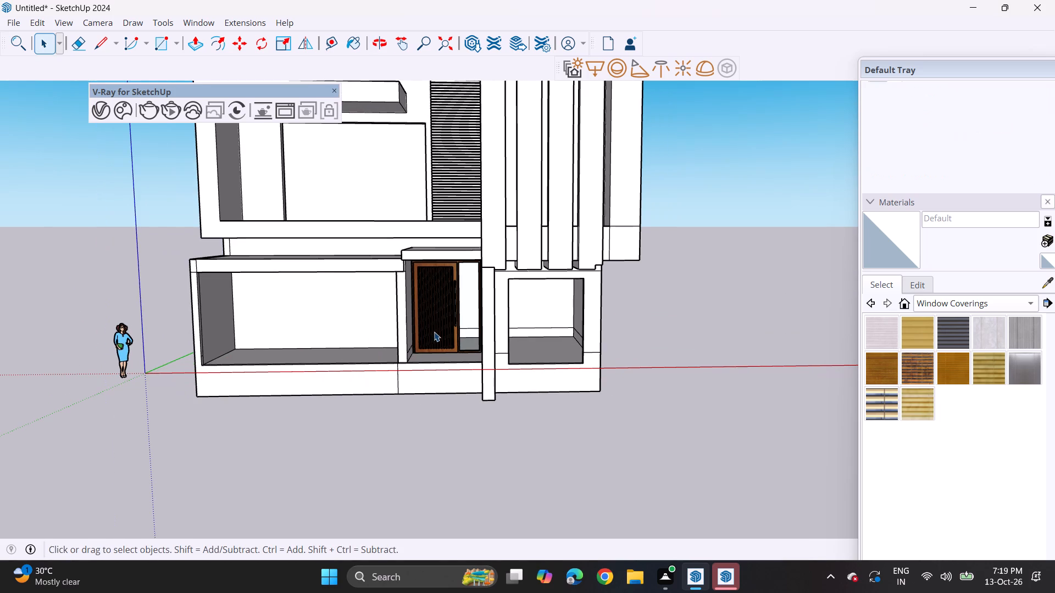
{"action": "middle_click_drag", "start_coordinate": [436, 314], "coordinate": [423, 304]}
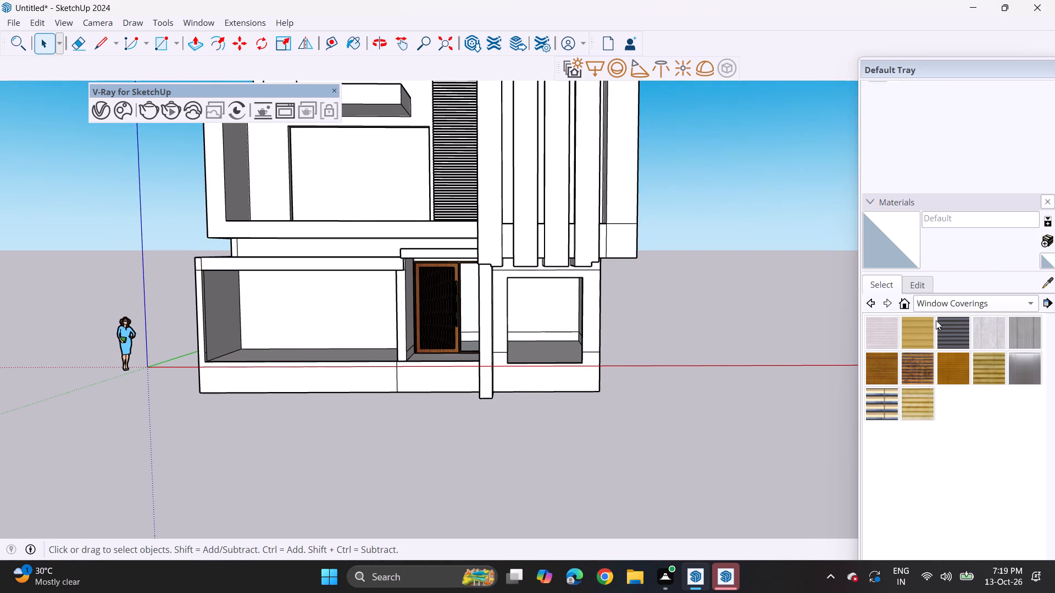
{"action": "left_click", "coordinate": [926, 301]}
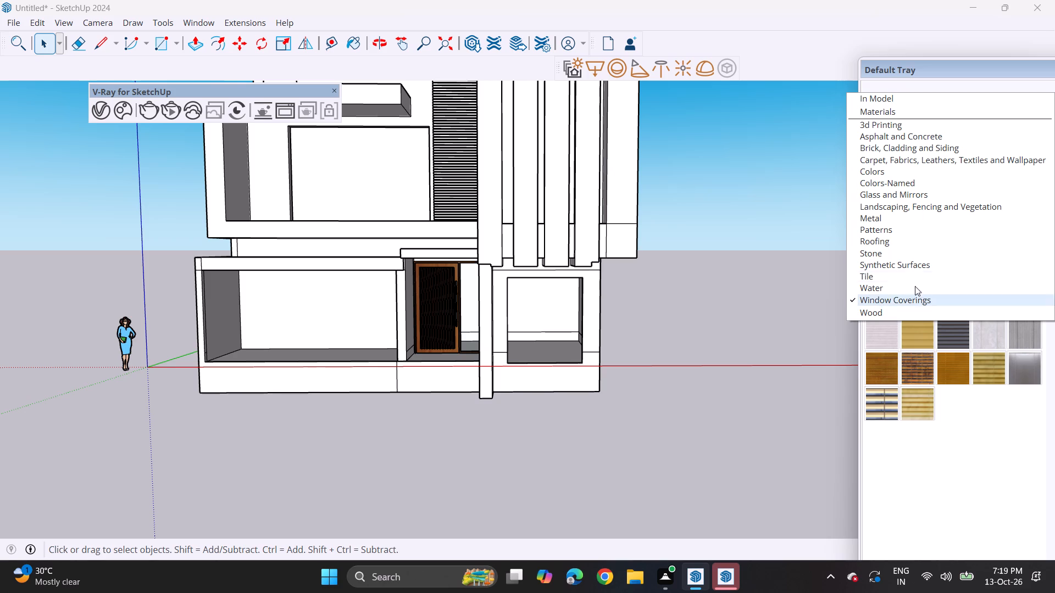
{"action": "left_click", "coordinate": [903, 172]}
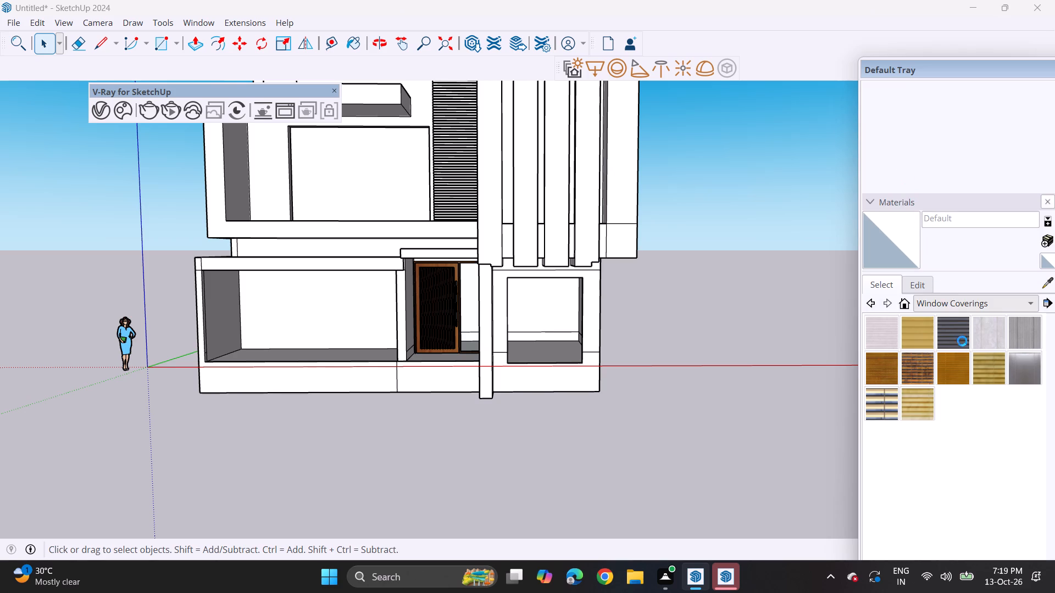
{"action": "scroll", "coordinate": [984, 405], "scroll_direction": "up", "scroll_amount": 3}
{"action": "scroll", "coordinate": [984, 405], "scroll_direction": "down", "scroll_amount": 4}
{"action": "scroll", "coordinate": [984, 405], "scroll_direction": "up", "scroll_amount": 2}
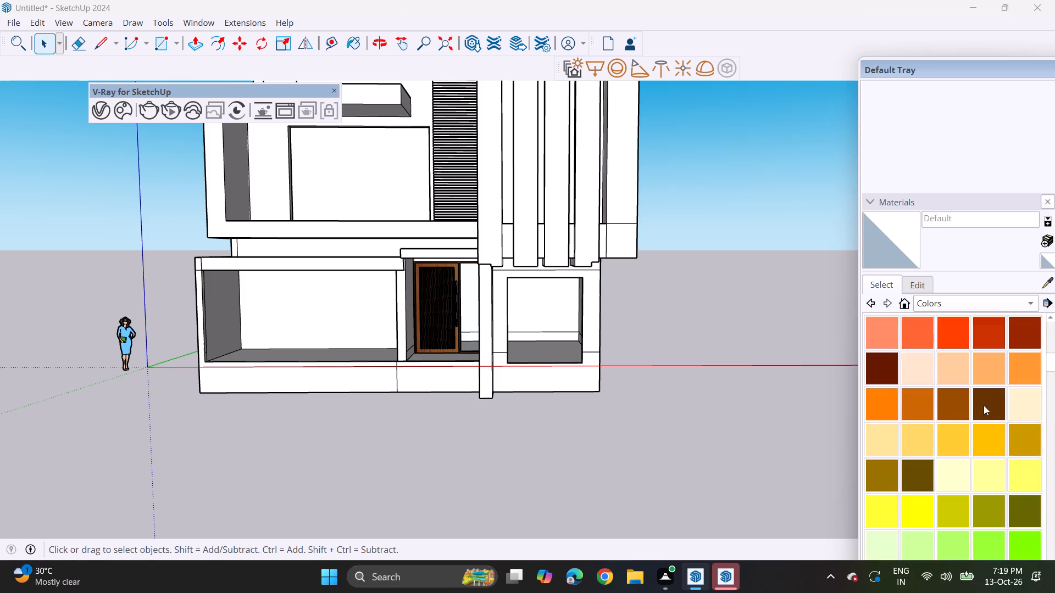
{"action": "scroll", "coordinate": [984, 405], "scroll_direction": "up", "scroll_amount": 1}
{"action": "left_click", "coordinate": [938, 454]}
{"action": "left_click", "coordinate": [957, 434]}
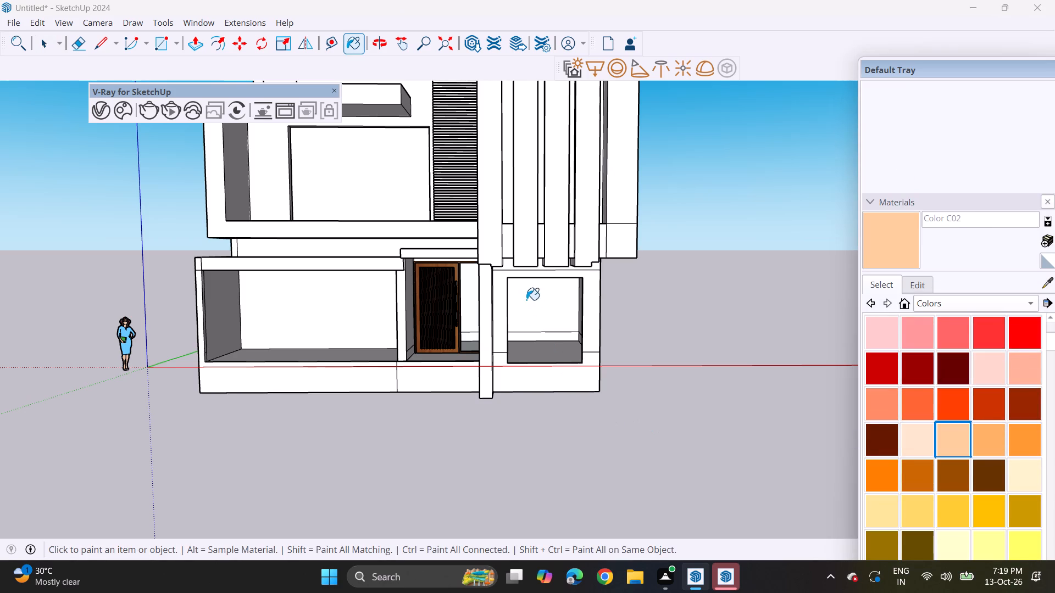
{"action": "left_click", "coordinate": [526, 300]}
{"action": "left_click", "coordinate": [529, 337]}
Paint the interior back wall and its lower strip behind the smaller ground-floor opening with Color E01.
{"action": "middle_click_drag", "start_coordinate": [535, 327], "coordinate": [543, 280]}
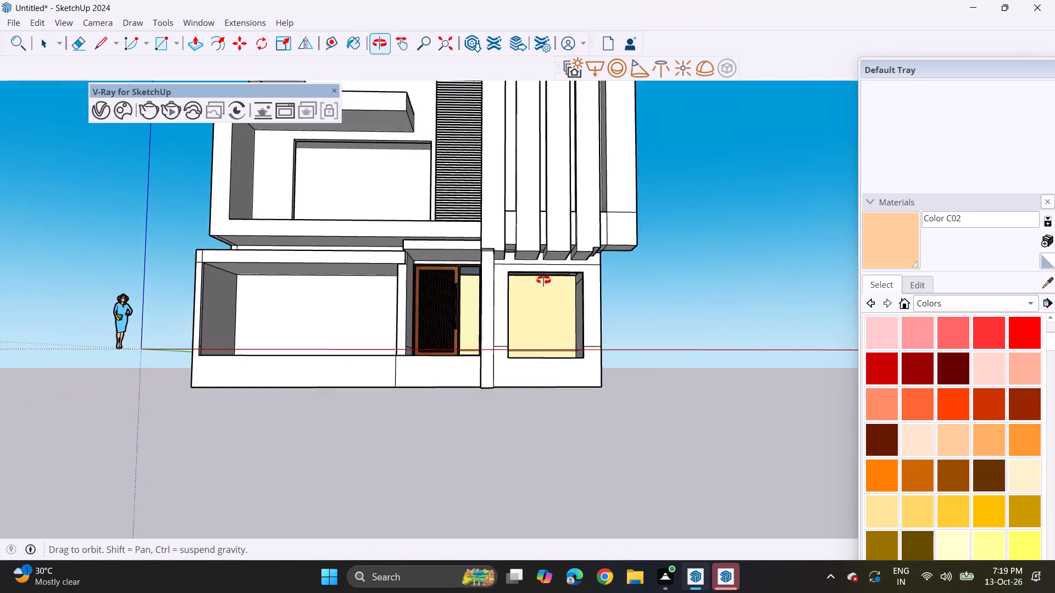
{"action": "middle_click_drag", "start_coordinate": [543, 280], "coordinate": [549, 304]}
{"action": "scroll", "coordinate": [986, 376], "scroll_direction": "down", "scroll_amount": 4}
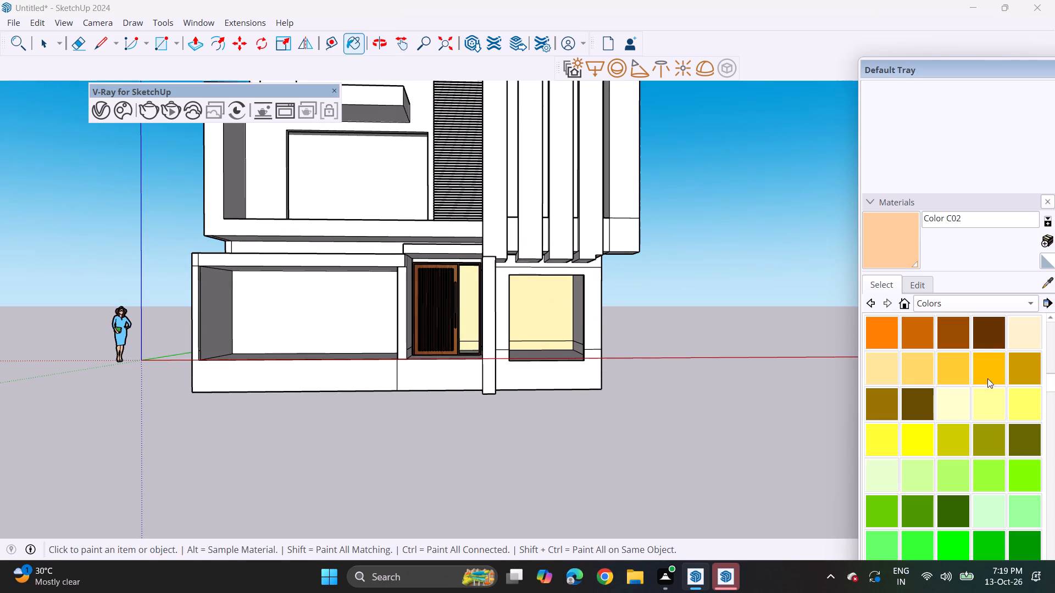
{"action": "left_click", "coordinate": [961, 408]}
{"action": "left_click", "coordinate": [556, 324]}
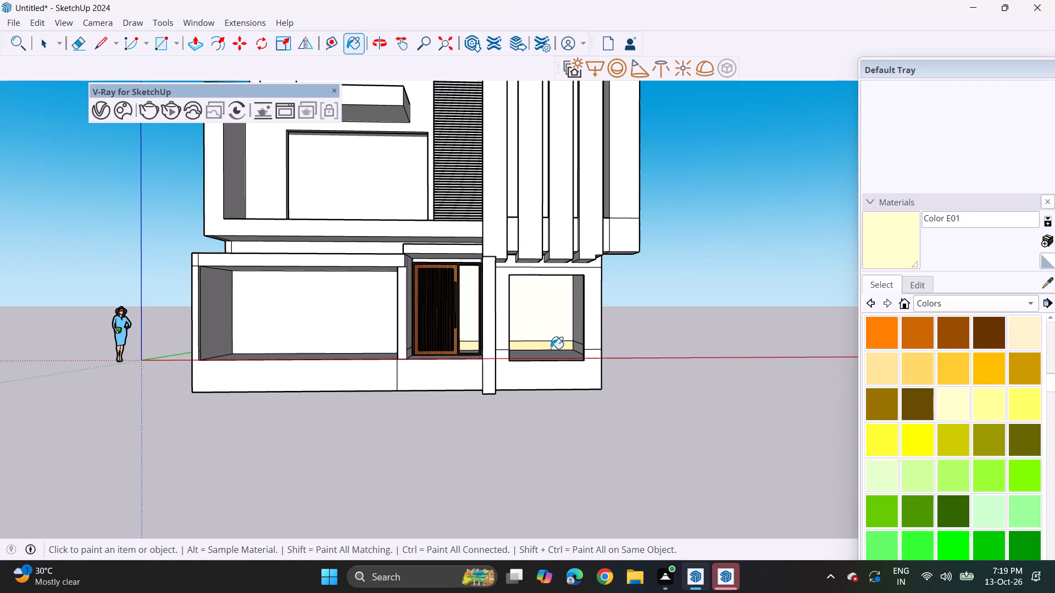
{"action": "left_click", "coordinate": [551, 349]}
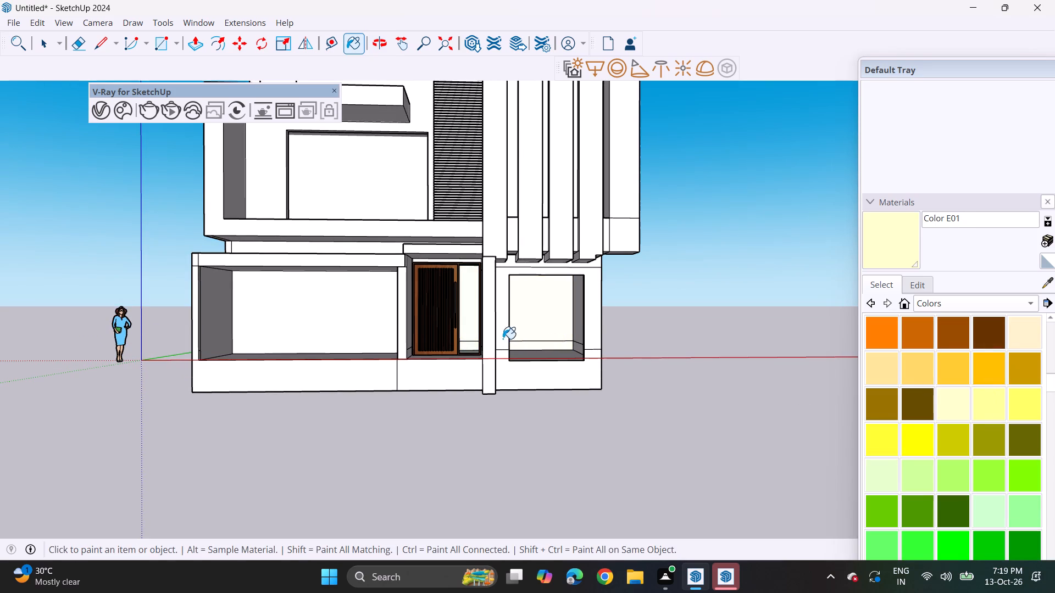
Push/Pull the plinth face below the entrance door outward until it is flush with the front face of the adjacent pillar.
{"action": "middle_click_drag", "start_coordinate": [439, 330], "coordinate": [565, 349]}
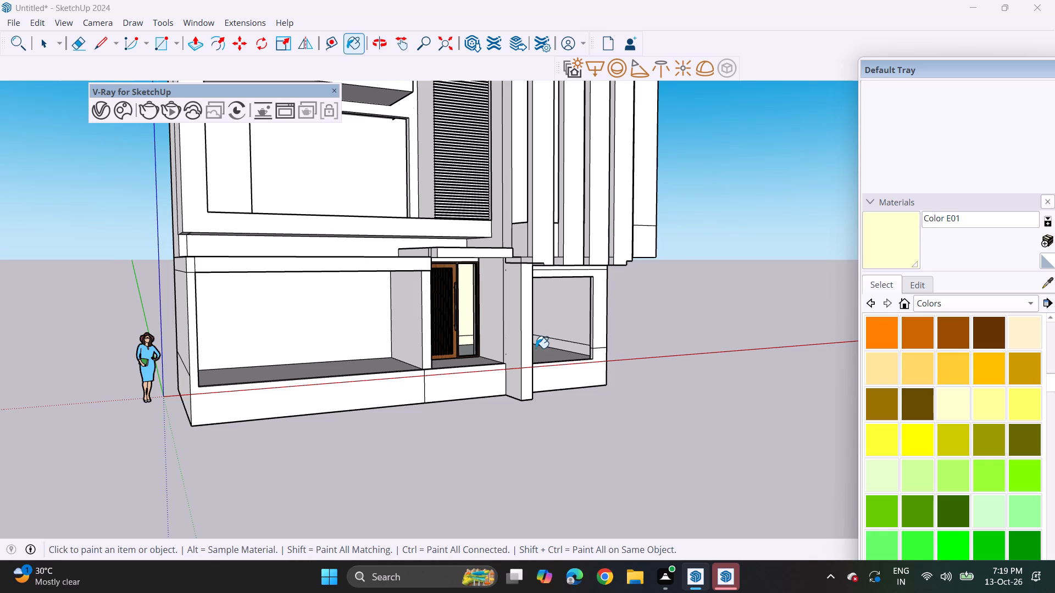
{"action": "scroll", "coordinate": [506, 377], "scroll_direction": "up", "scroll_amount": 3}
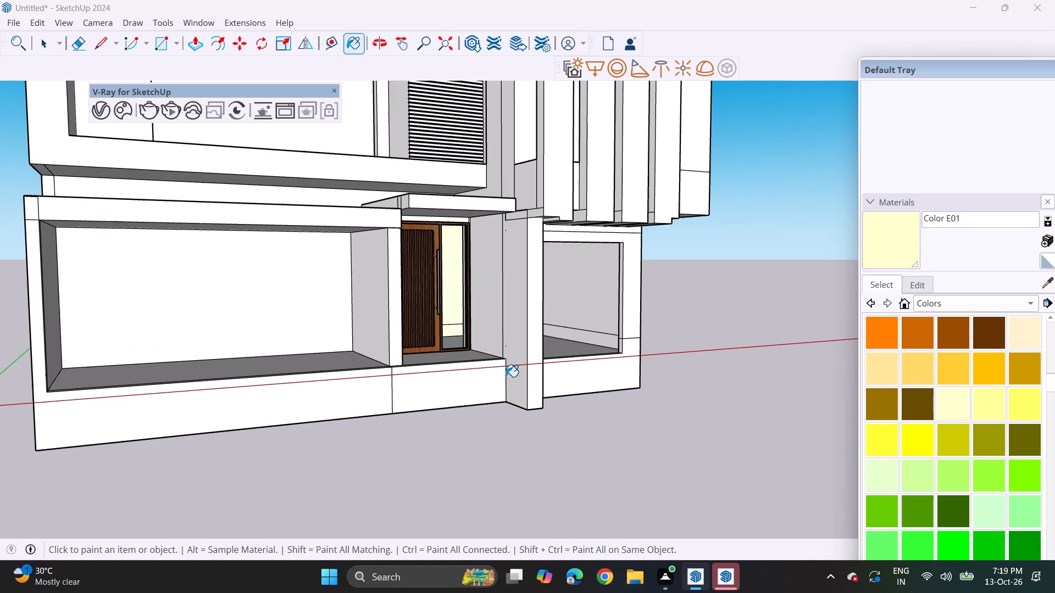
{"action": "left_click", "coordinate": [185, 42]}
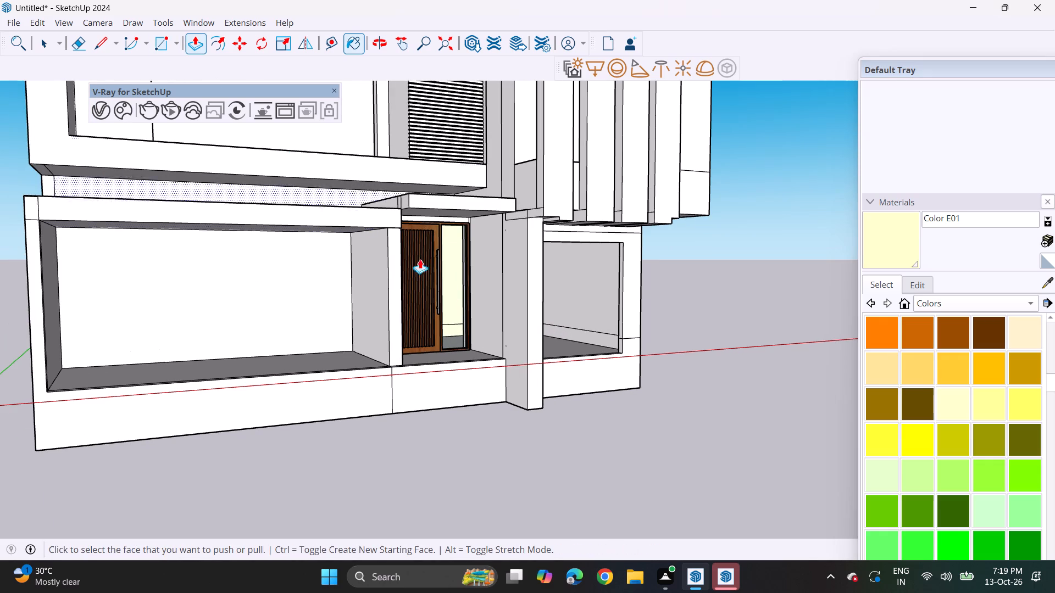
{"action": "left_click", "coordinate": [447, 388]}
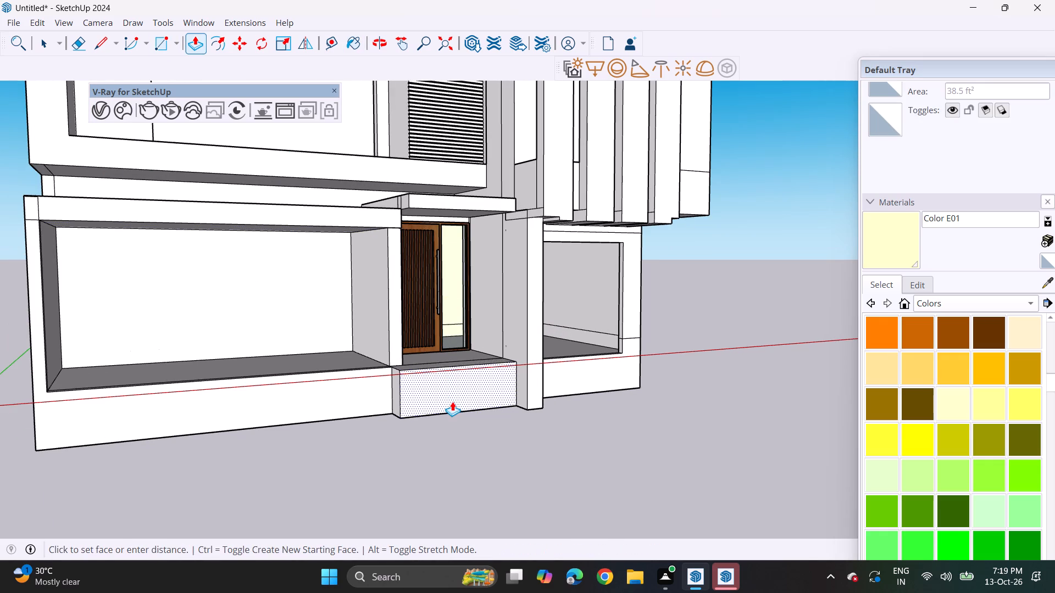
{"action": "left_click", "coordinate": [459, 409]}
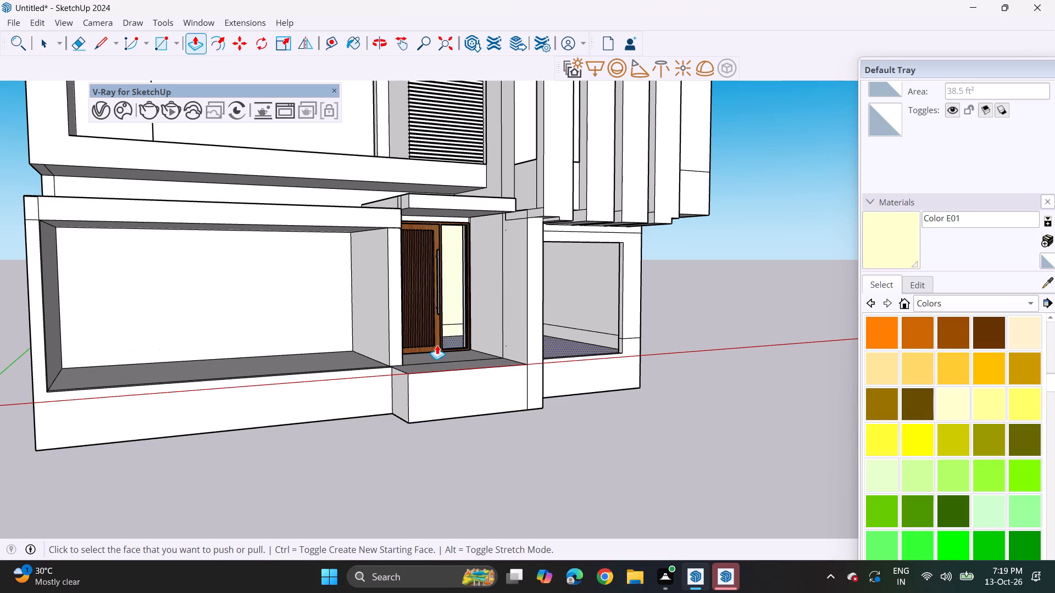
Erase the leftover edges on the entrance floor and on the side wall beside the door's glass panel.
{"action": "left_click_drag", "start_coordinate": [82, 44], "coordinate": [86, 54]}
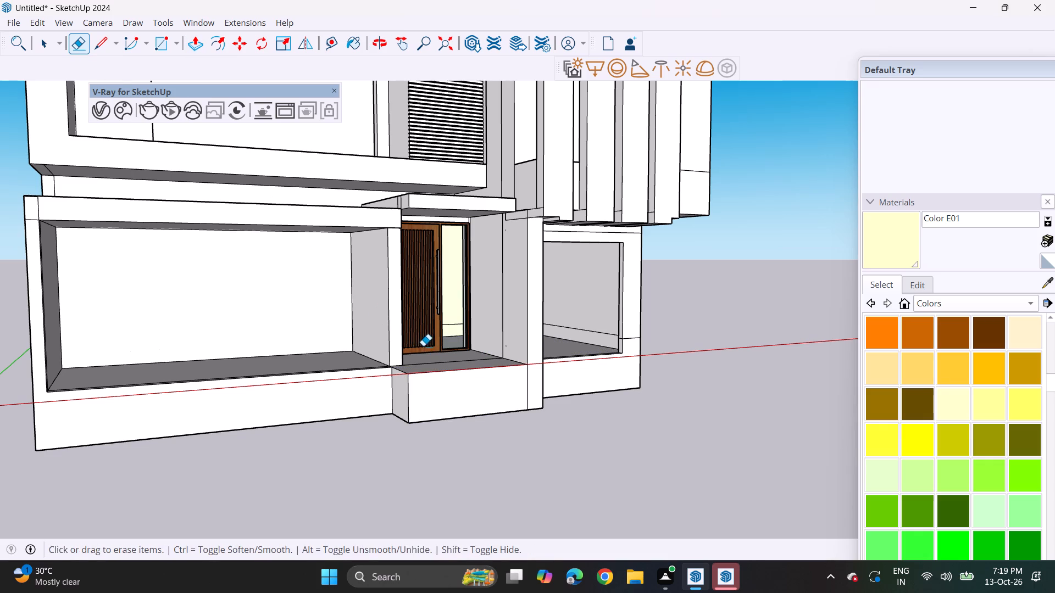
{"action": "left_click", "coordinate": [440, 361]}
{"action": "left_click", "coordinate": [499, 329]}
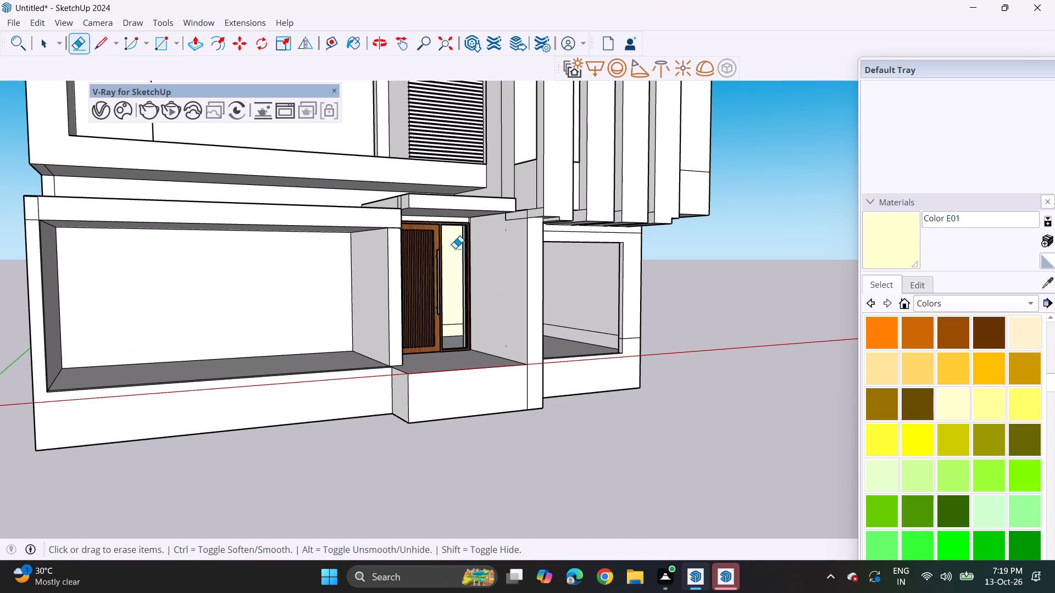
Draw a tall narrow rectangle on the entrance's side wall near the glass panel, from the floor up to just below the canopy.
{"action": "left_click_drag", "start_coordinate": [158, 37], "coordinate": [167, 40]}
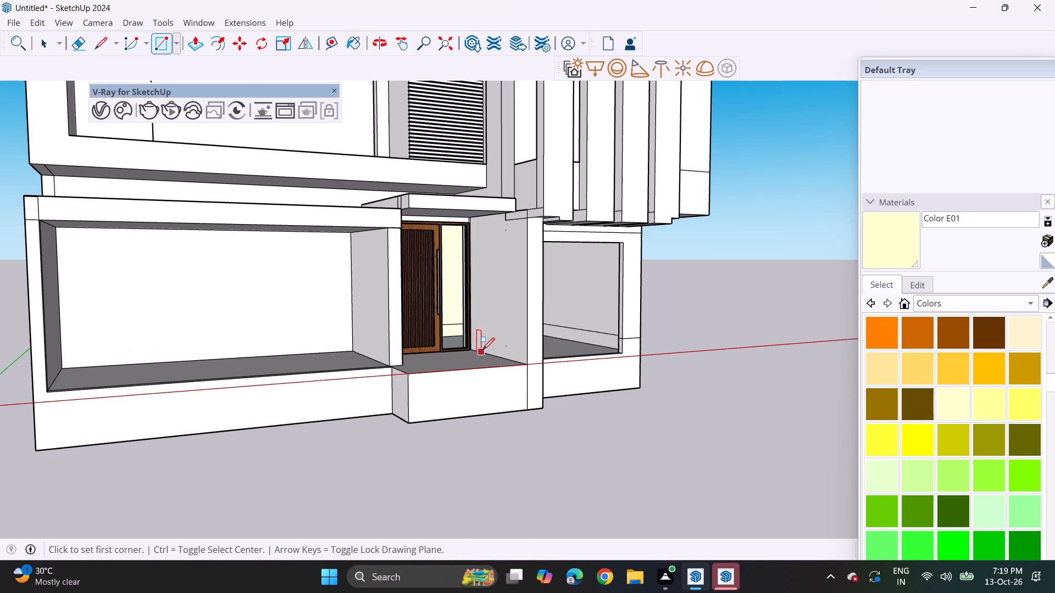
{"action": "left_click", "coordinate": [482, 350]}
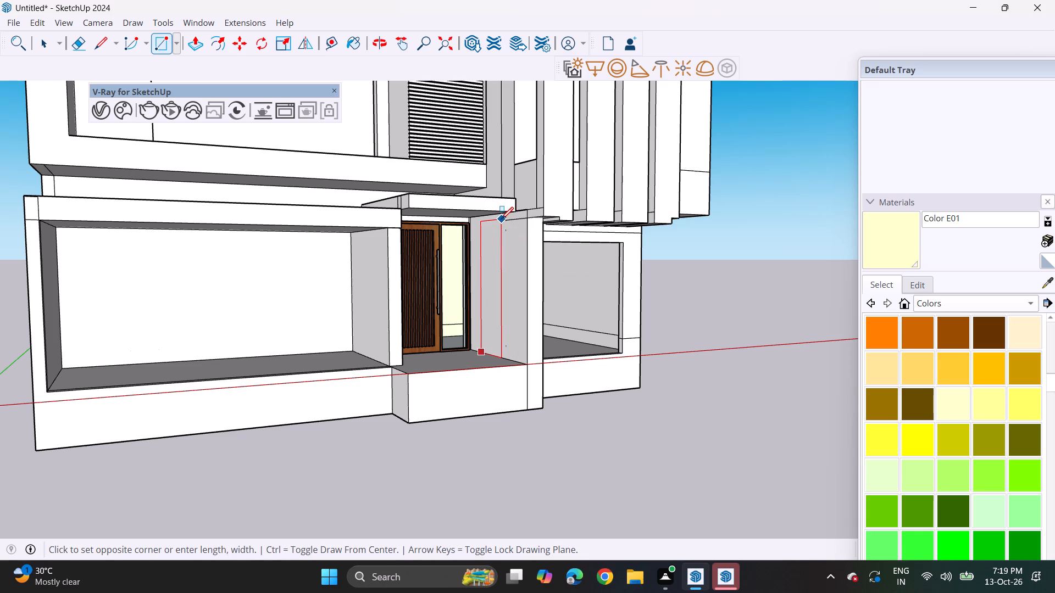
{"action": "left_click", "coordinate": [501, 219]}
Push the tall rectangle inward into the entrance's side wall.
{"action": "middle_click_drag", "start_coordinate": [473, 275], "coordinate": [410, 299]}
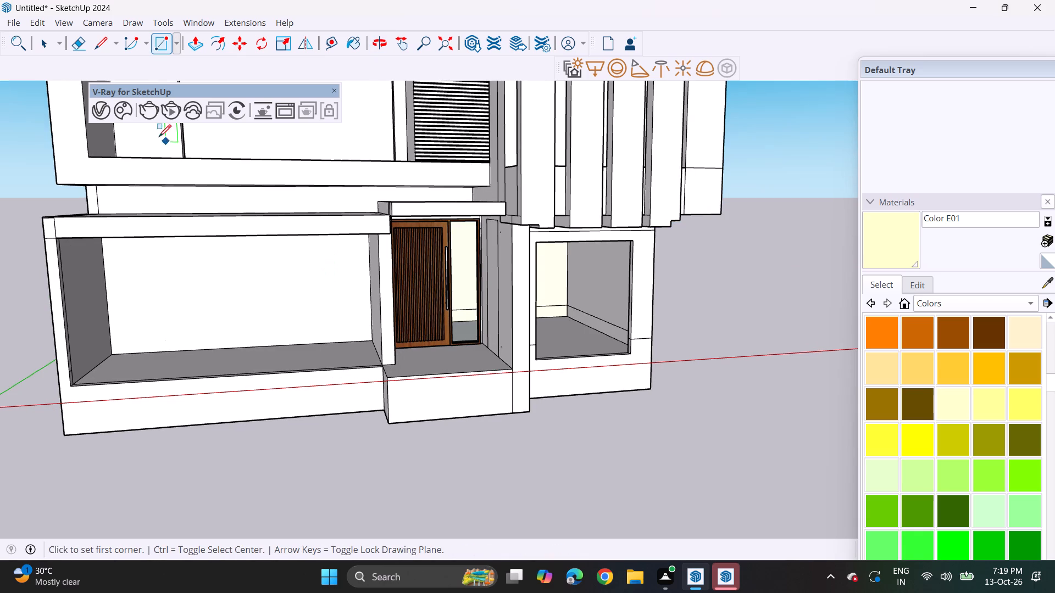
{"action": "left_click", "coordinate": [185, 46]}
{"action": "left_click", "coordinate": [191, 44]}
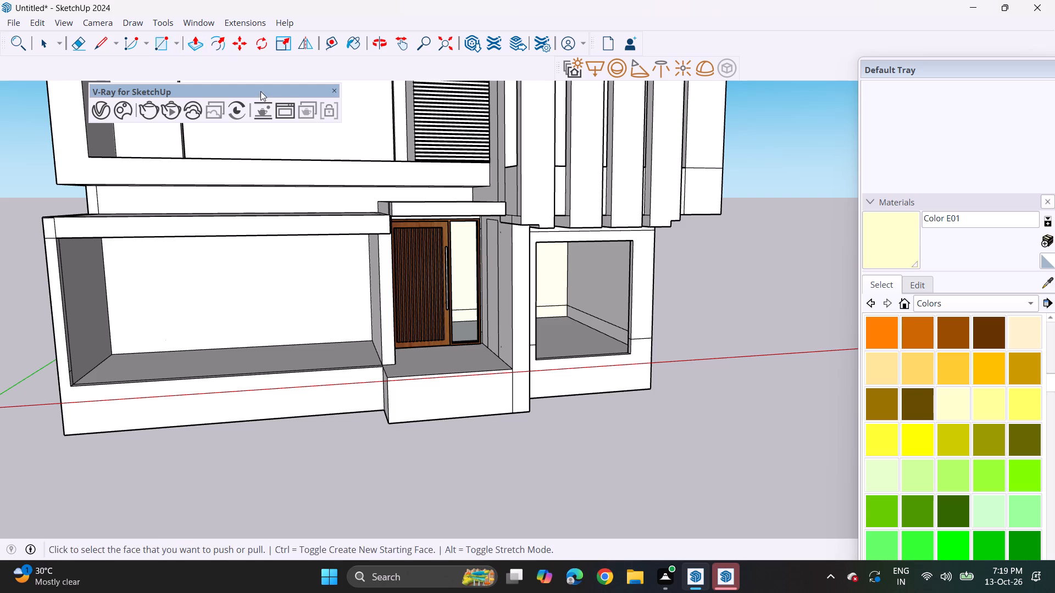
{"action": "middle_click_drag", "start_coordinate": [473, 275], "coordinate": [573, 302]}
{"action": "left_click", "coordinate": [492, 315]}
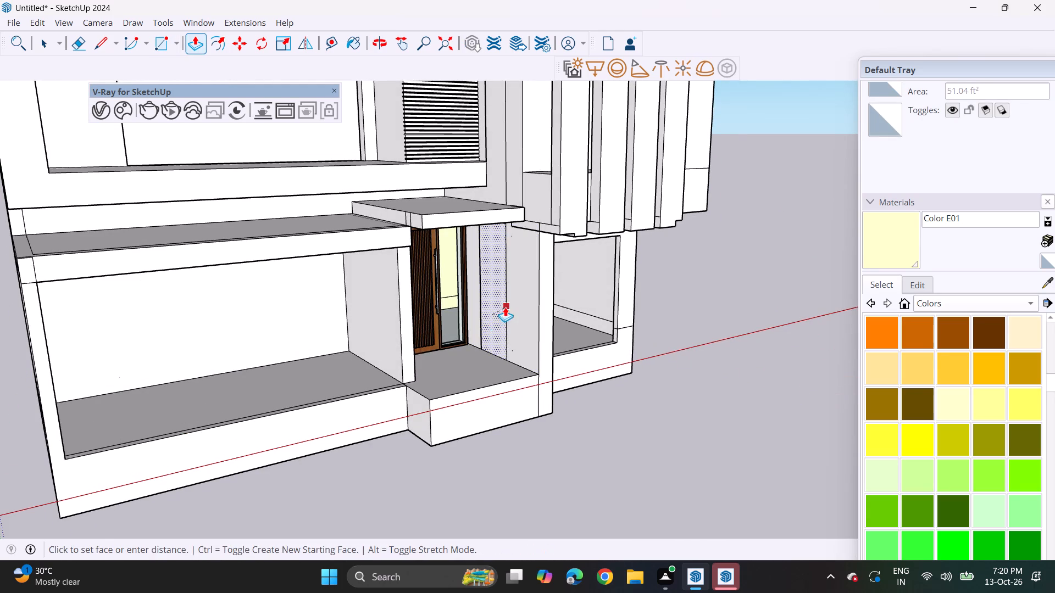
{"action": "left_click", "coordinate": [497, 311]}
Import the modern+door model from the Downloads folder and place it at the lower corner of the entrance opening.
{"action": "middle_click_drag", "start_coordinate": [506, 320], "coordinate": [410, 266]}
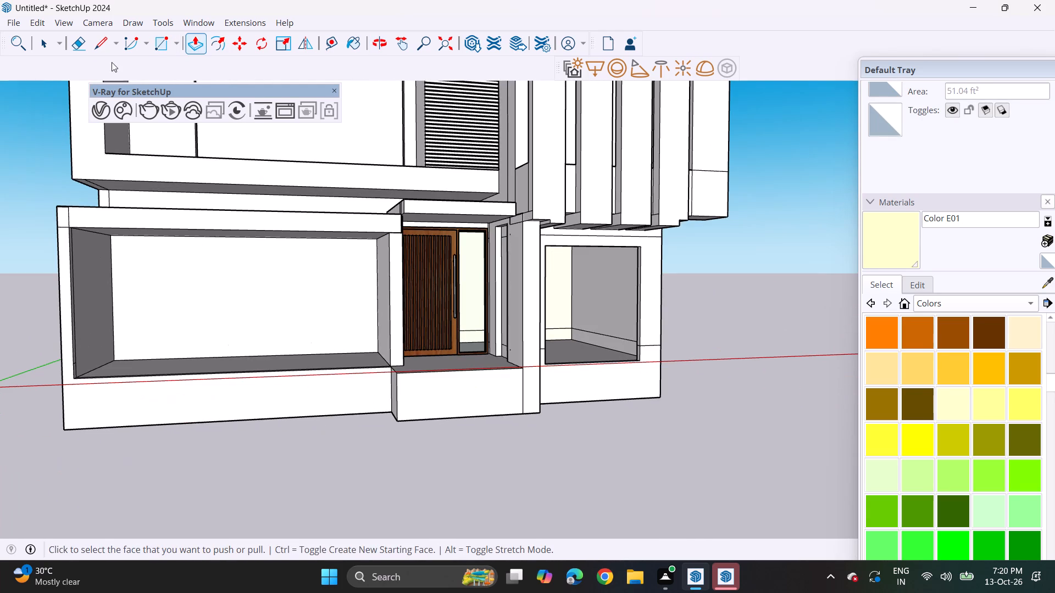
{"action": "left_click", "coordinate": [16, 20]}
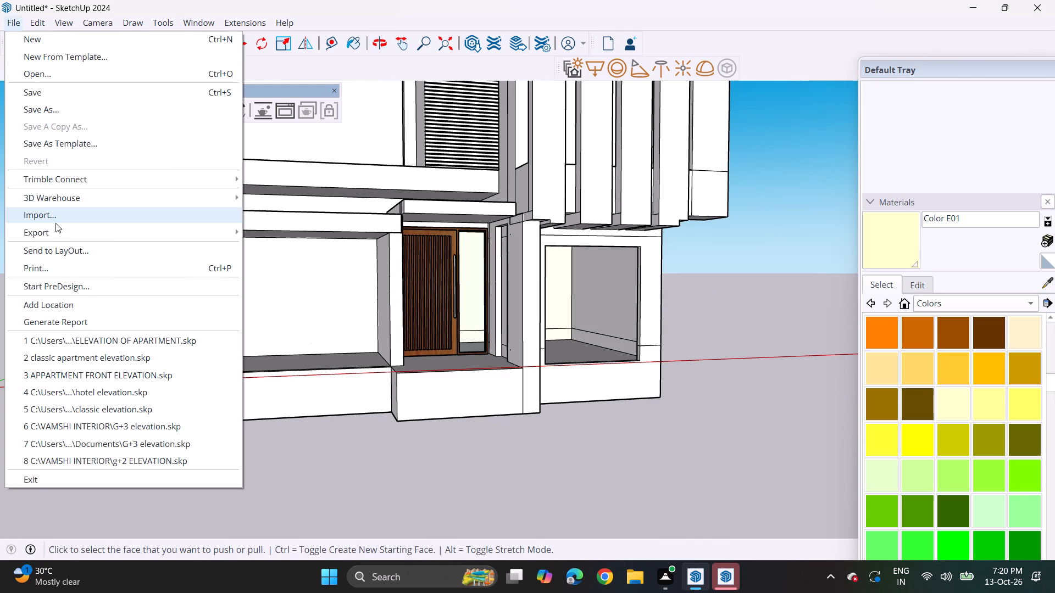
{"action": "left_click", "coordinate": [55, 223]}
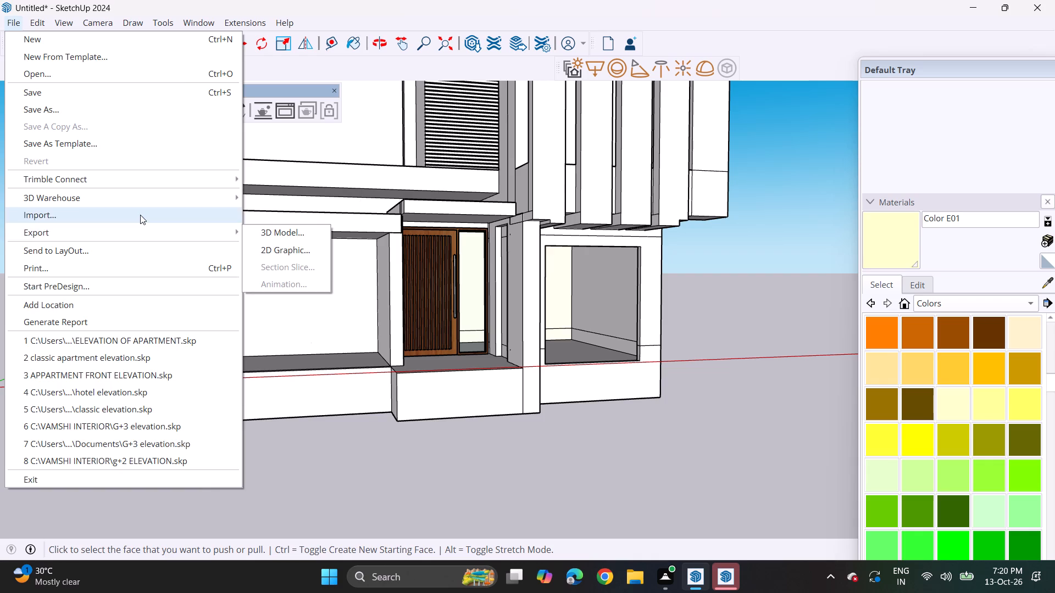
{"action": "left_click", "coordinate": [140, 215]}
{"action": "scroll", "coordinate": [185, 277], "scroll_direction": "down", "scroll_amount": 3}
{"action": "scroll", "coordinate": [225, 158], "scroll_direction": "down", "scroll_amount": 15}
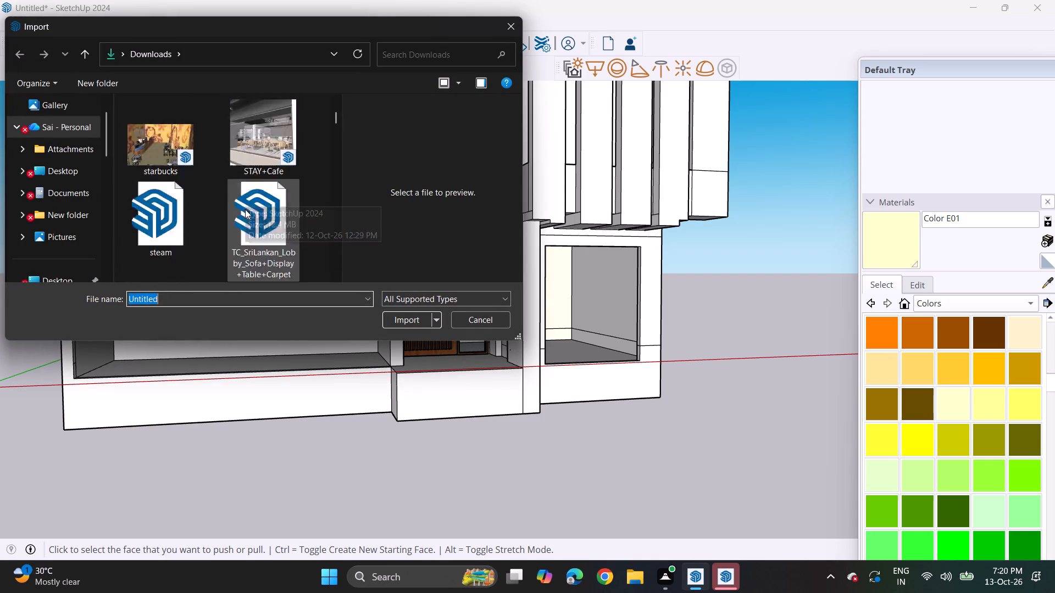
{"action": "scroll", "coordinate": [50, 180], "scroll_direction": "down", "scroll_amount": 4}
{"action": "scroll", "coordinate": [53, 183], "scroll_direction": "up", "scroll_amount": 5}
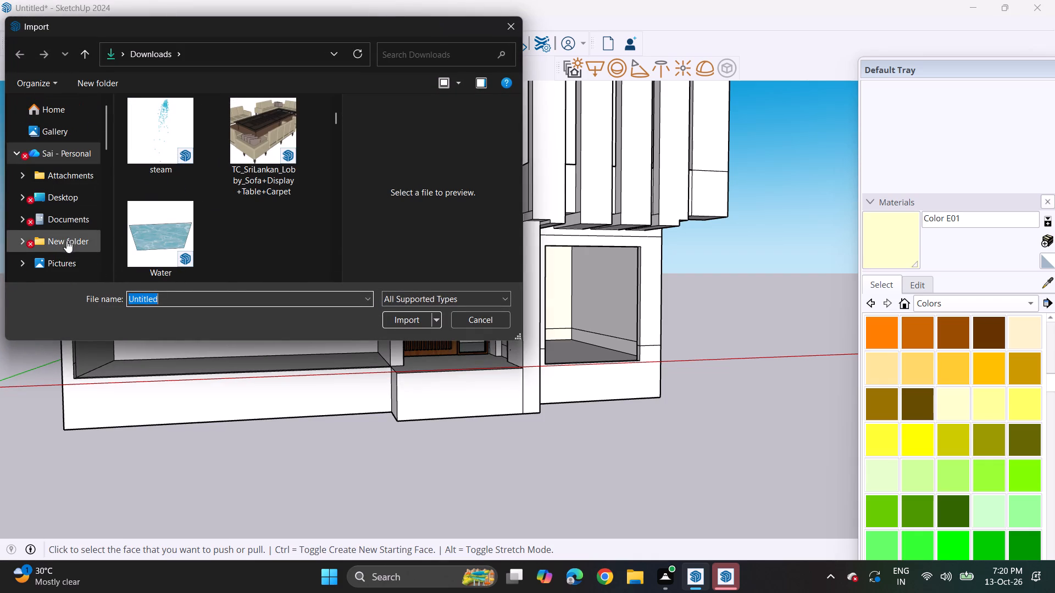
{"action": "scroll", "coordinate": [59, 213], "scroll_direction": "down", "scroll_amount": 1}
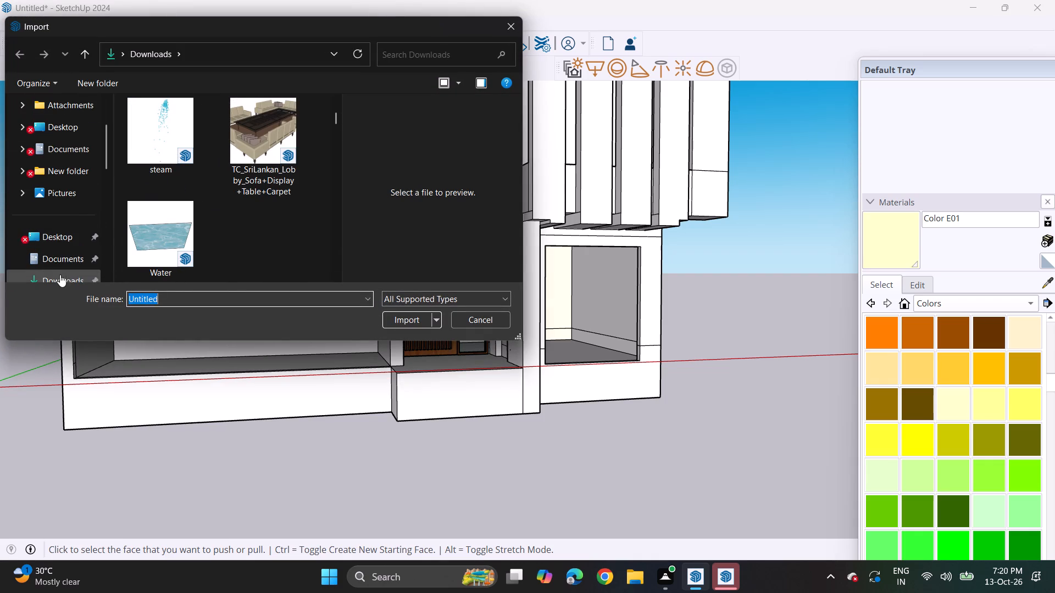
{"action": "left_click", "coordinate": [60, 275]}
{"action": "scroll", "coordinate": [196, 169], "scroll_direction": "down", "scroll_amount": 14}
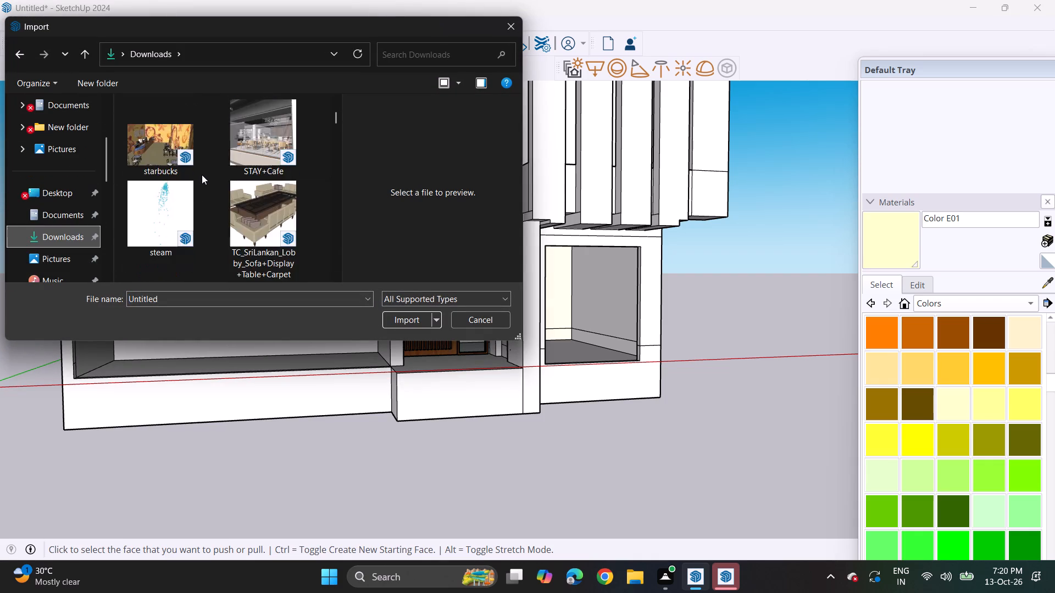
{"action": "scroll", "coordinate": [202, 175], "scroll_direction": "up", "scroll_amount": 2}
{"action": "scroll", "coordinate": [202, 175], "scroll_direction": "down", "scroll_amount": 7}
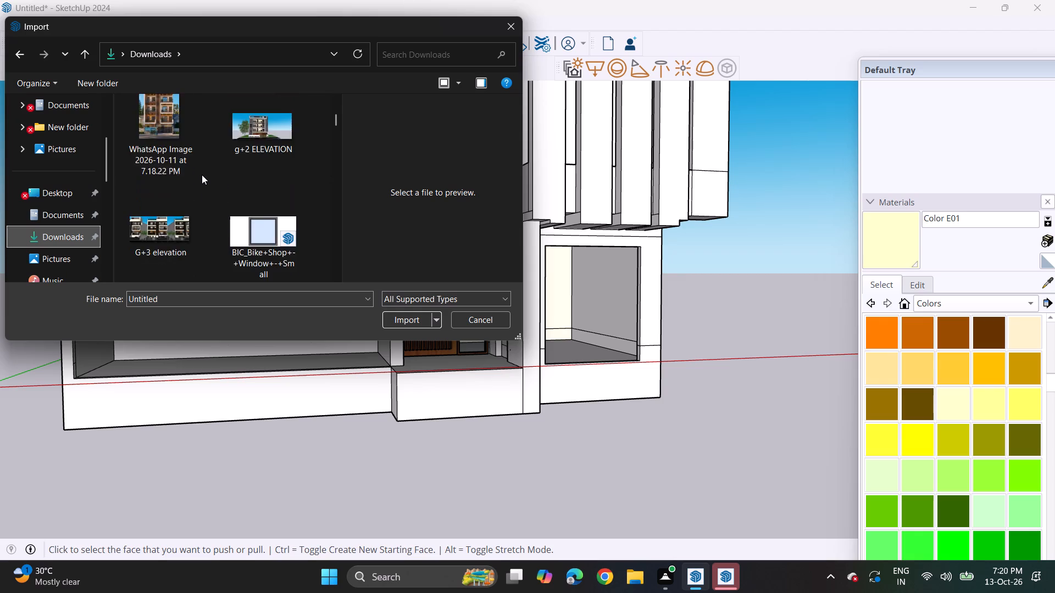
{"action": "scroll", "coordinate": [202, 175], "scroll_direction": "down", "scroll_amount": 3}
{"action": "left_click", "coordinate": [260, 169]}
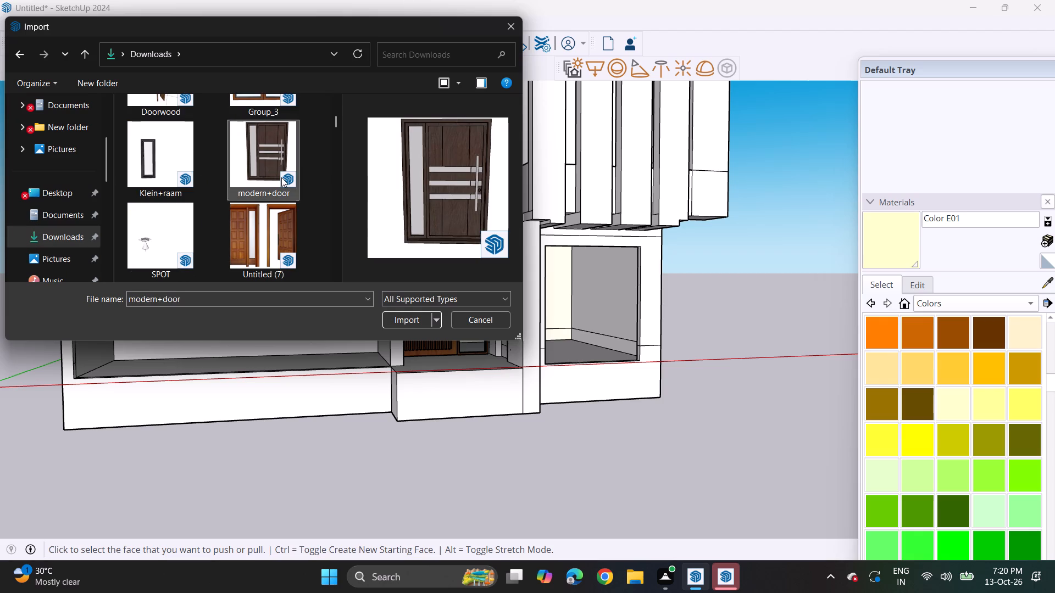
{"action": "left_click", "coordinate": [402, 317]}
{"action": "middle_click_drag", "start_coordinate": [422, 361], "coordinate": [365, 401]}
{"action": "left_click", "coordinate": [408, 349]}
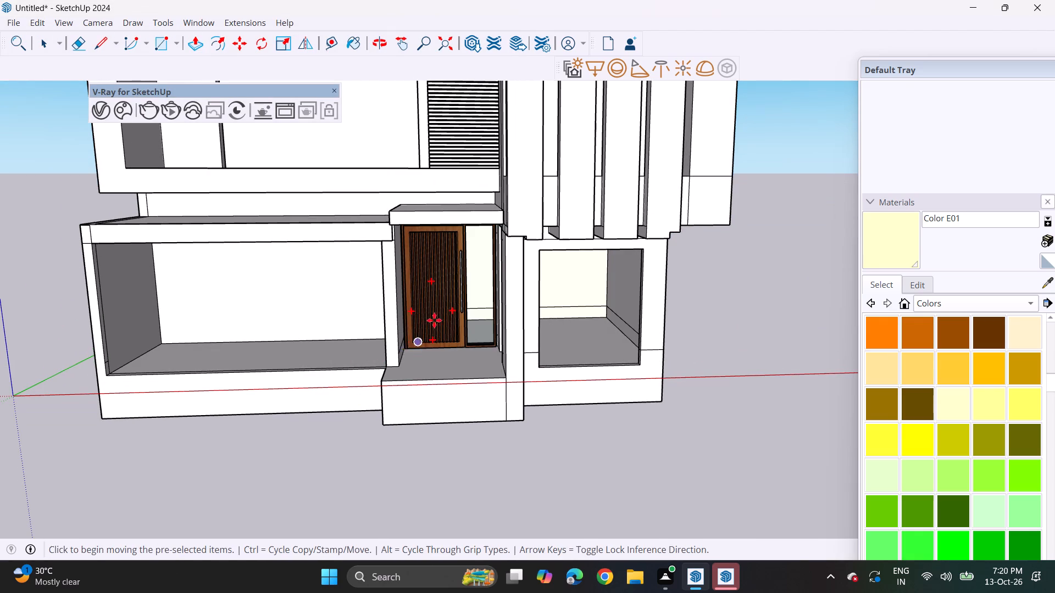
Delete the slatted Wood Door that fills the entrance opening.
{"action": "key", "text": "space"}
{"action": "left_click", "coordinate": [450, 262]}
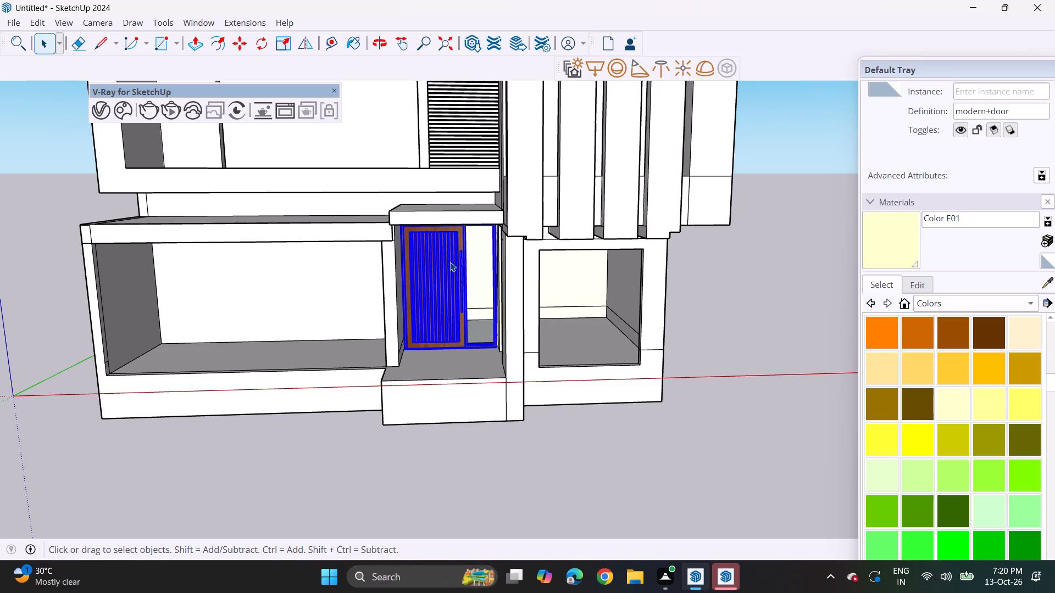
{"action": "key", "text": "Delete"}
Scale the modern+door uniformly from its upper corner until it nearly fills the height of the entrance opening.
{"action": "left_click", "coordinate": [442, 300]}
{"action": "middle_click_drag", "start_coordinate": [442, 302], "coordinate": [447, 272]}
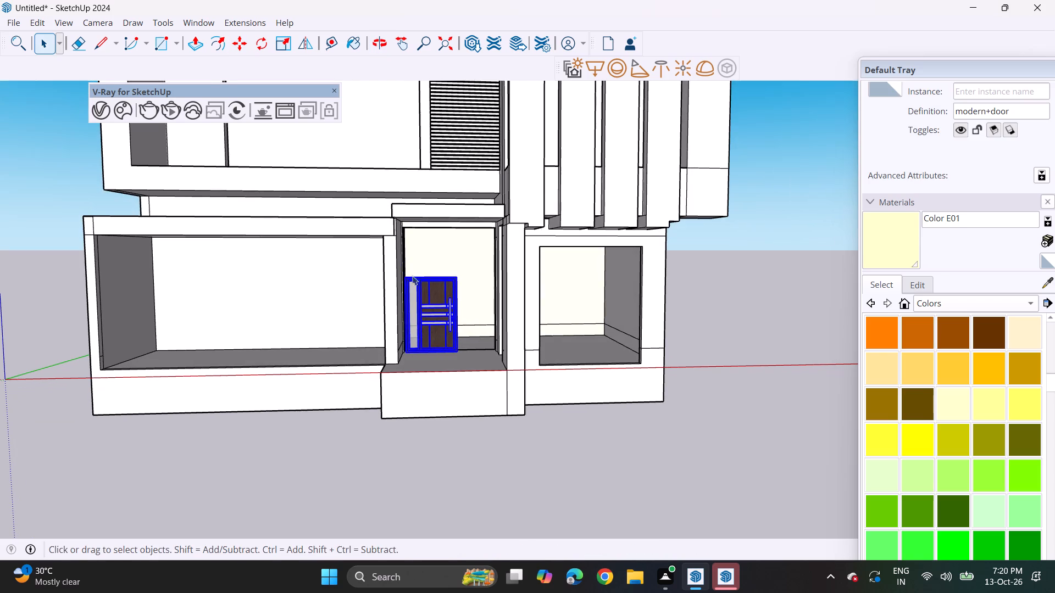
{"action": "left_click", "coordinate": [282, 47]}
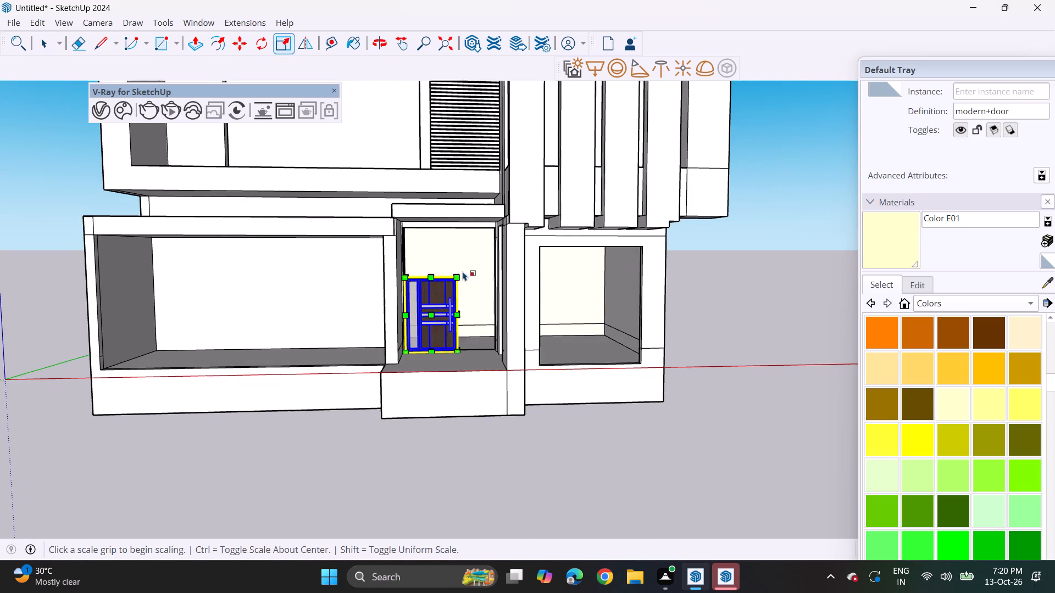
{"action": "left_click", "coordinate": [453, 277]}
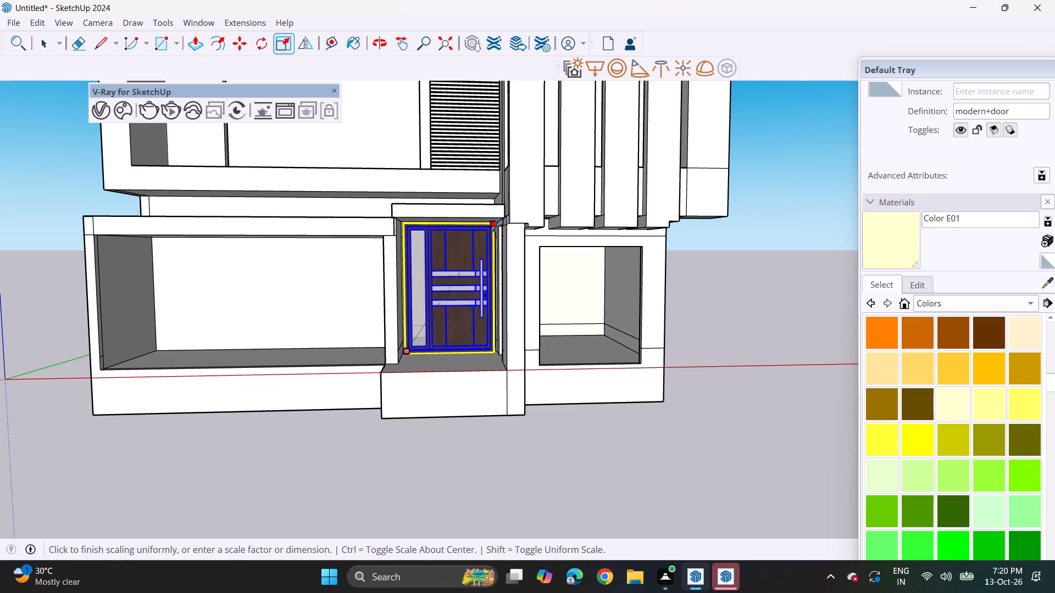
{"action": "left_click", "coordinate": [496, 226]}
{"action": "key", "text": "space"}
{"action": "left_click", "coordinate": [680, 347]}
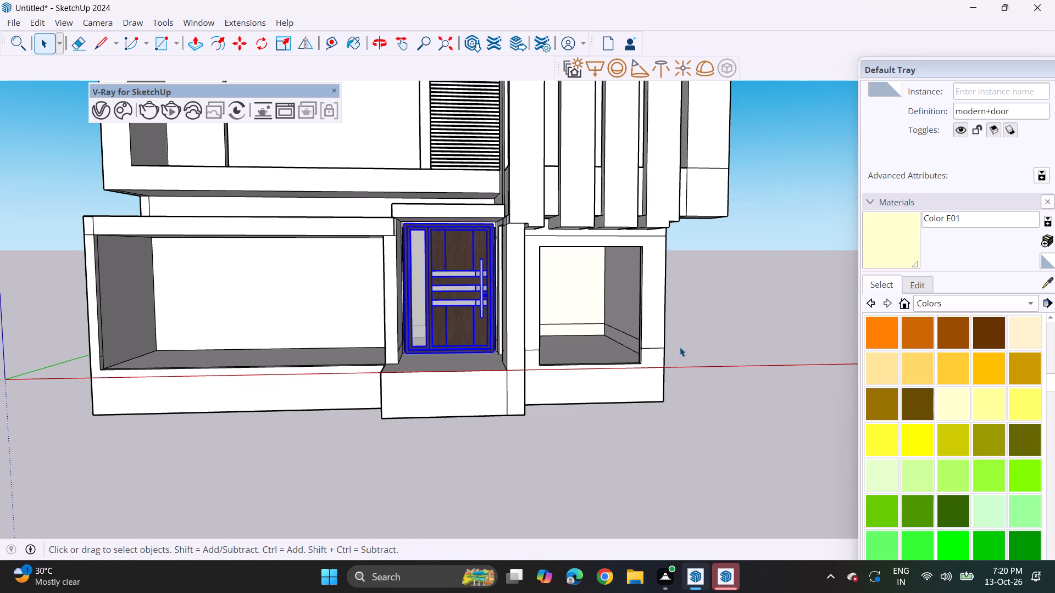
Move the entrance door by its lower corner against the side wall that has the tall recess.
{"action": "scroll", "coordinate": [361, 388], "scroll_direction": "up", "scroll_amount": 2}
{"action": "scroll", "coordinate": [446, 338], "scroll_direction": "up", "scroll_amount": 1}
{"action": "middle_click_drag", "start_coordinate": [445, 359], "coordinate": [449, 418]}
{"action": "scroll", "coordinate": [469, 325], "scroll_direction": "up", "scroll_amount": 4}
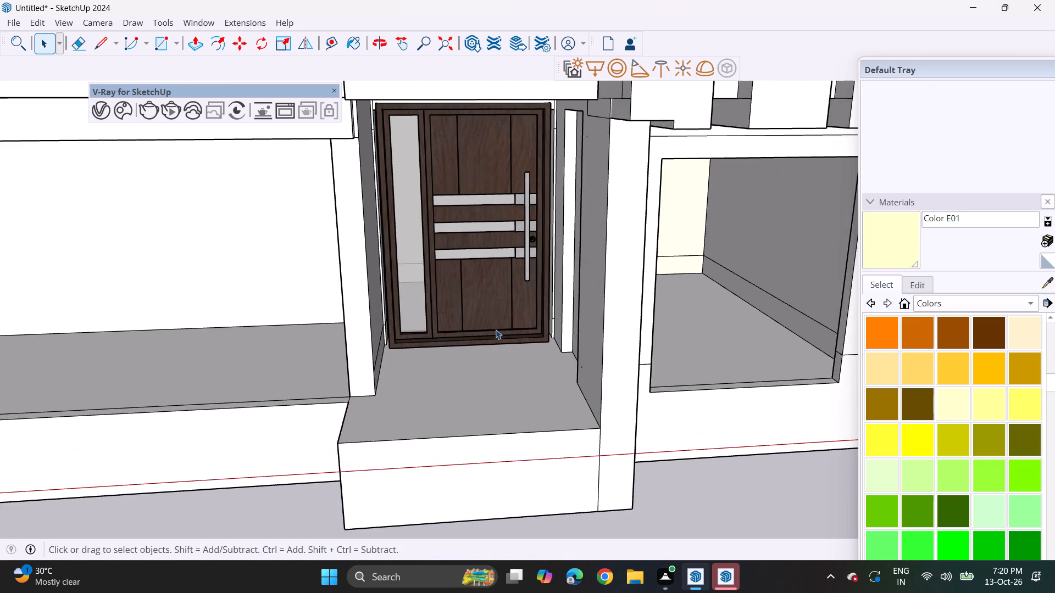
{"action": "key", "text": "m"}
{"action": "left_click", "coordinate": [553, 345]}
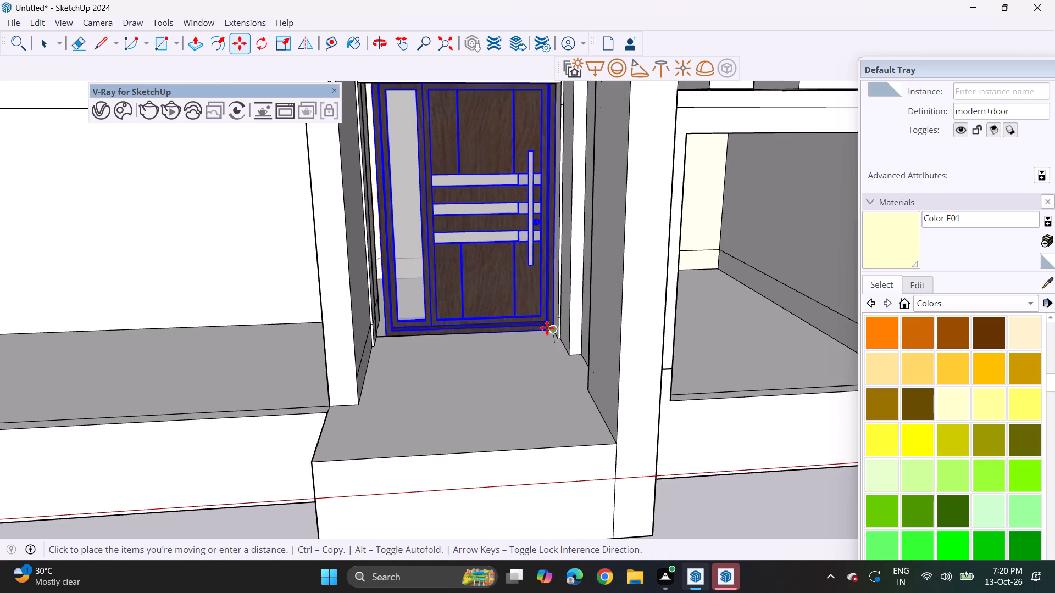
{"action": "left_click", "coordinate": [557, 333]}
{"action": "middle_click_drag", "start_coordinate": [532, 299], "coordinate": [507, 226]}
{"action": "middle_click_drag", "start_coordinate": [489, 191], "coordinate": [525, 264]}
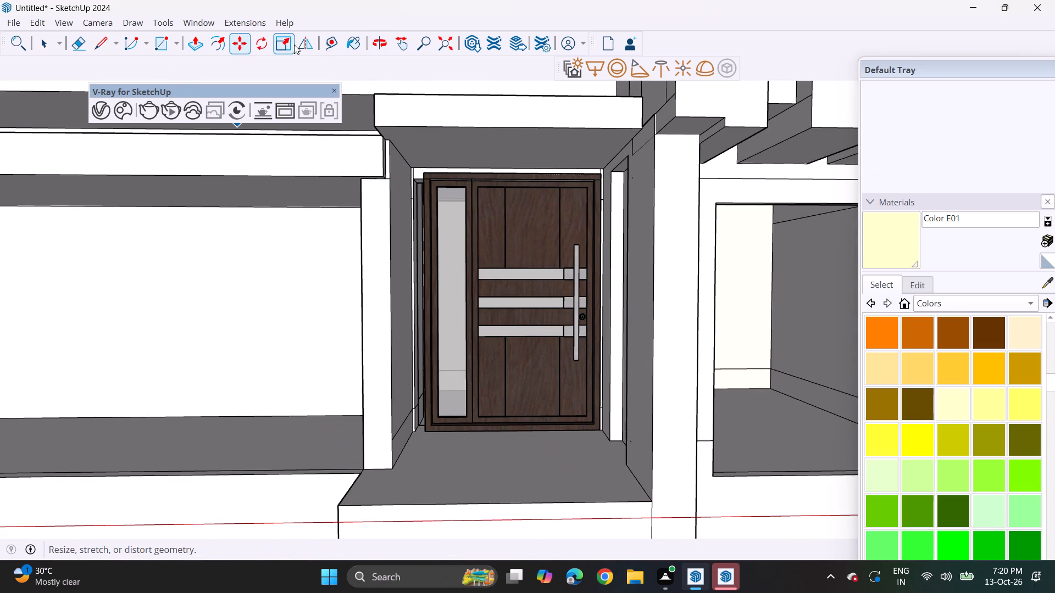
Scale the entrance door uniformly from its opposite upper corner, slightly enlarging it towards the top of the opening.
{"action": "left_click", "coordinate": [285, 46]}
{"action": "left_click", "coordinate": [274, 40]}
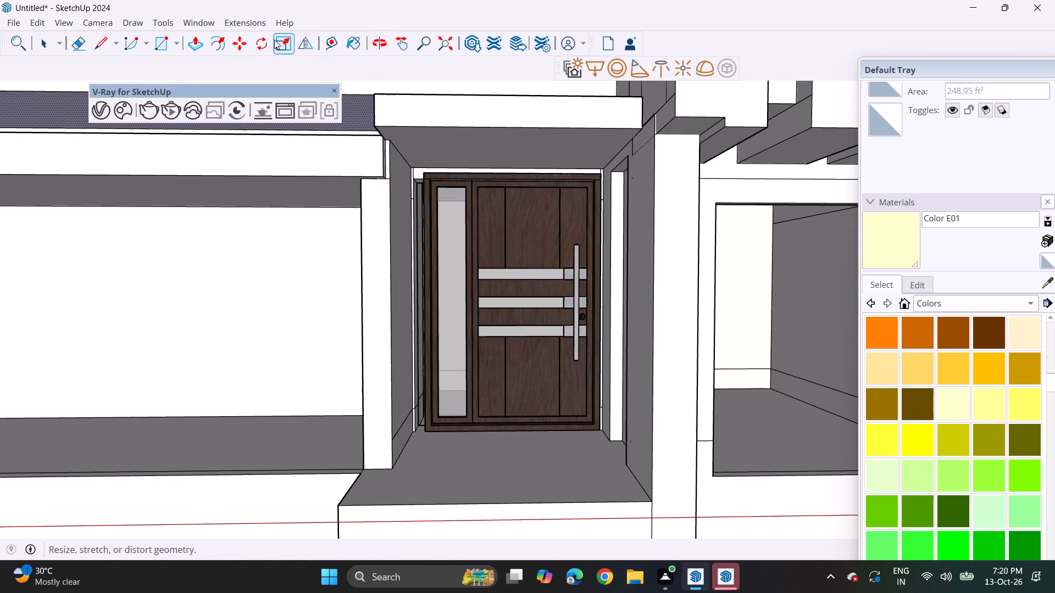
{"action": "left_click", "coordinate": [469, 239]}
{"action": "key", "text": "space"}
{"action": "left_click", "coordinate": [490, 227]}
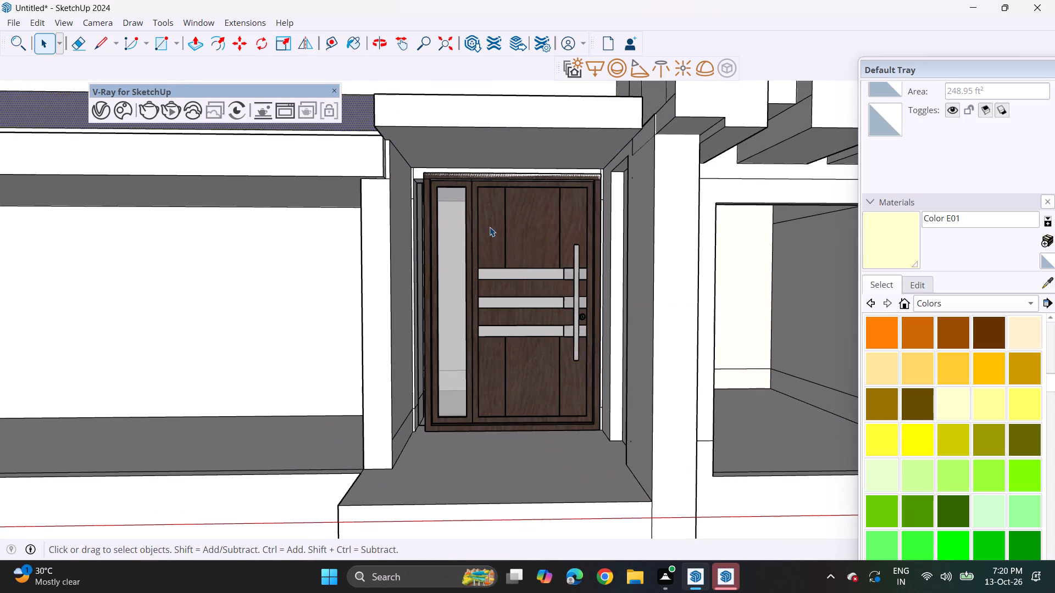
{"action": "left_click", "coordinate": [282, 42]}
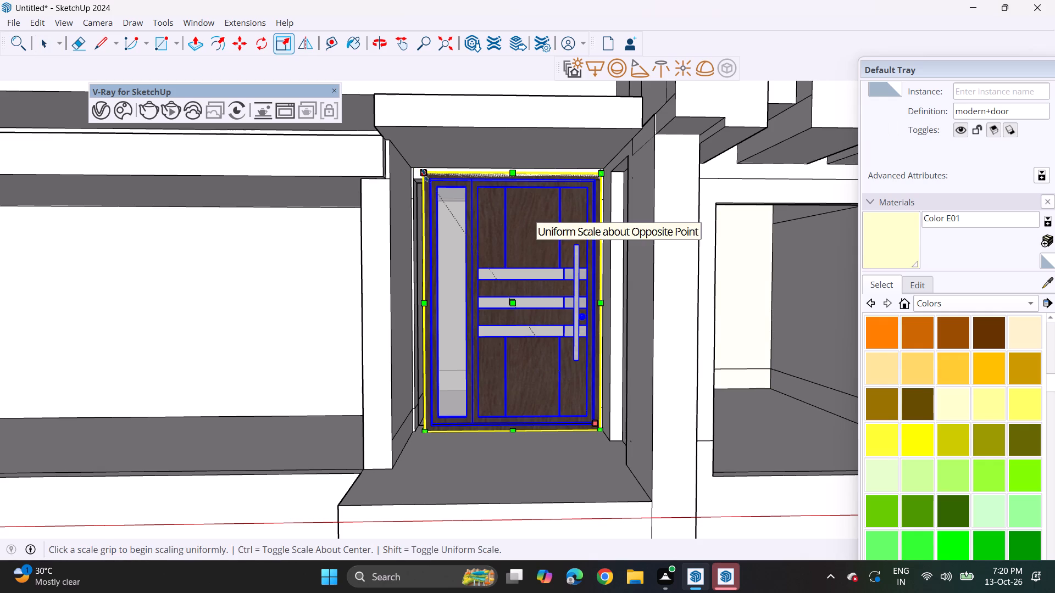
{"action": "left_click", "coordinate": [425, 175]}
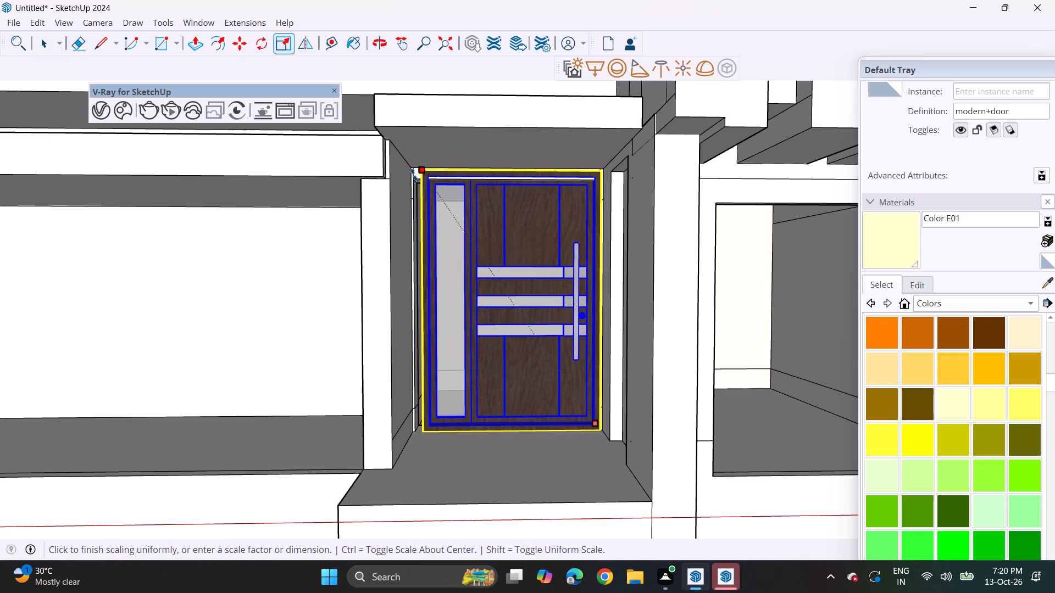
{"action": "left_click", "coordinate": [415, 174]}
Stretch the entrance door's width on its glass-strip side until it meets the adjoining wall of the opening.
{"action": "middle_click_drag", "start_coordinate": [449, 309], "coordinate": [459, 329]}
{"action": "scroll", "coordinate": [417, 315], "scroll_direction": "up", "scroll_amount": 3}
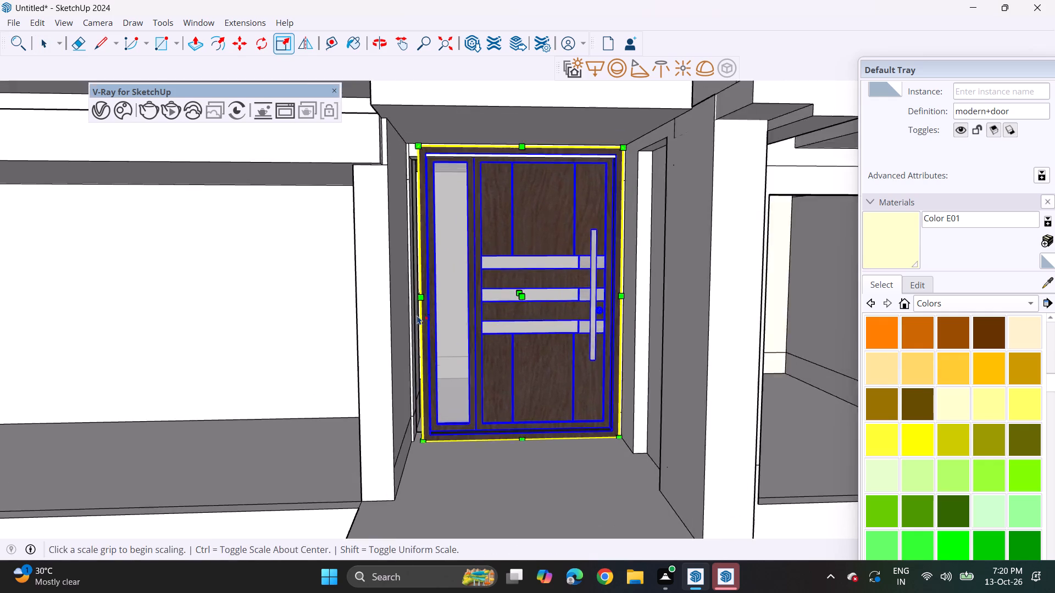
{"action": "scroll", "coordinate": [417, 315], "scroll_direction": "up", "scroll_amount": 1}
{"action": "middle_click_drag", "start_coordinate": [414, 296], "coordinate": [448, 337]}
{"action": "scroll", "coordinate": [414, 296], "scroll_direction": "up", "scroll_amount": 3}
{"action": "middle_click_drag", "start_coordinate": [440, 305], "coordinate": [425, 321]}
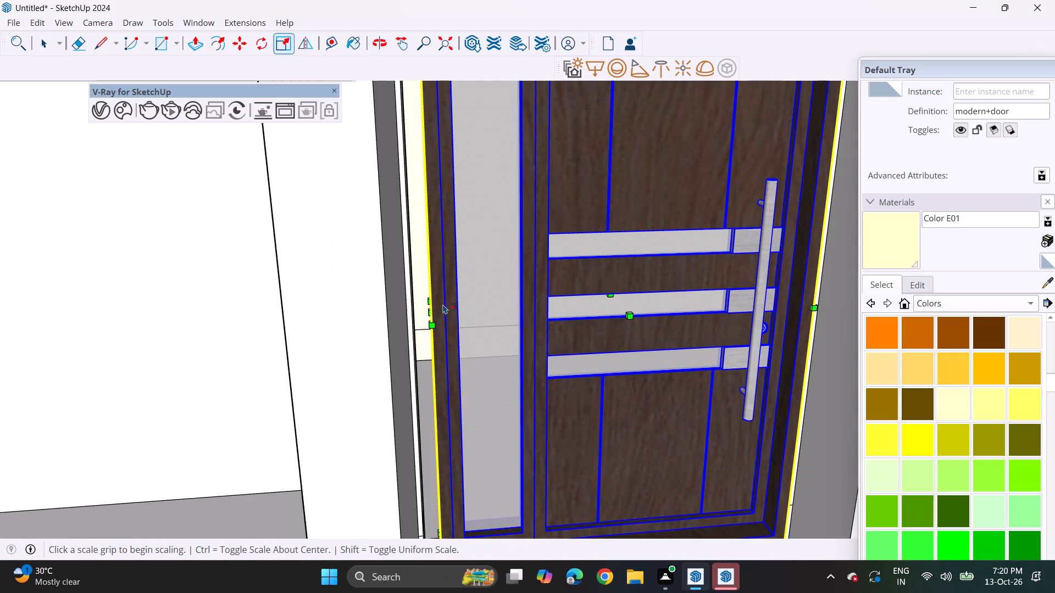
{"action": "left_click", "coordinate": [430, 315]}
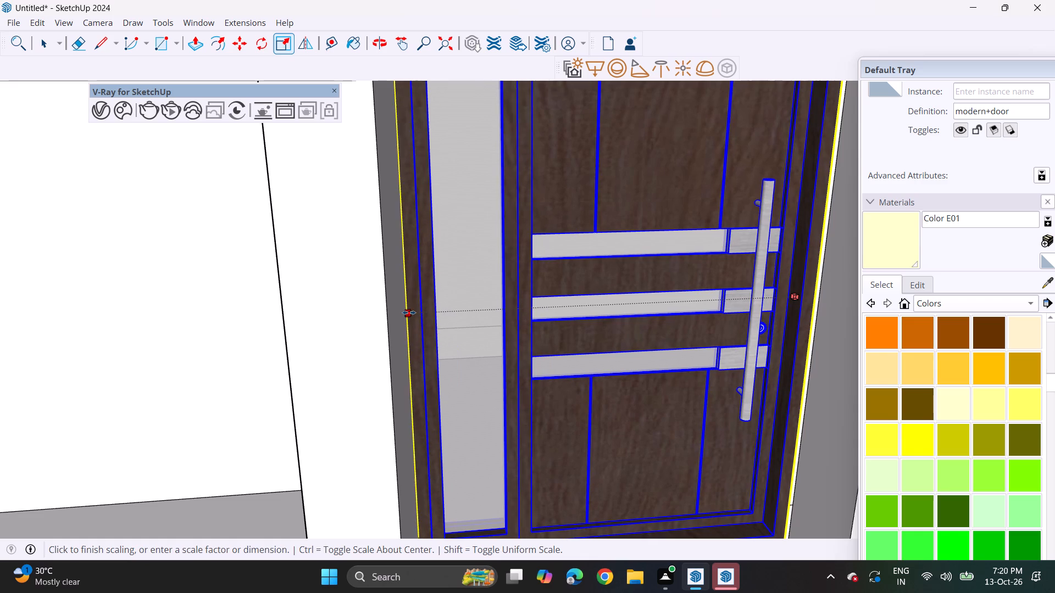
{"action": "left_click", "coordinate": [414, 314]}
{"action": "middle_click_drag", "start_coordinate": [473, 320], "coordinate": [428, 269]}
{"action": "scroll", "coordinate": [406, 231], "scroll_direction": "down", "scroll_amount": 11}
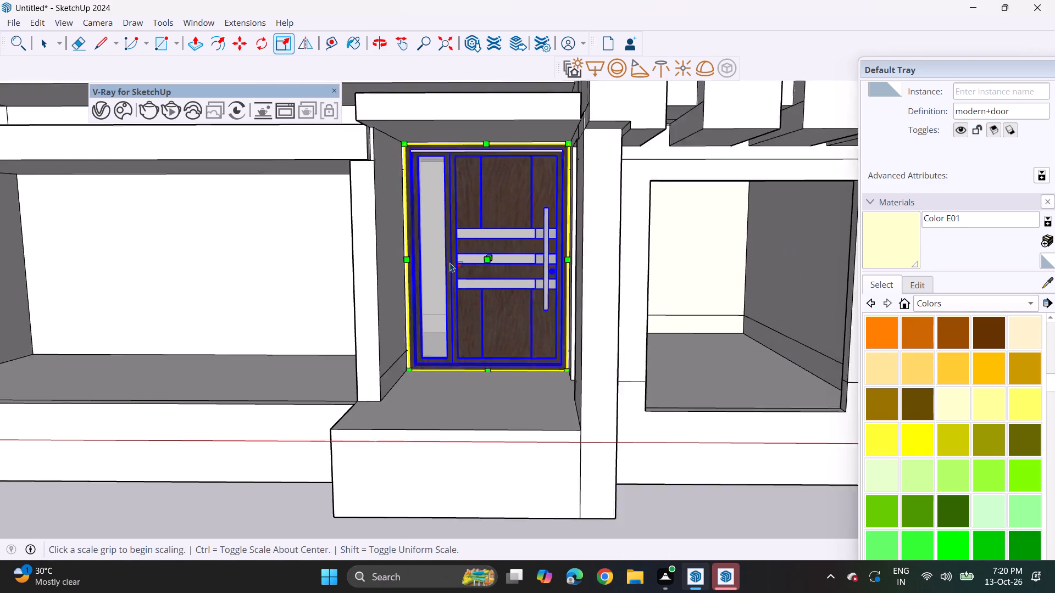
{"action": "middle_click", "coordinate": [440, 200]}
{"action": "key", "text": "space"}
{"action": "left_click", "coordinate": [725, 295]}
Import the door (2) model from the Downloads folder and place it at the lower corner of the tall recess in the entrance's side wall.
{"action": "scroll", "coordinate": [704, 300], "scroll_direction": "down", "scroll_amount": 5}
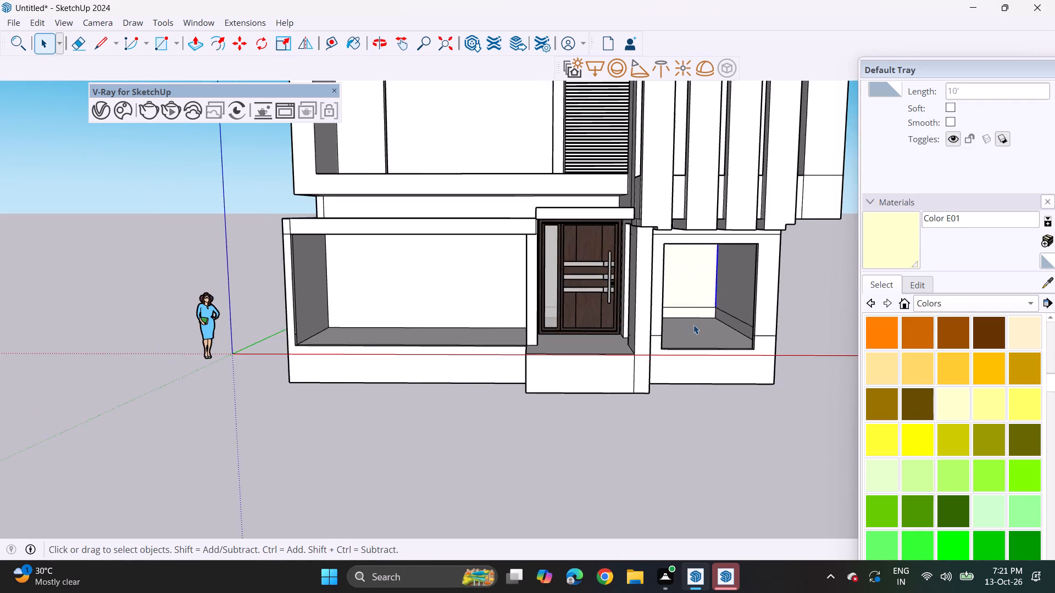
{"action": "middle_click_drag", "start_coordinate": [692, 329], "coordinate": [664, 277]}
{"action": "middle_click_drag", "start_coordinate": [679, 301], "coordinate": [539, 334], "text": "shift"}
{"action": "middle_click_drag", "start_coordinate": [541, 336], "coordinate": [661, 339], "text": "shift"}
{"action": "middle_click_drag", "start_coordinate": [596, 357], "coordinate": [717, 357]}
{"action": "left_click", "coordinate": [13, 21]}
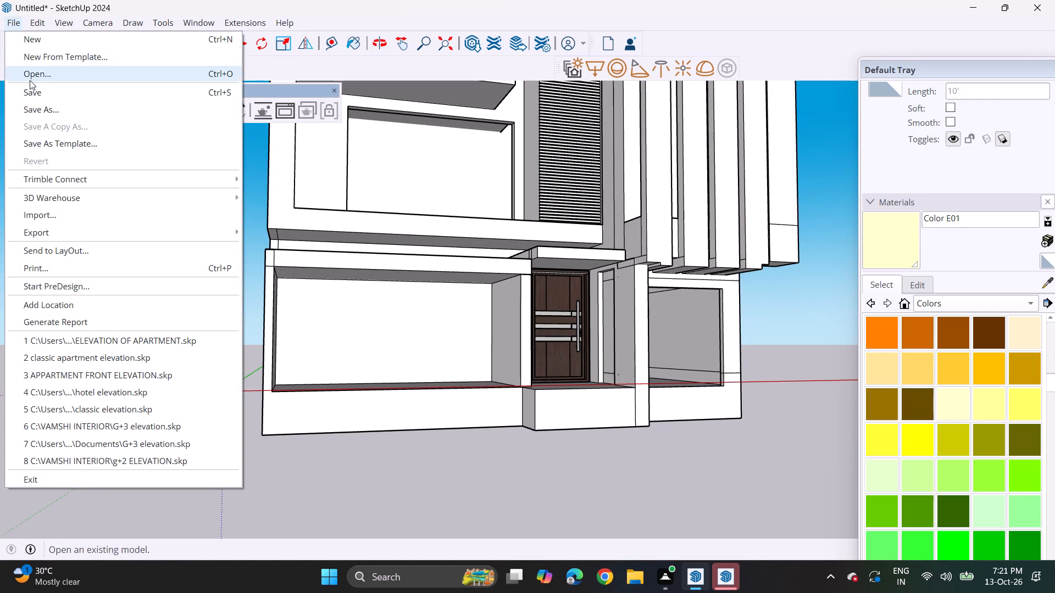
{"action": "left_click", "coordinate": [70, 219]}
{"action": "scroll", "coordinate": [351, 232], "scroll_direction": "down", "scroll_amount": 9}
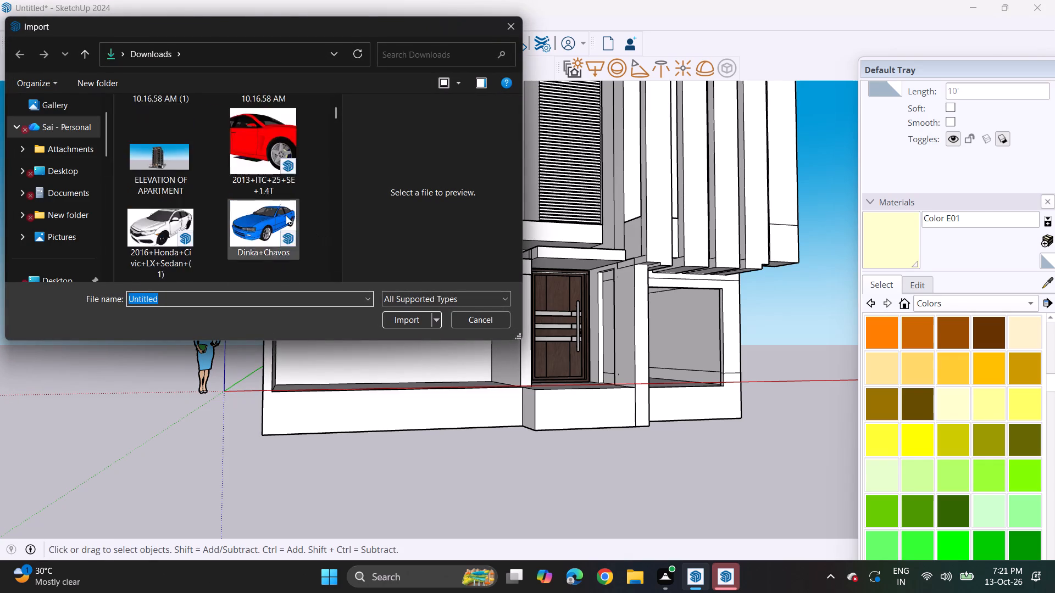
{"action": "scroll", "coordinate": [286, 215], "scroll_direction": "down", "scroll_amount": 17}
{"action": "scroll", "coordinate": [254, 206], "scroll_direction": "up", "scroll_amount": 4}
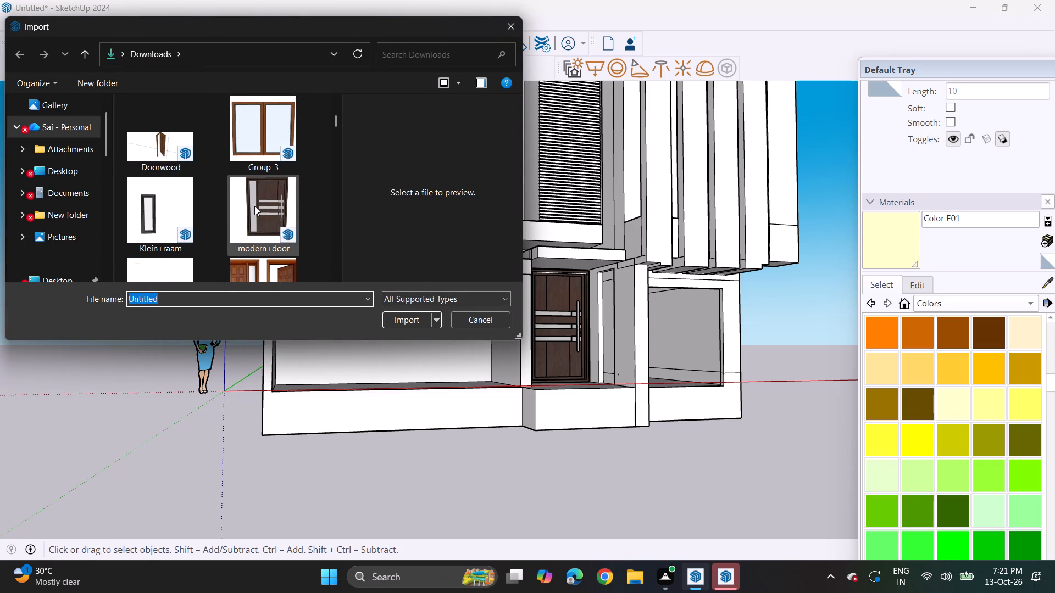
{"action": "scroll", "coordinate": [254, 206], "scroll_direction": "down", "scroll_amount": 2}
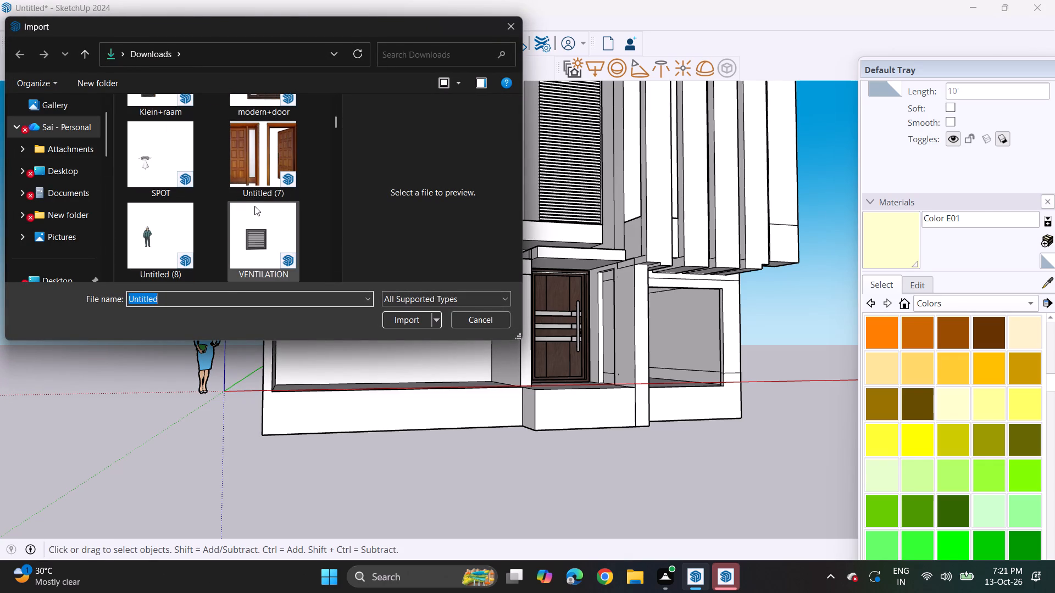
{"action": "scroll", "coordinate": [254, 206], "scroll_direction": "down", "scroll_amount": 1}
{"action": "scroll", "coordinate": [208, 190], "scroll_direction": "up", "scroll_amount": 2}
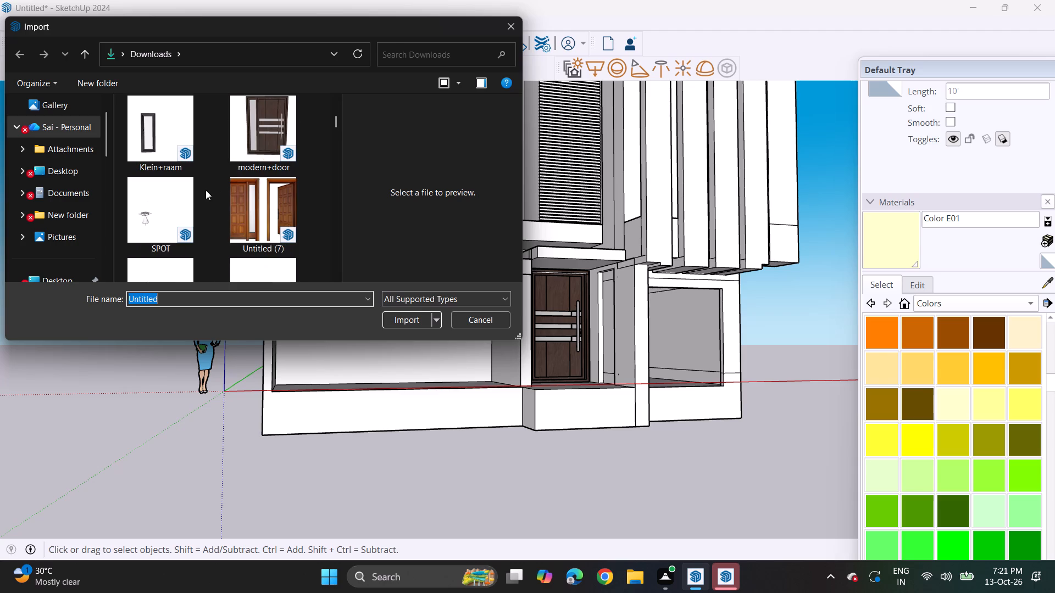
{"action": "scroll", "coordinate": [211, 205], "scroll_direction": "down", "scroll_amount": 3}
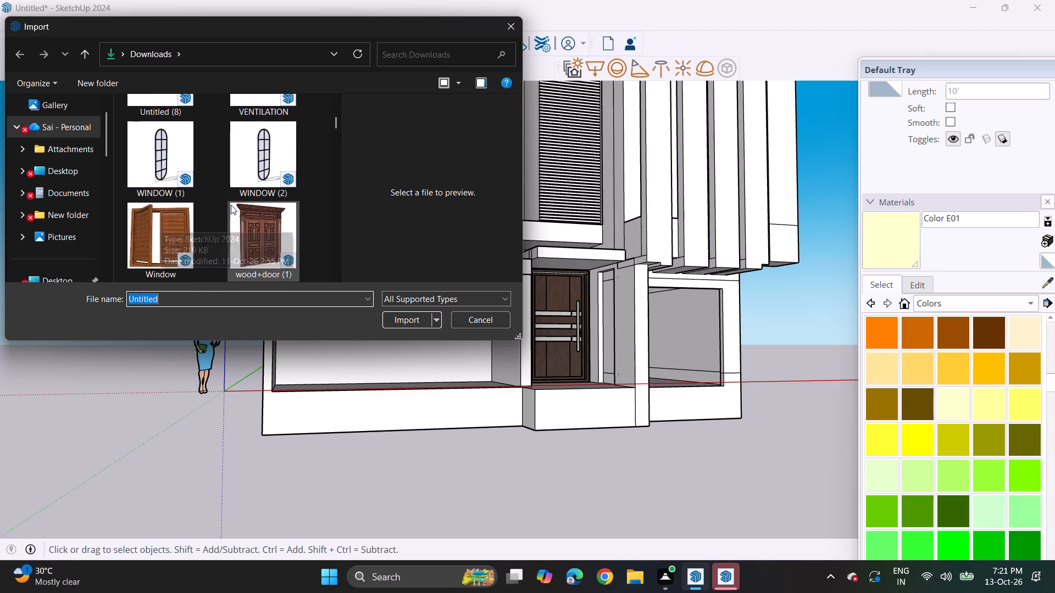
{"action": "scroll", "coordinate": [231, 205], "scroll_direction": "down", "scroll_amount": 20}
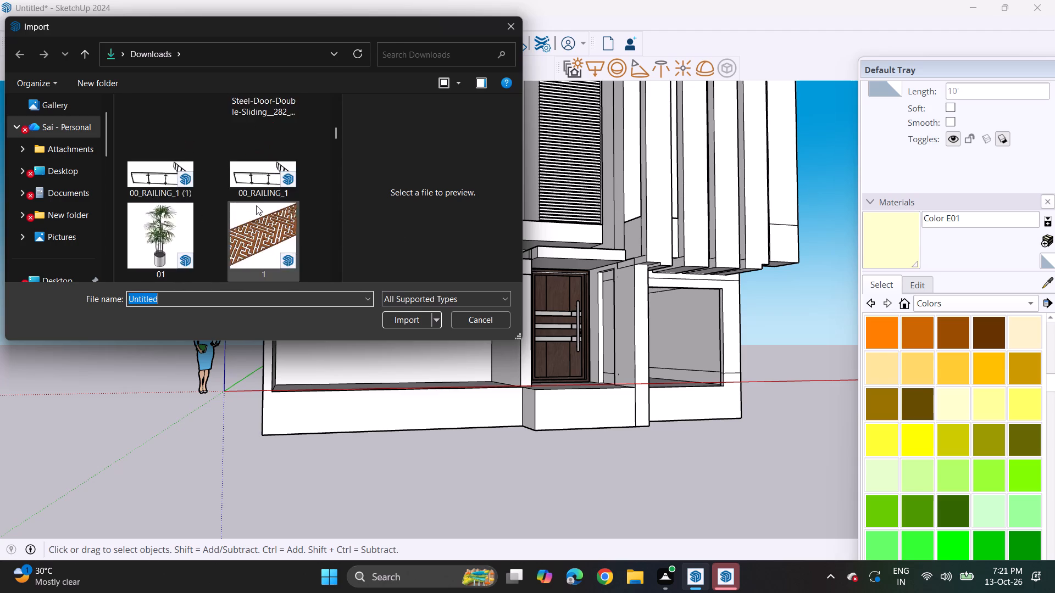
{"action": "scroll", "coordinate": [256, 205], "scroll_direction": "down", "scroll_amount": 10}
{"action": "scroll", "coordinate": [253, 204], "scroll_direction": "down", "scroll_amount": 12}
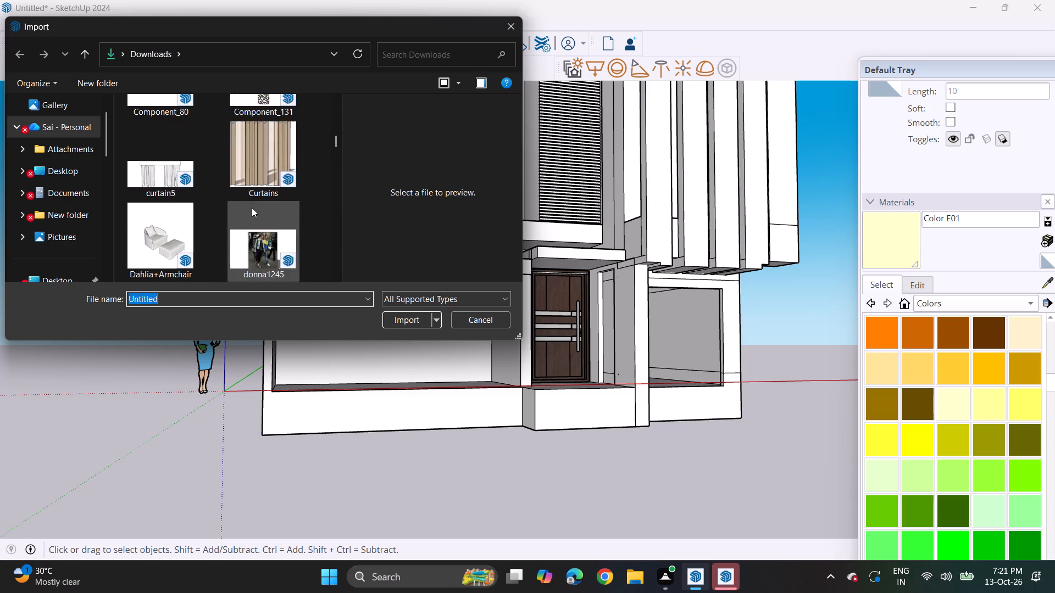
{"action": "scroll", "coordinate": [252, 208], "scroll_direction": "down", "scroll_amount": 14}
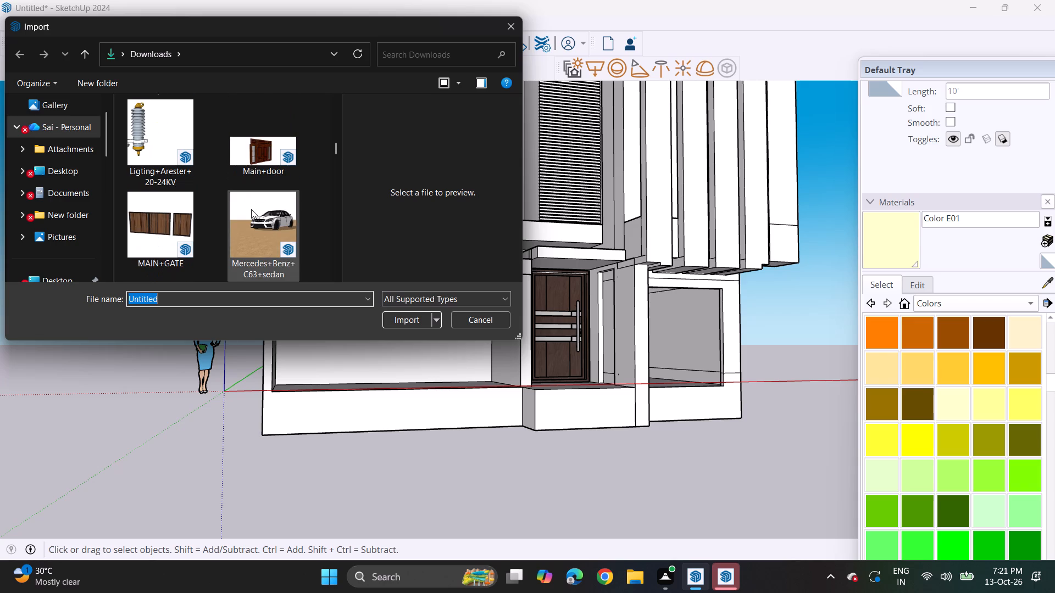
{"action": "scroll", "coordinate": [251, 209], "scroll_direction": "down", "scroll_amount": 17}
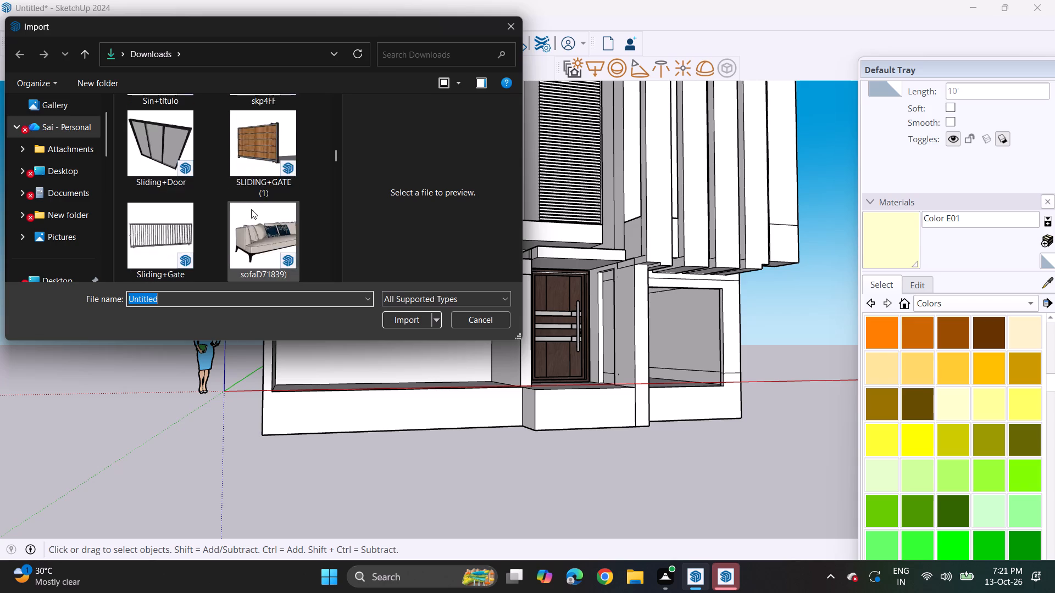
{"action": "scroll", "coordinate": [251, 209], "scroll_direction": "down", "scroll_amount": 10}
{"action": "scroll", "coordinate": [251, 209], "scroll_direction": "up", "scroll_amount": 3}
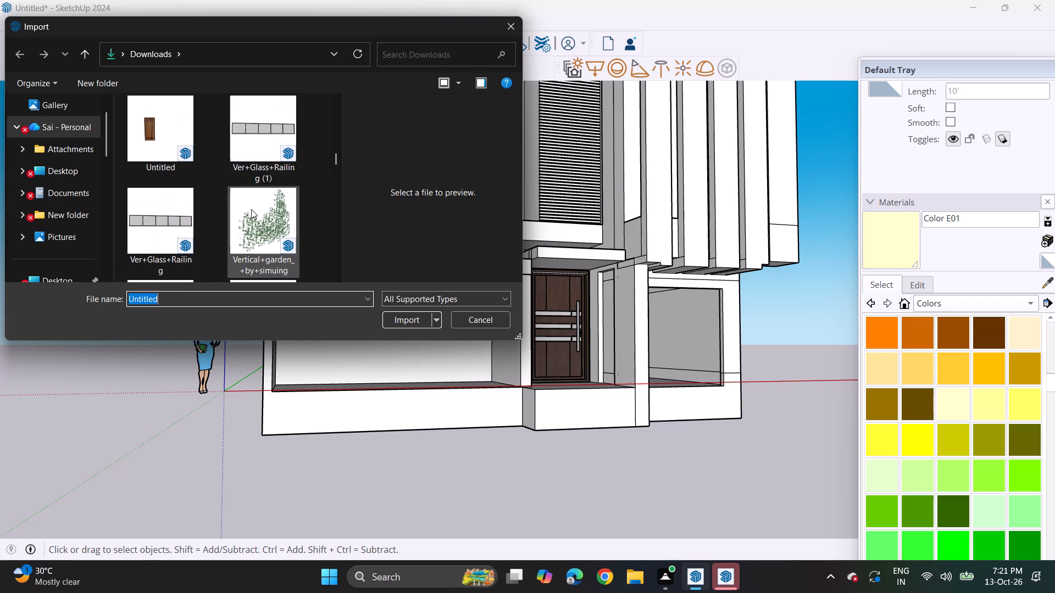
{"action": "left_click", "coordinate": [170, 132]}
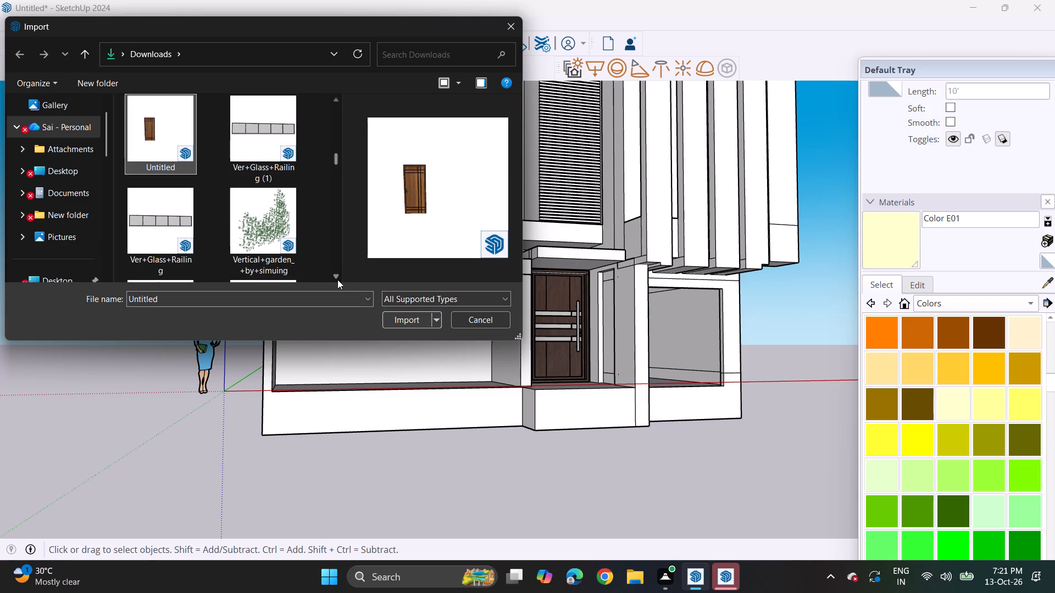
{"action": "scroll", "coordinate": [266, 198], "scroll_direction": "down", "scroll_amount": 6}
{"action": "scroll", "coordinate": [266, 198], "scroll_direction": "up", "scroll_amount": 3}
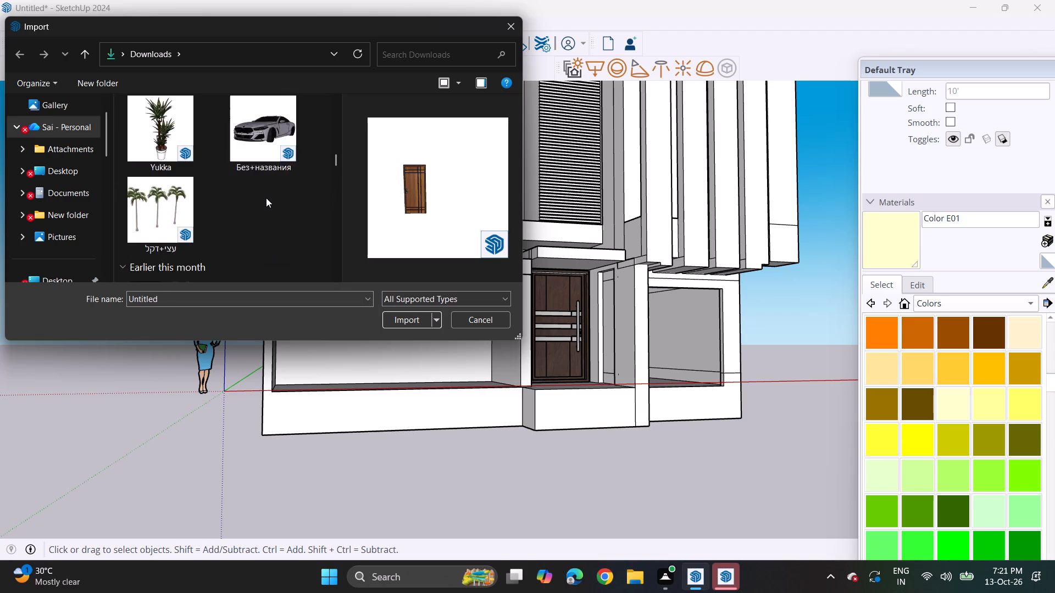
{"action": "scroll", "coordinate": [266, 198], "scroll_direction": "up", "scroll_amount": 16}
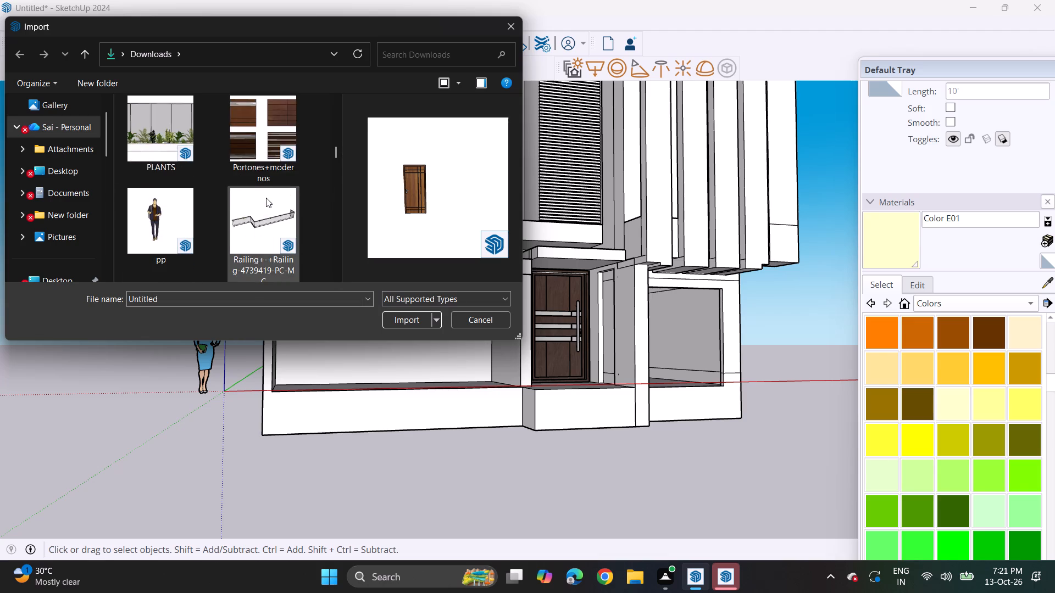
{"action": "scroll", "coordinate": [266, 198], "scroll_direction": "up", "scroll_amount": 12}
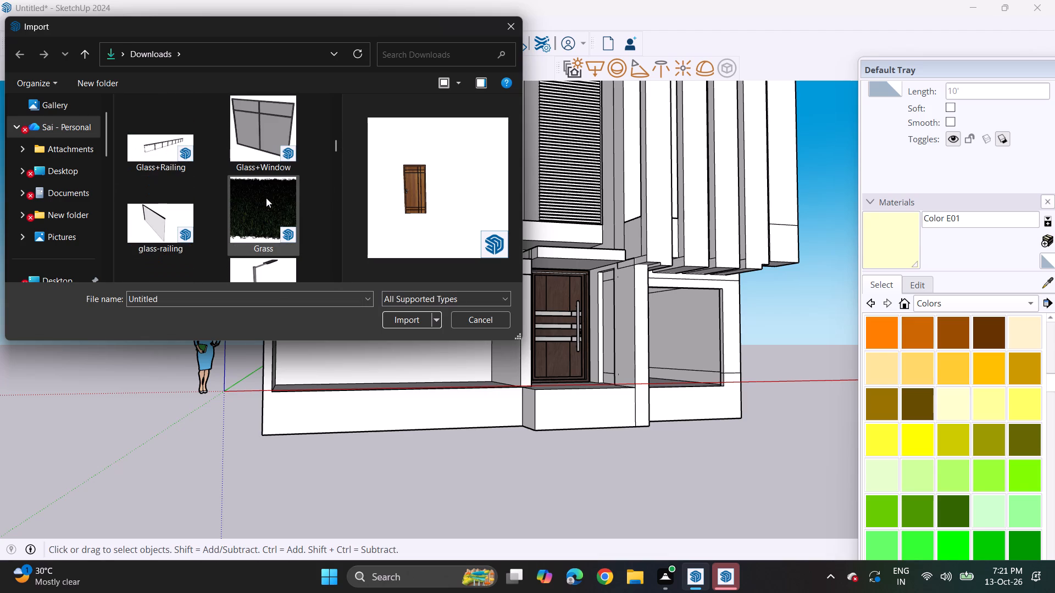
{"action": "scroll", "coordinate": [266, 198], "scroll_direction": "up", "scroll_amount": 7}
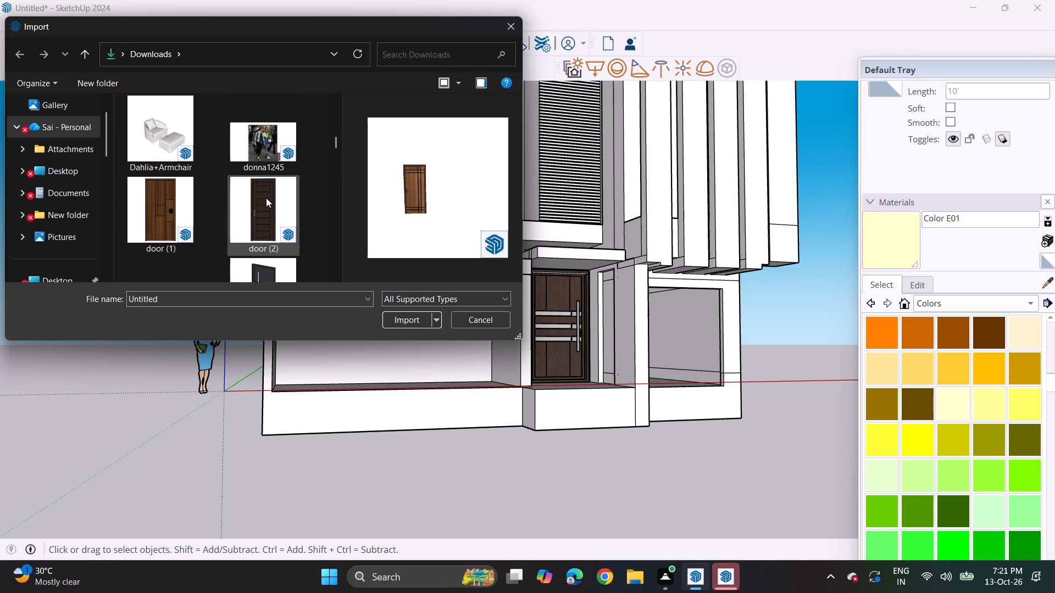
{"action": "left_click", "coordinate": [266, 198]}
{"action": "left_click", "coordinate": [395, 320]}
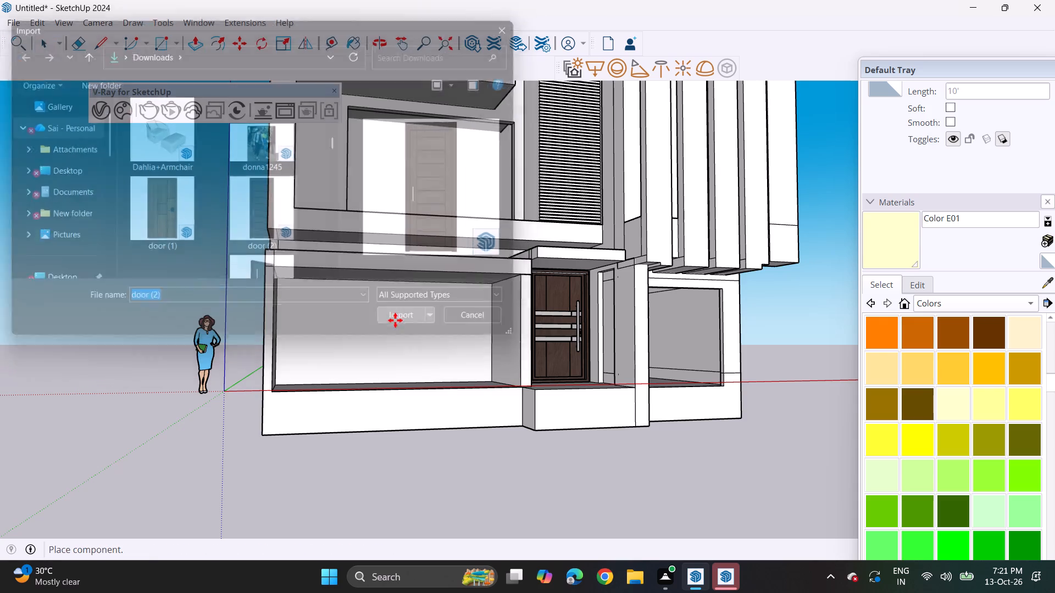
{"action": "middle_click_drag", "start_coordinate": [607, 408], "coordinate": [653, 487]}
{"action": "scroll", "coordinate": [632, 411], "scroll_direction": "up", "scroll_amount": 4}
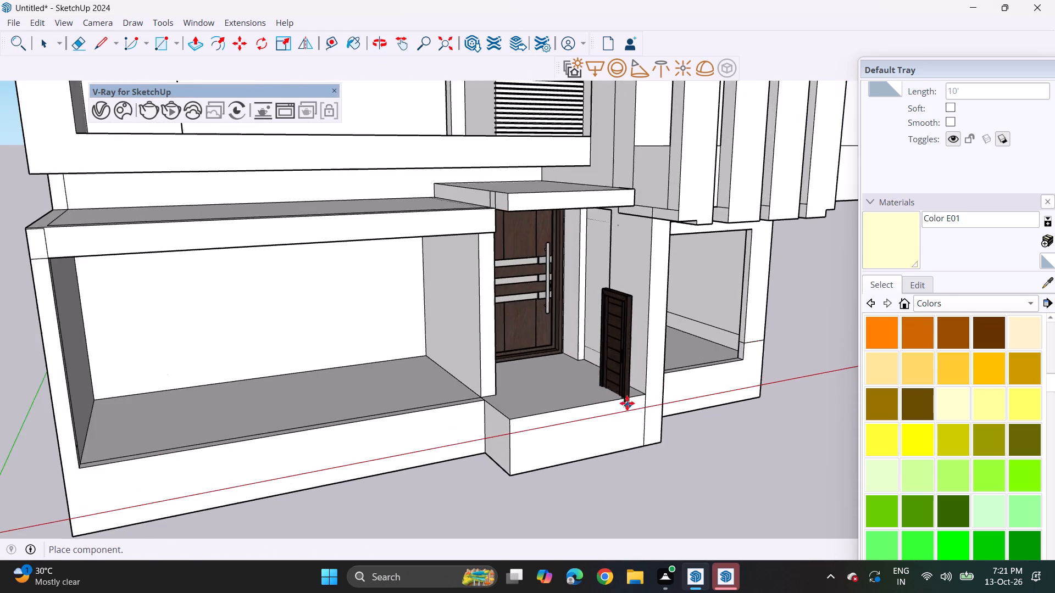
{"action": "scroll", "coordinate": [621, 396], "scroll_direction": "up", "scroll_amount": 5}
{"action": "left_click", "coordinate": [598, 367]}
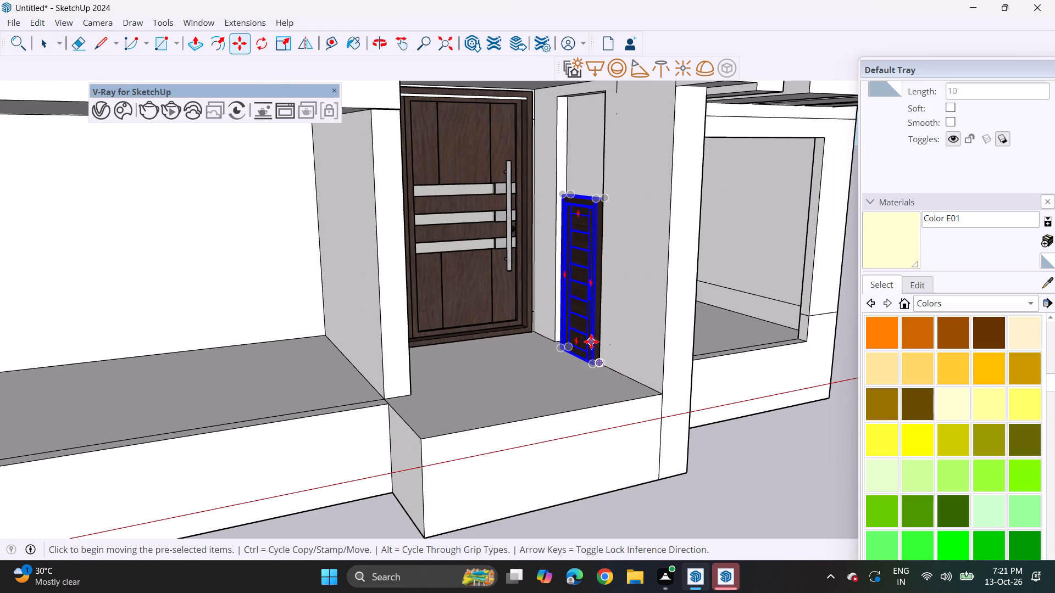
Move the side door by its lower outer corner onto the matching bottom corner of the tall recess.
{"action": "left_click", "coordinate": [587, 364]}
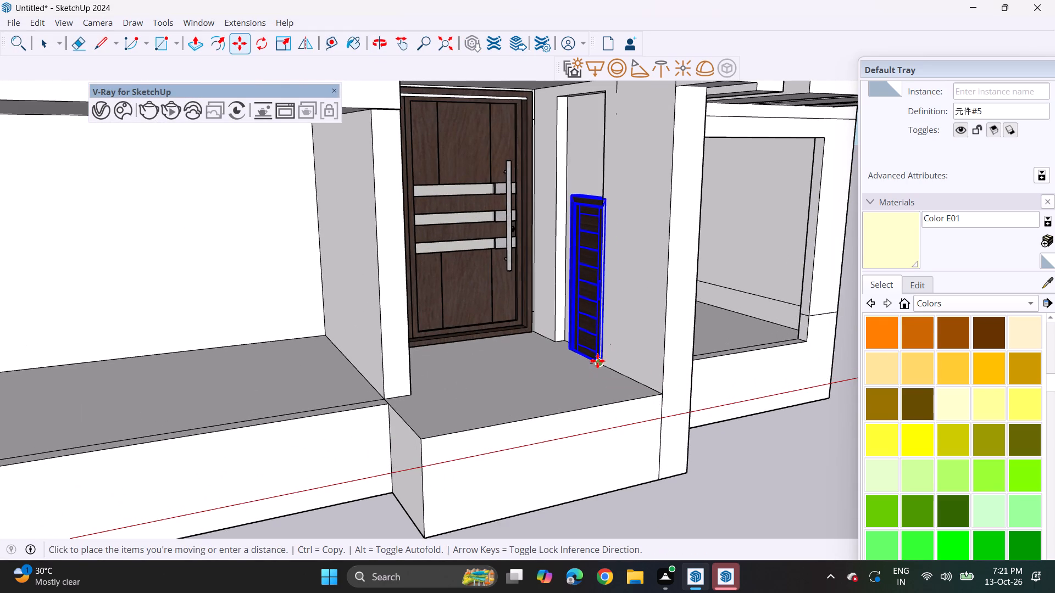
{"action": "left_click", "coordinate": [597, 361]}
Scale the side door up uniformly from its opposite upper corner towards the top of the recess.
{"action": "left_click", "coordinate": [280, 36]}
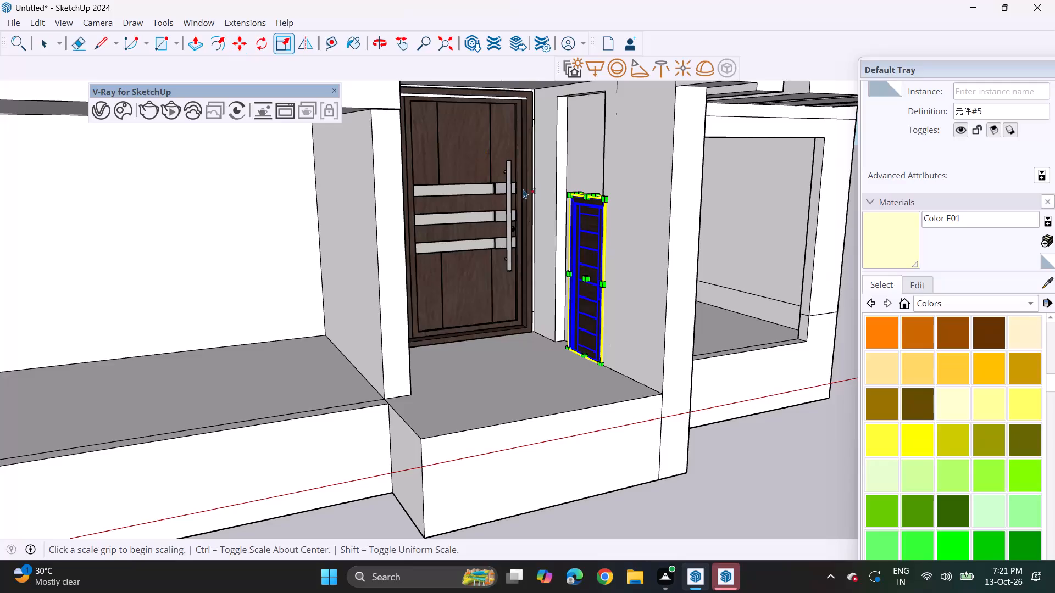
{"action": "left_click", "coordinate": [570, 194]}
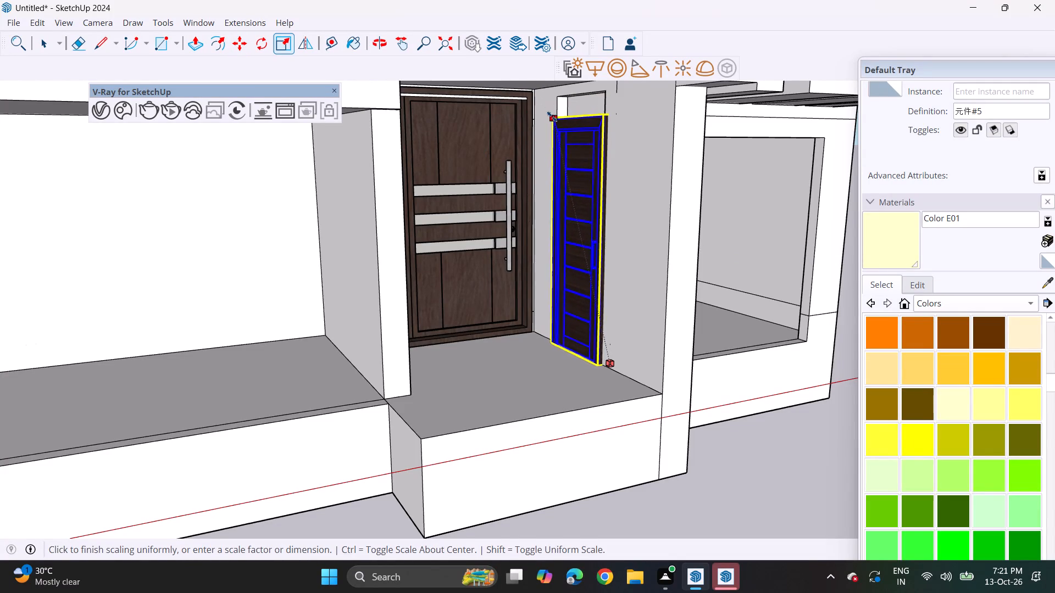
{"action": "left_click", "coordinate": [569, 121]}
Stretch the side door's height from its top edge up to the top of the tall recess.
{"action": "middle_click_drag", "start_coordinate": [694, 197], "coordinate": [667, 259]}
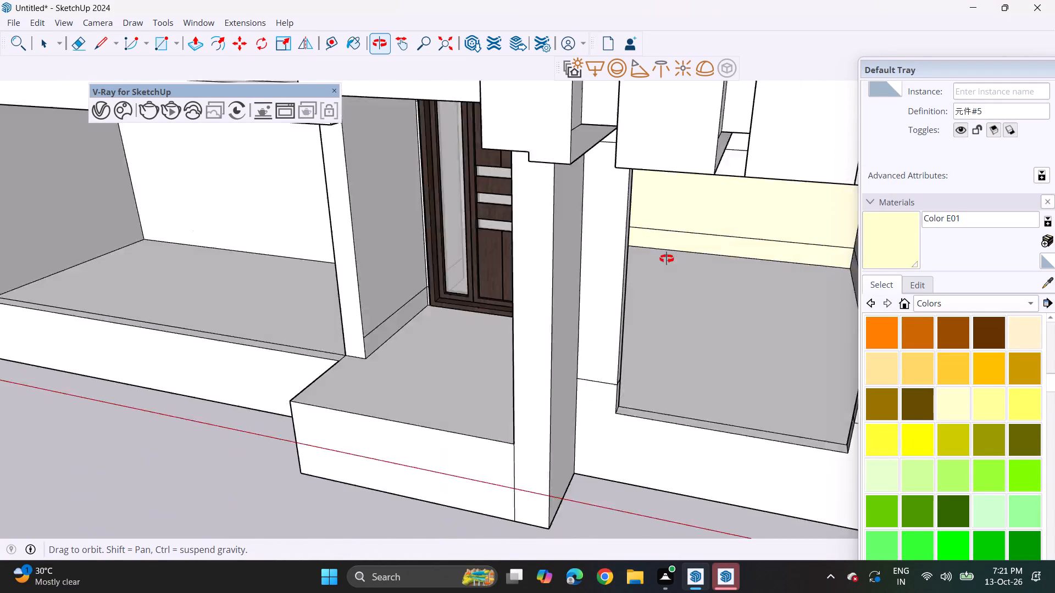
{"action": "middle_click_drag", "start_coordinate": [667, 259], "coordinate": [723, 238]}
{"action": "middle_click_drag", "start_coordinate": [634, 328], "coordinate": [737, 284]}
{"action": "scroll", "coordinate": [565, 318], "scroll_direction": "up", "scroll_amount": 4}
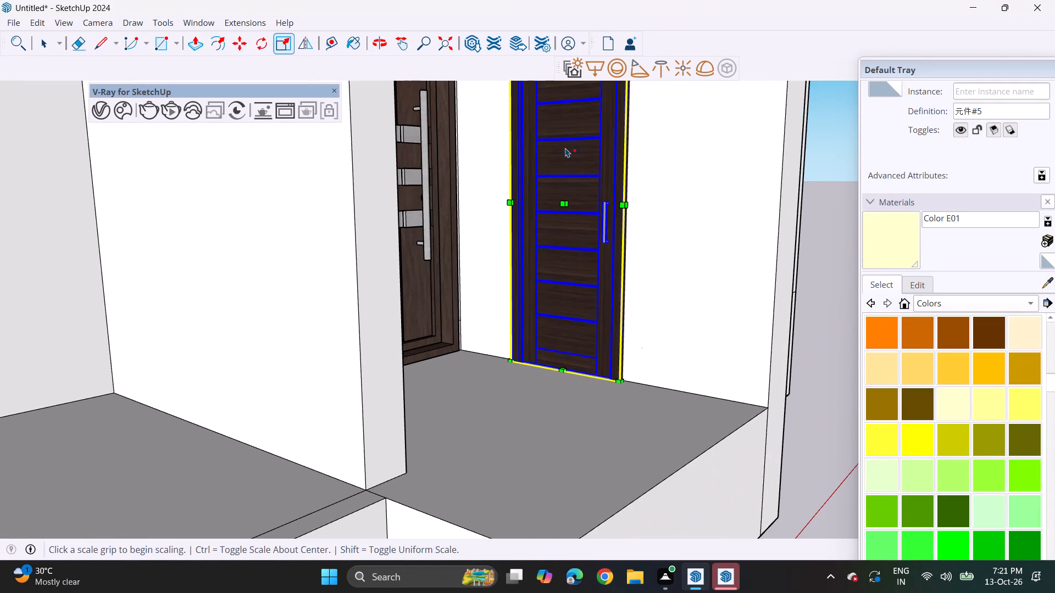
{"action": "middle_click_drag", "start_coordinate": [565, 148], "coordinate": [577, 273], "text": "shift"}
{"action": "left_click", "coordinate": [586, 149]}
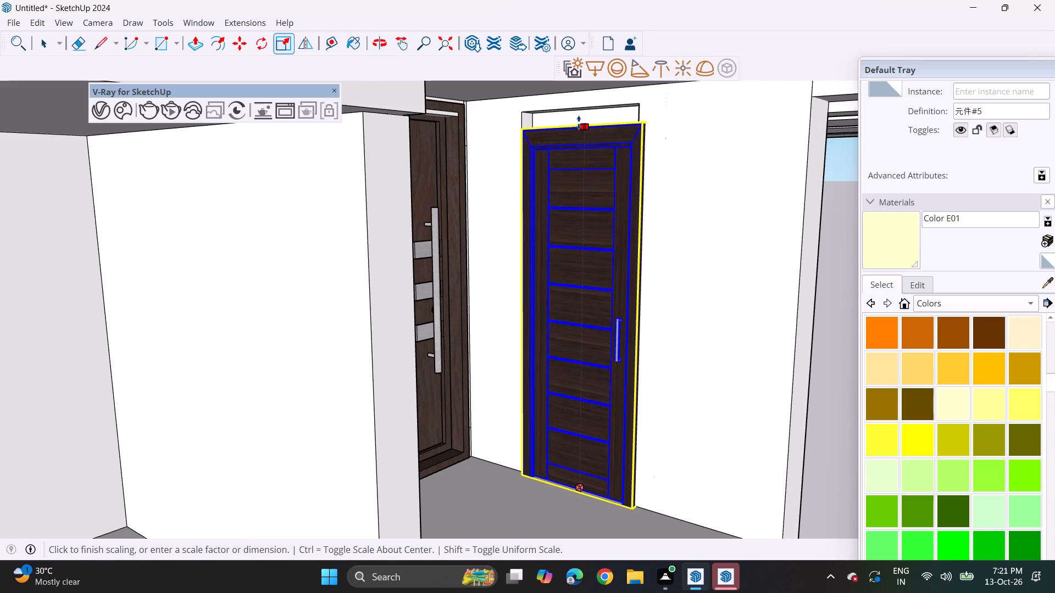
{"action": "left_click", "coordinate": [580, 109]}
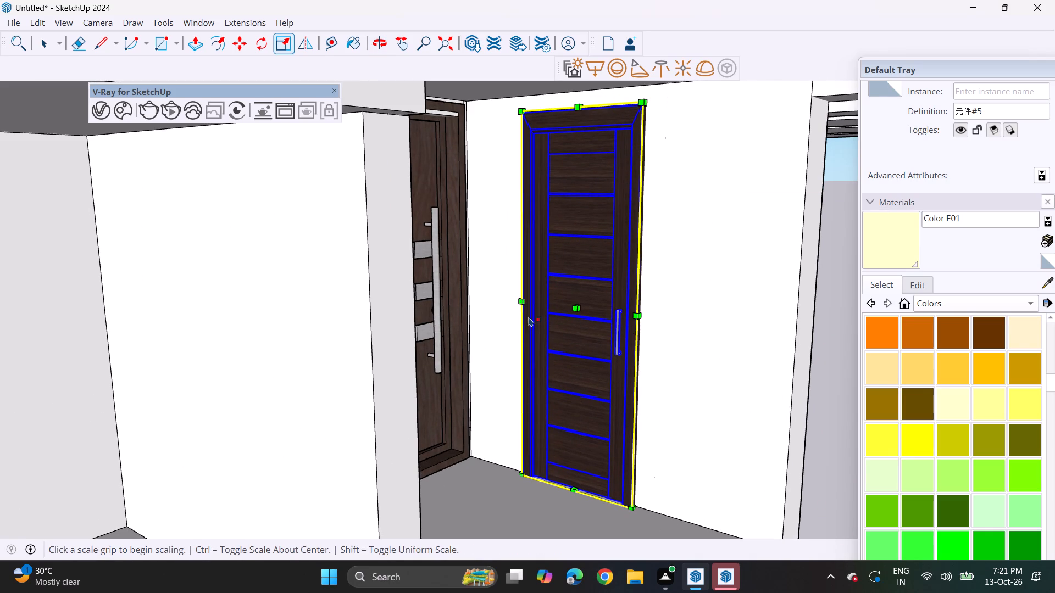
Stretch the side door's width slightly on the side nearest the main entrance door.
{"action": "left_click", "coordinate": [530, 304]}
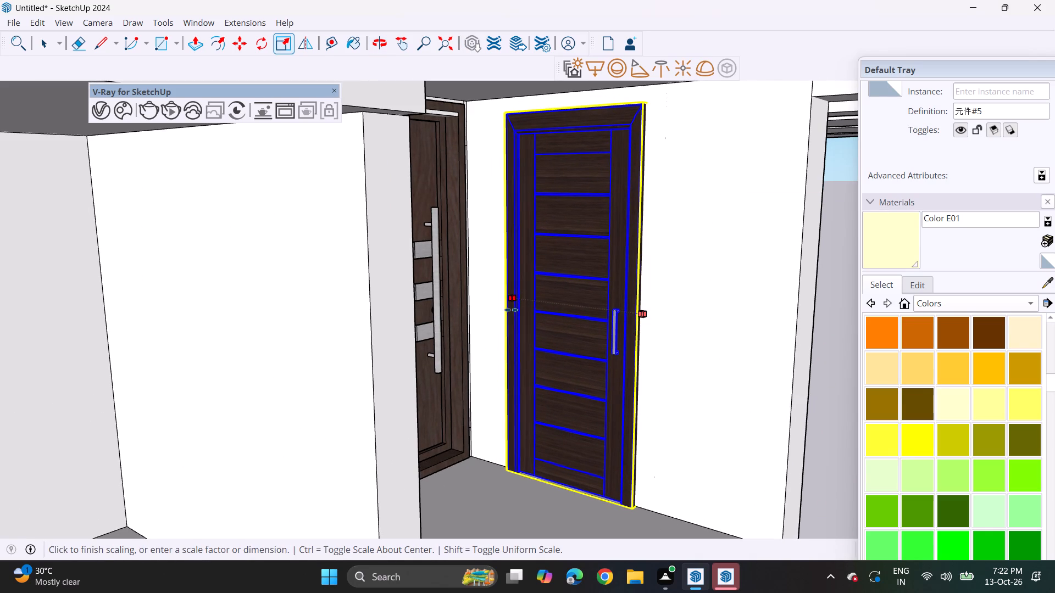
{"action": "left_click", "coordinate": [511, 310]}
{"action": "middle_click_drag", "start_coordinate": [552, 326], "coordinate": [459, 346]}
Move the side door by its lower outer corner slightly back into the recess wall, and deselect it.
{"action": "key", "text": "space"}
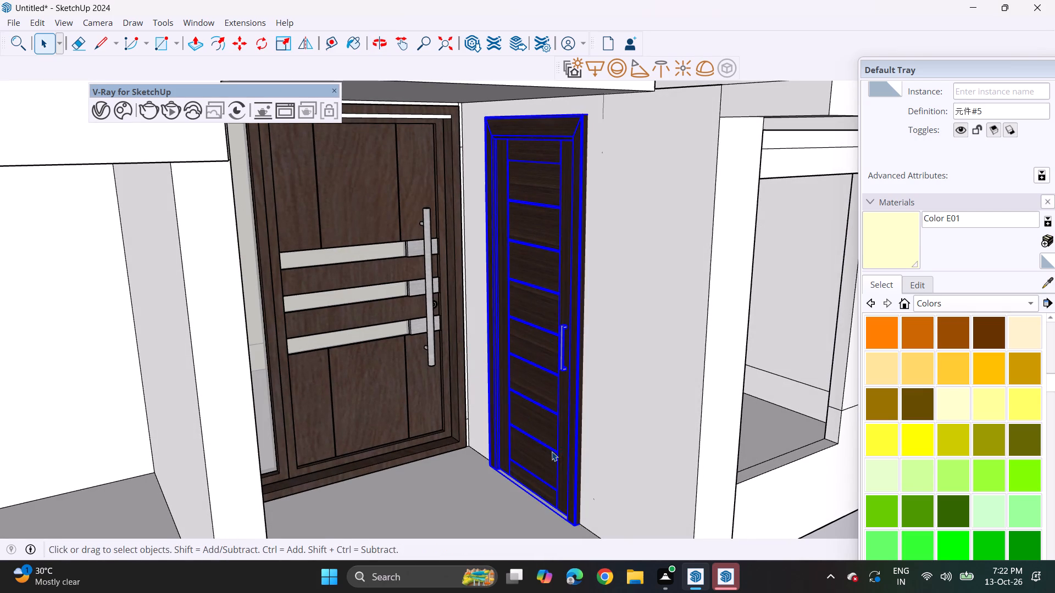
{"action": "middle_click_drag", "start_coordinate": [533, 420], "coordinate": [510, 377], "text": "shift"}
{"action": "key", "text": "space"}
{"action": "key", "text": "m"}
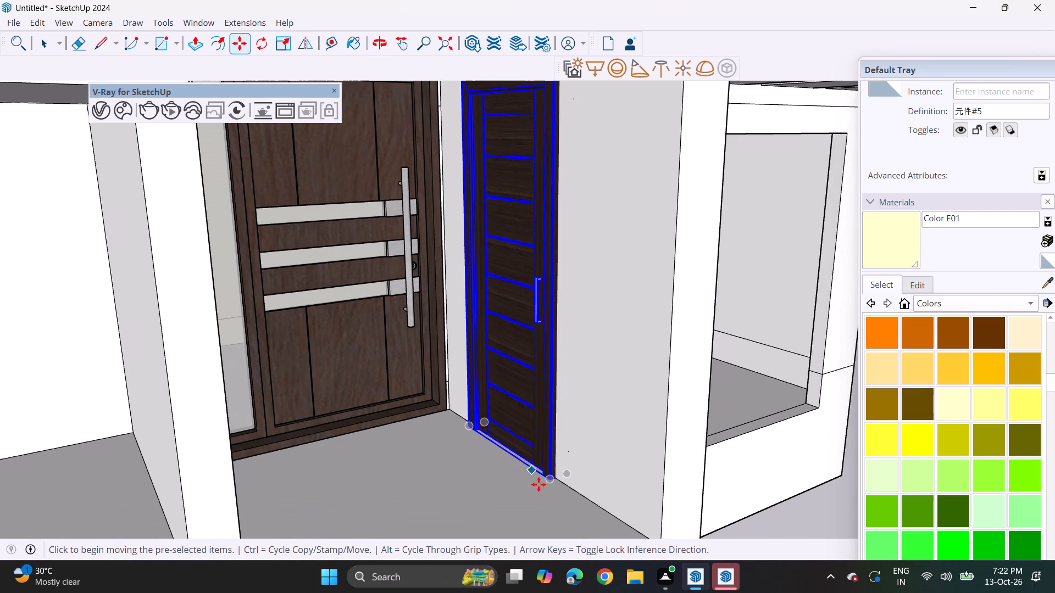
{"action": "left_click", "coordinate": [550, 483]}
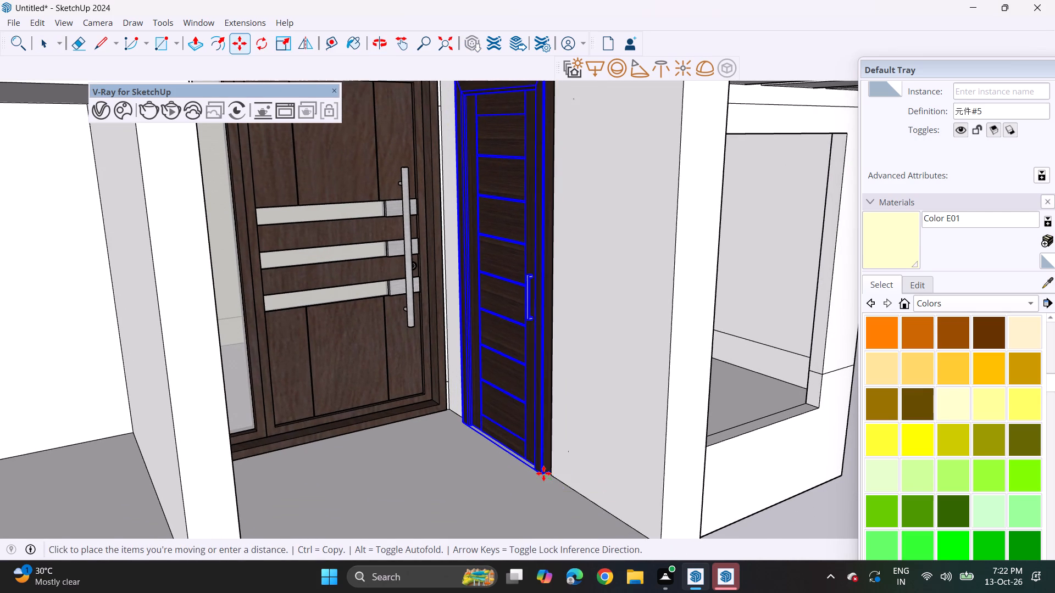
{"action": "left_click", "coordinate": [543, 473]}
{"action": "middle_click_drag", "start_coordinate": [560, 486], "coordinate": [514, 454]}
{"action": "scroll", "coordinate": [495, 395], "scroll_direction": "down", "scroll_amount": 9}
{"action": "key", "text": "space"}
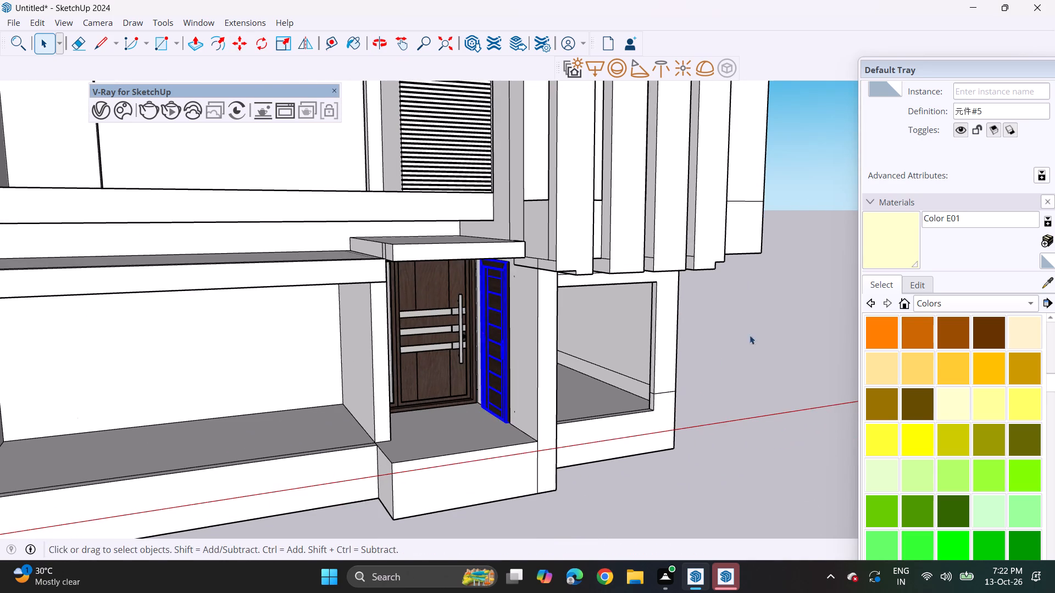
{"action": "left_click", "coordinate": [760, 323]}
Import the Component (1) curtain model from the Downloads folder and place it at the smaller ground-floor opening beside the entrance.
{"action": "middle_click_drag", "start_coordinate": [708, 355], "coordinate": [586, 323]}
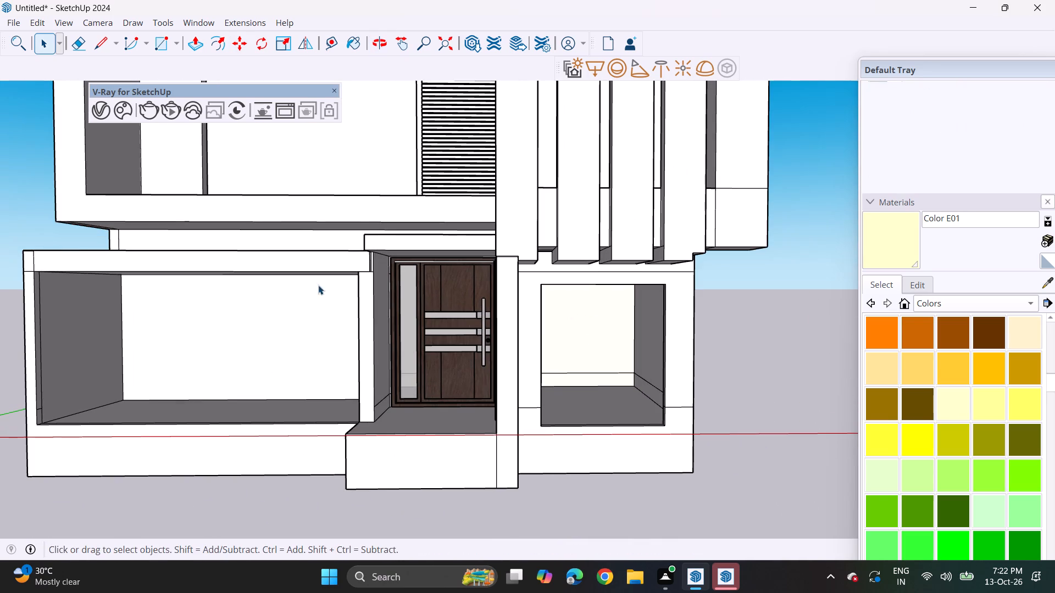
{"action": "left_click", "coordinate": [6, 18]}
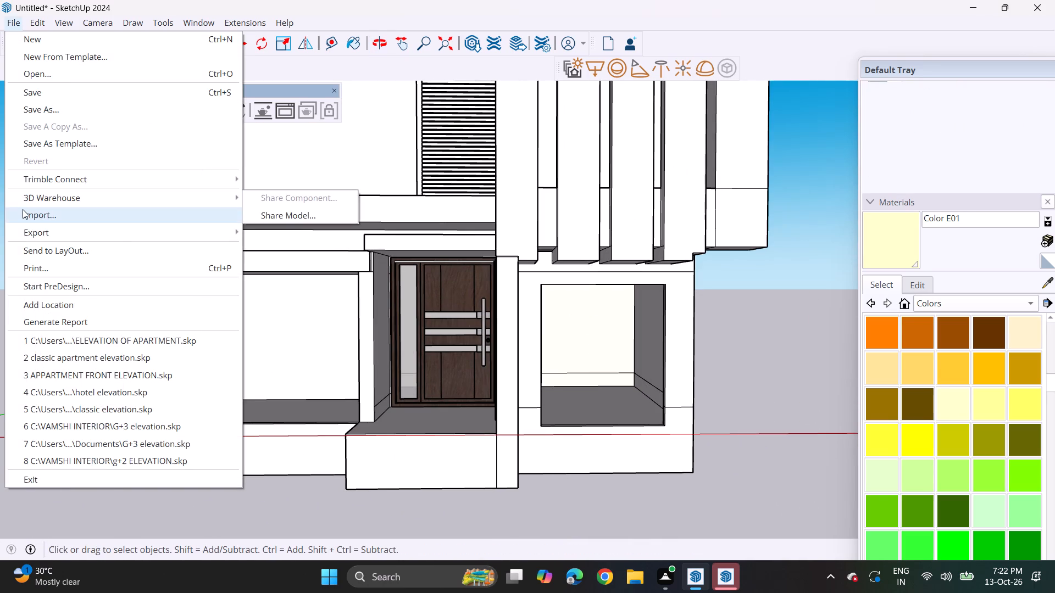
{"action": "left_click", "coordinate": [23, 209]}
{"action": "scroll", "coordinate": [253, 191], "scroll_direction": "down", "scroll_amount": 11}
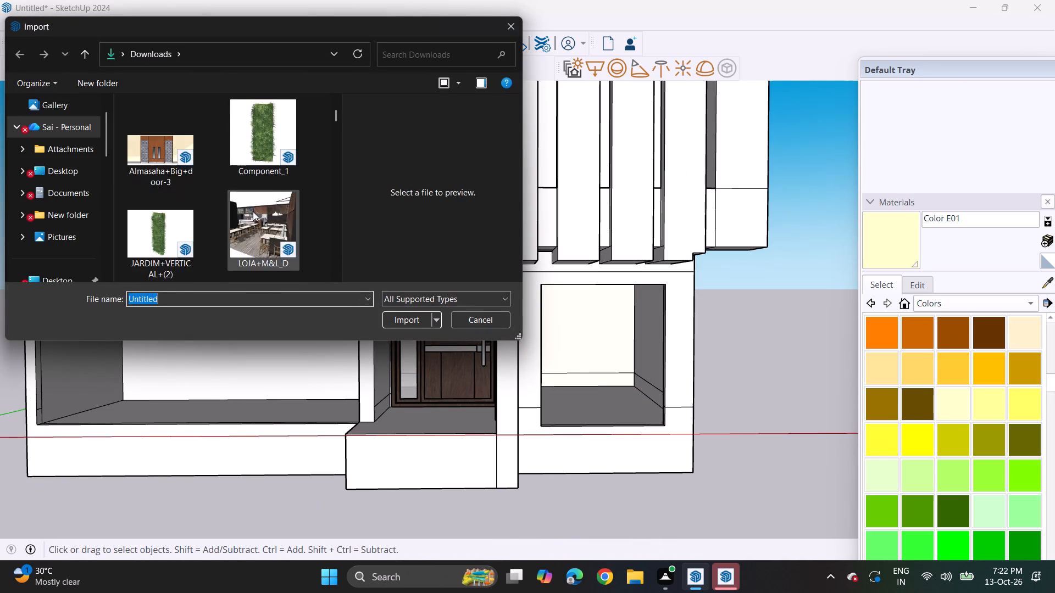
{"action": "scroll", "coordinate": [253, 211], "scroll_direction": "down", "scroll_amount": 14}
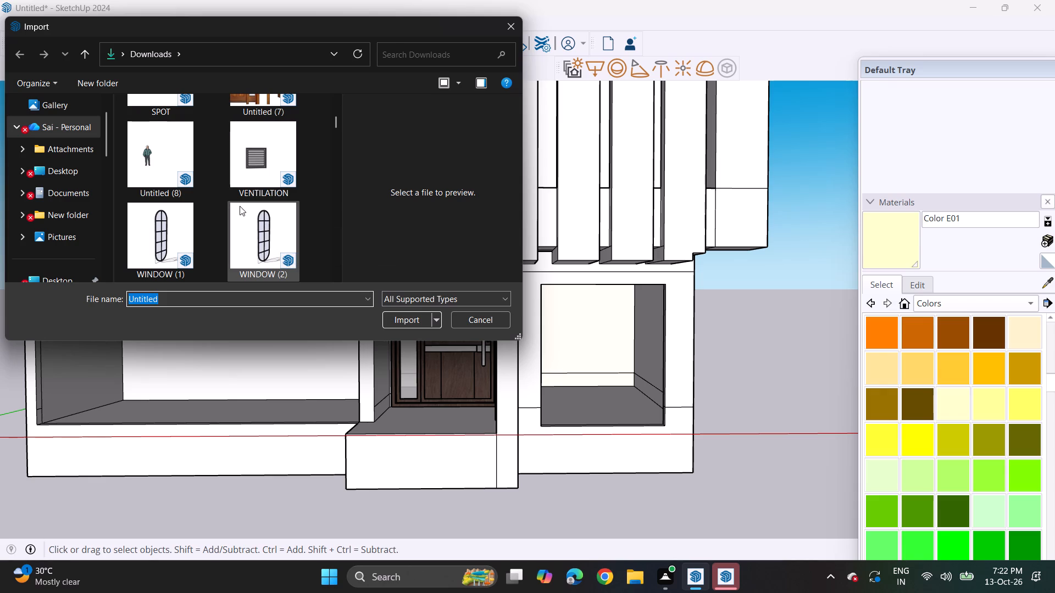
{"action": "scroll", "coordinate": [240, 206], "scroll_direction": "down", "scroll_amount": 18}
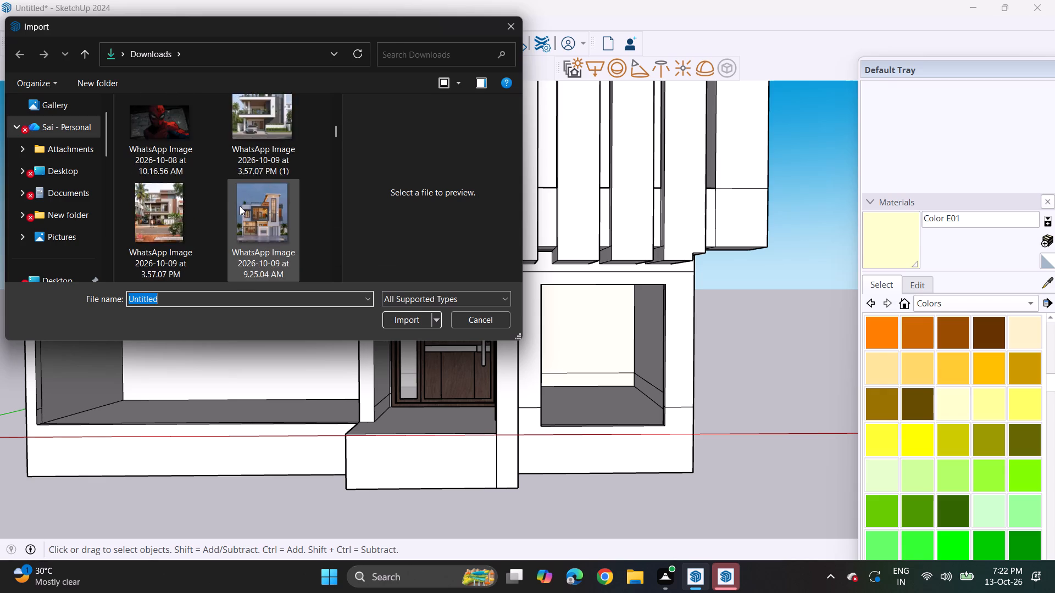
{"action": "scroll", "coordinate": [240, 206], "scroll_direction": "down", "scroll_amount": 15}
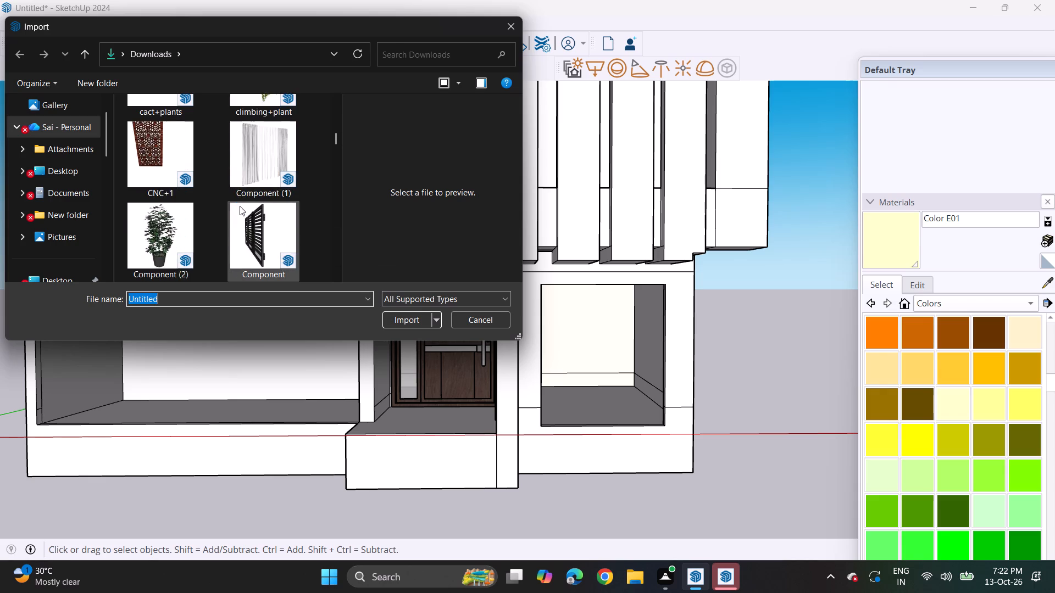
{"action": "scroll", "coordinate": [240, 206], "scroll_direction": "down", "scroll_amount": 1}
{"action": "scroll", "coordinate": [240, 206], "scroll_direction": "up", "scroll_amount": 2}
{"action": "left_click", "coordinate": [240, 206]}
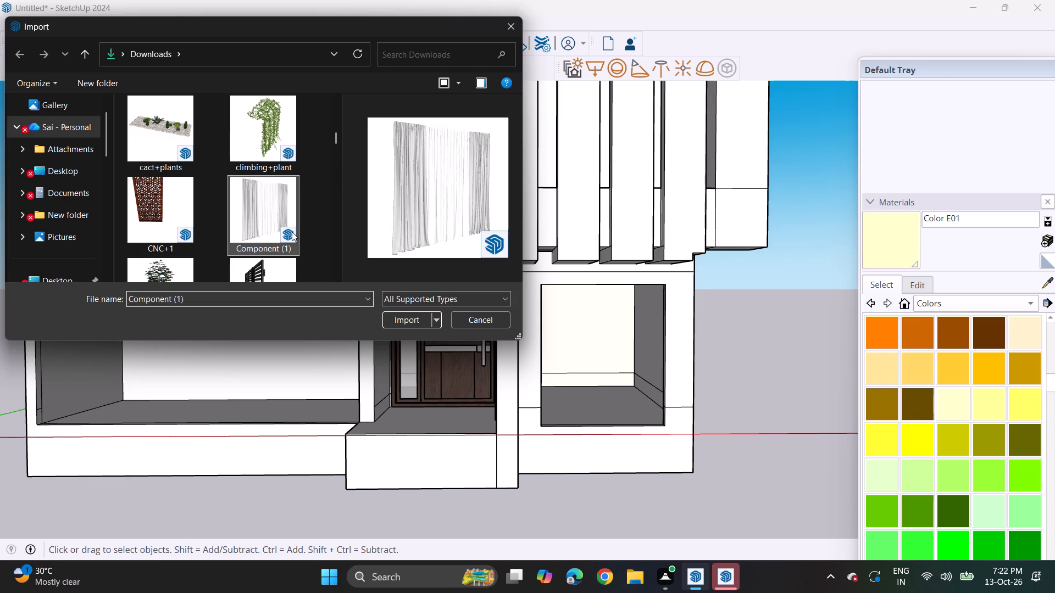
{"action": "scroll", "coordinate": [250, 206], "scroll_direction": "down", "scroll_amount": 7}
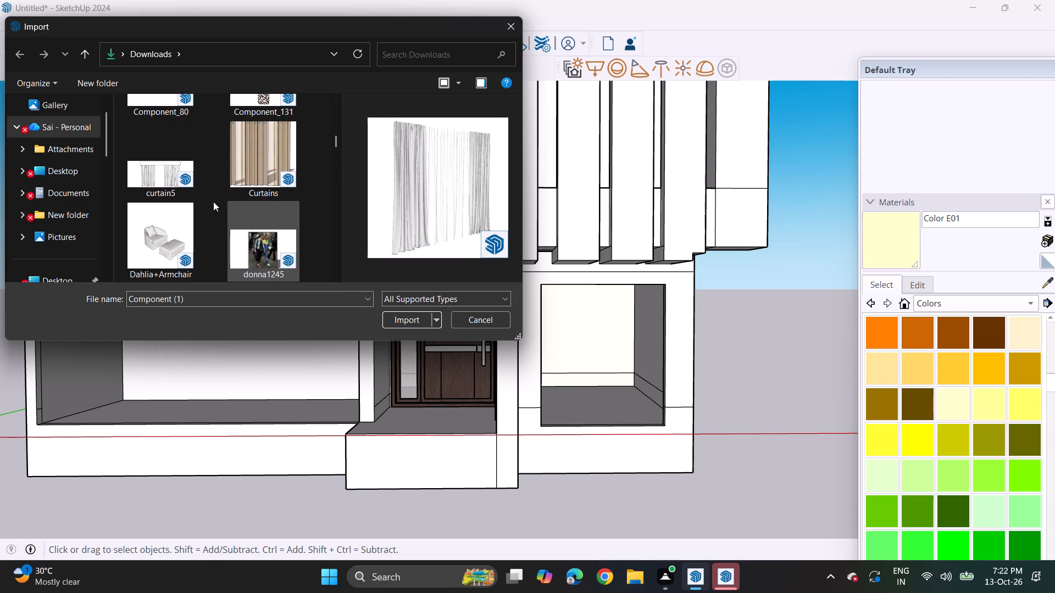
{"action": "left_click", "coordinate": [406, 321]}
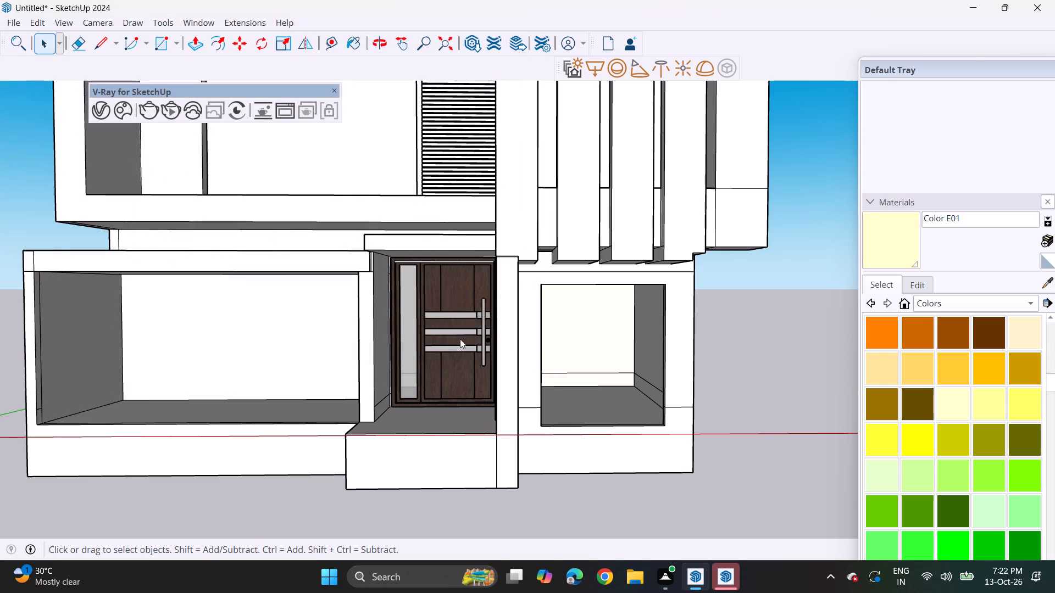
{"action": "left_click", "coordinate": [640, 427]}
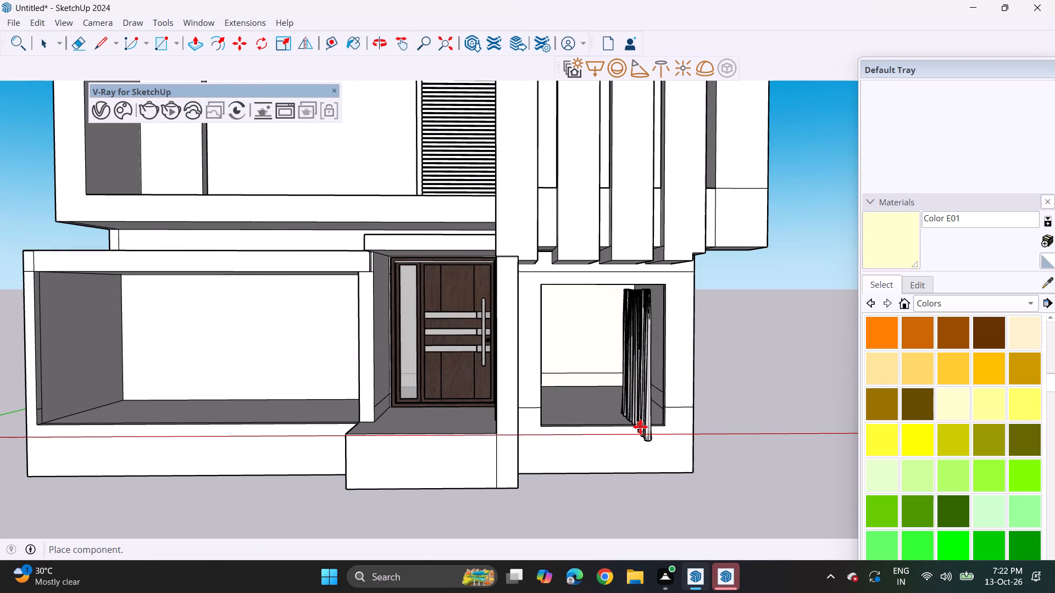
{"action": "middle_click_drag", "start_coordinate": [643, 485], "coordinate": [643, 558]}
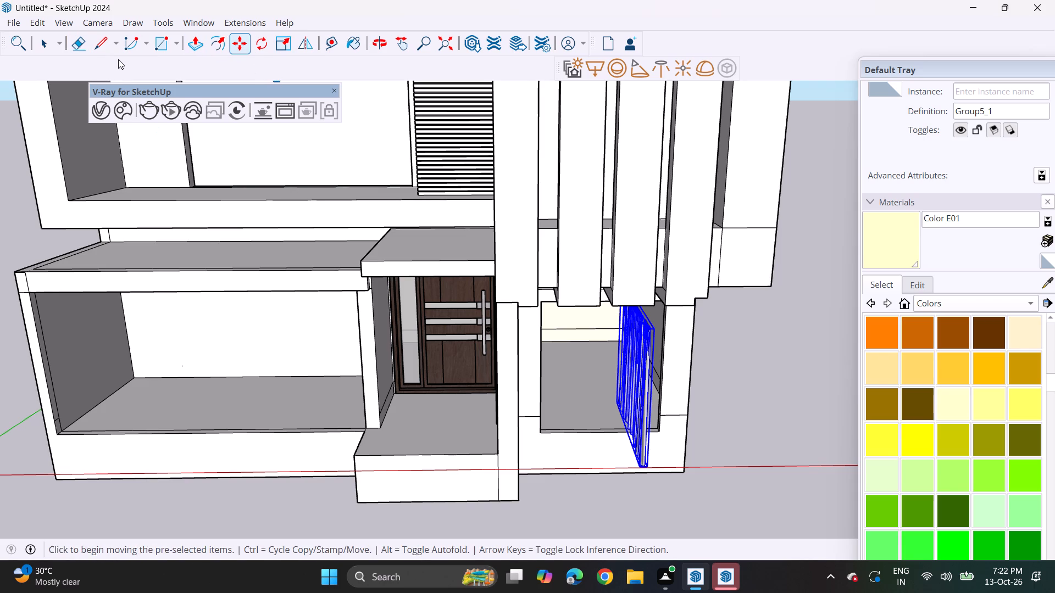
{"action": "scroll", "coordinate": [523, 327], "scroll_direction": "down", "scroll_amount": 3}
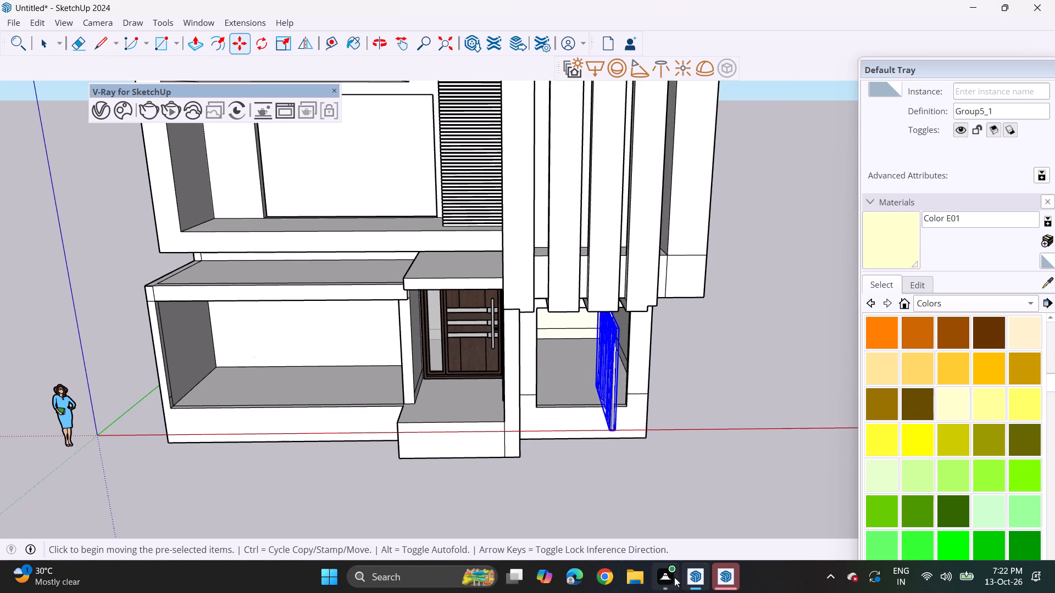
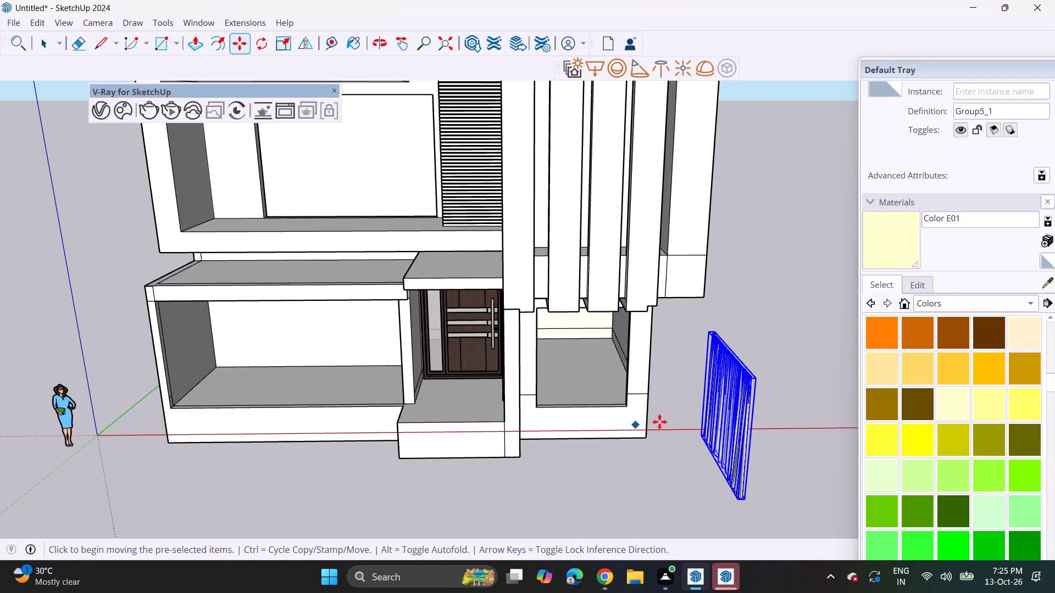
Delete the curtain model standing beside the house.
{"action": "middle_click_drag", "start_coordinate": [710, 422], "coordinate": [649, 405]}
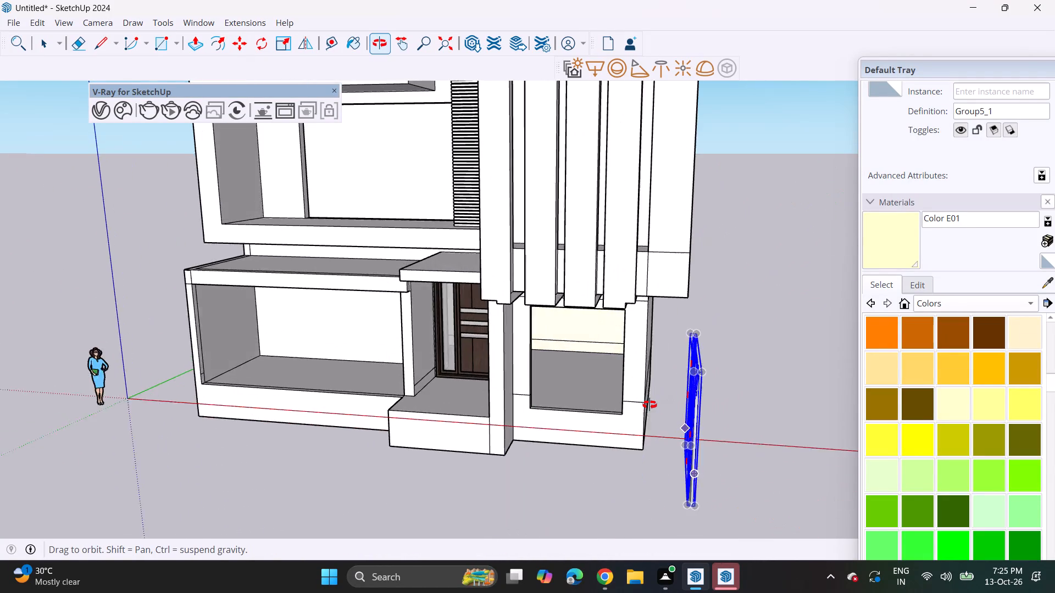
{"action": "middle_click_drag", "start_coordinate": [649, 405], "coordinate": [668, 405]}
{"action": "key", "text": "Delete"}
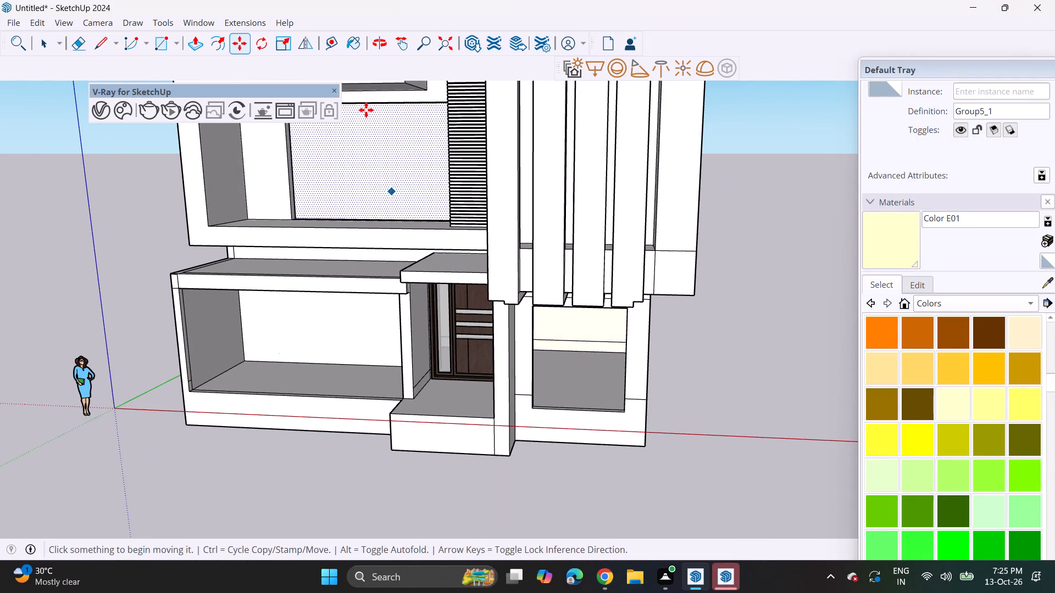
Import the panneau+shadow+blanc+bourdon+naturel curtain model from the Downloads folder and place it in the smaller ground-floor opening.
{"action": "left_click", "coordinate": [7, 26]}
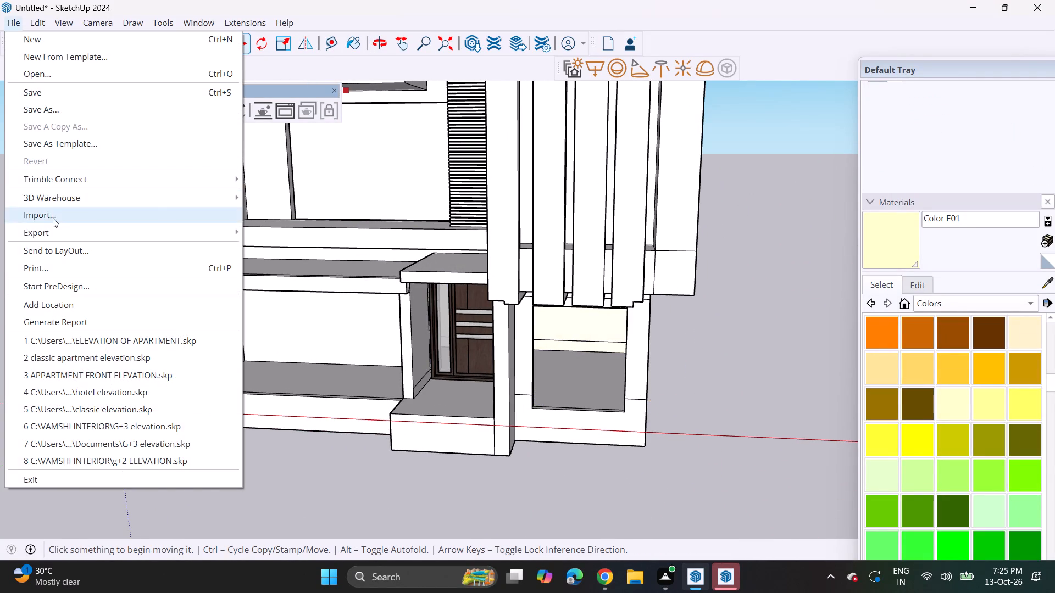
{"action": "left_click", "coordinate": [53, 218]}
{"action": "scroll", "coordinate": [244, 187], "scroll_direction": "down", "scroll_amount": 4}
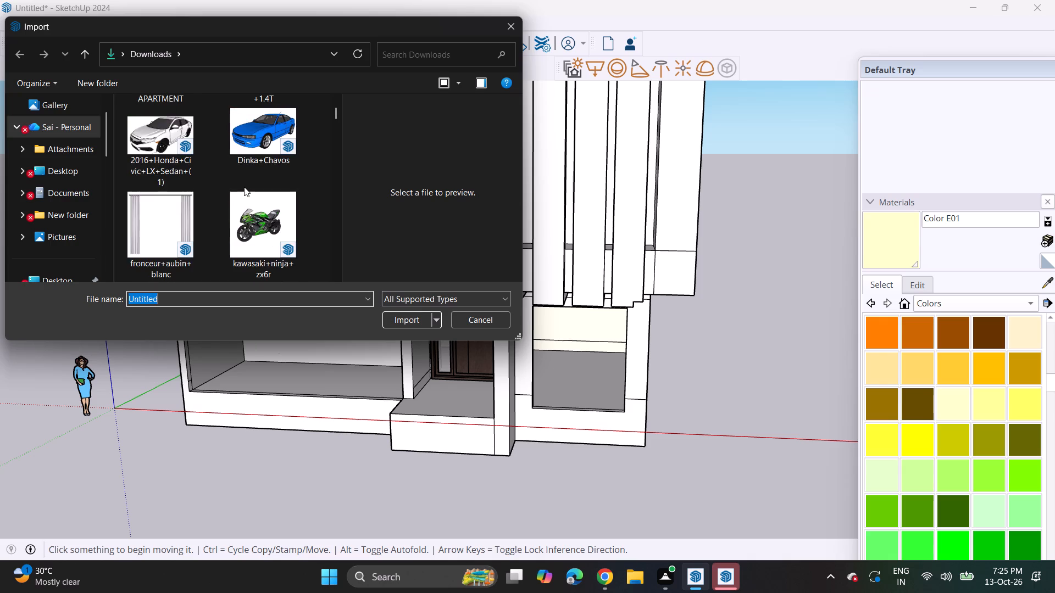
{"action": "scroll", "coordinate": [244, 187], "scroll_direction": "down", "scroll_amount": 3}
{"action": "scroll", "coordinate": [244, 187], "scroll_direction": "up", "scroll_amount": 4}
{"action": "scroll", "coordinate": [244, 187], "scroll_direction": "down", "scroll_amount": 2}
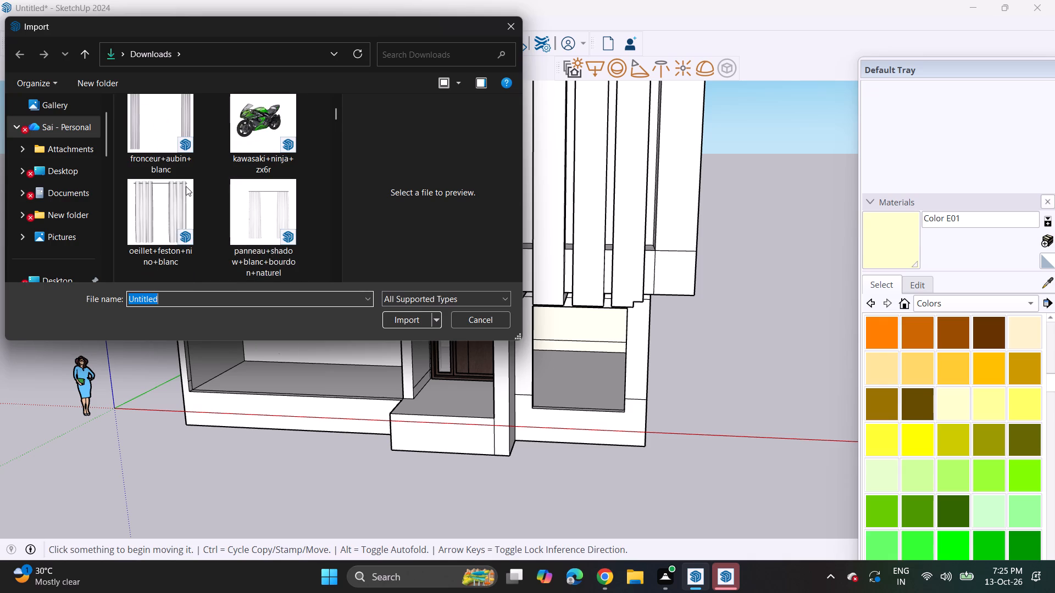
{"action": "left_click", "coordinate": [231, 200]}
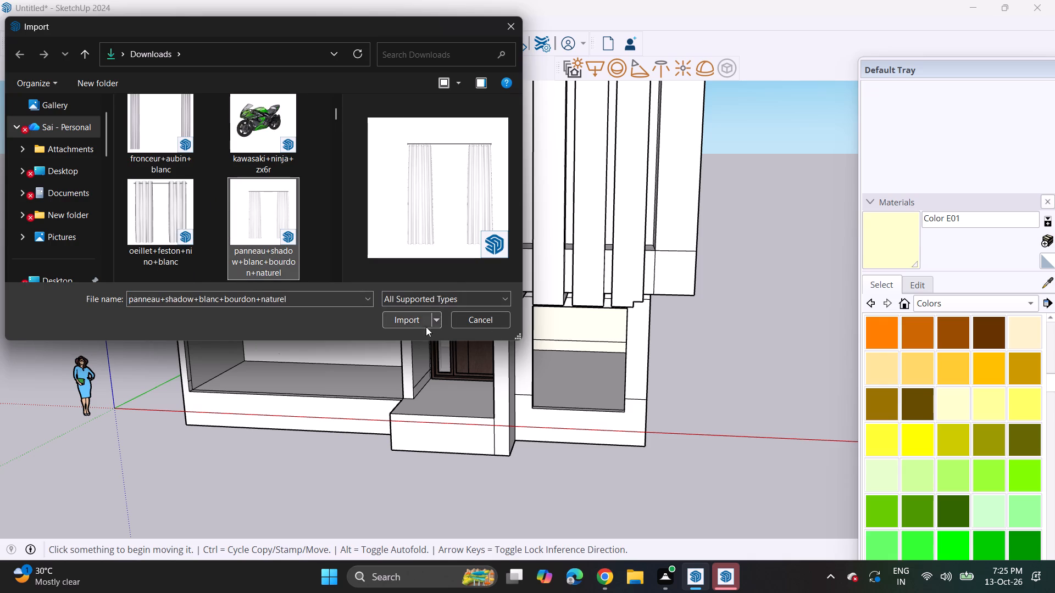
{"action": "left_click", "coordinate": [421, 321]}
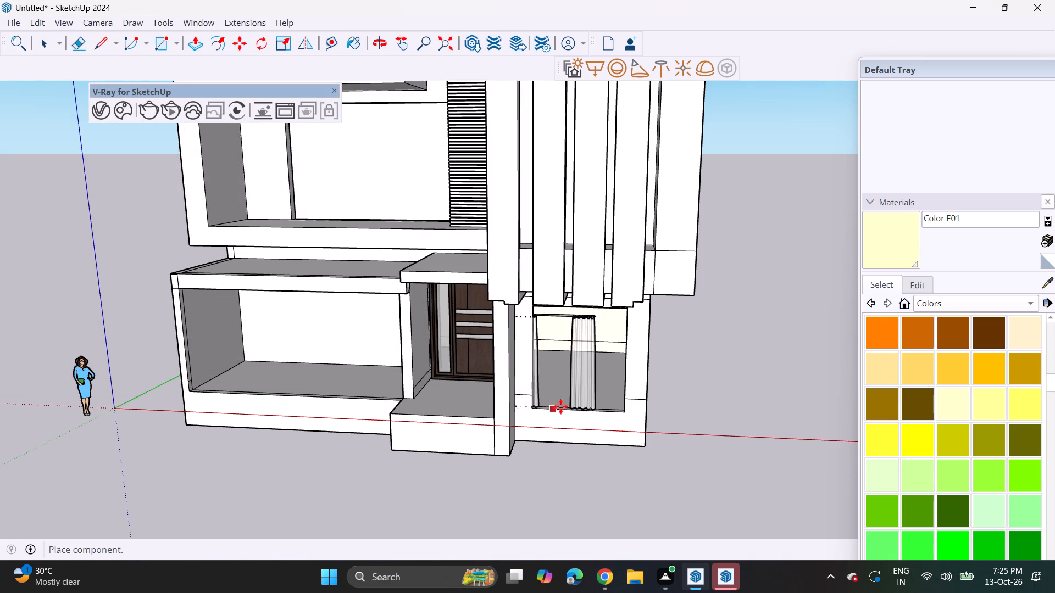
{"action": "left_click", "coordinate": [576, 402]}
Examine how the placed curtain and its rod sit in the opening, from the front and from inside the room.
{"action": "scroll", "coordinate": [607, 348], "scroll_direction": "up", "scroll_amount": 2}
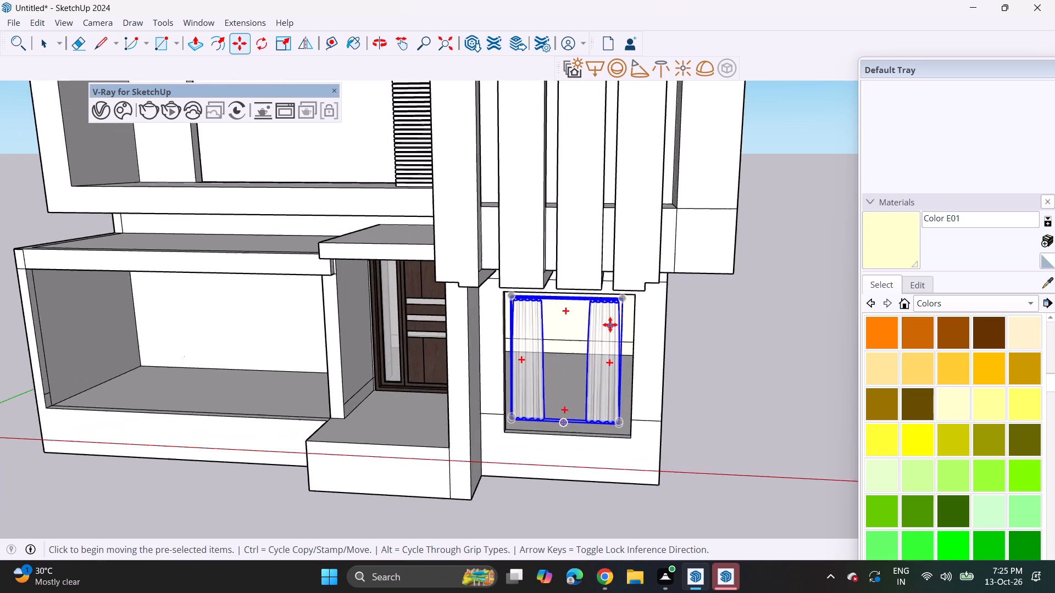
{"action": "scroll", "coordinate": [610, 325], "scroll_direction": "up", "scroll_amount": 10}
{"action": "scroll", "coordinate": [582, 317], "scroll_direction": "up", "scroll_amount": 11}
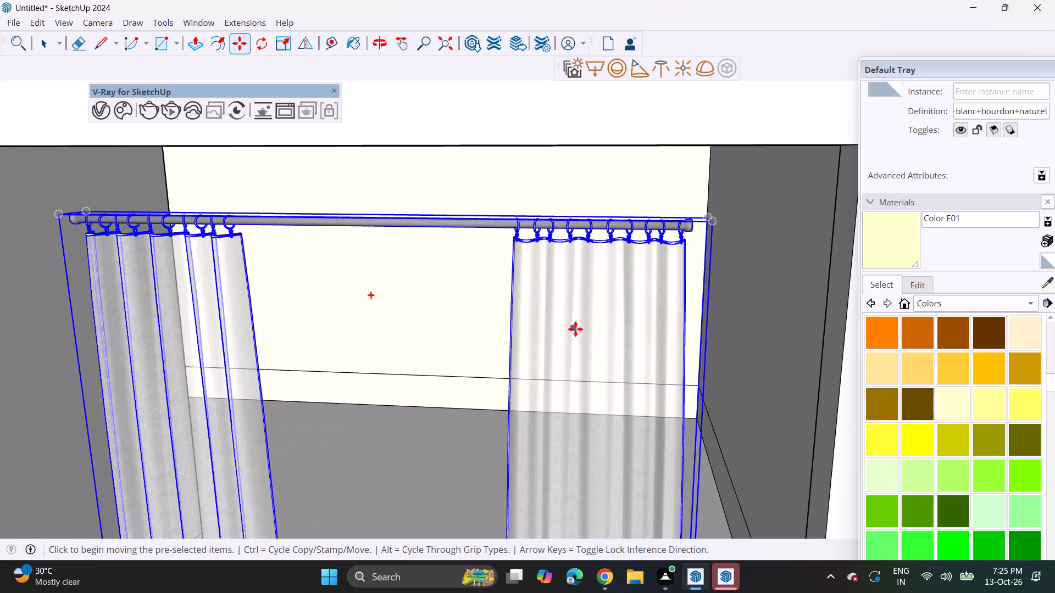
{"action": "scroll", "coordinate": [575, 329], "scroll_direction": "up", "scroll_amount": 1}
{"action": "middle_click_drag", "start_coordinate": [560, 332], "coordinate": [807, 335]}
{"action": "middle_click_drag", "start_coordinate": [654, 348], "coordinate": [1054, 232]}
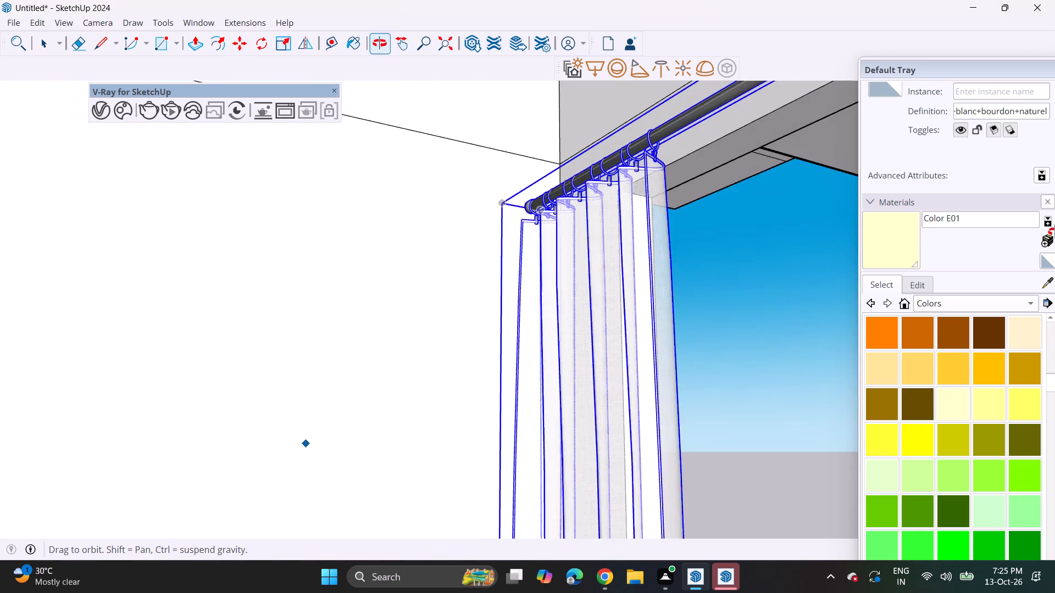
{"action": "middle_click_drag", "start_coordinate": [1054, 232], "coordinate": [1054, 295]}
{"action": "scroll", "coordinate": [1054, 295], "scroll_direction": "up", "scroll_amount": 1}
{"action": "scroll", "coordinate": [883, 234], "scroll_direction": "down", "scroll_amount": 4}
{"action": "scroll", "coordinate": [695, 235], "scroll_direction": "down", "scroll_amount": 9}
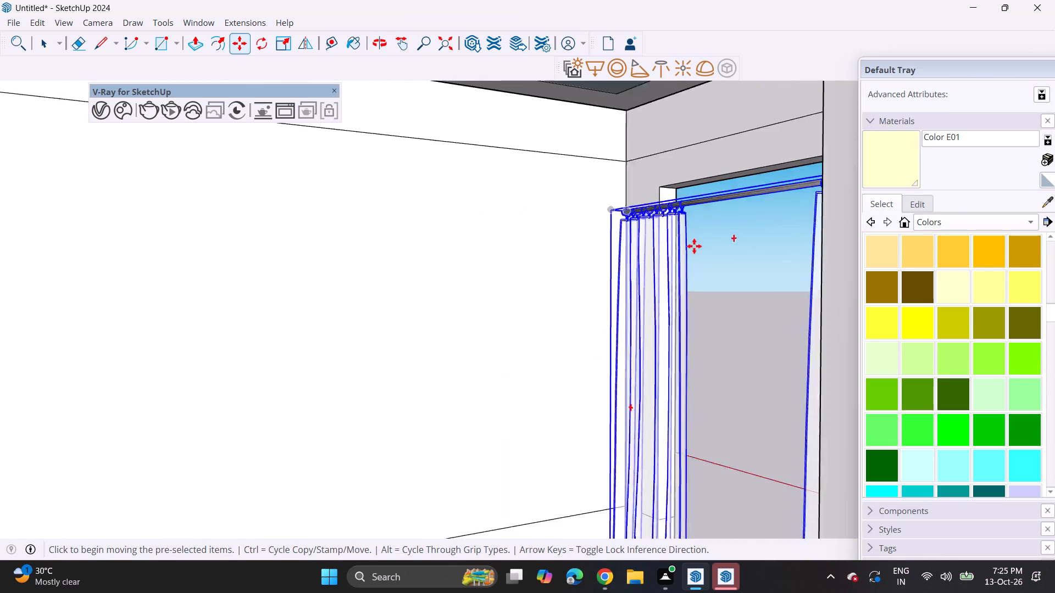
{"action": "scroll", "coordinate": [694, 246], "scroll_direction": "down", "scroll_amount": 1}
{"action": "middle_click_drag", "start_coordinate": [552, 267], "coordinate": [364, 239]}
{"action": "middle_click_drag", "start_coordinate": [360, 238], "coordinate": [696, 260]}
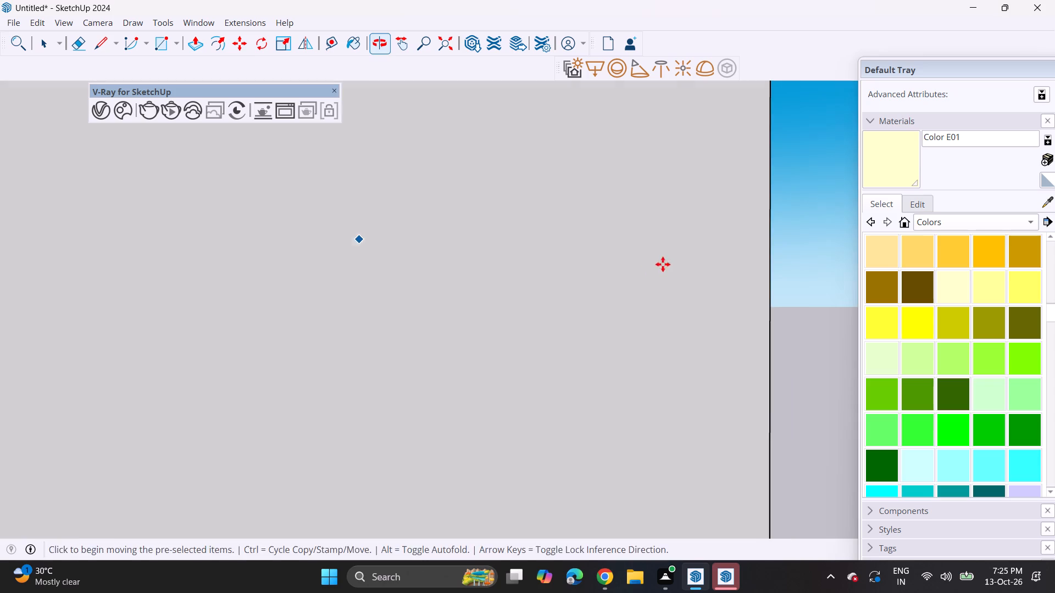
{"action": "middle_click_drag", "start_coordinate": [493, 259], "coordinate": [691, 263]}
{"action": "middle_click_drag", "start_coordinate": [447, 265], "coordinate": [857, 226], "text": "shift"}
{"action": "scroll", "coordinate": [403, 275], "scroll_direction": "up", "scroll_amount": 1}
{"action": "scroll", "coordinate": [403, 270], "scroll_direction": "down", "scroll_amount": 3}
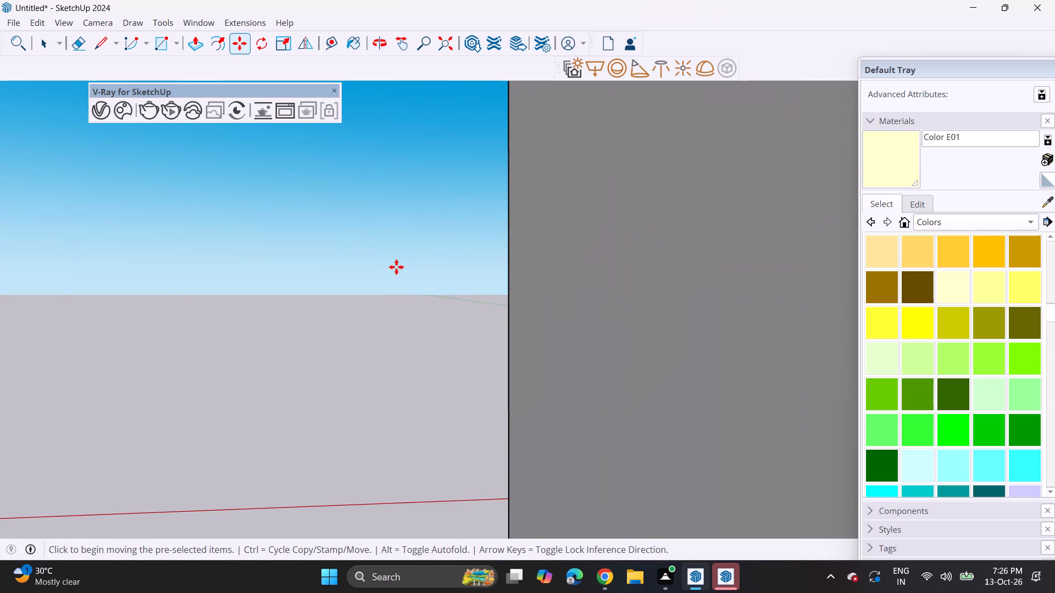
{"action": "scroll", "coordinate": [395, 267], "scroll_direction": "down", "scroll_amount": 3}
{"action": "middle_click_drag", "start_coordinate": [291, 312], "coordinate": [471, 253], "text": "shift"}
{"action": "scroll", "coordinate": [467, 239], "scroll_direction": "down", "scroll_amount": 15}
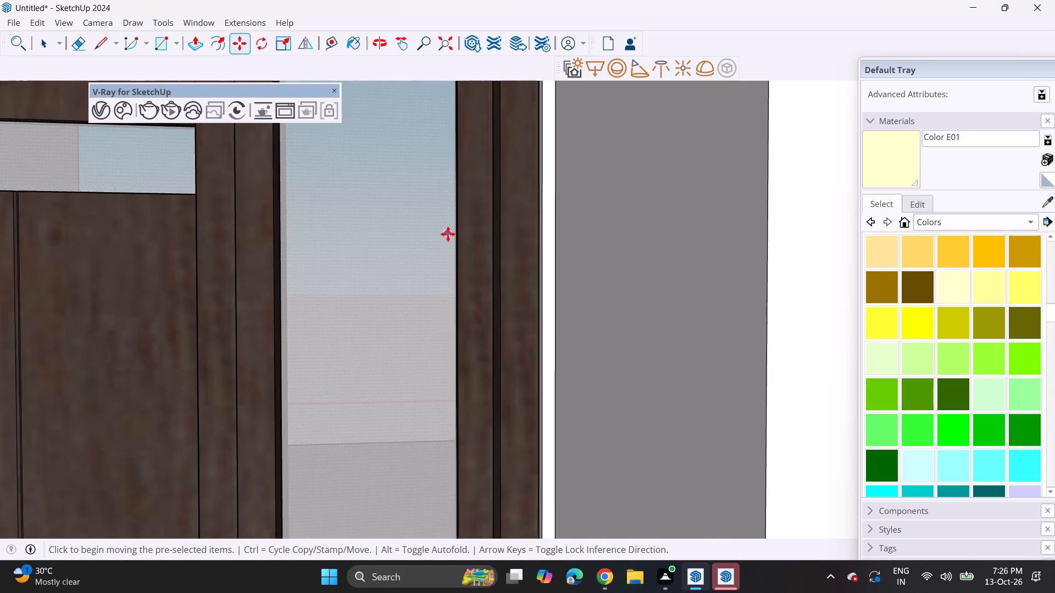
{"action": "scroll", "coordinate": [448, 234], "scroll_direction": "down", "scroll_amount": 11}
{"action": "middle_click_drag", "start_coordinate": [371, 248], "coordinate": [713, 216], "text": "shift"}
{"action": "middle_click_drag", "start_coordinate": [449, 253], "coordinate": [921, 221]}
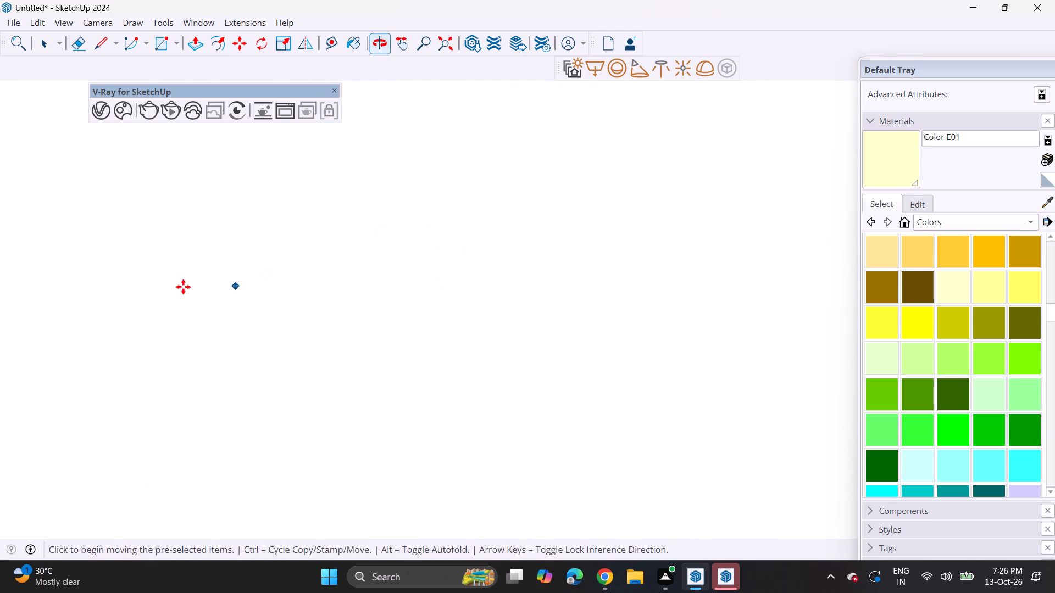
{"action": "middle_click_drag", "start_coordinate": [223, 296], "coordinate": [767, 254], "text": "shift"}
{"action": "scroll", "coordinate": [223, 296], "scroll_direction": "up", "scroll_amount": 1, "text": "shift"}
Move the curtain by its upper corner to the opening's upper corner on the side farthest from the entrance.
{"action": "left_click", "coordinate": [437, 47]}
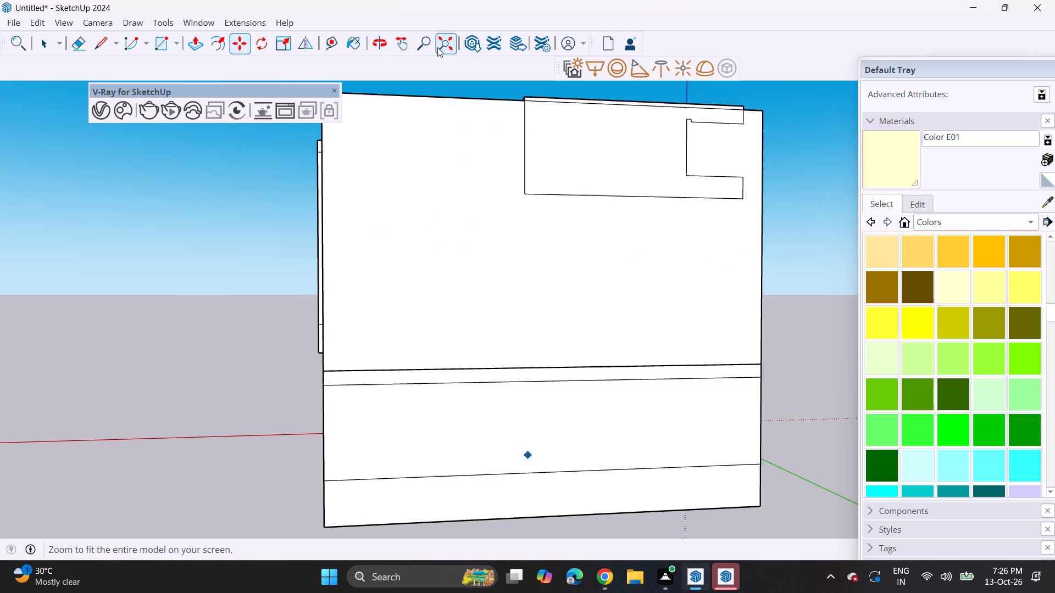
{"action": "middle_click_drag", "start_coordinate": [628, 310], "coordinate": [0, 311]}
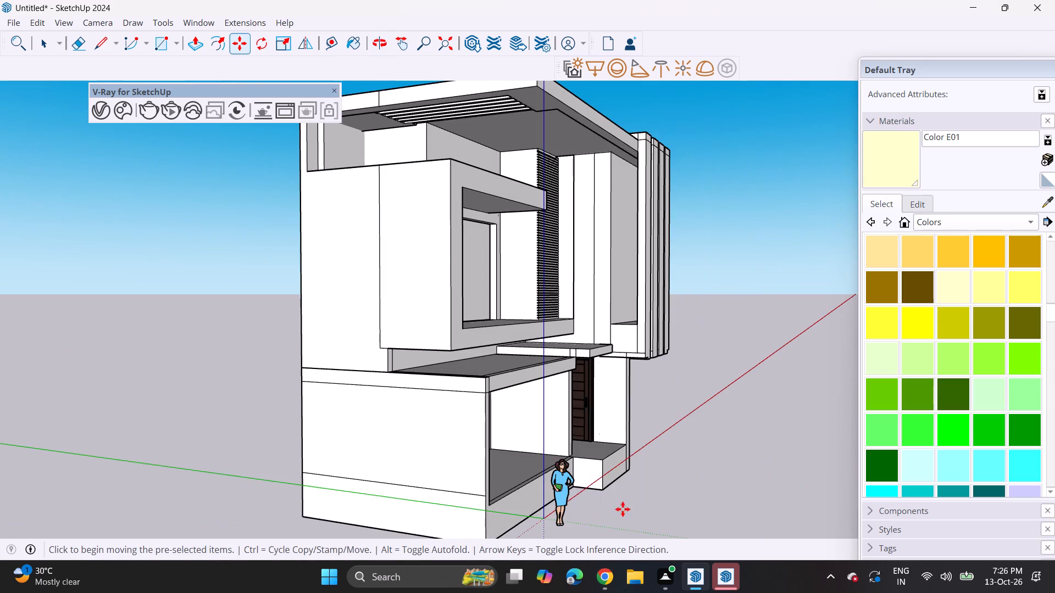
{"action": "scroll", "coordinate": [613, 499], "scroll_direction": "up", "scroll_amount": 3}
{"action": "scroll", "coordinate": [598, 366], "scroll_direction": "up", "scroll_amount": 13}
{"action": "middle_click_drag", "start_coordinate": [593, 367], "coordinate": [499, 367]}
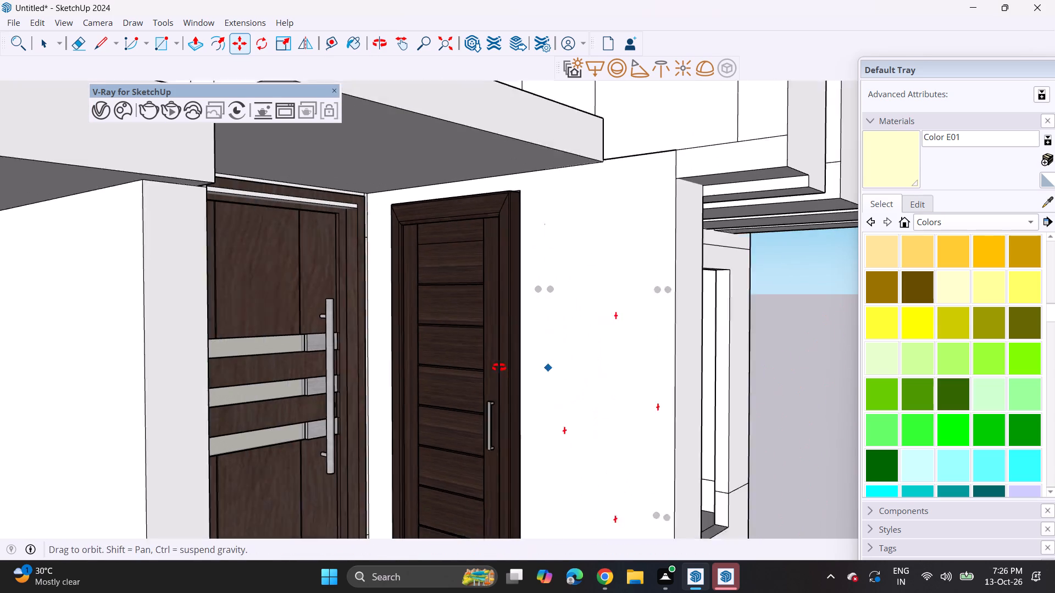
{"action": "middle_click_drag", "start_coordinate": [499, 367], "coordinate": [498, 367]}
{"action": "scroll", "coordinate": [498, 367], "scroll_direction": "up", "scroll_amount": 1}
{"action": "middle_click_drag", "start_coordinate": [530, 364], "coordinate": [469, 364]}
{"action": "scroll", "coordinate": [510, 364], "scroll_direction": "up", "scroll_amount": 2}
{"action": "middle_click_drag", "start_coordinate": [697, 391], "coordinate": [518, 385]}
{"action": "middle_click_drag", "start_coordinate": [645, 381], "coordinate": [448, 388], "text": "shift"}
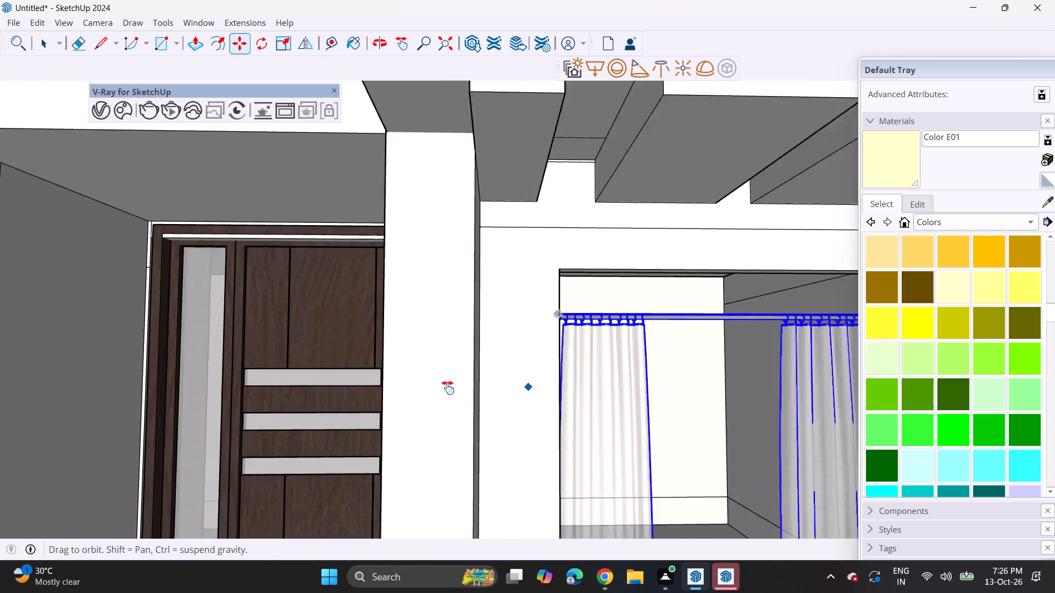
{"action": "middle_click_drag", "start_coordinate": [448, 388], "coordinate": [279, 388], "text": "shift"}
{"action": "left_click", "coordinate": [665, 312]}
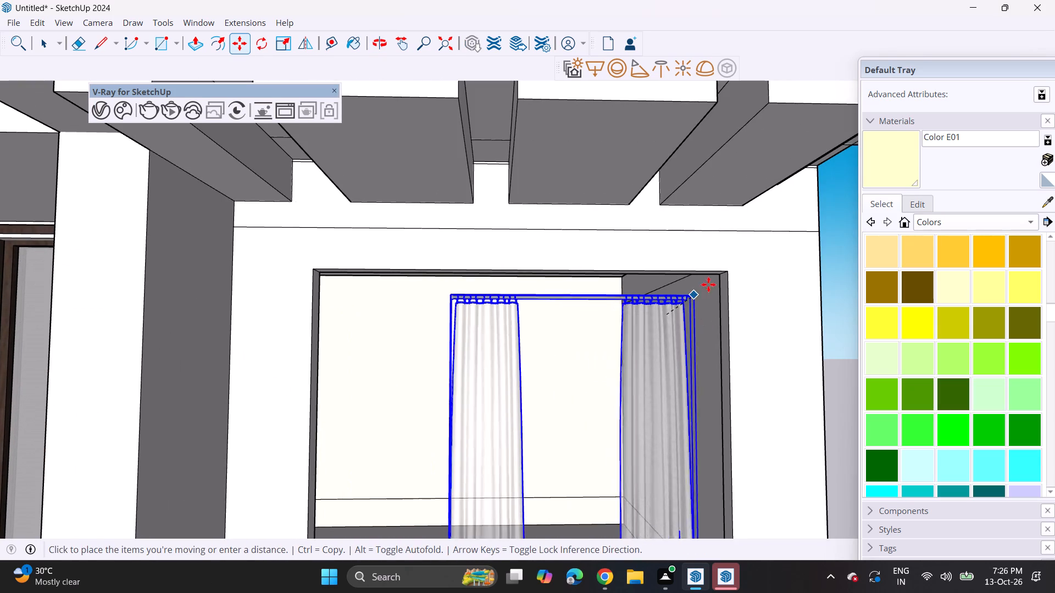
{"action": "left_click", "coordinate": [717, 278]}
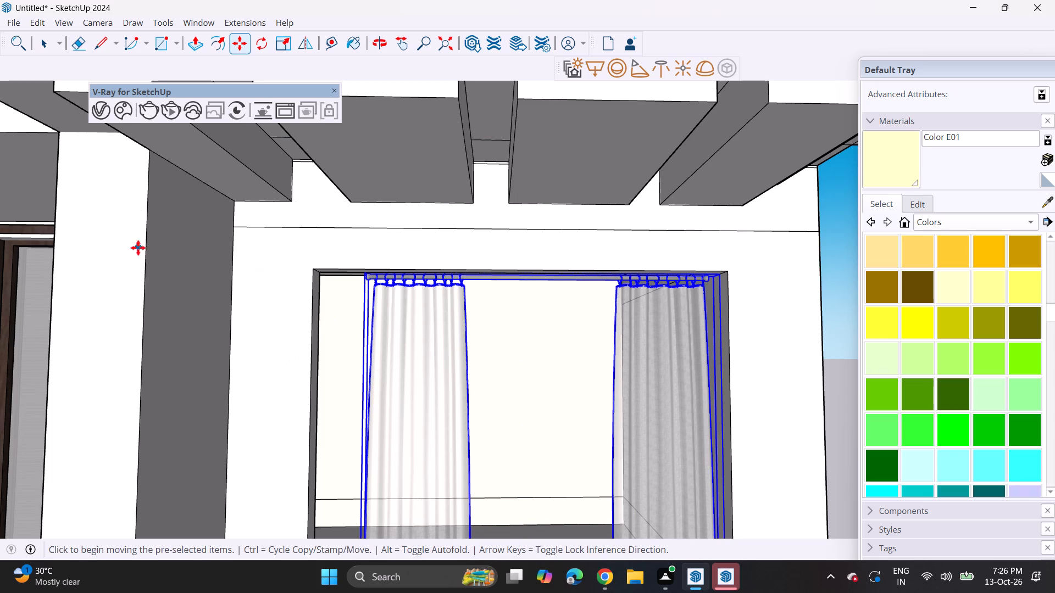
Stretch the curtain's width across to the opening's edge on the entrance side.
{"action": "left_click", "coordinate": [282, 52]}
{"action": "middle_click_drag", "start_coordinate": [417, 474], "coordinate": [441, 357], "text": "shift"}
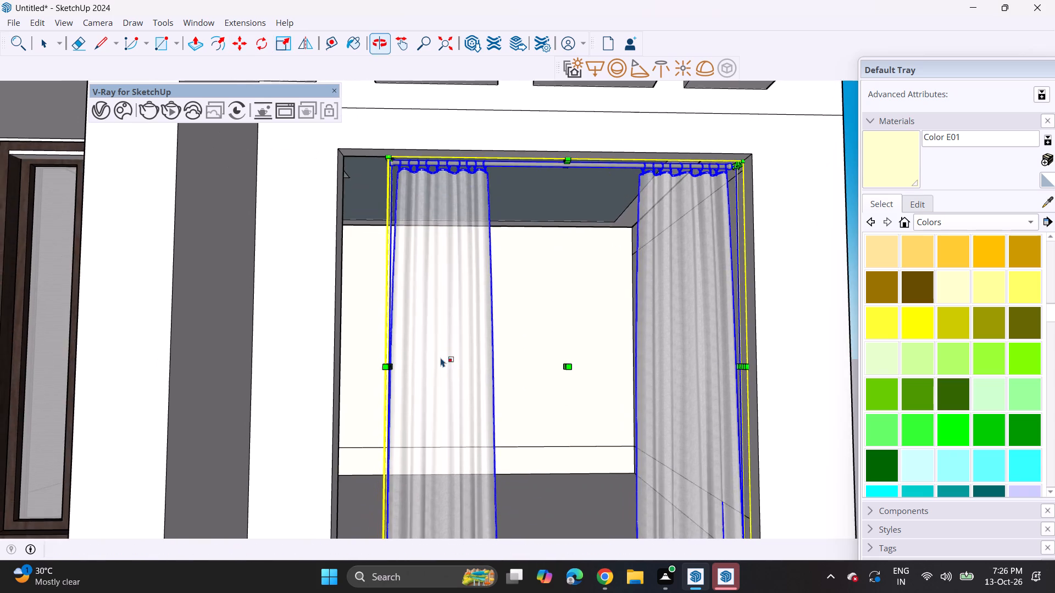
{"action": "middle_click_drag", "start_coordinate": [431, 383], "coordinate": [413, 428]}
{"action": "left_click", "coordinate": [381, 411]}
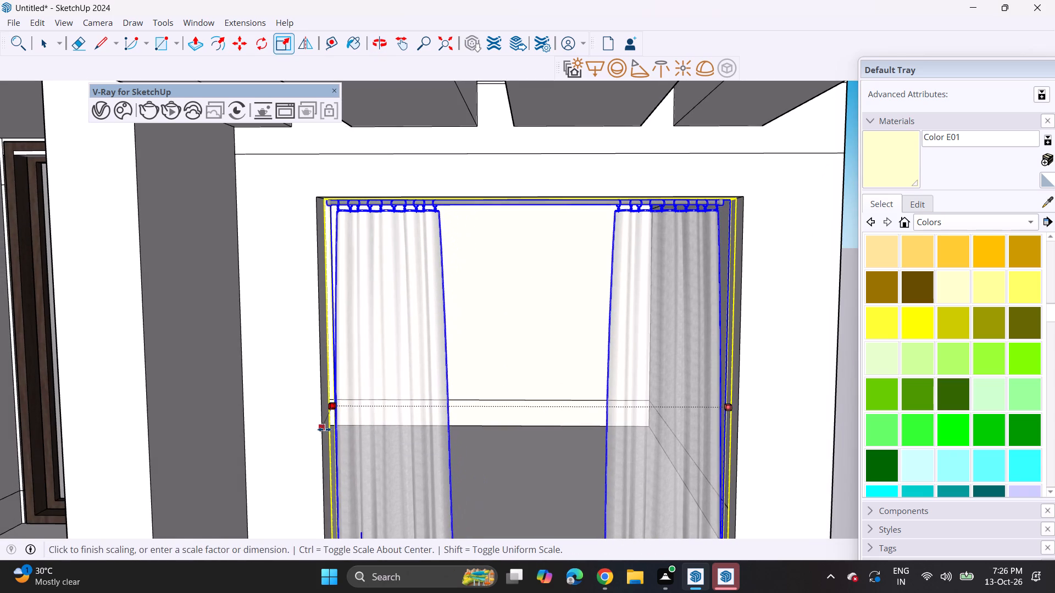
{"action": "left_click", "coordinate": [324, 429]}
Stretch the curtain's height from its lower edge down to the bottom of the opening.
{"action": "scroll", "coordinate": [431, 351], "scroll_direction": "down", "scroll_amount": 10}
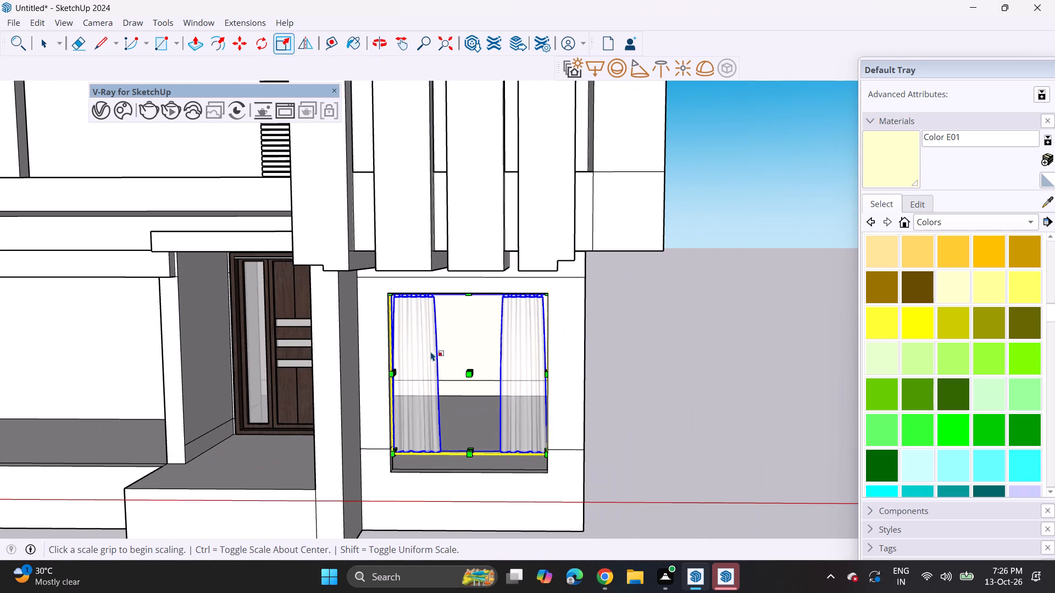
{"action": "left_click", "coordinate": [474, 447]}
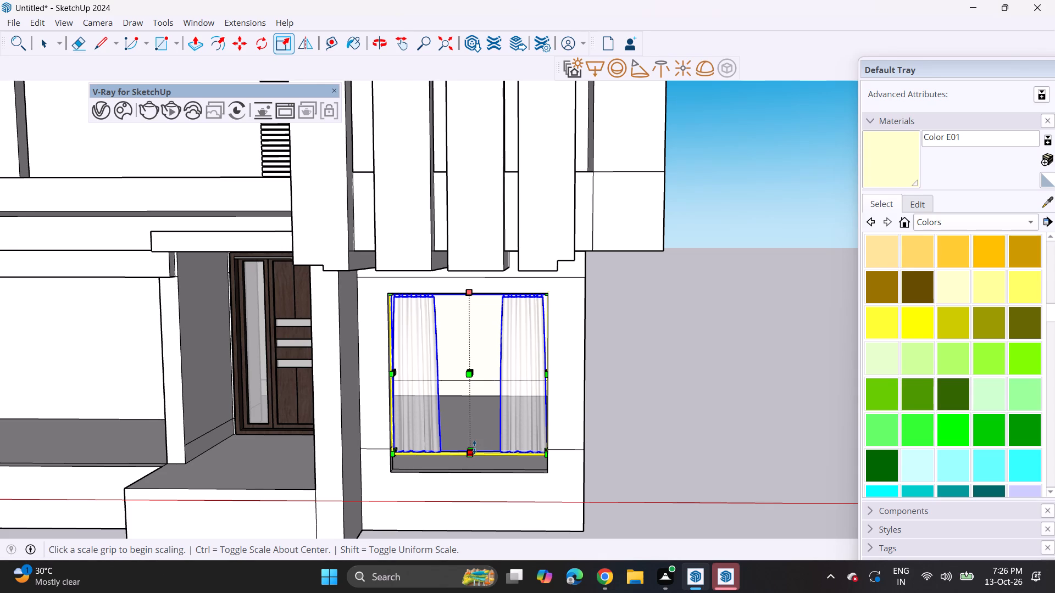
{"action": "left_click", "coordinate": [475, 458]}
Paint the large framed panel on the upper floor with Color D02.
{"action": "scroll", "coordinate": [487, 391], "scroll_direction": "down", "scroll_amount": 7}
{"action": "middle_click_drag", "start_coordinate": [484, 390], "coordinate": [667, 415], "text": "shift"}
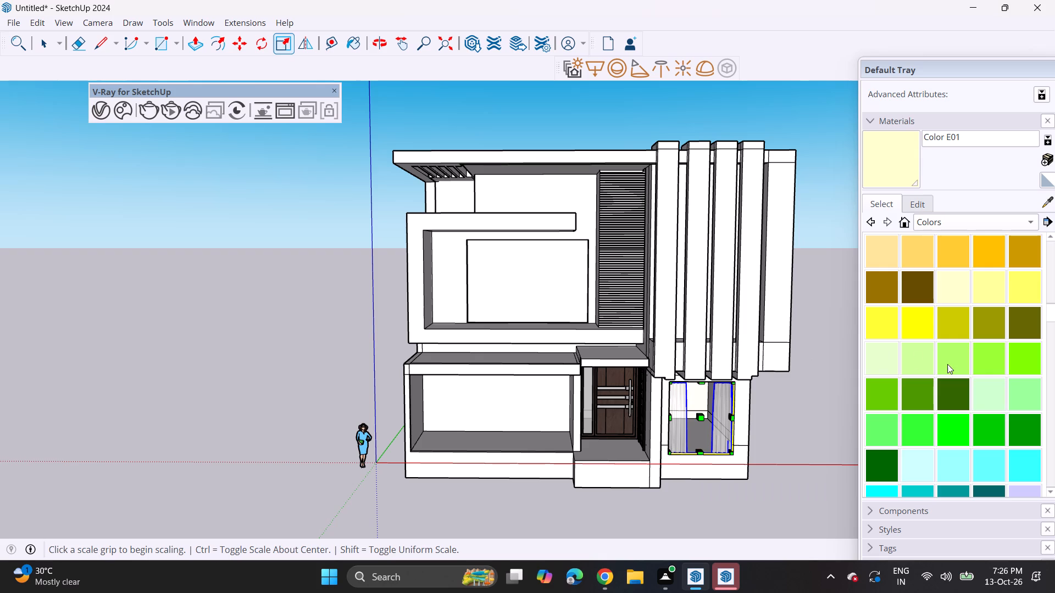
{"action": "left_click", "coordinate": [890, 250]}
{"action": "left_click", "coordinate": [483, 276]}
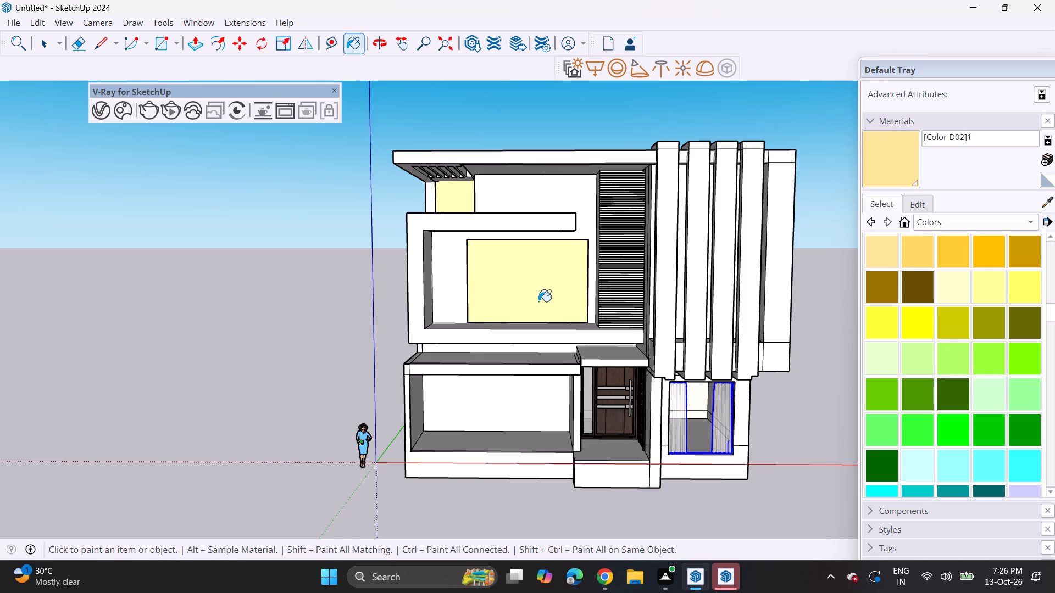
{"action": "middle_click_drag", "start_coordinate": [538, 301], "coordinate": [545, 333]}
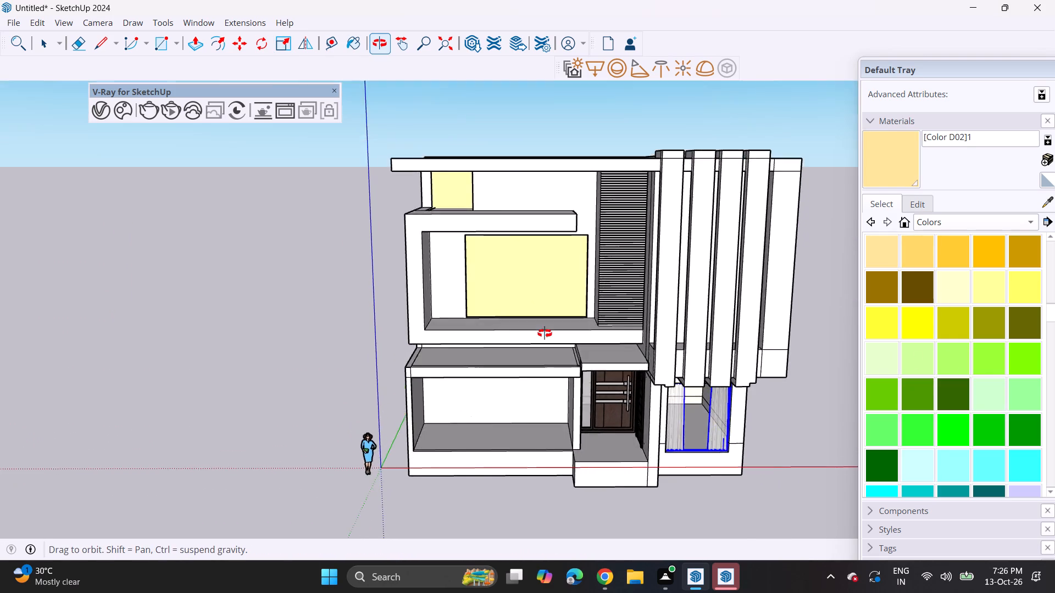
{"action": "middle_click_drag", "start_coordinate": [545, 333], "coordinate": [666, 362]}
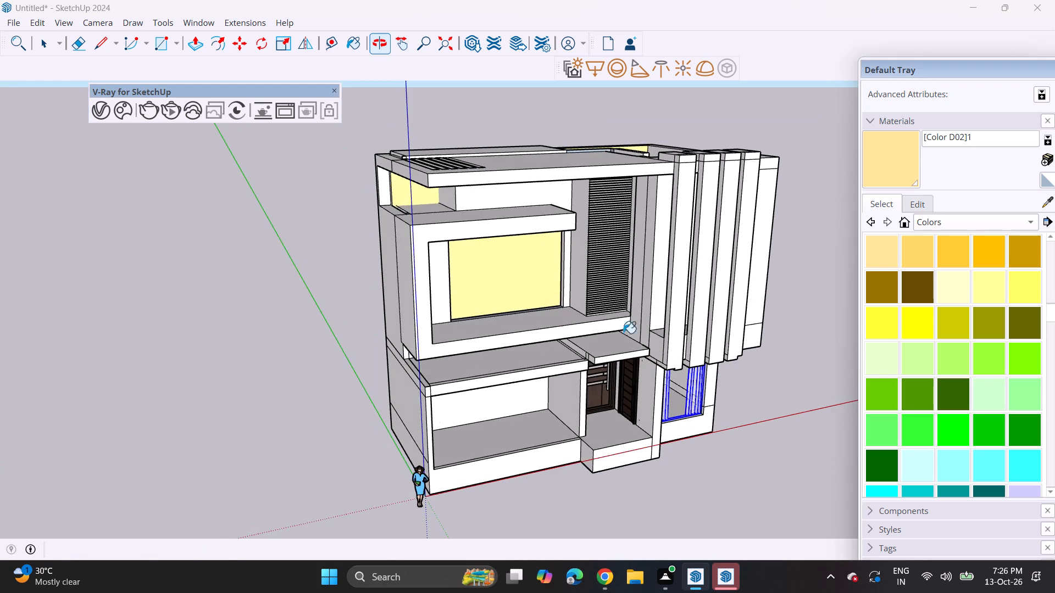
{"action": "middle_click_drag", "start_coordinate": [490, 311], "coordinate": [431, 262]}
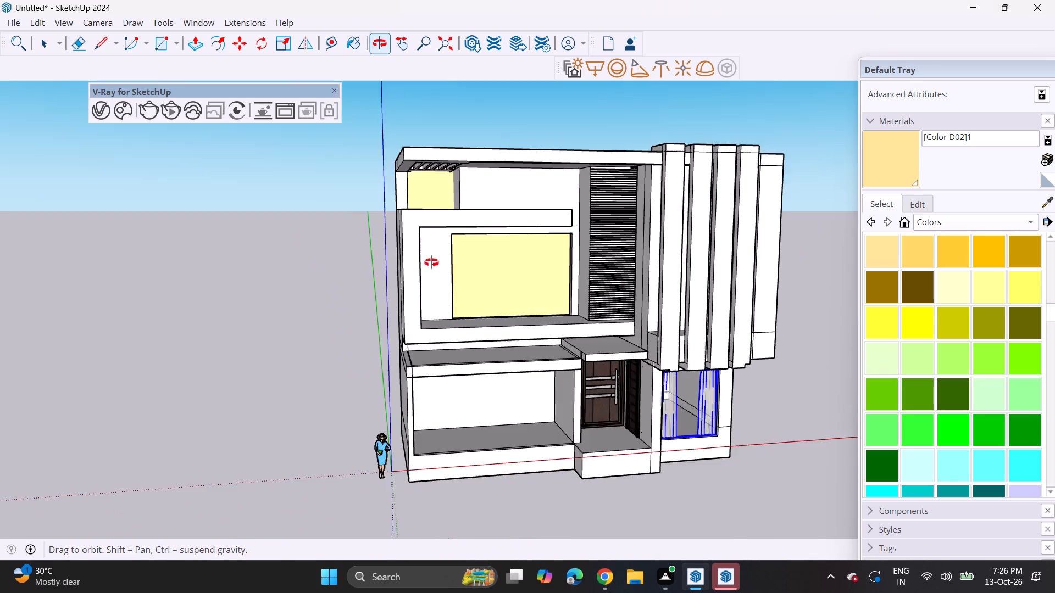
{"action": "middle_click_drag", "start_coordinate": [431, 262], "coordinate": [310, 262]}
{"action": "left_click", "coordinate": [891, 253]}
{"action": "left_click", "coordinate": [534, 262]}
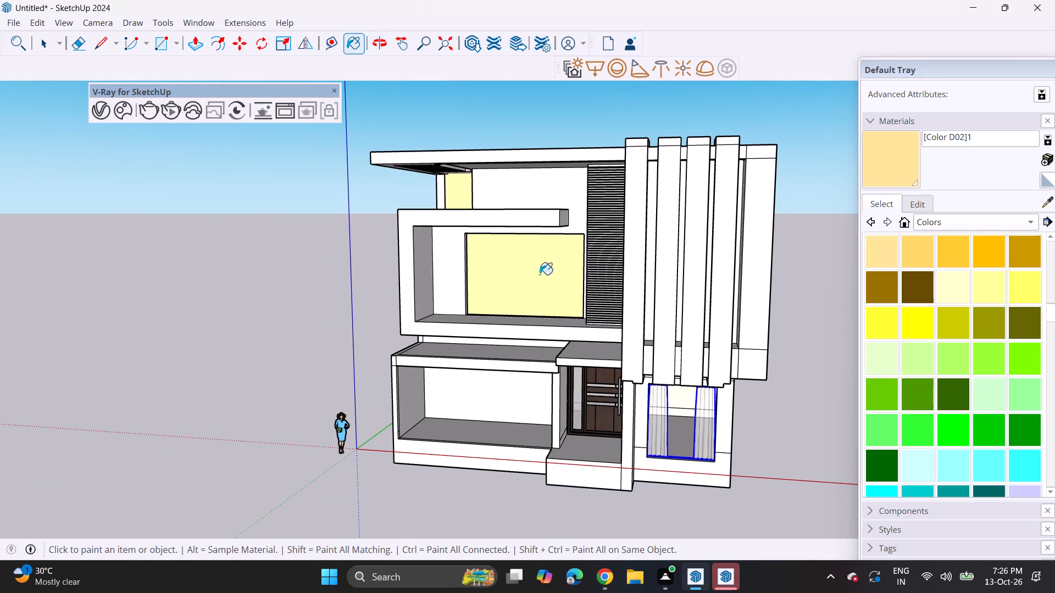
Paint the large framed panel on the upper floor with Color E01.
{"action": "left_click", "coordinate": [953, 290]}
{"action": "left_click", "coordinate": [532, 282]}
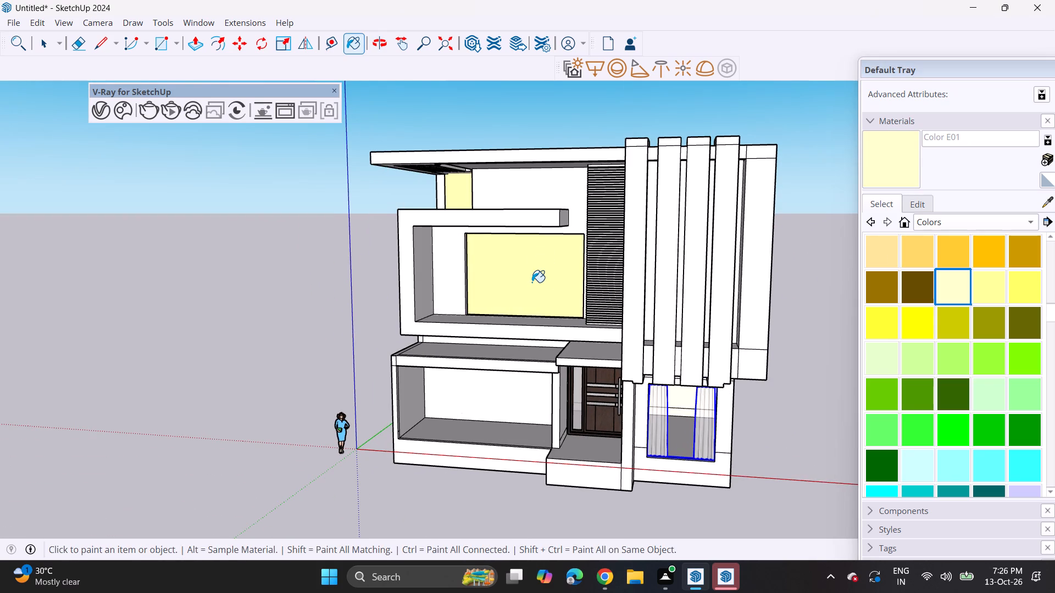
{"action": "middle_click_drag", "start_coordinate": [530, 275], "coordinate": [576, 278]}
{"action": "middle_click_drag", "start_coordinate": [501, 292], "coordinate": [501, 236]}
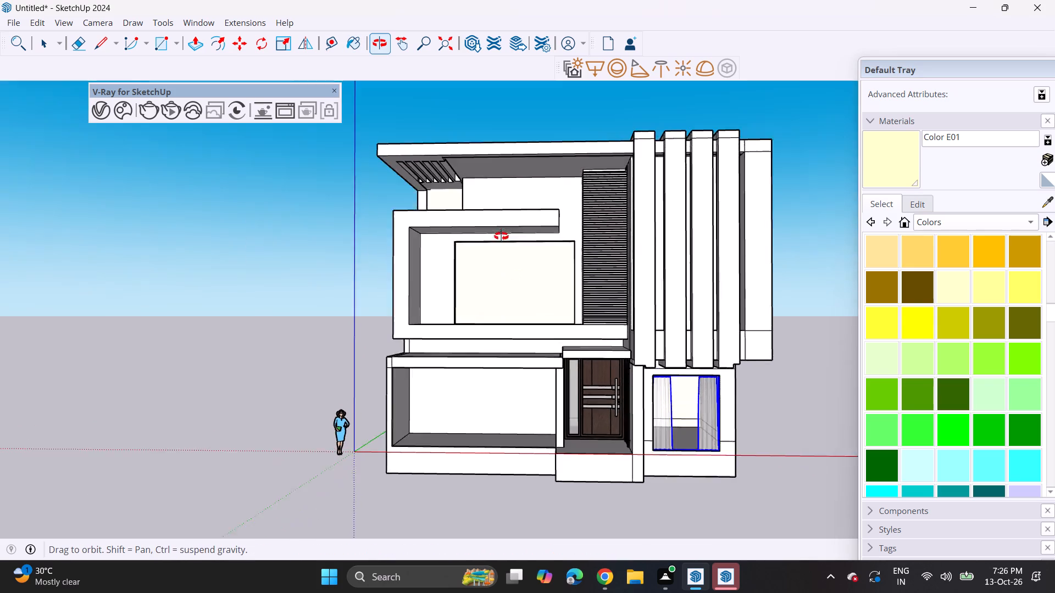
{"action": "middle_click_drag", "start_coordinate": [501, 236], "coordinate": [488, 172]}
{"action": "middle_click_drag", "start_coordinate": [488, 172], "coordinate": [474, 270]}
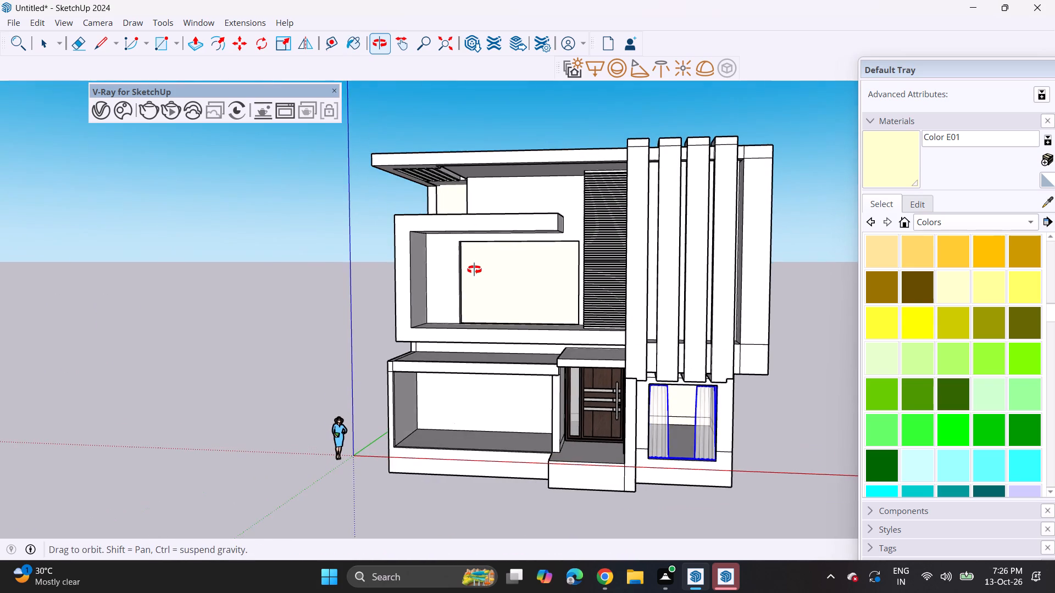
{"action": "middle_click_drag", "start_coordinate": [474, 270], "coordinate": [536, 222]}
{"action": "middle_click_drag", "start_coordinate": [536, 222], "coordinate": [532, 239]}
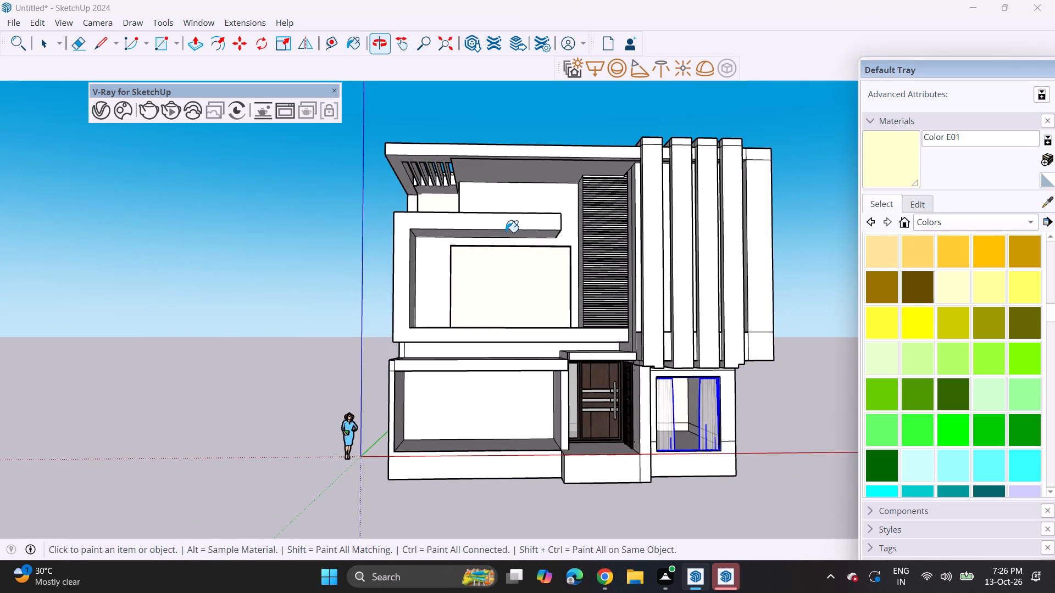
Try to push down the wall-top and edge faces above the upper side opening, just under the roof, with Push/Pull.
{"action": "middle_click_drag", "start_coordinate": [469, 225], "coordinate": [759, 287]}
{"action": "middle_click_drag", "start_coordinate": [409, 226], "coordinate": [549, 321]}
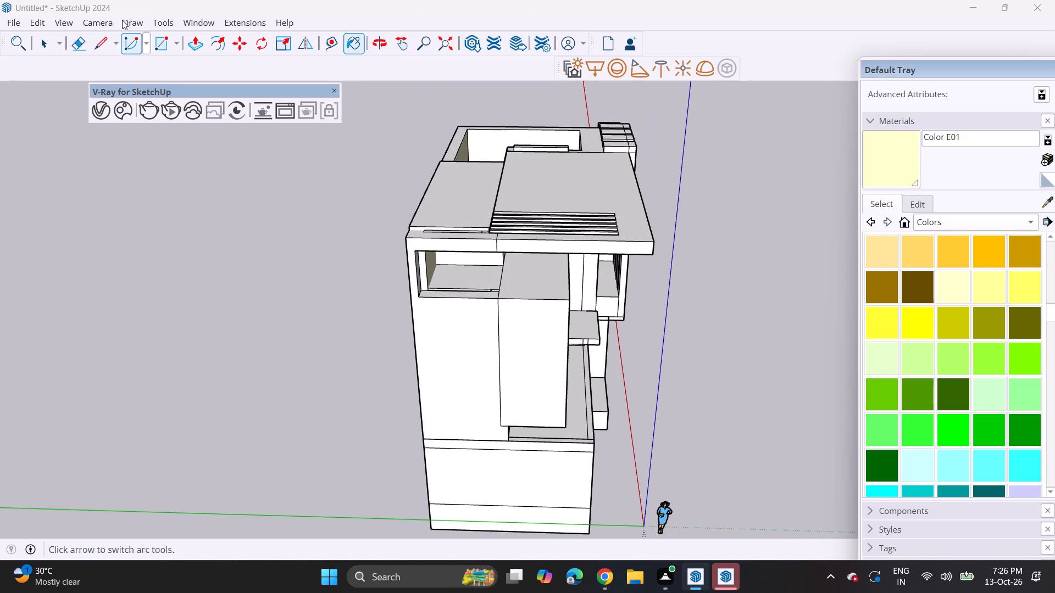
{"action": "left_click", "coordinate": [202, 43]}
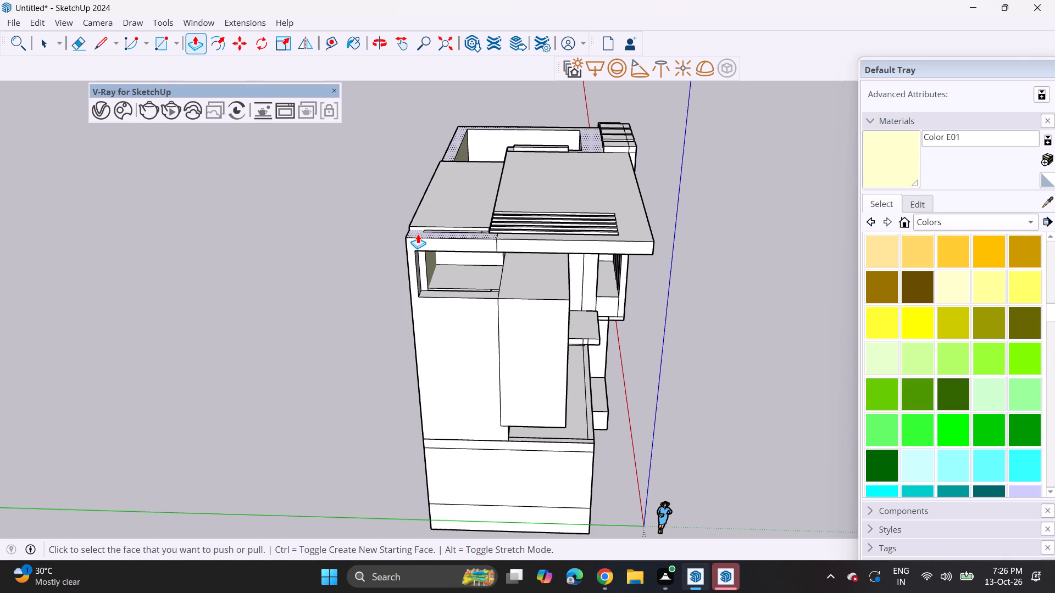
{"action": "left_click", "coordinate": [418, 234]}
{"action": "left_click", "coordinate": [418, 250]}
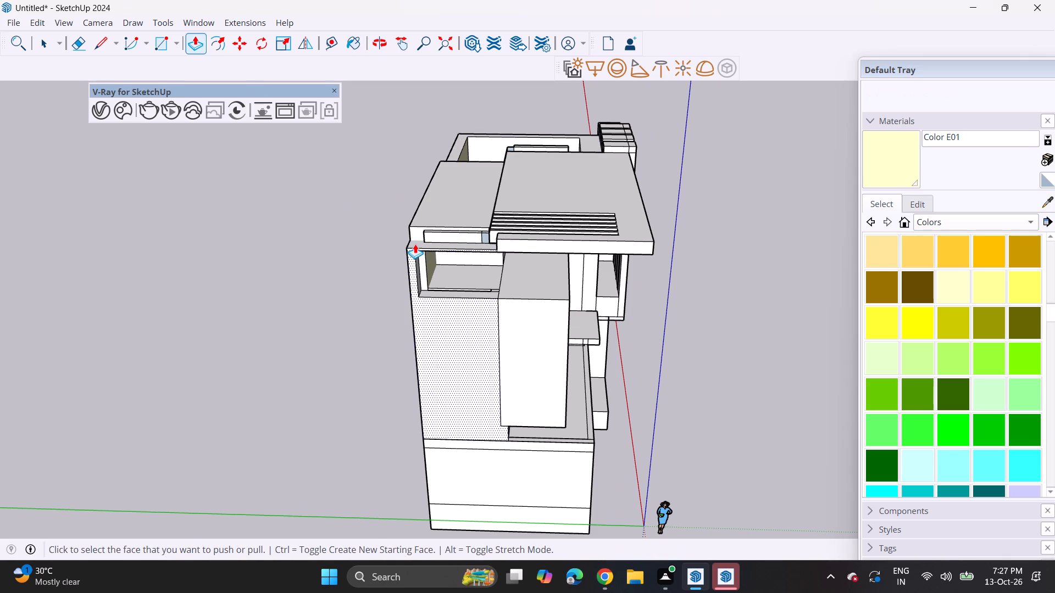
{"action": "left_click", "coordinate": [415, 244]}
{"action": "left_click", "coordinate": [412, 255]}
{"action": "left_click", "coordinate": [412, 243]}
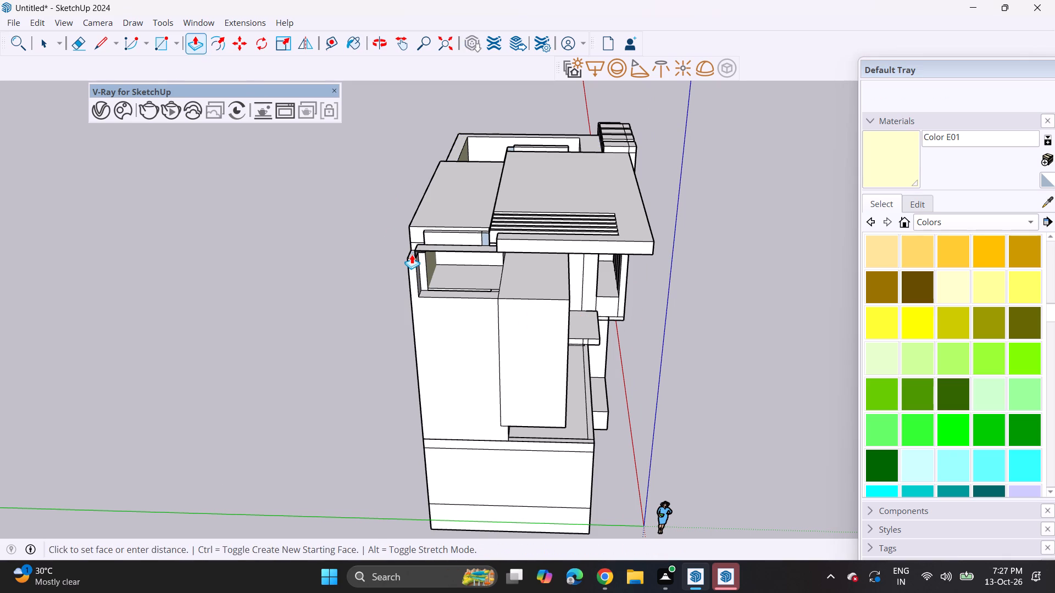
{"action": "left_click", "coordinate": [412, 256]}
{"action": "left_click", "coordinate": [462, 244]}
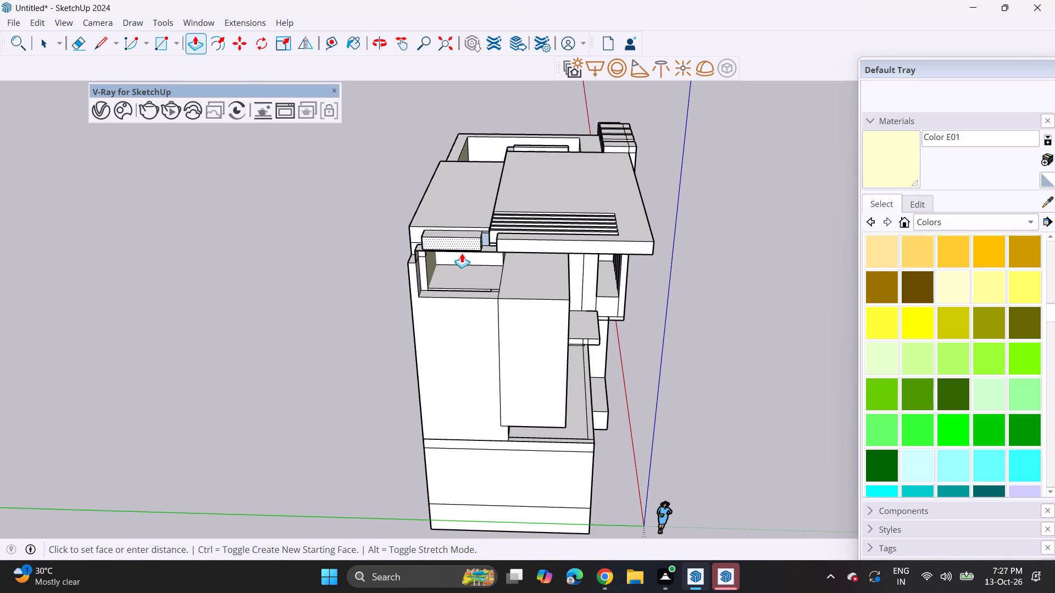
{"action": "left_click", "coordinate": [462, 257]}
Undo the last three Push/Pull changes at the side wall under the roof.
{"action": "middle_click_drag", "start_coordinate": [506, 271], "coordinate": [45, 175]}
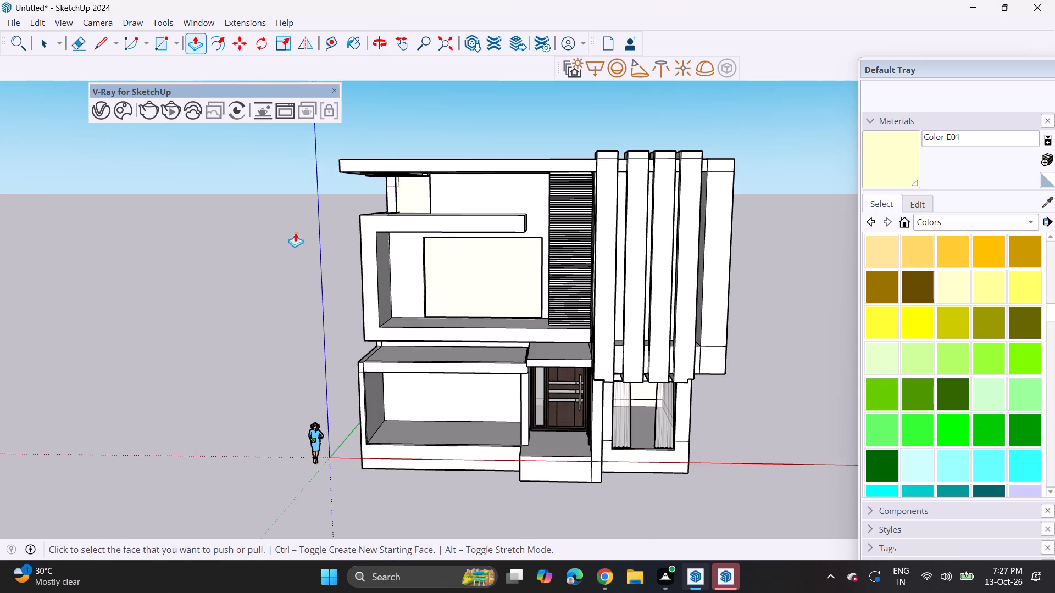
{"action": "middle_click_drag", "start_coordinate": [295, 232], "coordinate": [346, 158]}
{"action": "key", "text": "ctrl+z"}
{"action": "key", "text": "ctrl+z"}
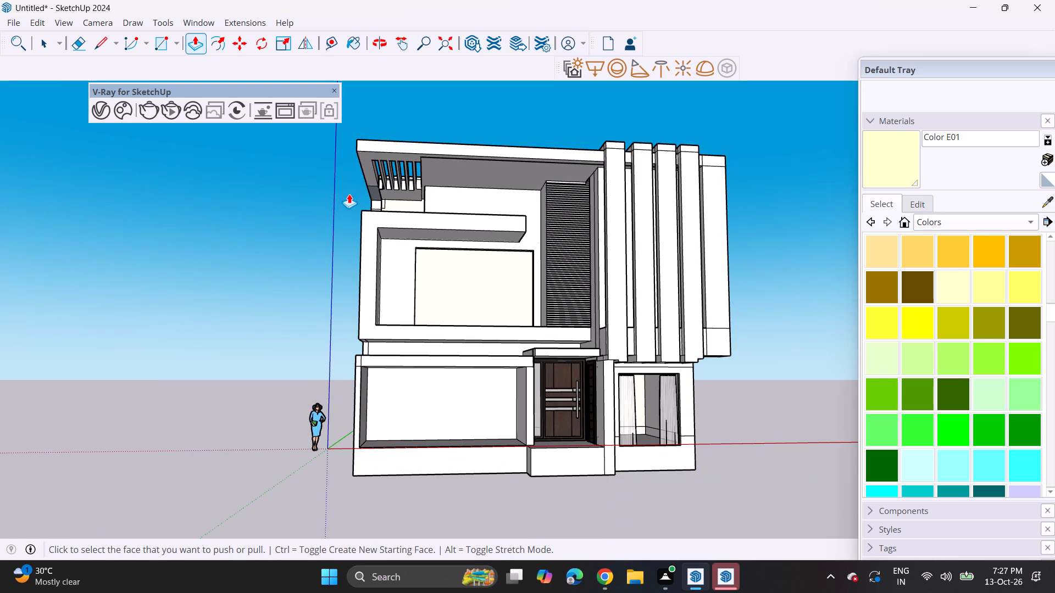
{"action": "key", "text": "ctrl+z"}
Copy the ground-floor curtain to the upper-floor framed opening, aligning its top corner with the opening's corner beside the louvred panel.
{"action": "scroll", "coordinate": [476, 249], "scroll_direction": "down", "scroll_amount": 3}
{"action": "middle_click_drag", "start_coordinate": [491, 290], "coordinate": [408, 360]}
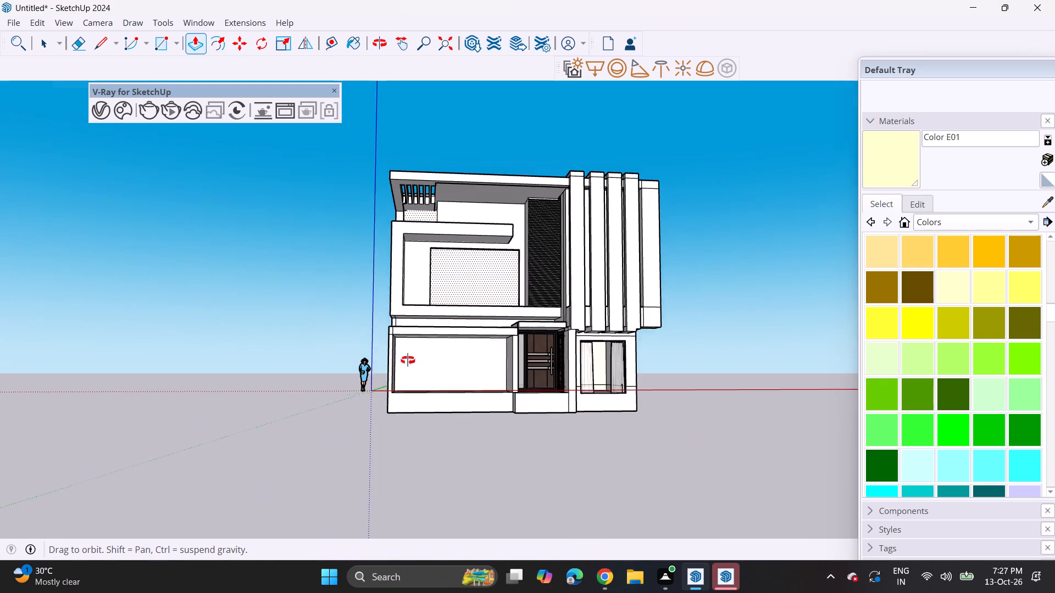
{"action": "middle_click_drag", "start_coordinate": [408, 360], "coordinate": [476, 293]}
{"action": "scroll", "coordinate": [543, 379], "scroll_direction": "up", "scroll_amount": 5}
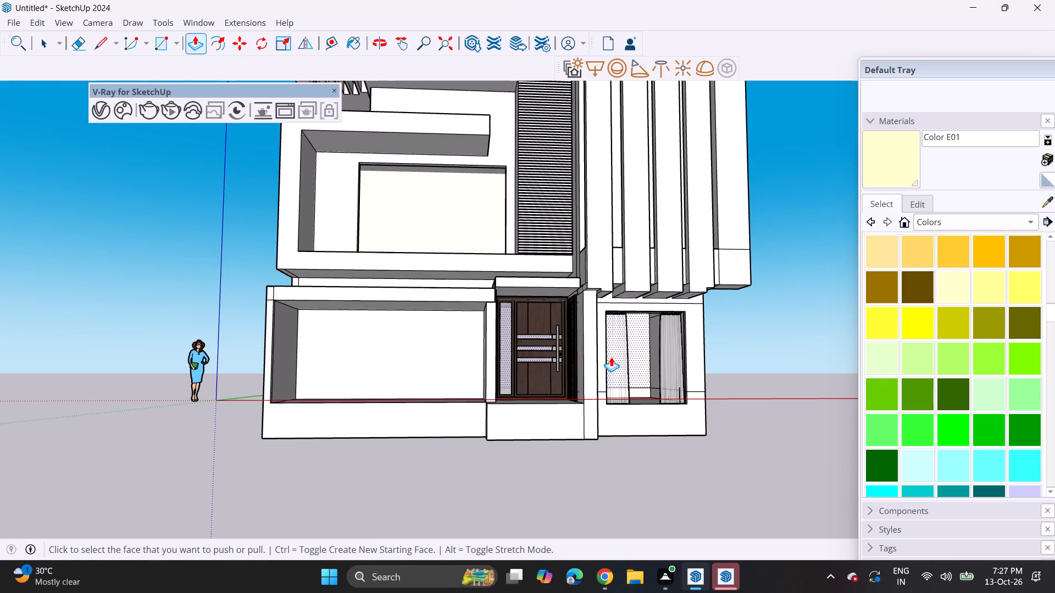
{"action": "key", "text": "space"}
{"action": "left_click", "coordinate": [616, 351]}
{"action": "key", "text": "m"}
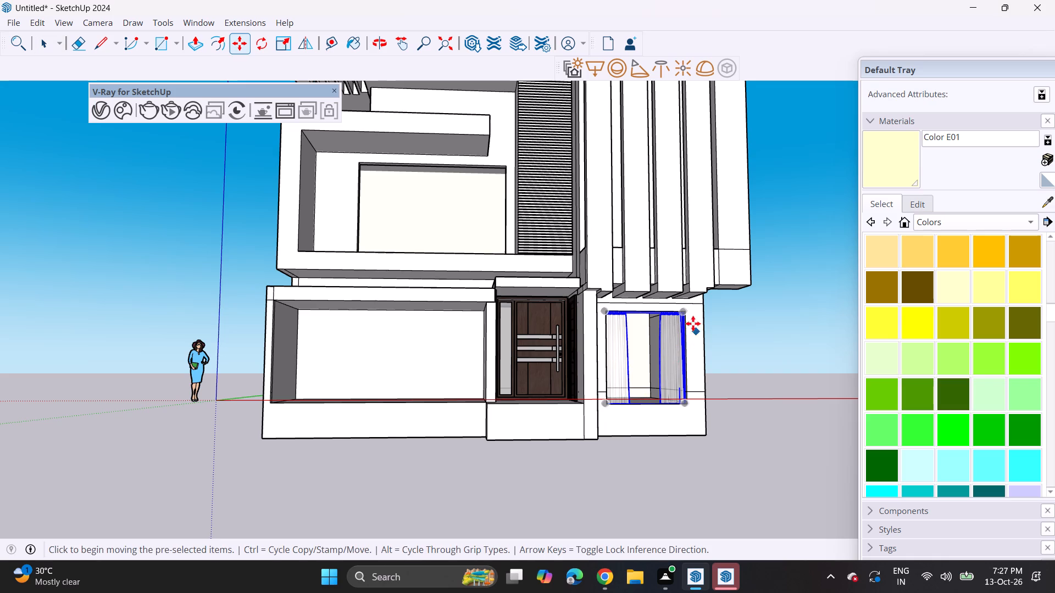
{"action": "left_click", "coordinate": [688, 310]}
{"action": "middle_click_drag", "start_coordinate": [496, 200], "coordinate": [525, 327], "text": "shift"}
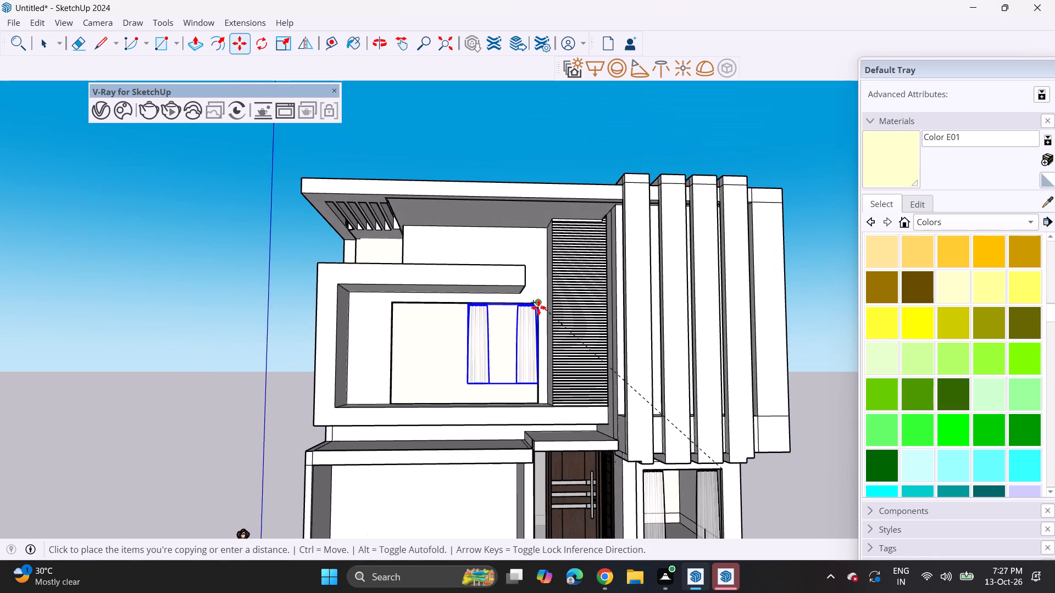
{"action": "left_click", "coordinate": [538, 307]}
Stretch the copied curtain's width across to the opening's edge farthest from the louvred panel.
{"action": "scroll", "coordinate": [535, 314], "scroll_direction": "up", "scroll_amount": 6}
{"action": "middle_click", "coordinate": [535, 314]}
{"action": "middle_click_drag", "start_coordinate": [541, 320], "coordinate": [612, 364]}
{"action": "scroll", "coordinate": [495, 310], "scroll_direction": "up", "scroll_amount": 2}
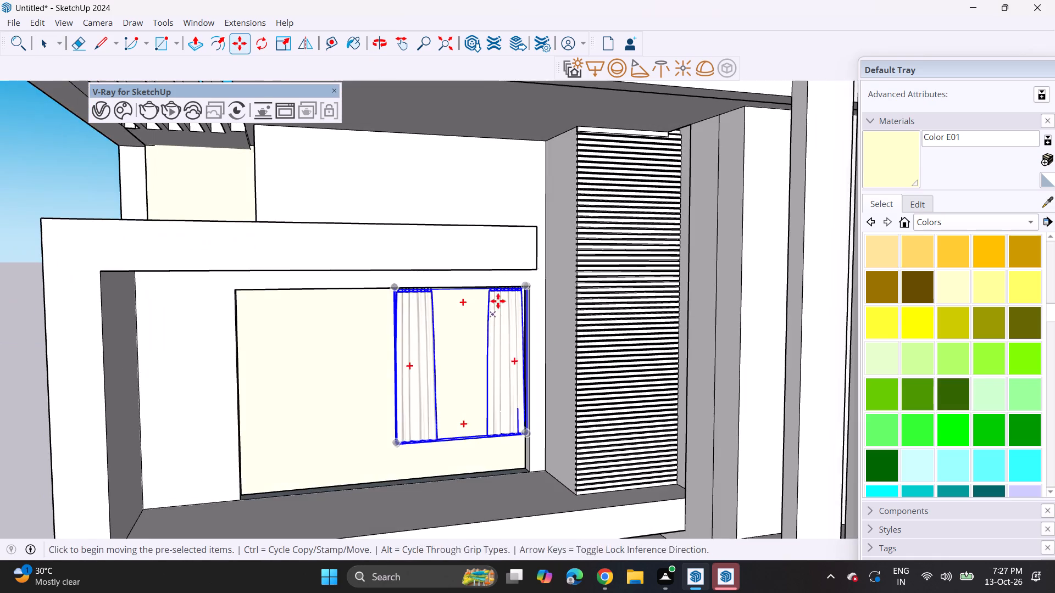
{"action": "scroll", "coordinate": [498, 301], "scroll_direction": "up", "scroll_amount": 2}
{"action": "scroll", "coordinate": [530, 242], "scroll_direction": "up", "scroll_amount": 6}
{"action": "scroll", "coordinate": [520, 334], "scroll_direction": "down", "scroll_amount": 13}
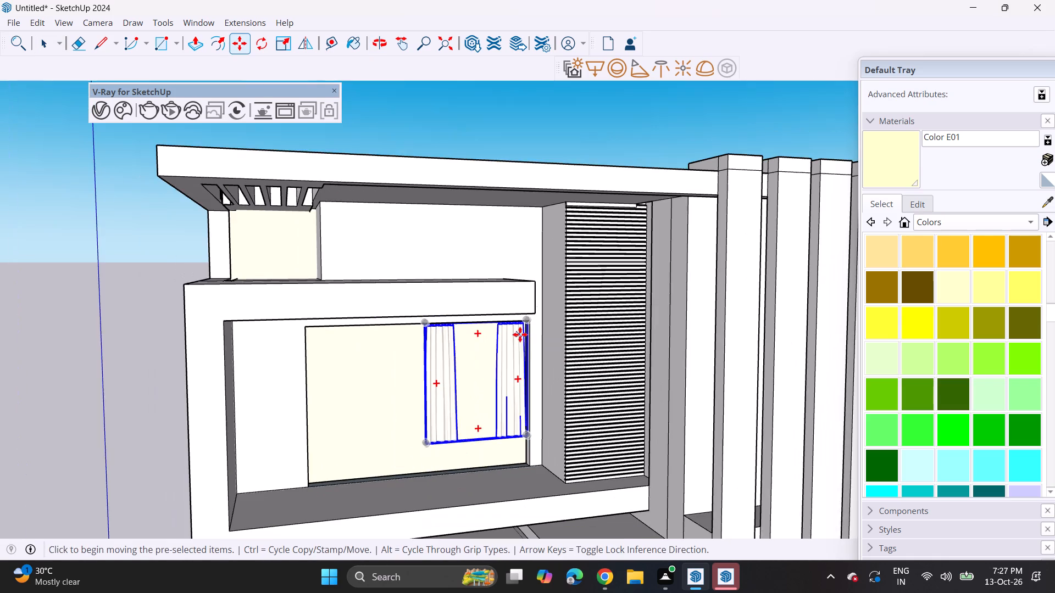
{"action": "middle_click_drag", "start_coordinate": [434, 427], "coordinate": [530, 329]}
{"action": "middle_click_drag", "start_coordinate": [488, 400], "coordinate": [417, 439]}
{"action": "middle_click_drag", "start_coordinate": [476, 377], "coordinate": [277, 457]}
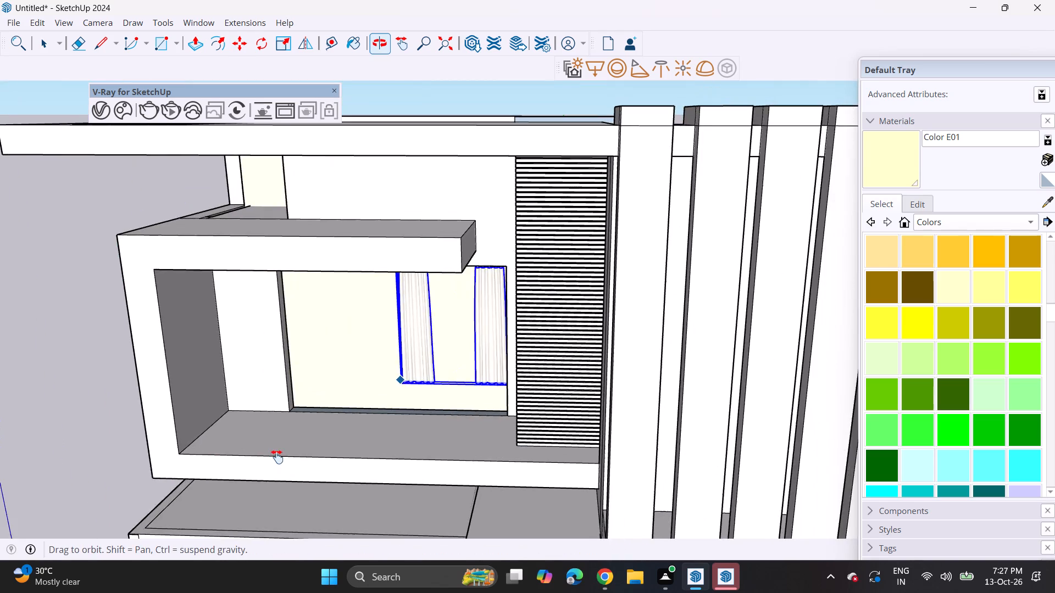
{"action": "middle_click_drag", "start_coordinate": [277, 457], "coordinate": [421, 414]}
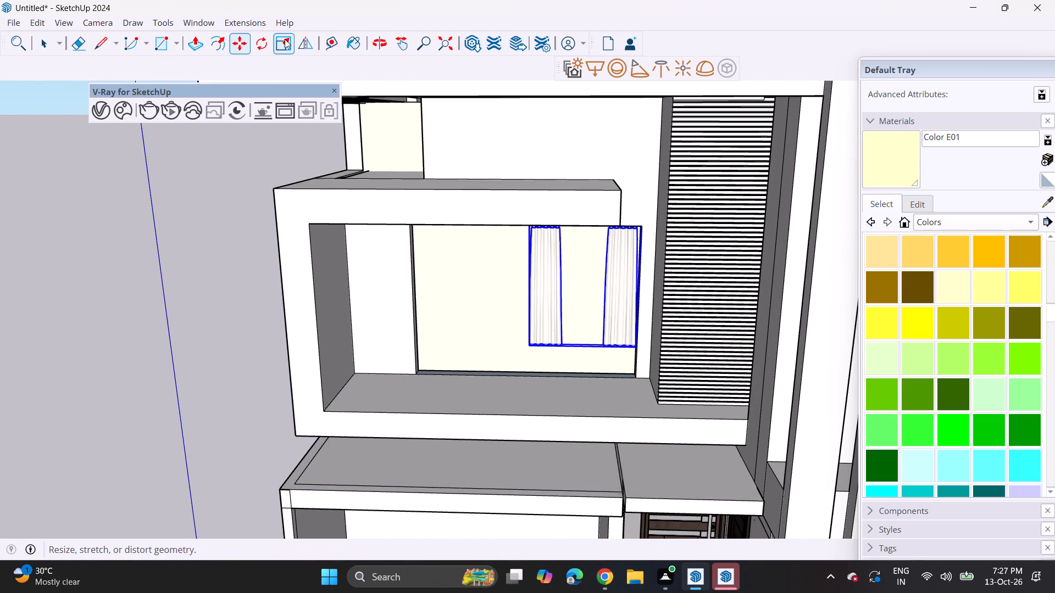
{"action": "left_click", "coordinate": [285, 39]}
{"action": "middle_click_drag", "start_coordinate": [487, 375], "coordinate": [656, 344]}
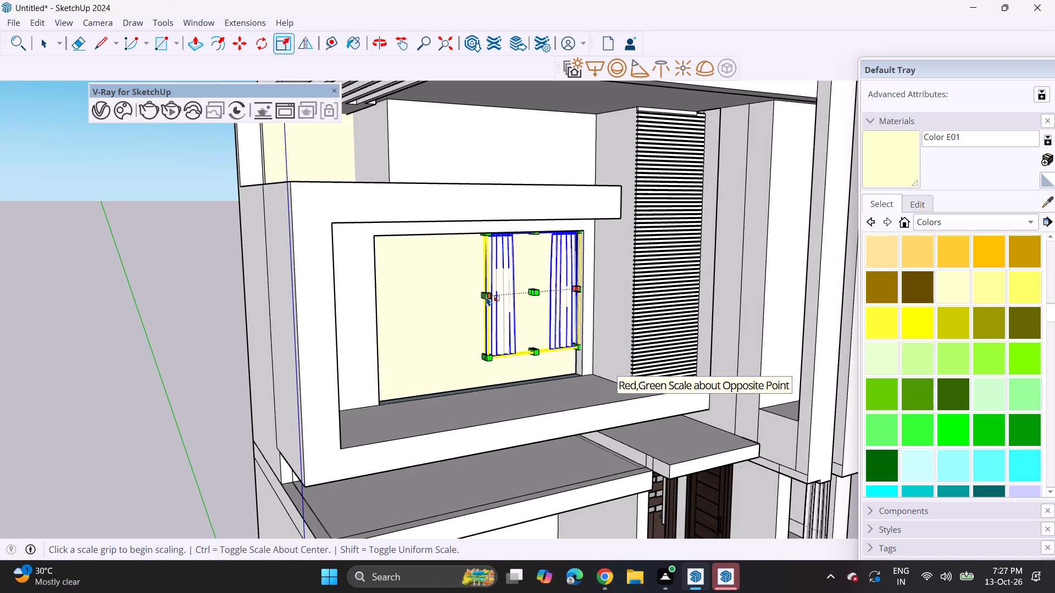
{"action": "left_click", "coordinate": [482, 295]}
{"action": "left_click", "coordinate": [377, 329]}
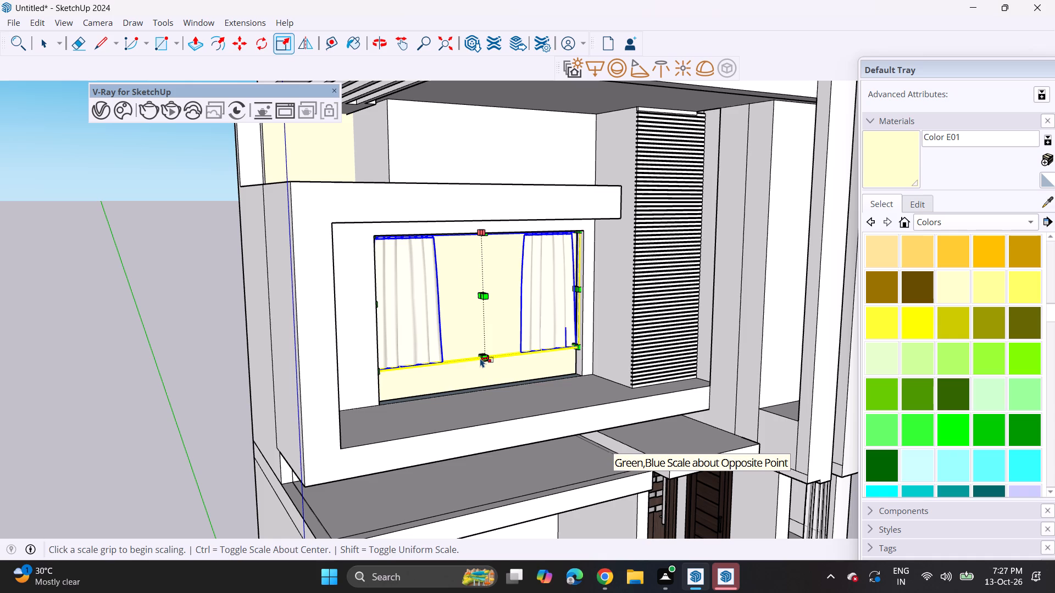
Stretch the copied curtain's height down to the bottom of the upper-floor opening and deselect it.
{"action": "left_click", "coordinate": [480, 353]}
{"action": "left_click", "coordinate": [480, 393]}
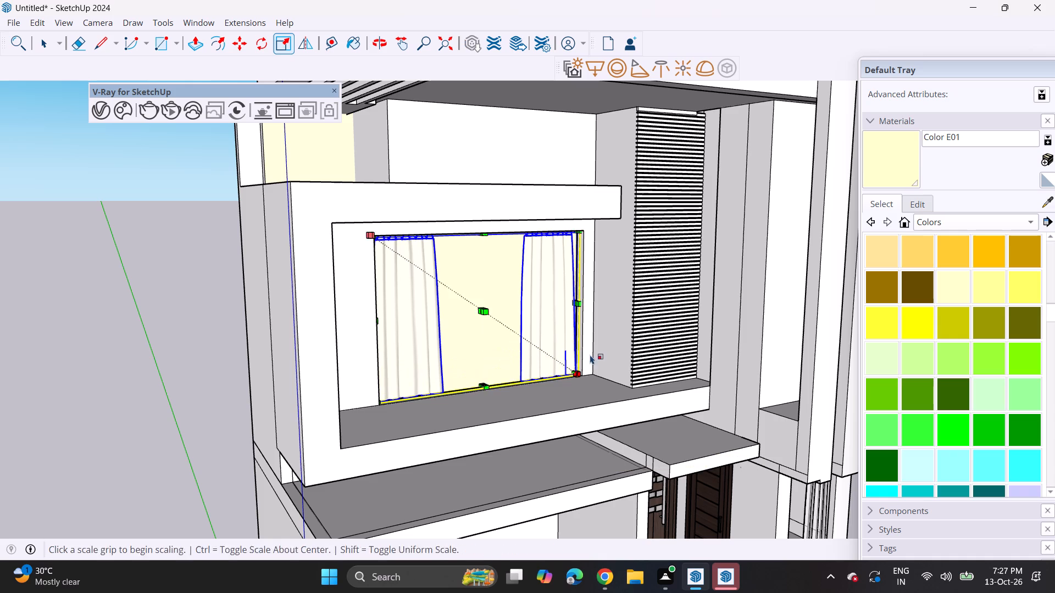
{"action": "middle_click_drag", "start_coordinate": [590, 355], "coordinate": [403, 335]}
{"action": "scroll", "coordinate": [403, 335], "scroll_direction": "down", "scroll_amount": 7}
{"action": "key", "text": "space"}
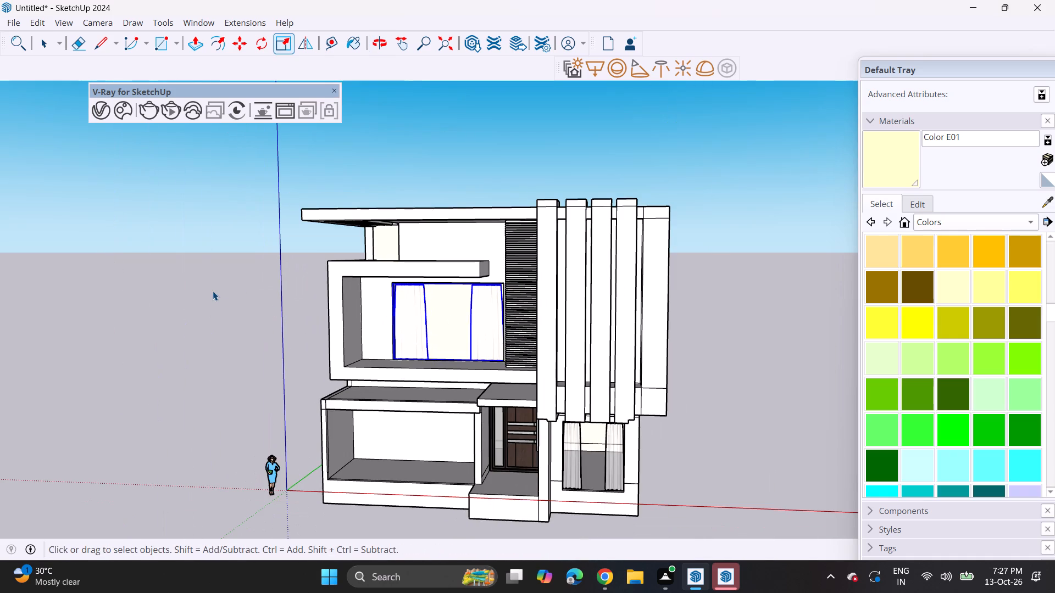
{"action": "left_click", "coordinate": [213, 291]}
Import the AE-Steel-Door-Double-Sliding SketchUp model from the Downloads folder.
{"action": "scroll", "coordinate": [213, 291], "scroll_direction": "down", "scroll_amount": 3}
{"action": "middle_click_drag", "start_coordinate": [216, 290], "coordinate": [277, 281]}
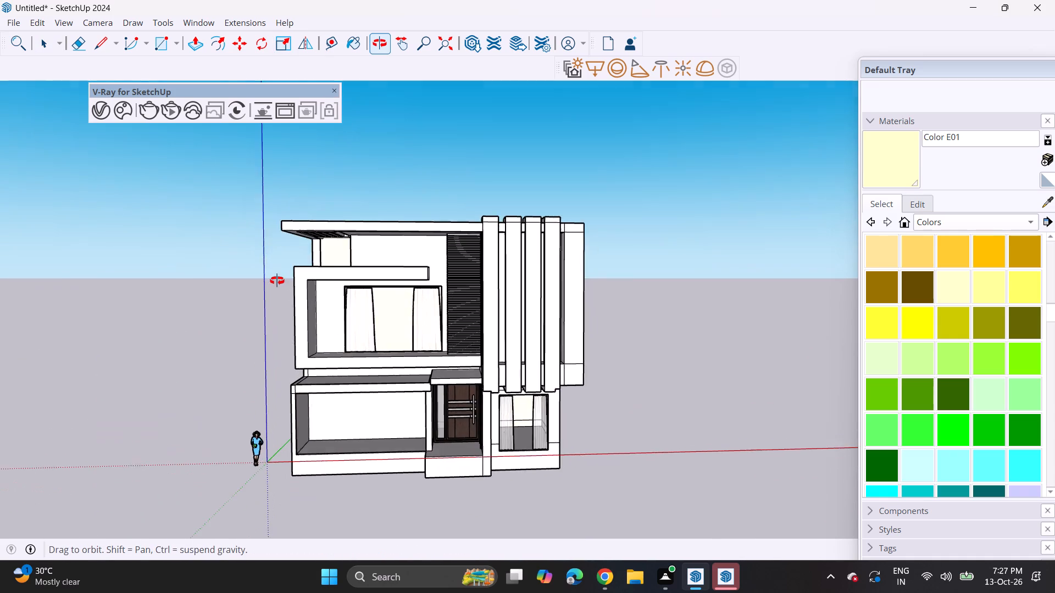
{"action": "middle_click_drag", "start_coordinate": [277, 281], "coordinate": [265, 268]}
{"action": "left_click", "coordinate": [17, 25]}
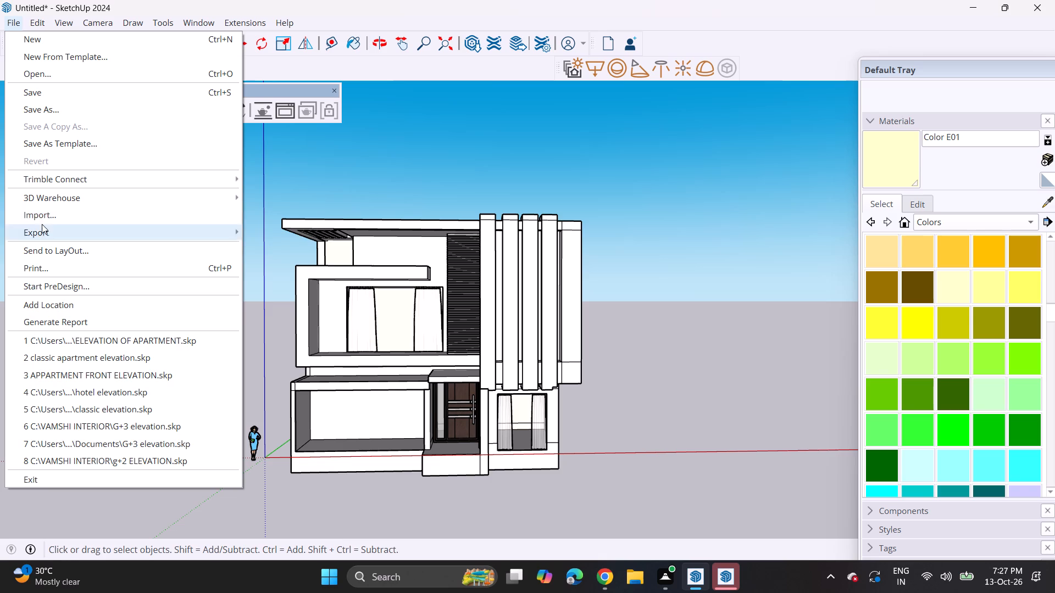
{"action": "left_click", "coordinate": [40, 214]}
{"action": "scroll", "coordinate": [153, 171], "scroll_direction": "down", "scroll_amount": 9}
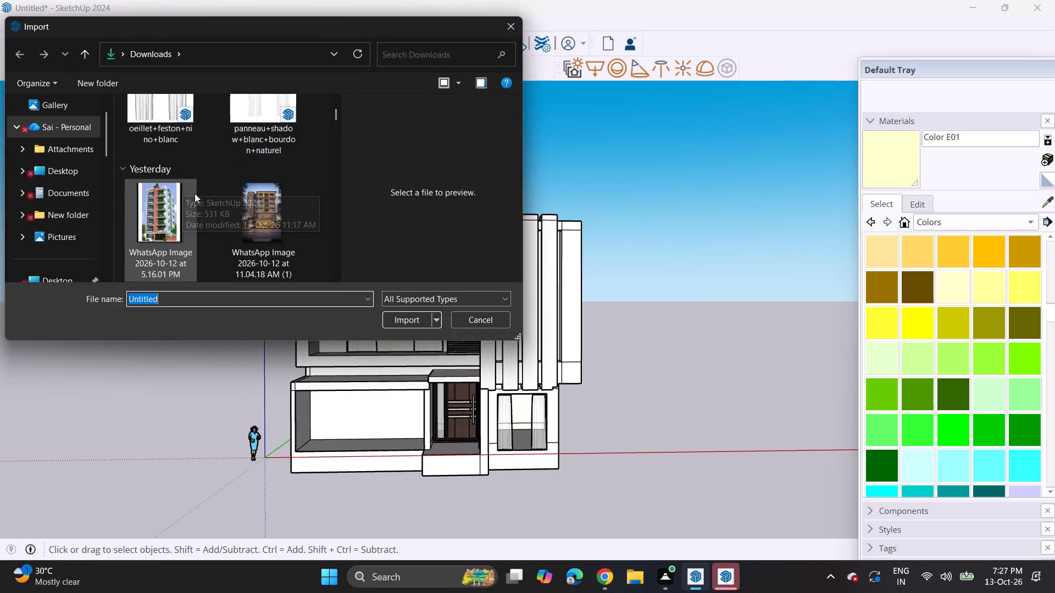
{"action": "scroll", "coordinate": [195, 193], "scroll_direction": "down", "scroll_amount": 19}
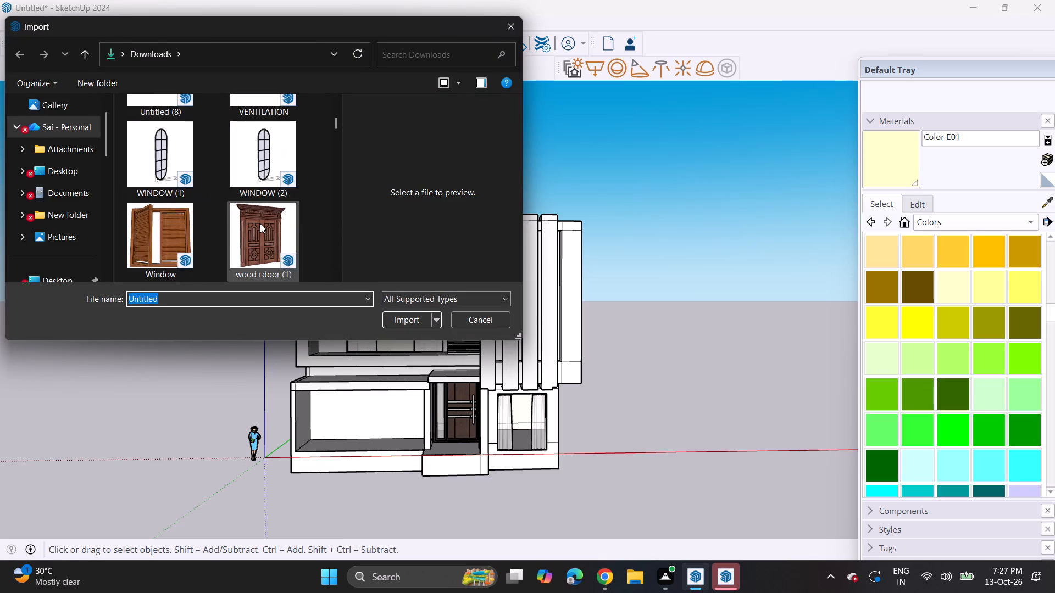
{"action": "scroll", "coordinate": [260, 223], "scroll_direction": "down", "scroll_amount": 15}
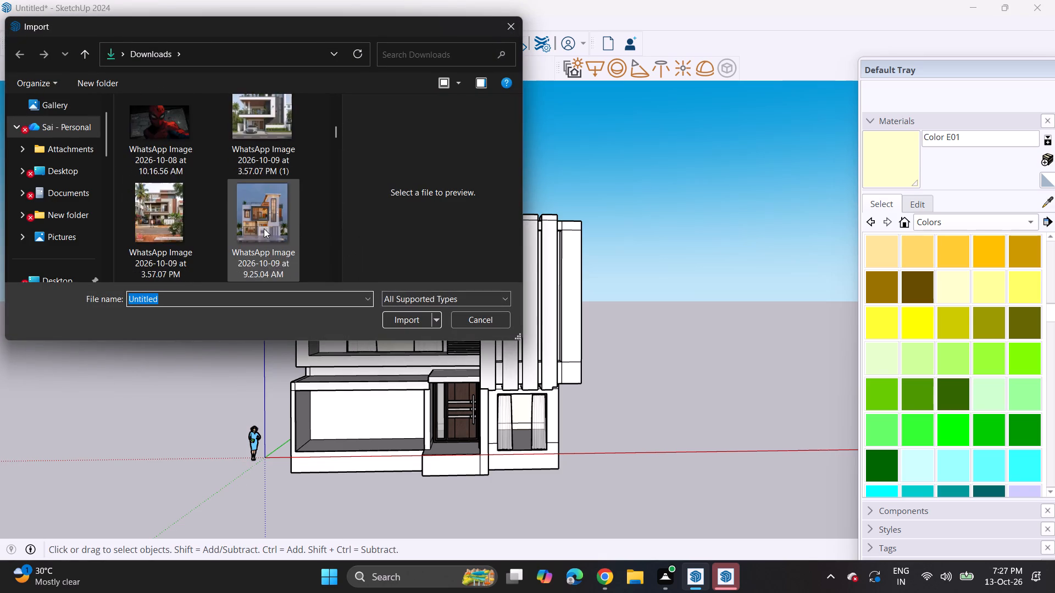
{"action": "scroll", "coordinate": [264, 228], "scroll_direction": "down", "scroll_amount": 3}
{"action": "left_click", "coordinate": [261, 204]}
{"action": "left_click", "coordinate": [396, 306]}
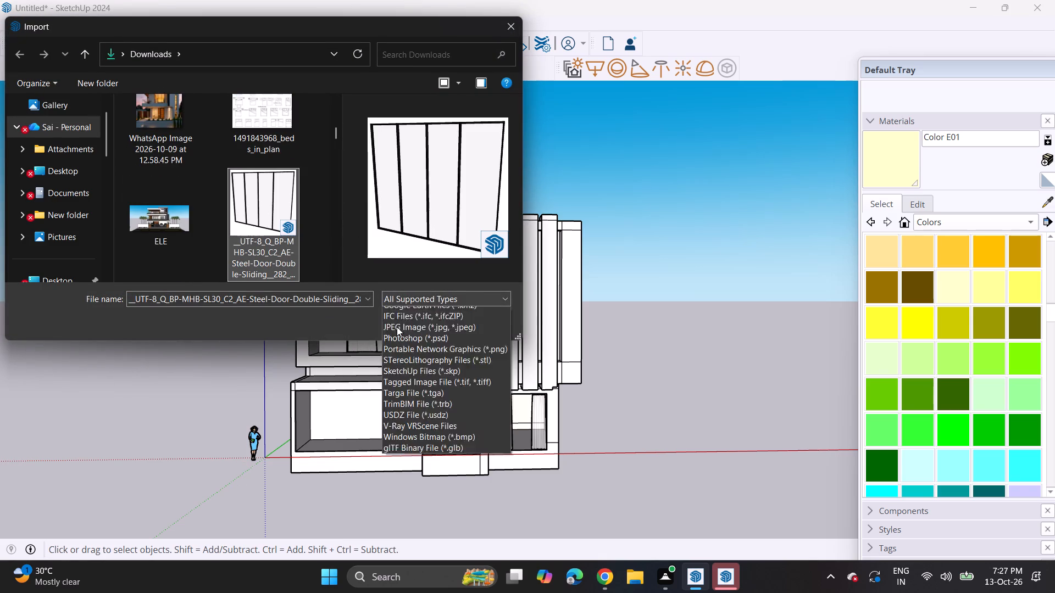
{"action": "left_click", "coordinate": [263, 215]}
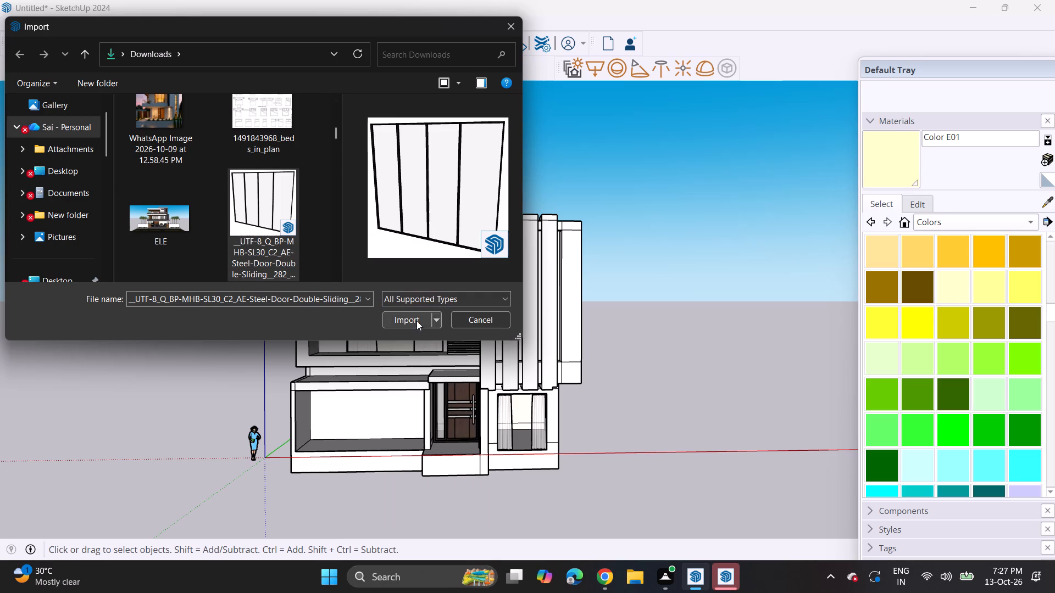
{"action": "left_click", "coordinate": [417, 321]}
Place the sliding door in the upper-floor opening, snapping its bottom corner to the opening's lower corner farthest from the louvred panel.
{"action": "middle_click", "coordinate": [381, 355]}
{"action": "middle_click_drag", "start_coordinate": [384, 357], "coordinate": [409, 382]}
{"action": "scroll", "coordinate": [371, 347], "scroll_direction": "up", "scroll_amount": 2}
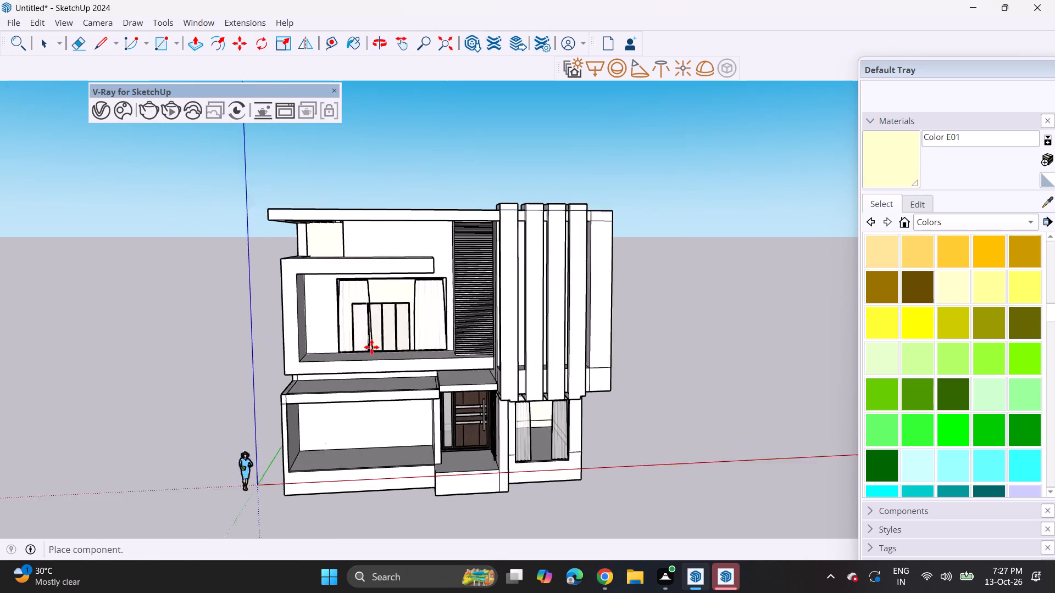
{"action": "scroll", "coordinate": [371, 347], "scroll_direction": "up", "scroll_amount": 6}
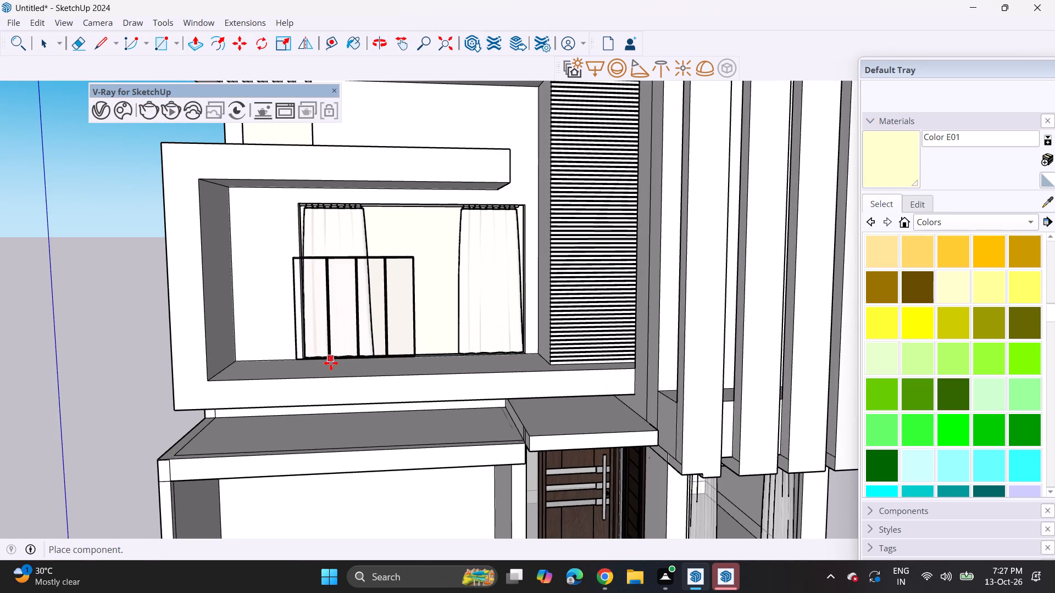
{"action": "left_click", "coordinate": [342, 363]}
{"action": "left_click", "coordinate": [305, 365]}
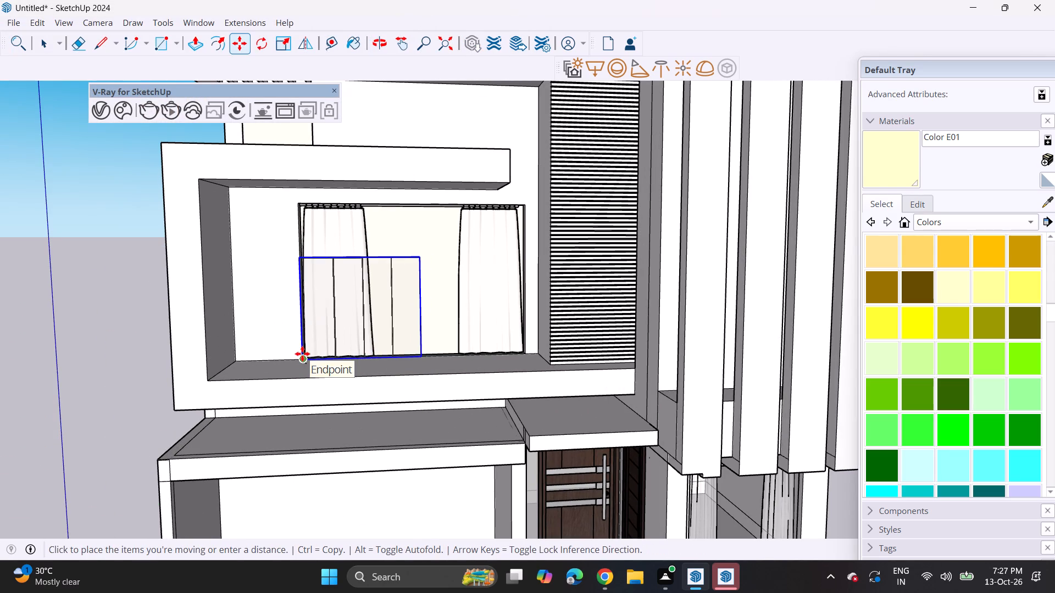
{"action": "middle_click_drag", "start_coordinate": [348, 371], "coordinate": [407, 381]}
{"action": "scroll", "coordinate": [304, 368], "scroll_direction": "up", "scroll_amount": 8}
{"action": "left_click", "coordinate": [268, 367]}
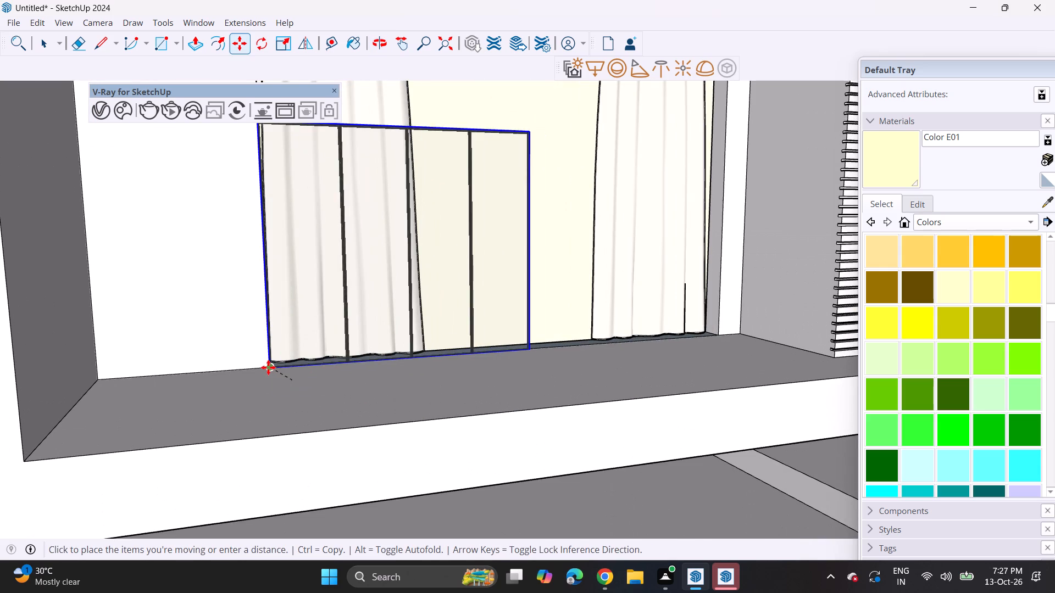
Scale the sliding door uniformly until its top reaches the top of the upper-floor opening.
{"action": "scroll", "coordinate": [371, 286], "scroll_direction": "down", "scroll_amount": 7}
{"action": "middle_click_drag", "start_coordinate": [391, 266], "coordinate": [245, 289]}
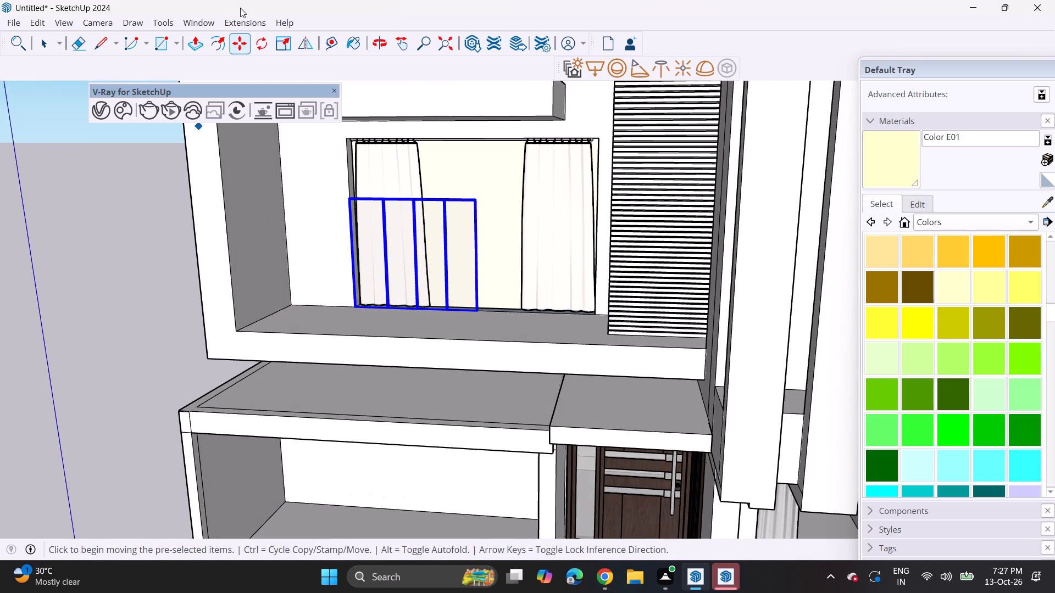
{"action": "left_click", "coordinate": [274, 39]}
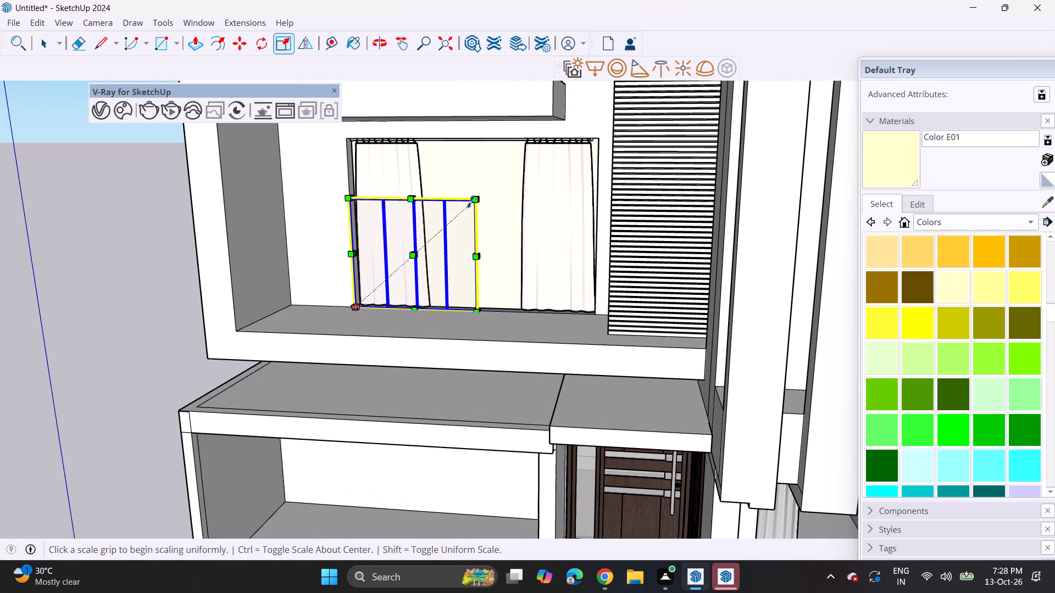
{"action": "left_click", "coordinate": [470, 202]}
{"action": "left_click", "coordinate": [572, 174]}
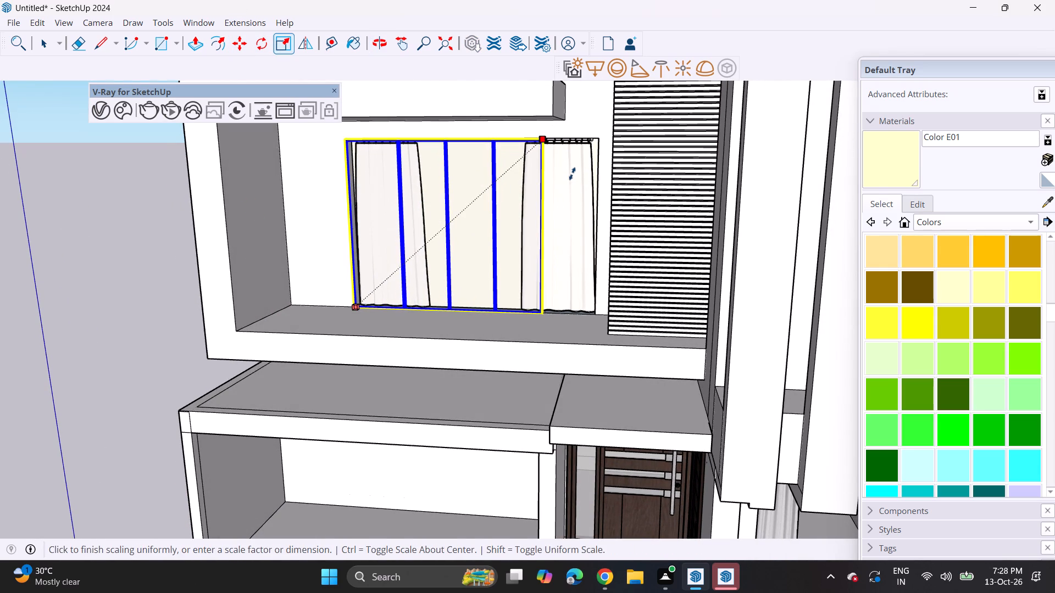
Stretch the sliding door's width to the upper-floor opening's edge nearest the louvred panel and deselect it.
{"action": "middle_click_drag", "start_coordinate": [558, 234], "coordinate": [464, 277]}
{"action": "scroll", "coordinate": [588, 231], "scroll_direction": "up", "scroll_amount": 7}
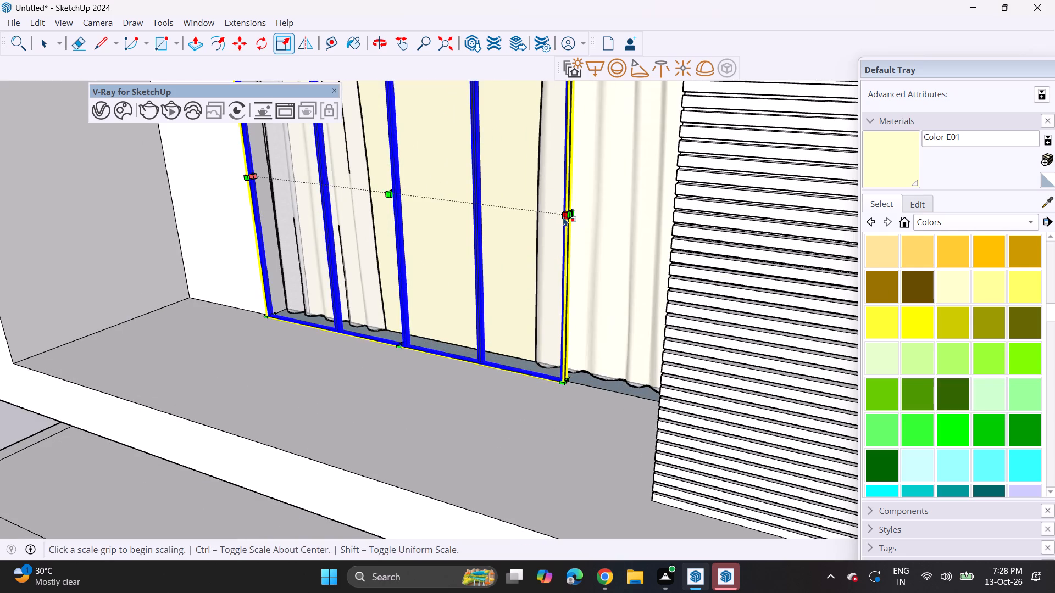
{"action": "left_click", "coordinate": [569, 209]}
{"action": "middle_click_drag", "start_coordinate": [607, 219], "coordinate": [790, 166]}
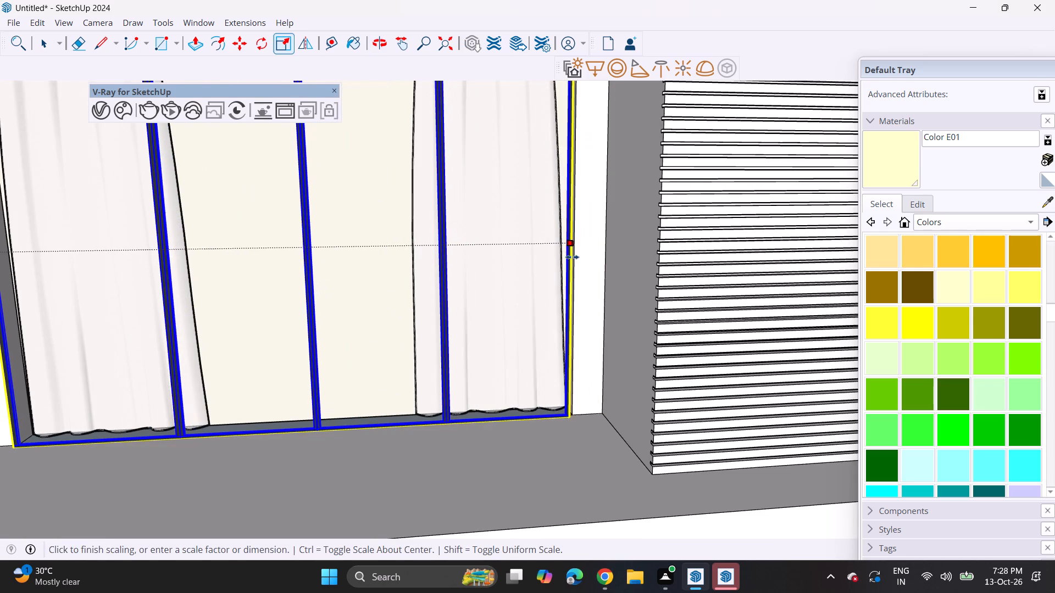
{"action": "left_click", "coordinate": [576, 247]}
{"action": "middle_click_drag", "start_coordinate": [576, 283], "coordinate": [487, 174]}
{"action": "scroll", "coordinate": [487, 174], "scroll_direction": "down", "scroll_amount": 5}
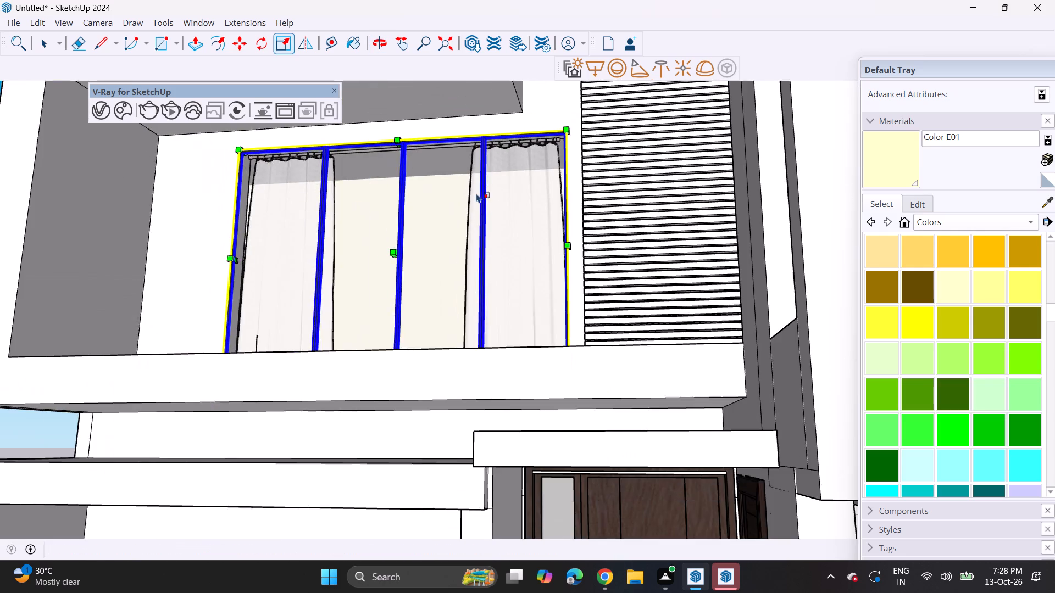
{"action": "scroll", "coordinate": [476, 193], "scroll_direction": "down", "scroll_amount": 11}
{"action": "middle_click_drag", "start_coordinate": [431, 242], "coordinate": [367, 318]}
{"action": "middle_click_drag", "start_coordinate": [332, 315], "coordinate": [399, 377]}
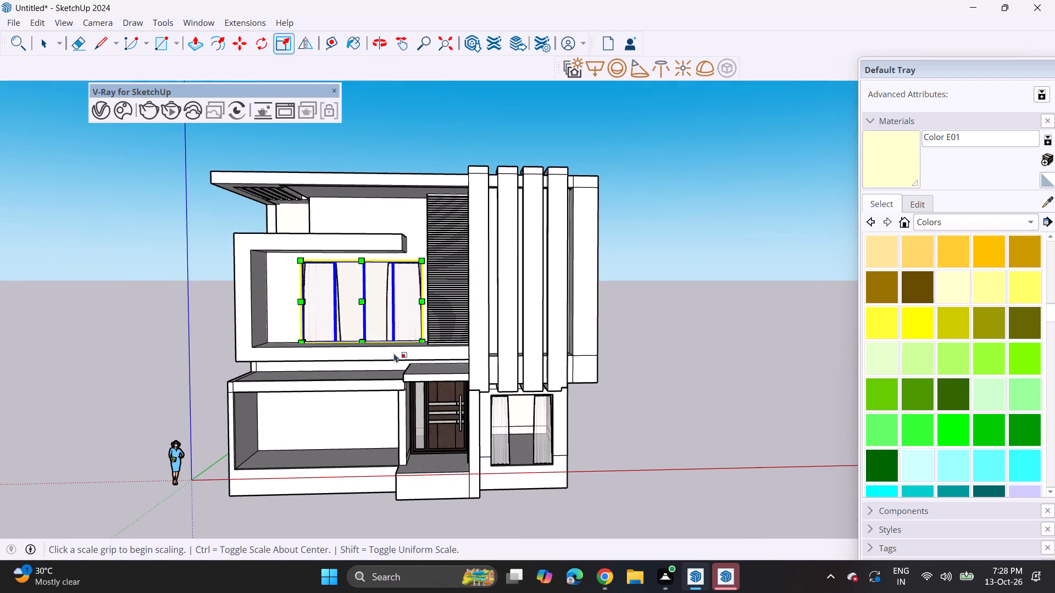
{"action": "key", "text": "space"}
{"action": "left_click", "coordinate": [730, 381]}
Examine the whole house facade from the front, from an angle and from below.
{"action": "middle_click_drag", "start_coordinate": [393, 351], "coordinate": [421, 368]}
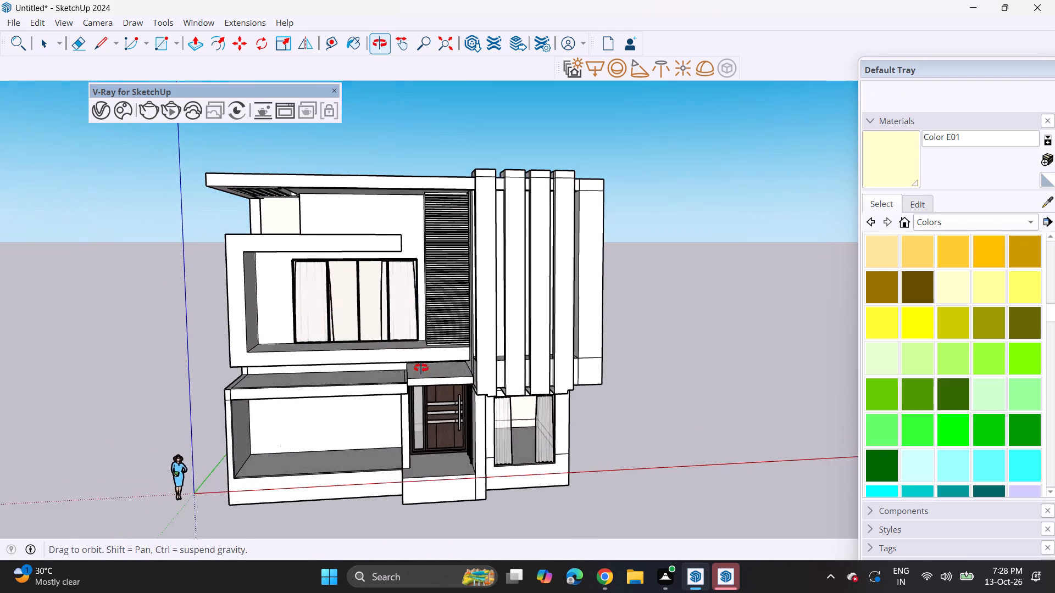
{"action": "middle_click_drag", "start_coordinate": [421, 368], "coordinate": [525, 351]}
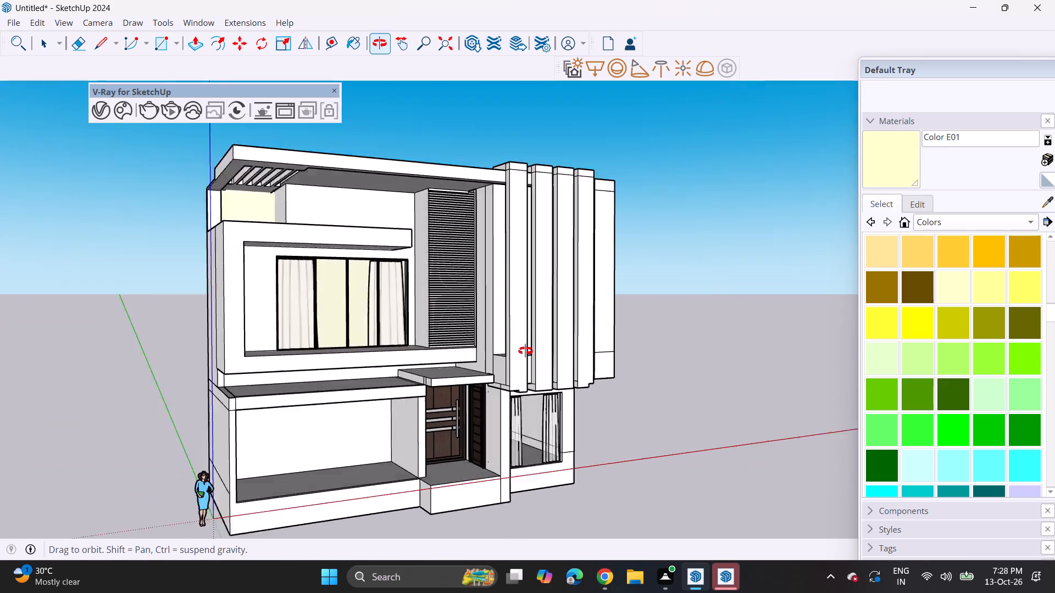
{"action": "middle_click_drag", "start_coordinate": [525, 351], "coordinate": [407, 376]}
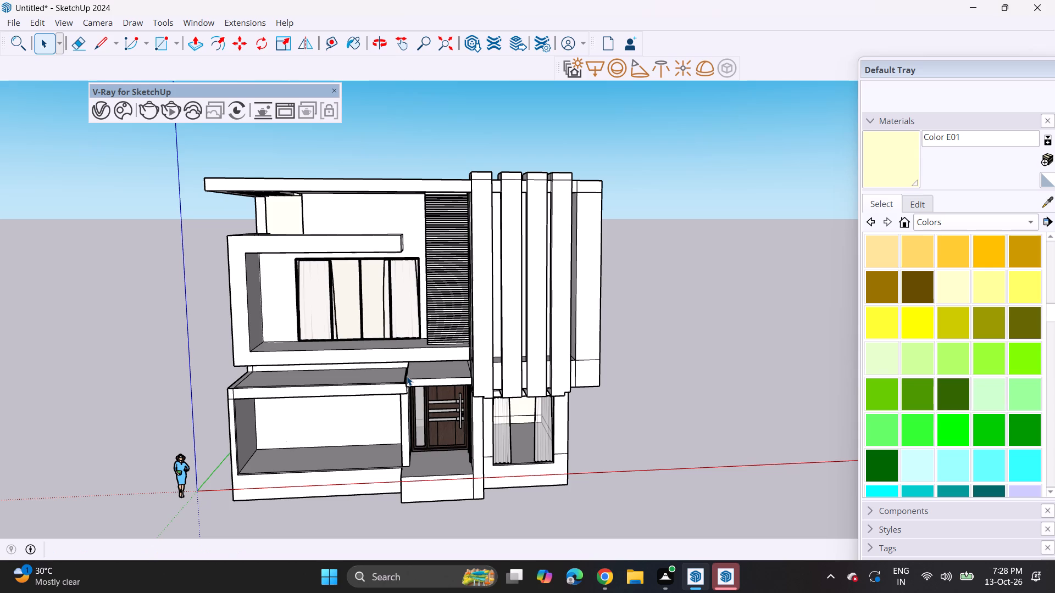
{"action": "scroll", "coordinate": [404, 366], "scroll_direction": "down", "scroll_amount": 3}
{"action": "middle_click_drag", "start_coordinate": [430, 394], "coordinate": [419, 360]}
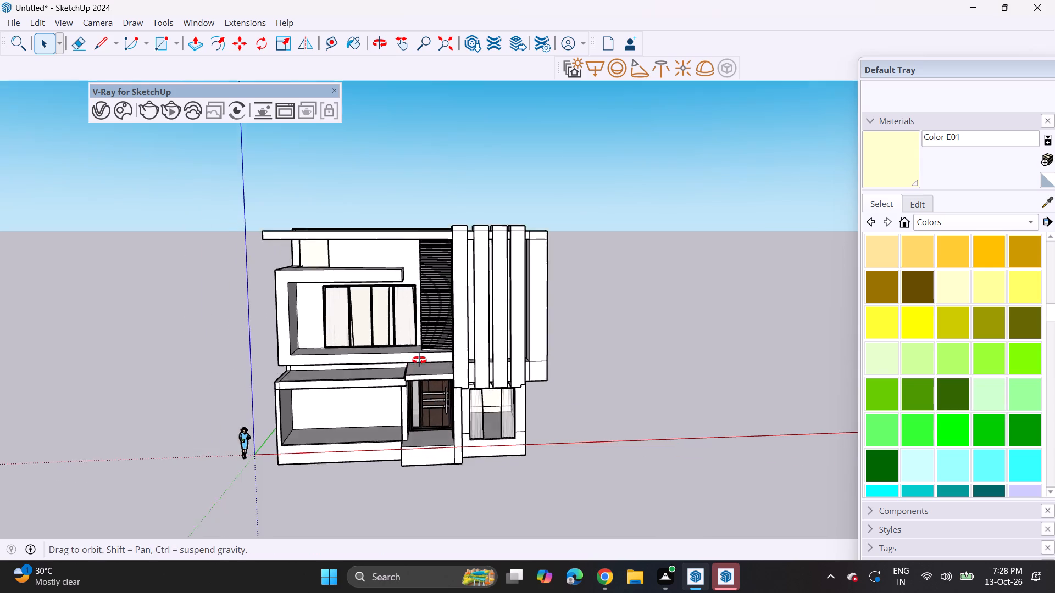
{"action": "middle_click_drag", "start_coordinate": [419, 360], "coordinate": [427, 346]}
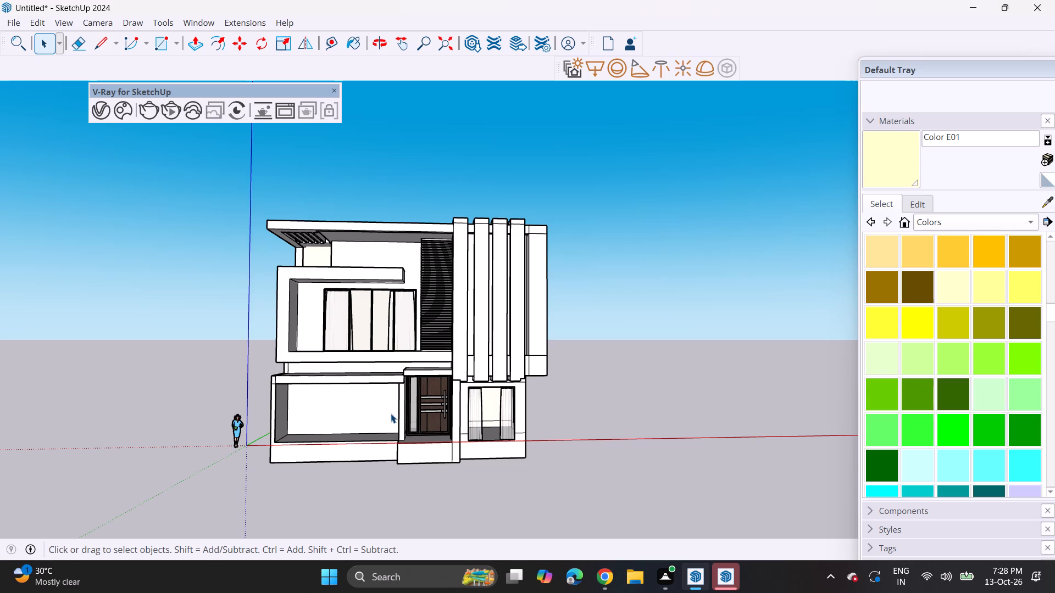
{"action": "middle_click_drag", "start_coordinate": [365, 208], "coordinate": [362, 152]}
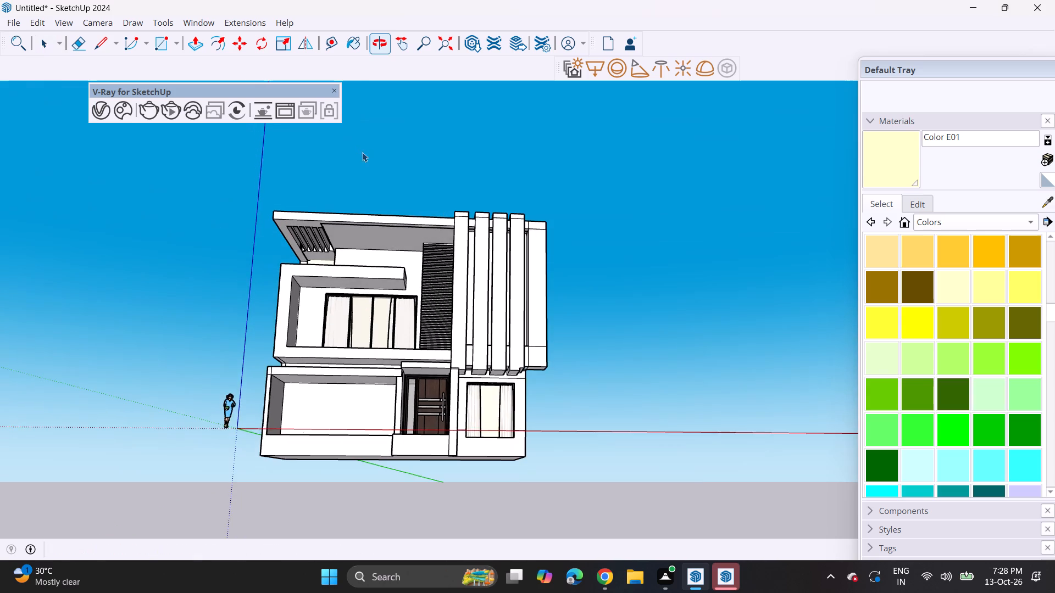
{"action": "scroll", "coordinate": [346, 224], "scroll_direction": "up", "scroll_amount": 2}
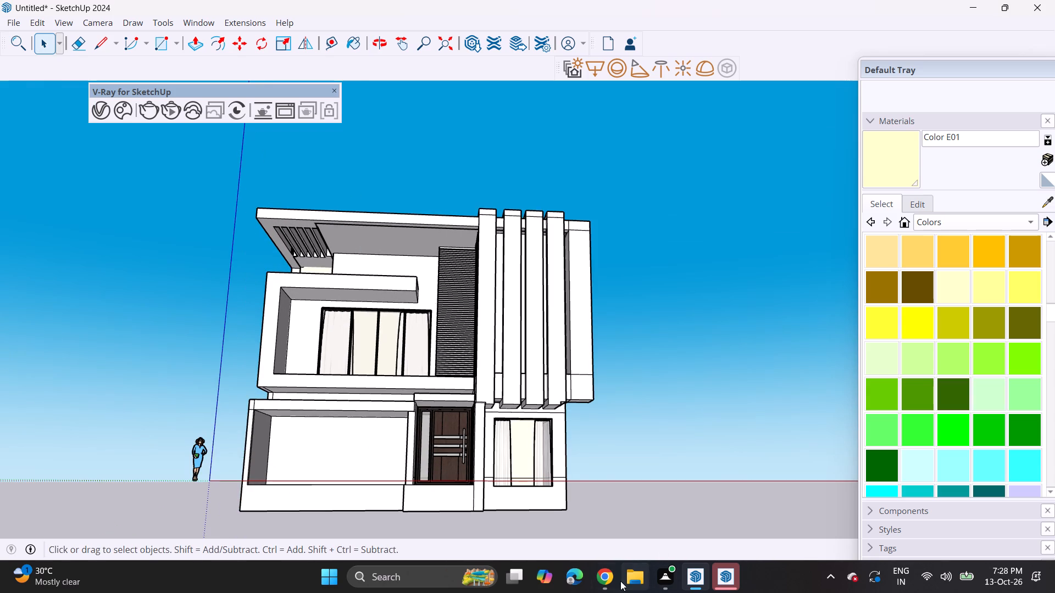
Switch to Chrome and search 3D Warehouse for "mesh ligth" models.
{"action": "left_click", "coordinate": [602, 577]}
{"action": "left_click", "coordinate": [707, 79]}
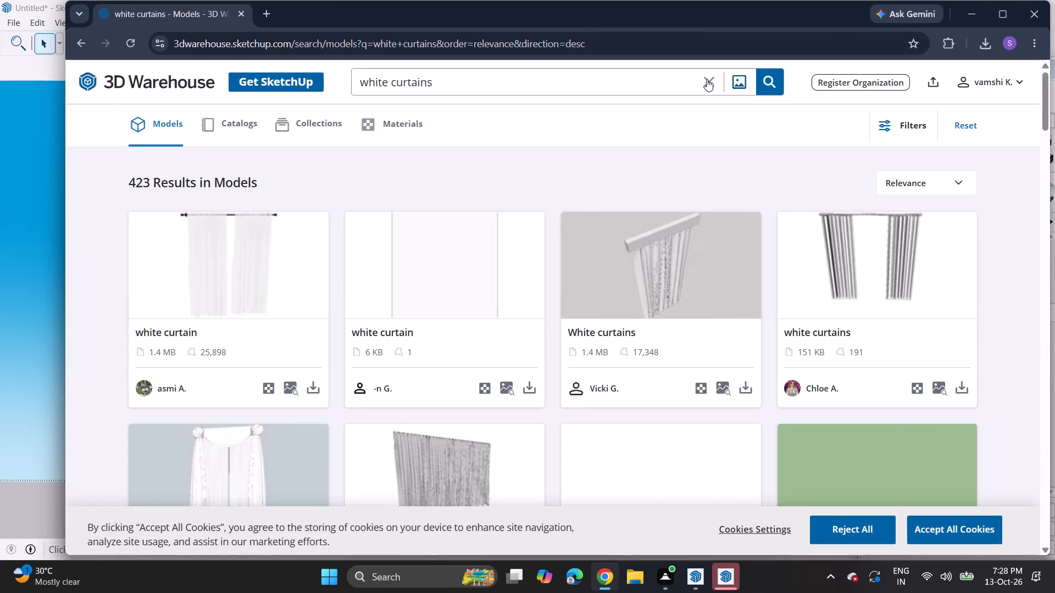
{"action": "type", "text": "mesh ligth"}
{"action": "key", "text": "Return"}
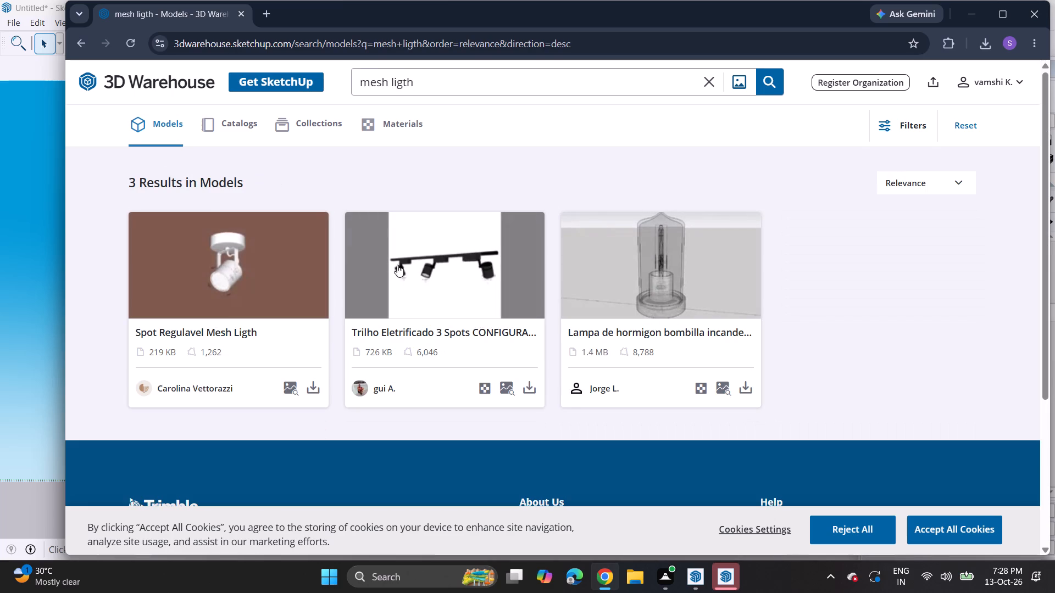
{"action": "scroll", "coordinate": [271, 296], "scroll_direction": "up", "scroll_amount": 3}
Search 3D Warehouse for "scale ligth" models.
{"action": "left_click", "coordinate": [709, 86]}
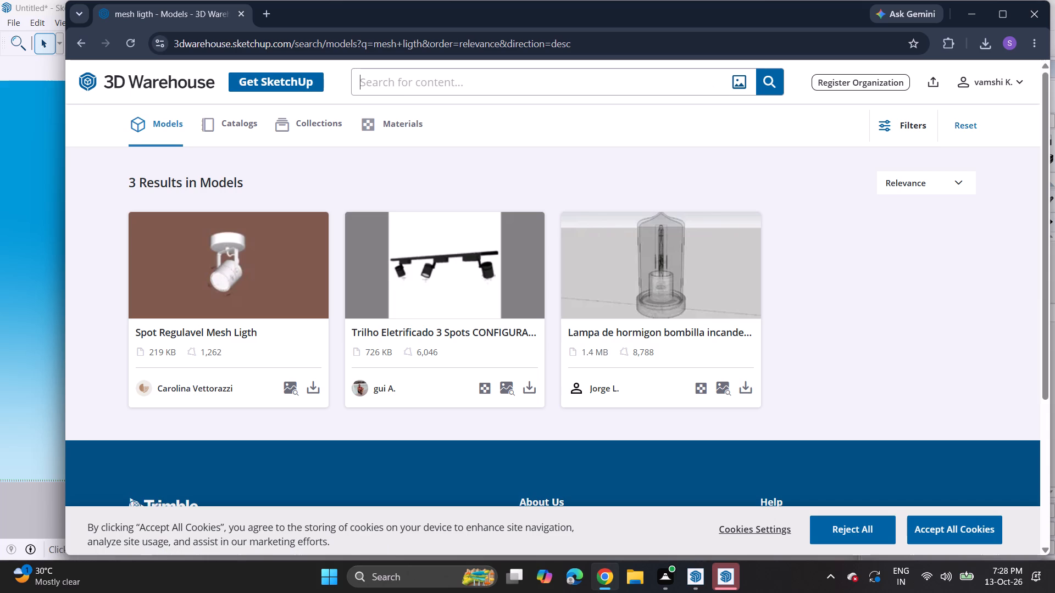
{"action": "type", "text": "scale"}
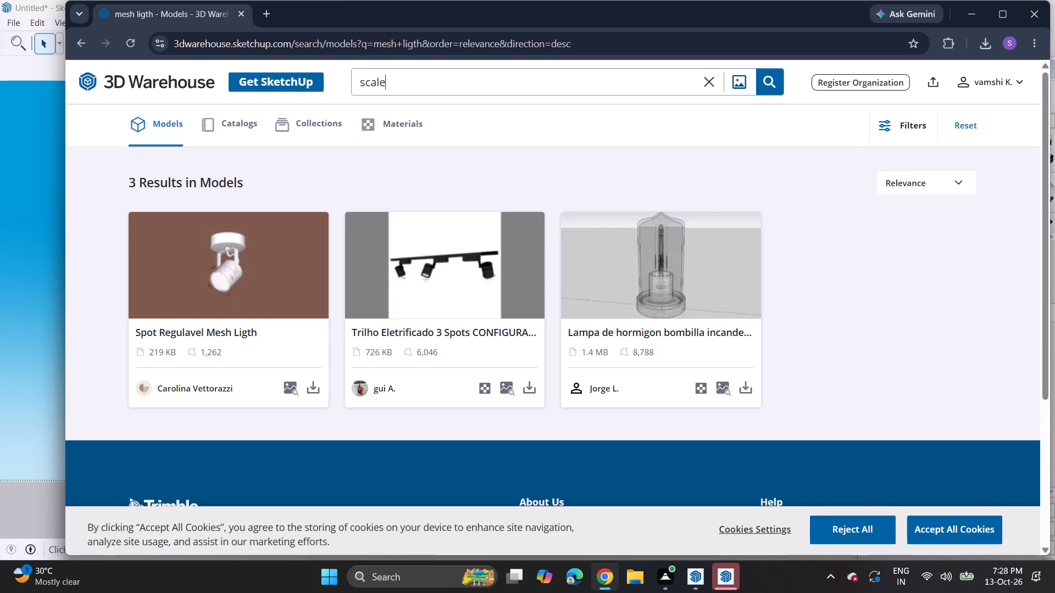
{"action": "key", "text": "space"}
{"action": "type", "text": "ligth"}
{"action": "key", "text": "Return"}
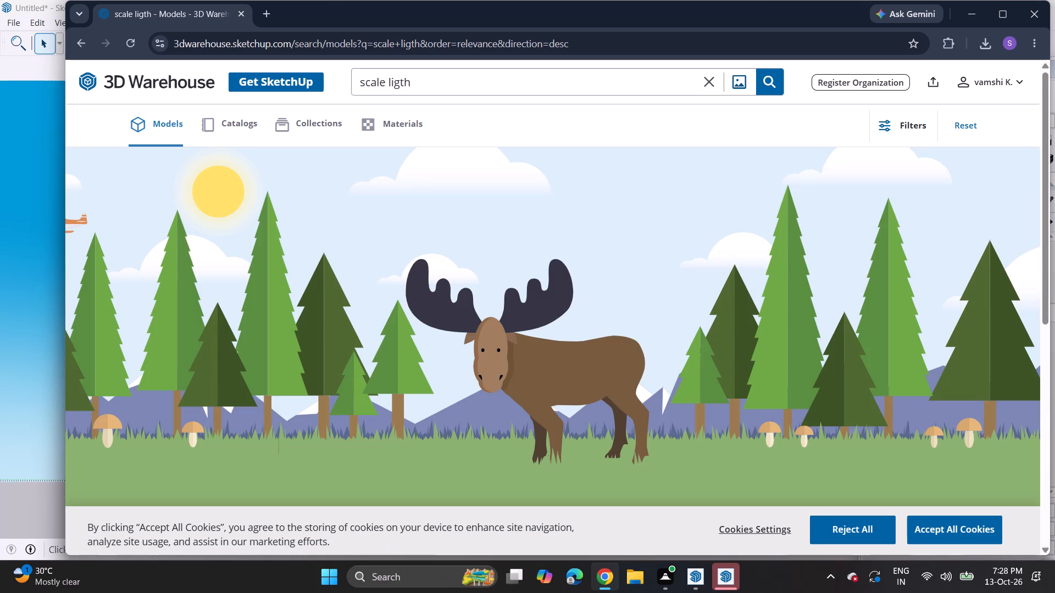
Search 3D Warehouse for "roof ligths" and download the Roof reg ligth model as a SketchUp file.
{"action": "left_click", "coordinate": [707, 79]}
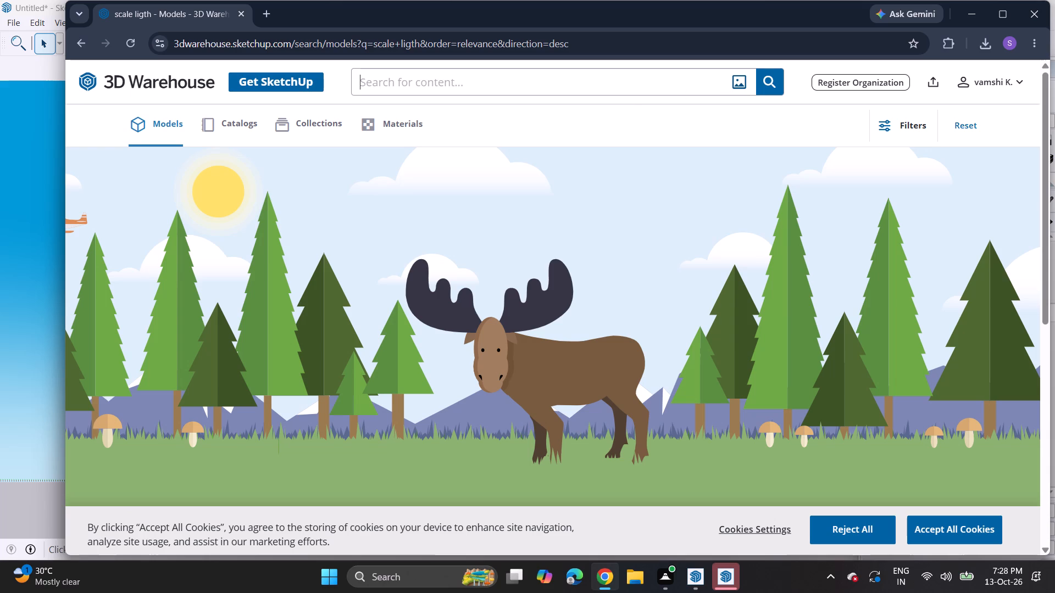
{"action": "type", "text": "roof ligths"}
{"action": "key", "text": "Return"}
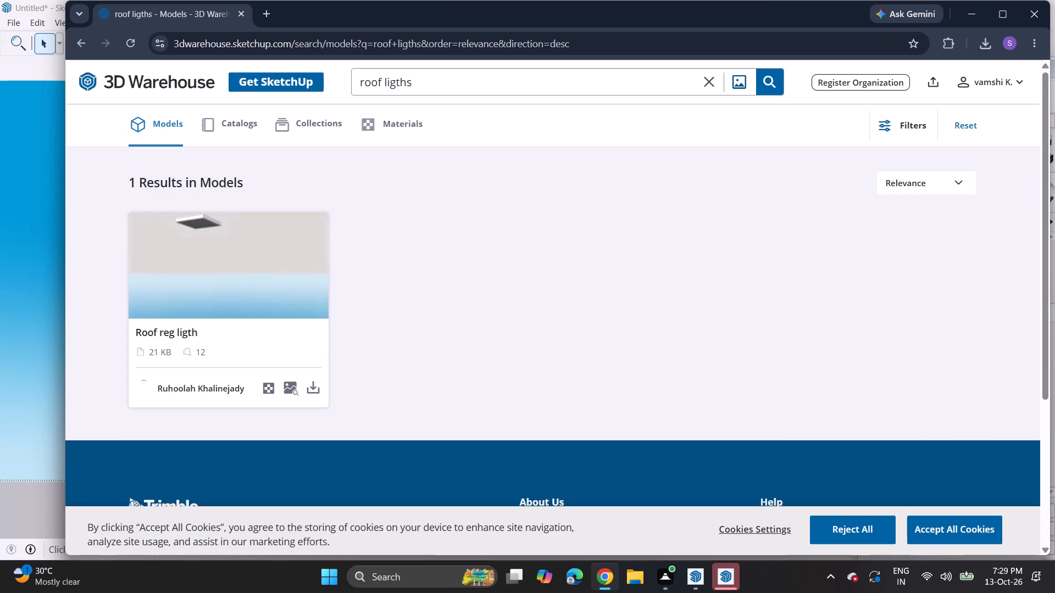
{"action": "scroll", "coordinate": [274, 303], "scroll_direction": "up", "scroll_amount": 1}
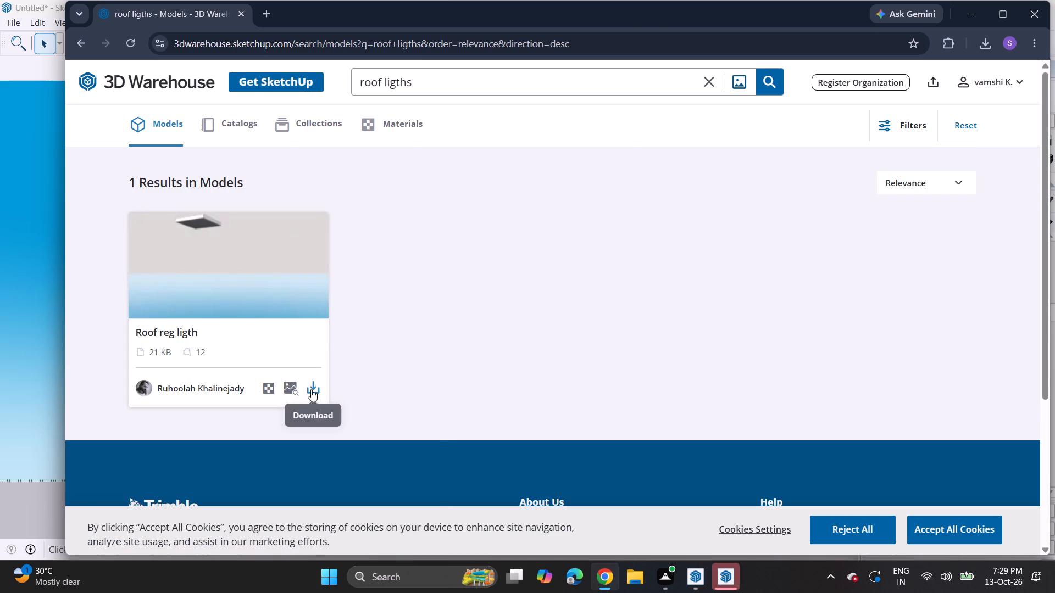
{"action": "left_click", "coordinate": [311, 389]}
{"action": "left_click", "coordinate": [333, 416]}
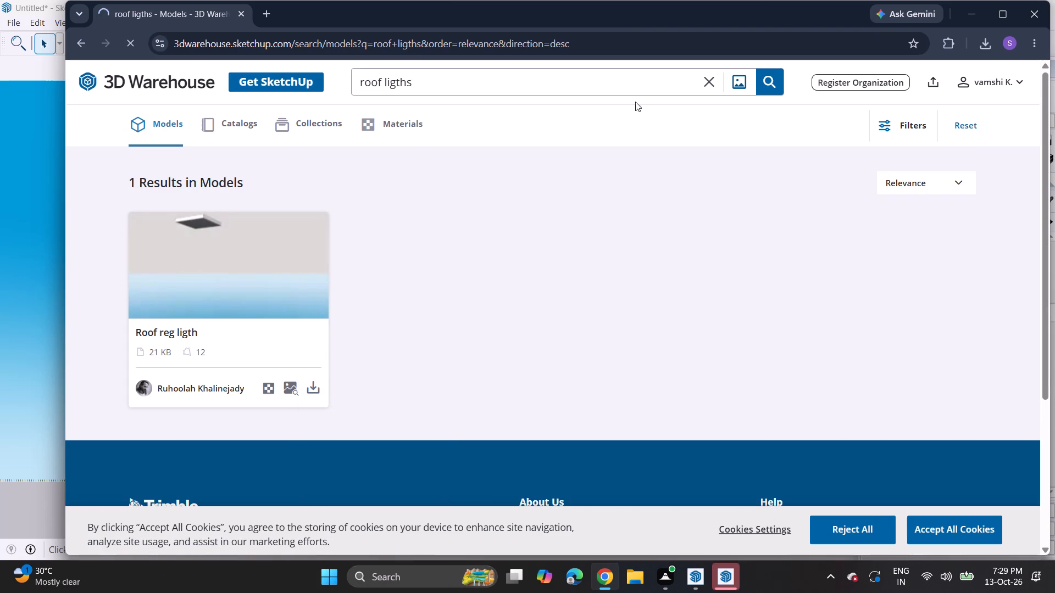
Search 3D Warehouse for "ceiling ligths" models.
{"action": "left_click", "coordinate": [713, 79]}
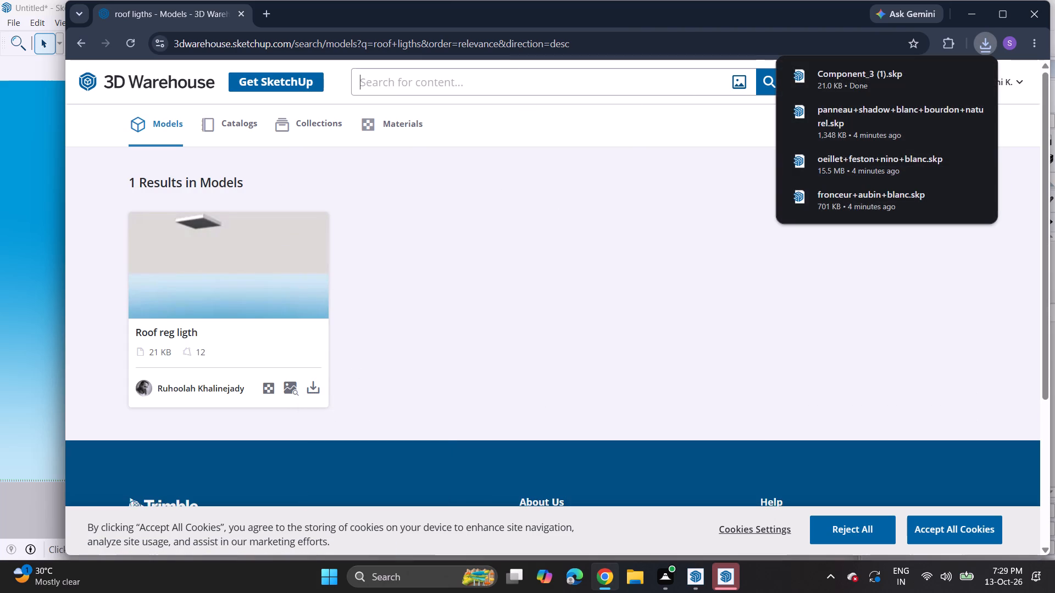
{"action": "type", "text": "ceiling ligths"}
{"action": "key", "text": "Return"}
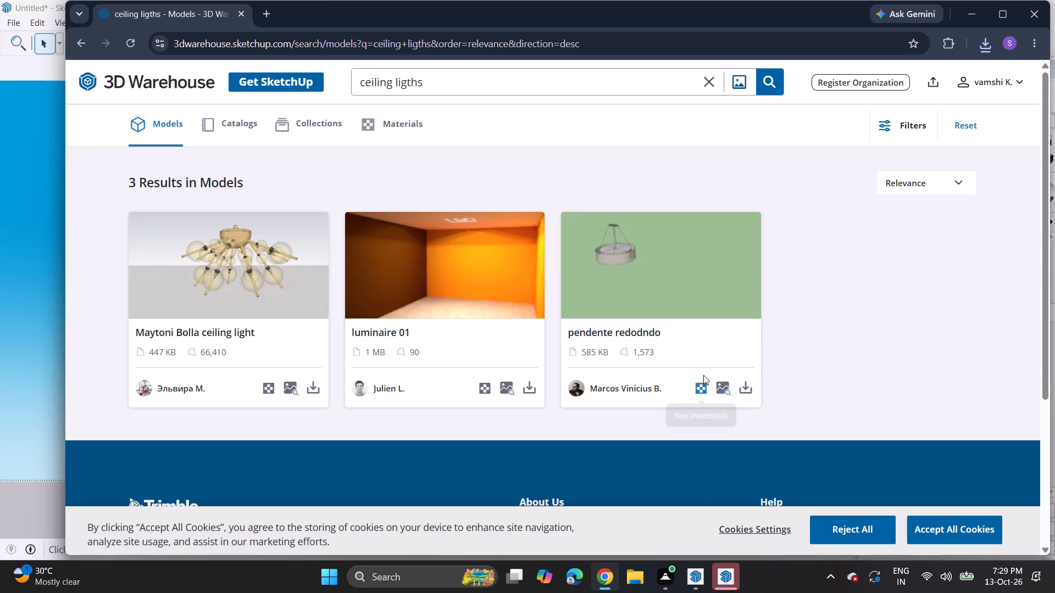
Search 3D Warehouse for "ligths" and download the Ligth Lens model as a SketchUp file.
{"action": "left_click", "coordinate": [706, 83]}
{"action": "type", "text": "ligtghs"}
{"action": "key", "text": "BackSpace"}
{"action": "key", "text": "BackSpace"}
{"action": "key", "text": "BackSpace"}
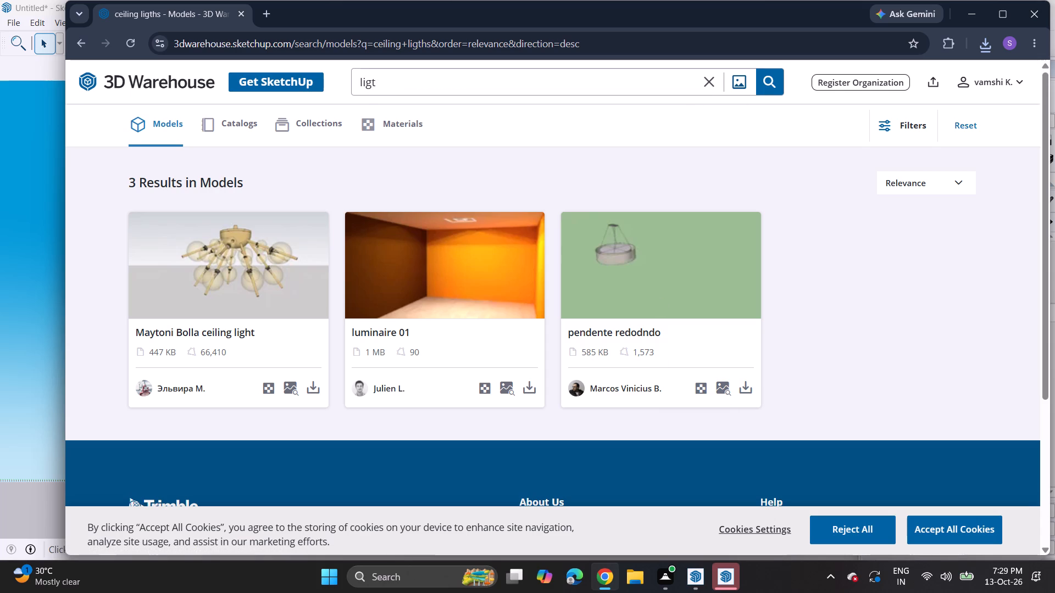
{"action": "type", "text": "hs"}
{"action": "key", "text": "Return"}
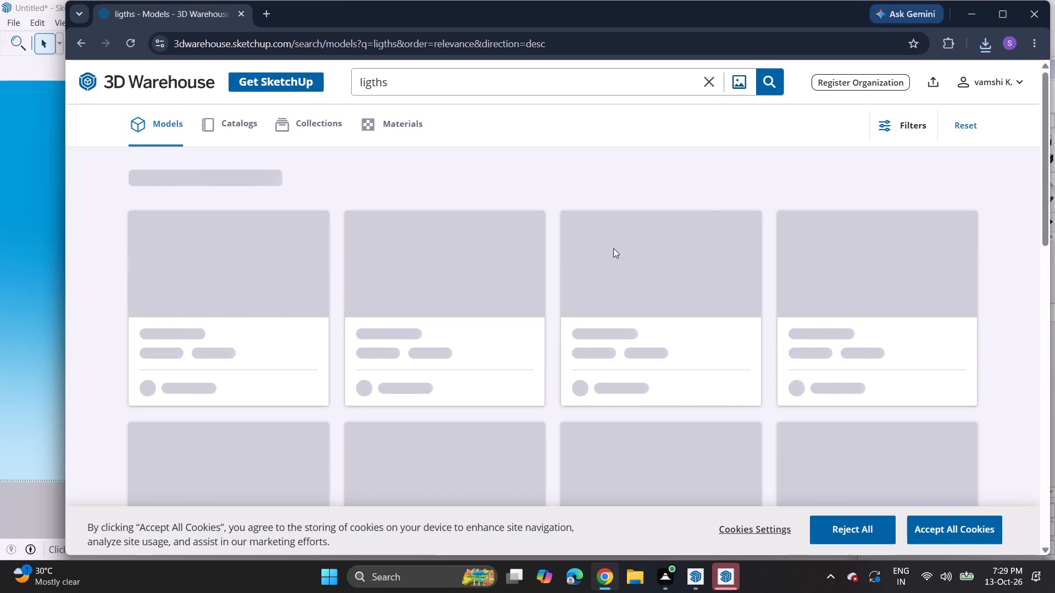
{"action": "scroll", "coordinate": [518, 317], "scroll_direction": "down", "scroll_amount": 1}
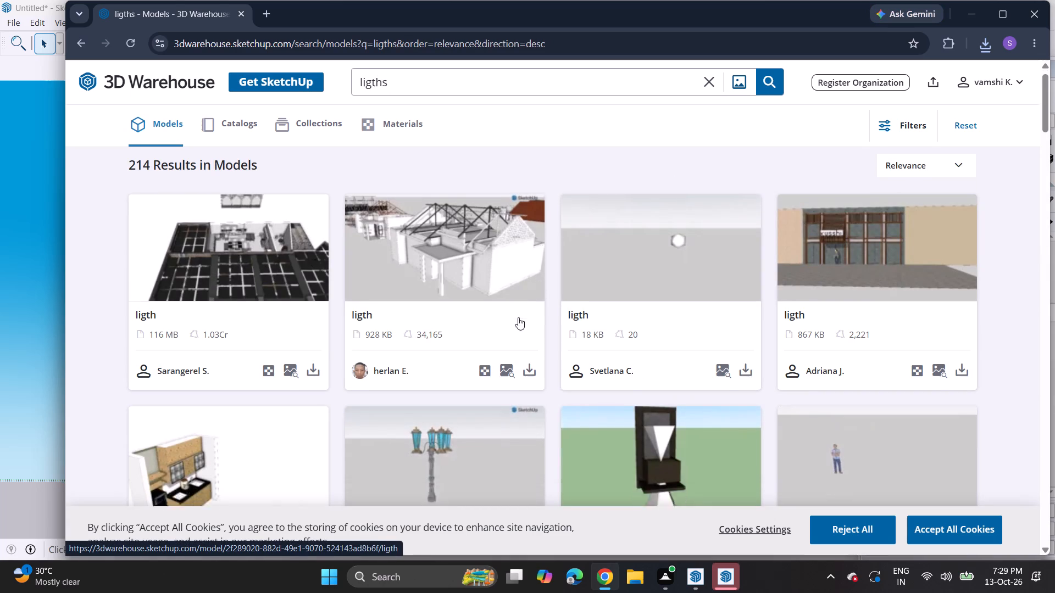
{"action": "scroll", "coordinate": [518, 317], "scroll_direction": "down", "scroll_amount": 6}
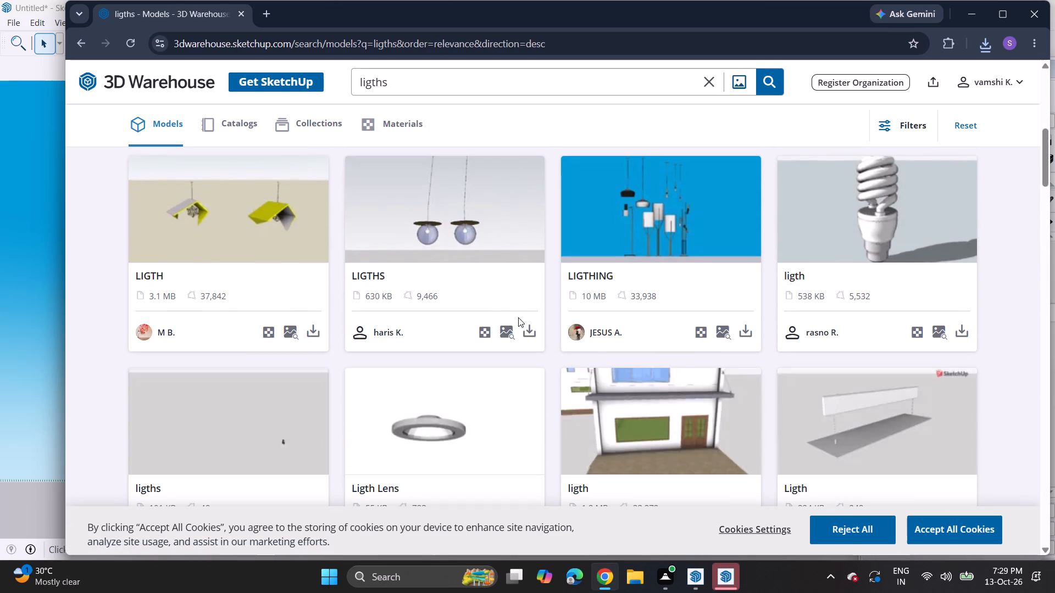
{"action": "scroll", "coordinate": [518, 317], "scroll_direction": "down", "scroll_amount": 2}
{"action": "left_click", "coordinate": [523, 406]}
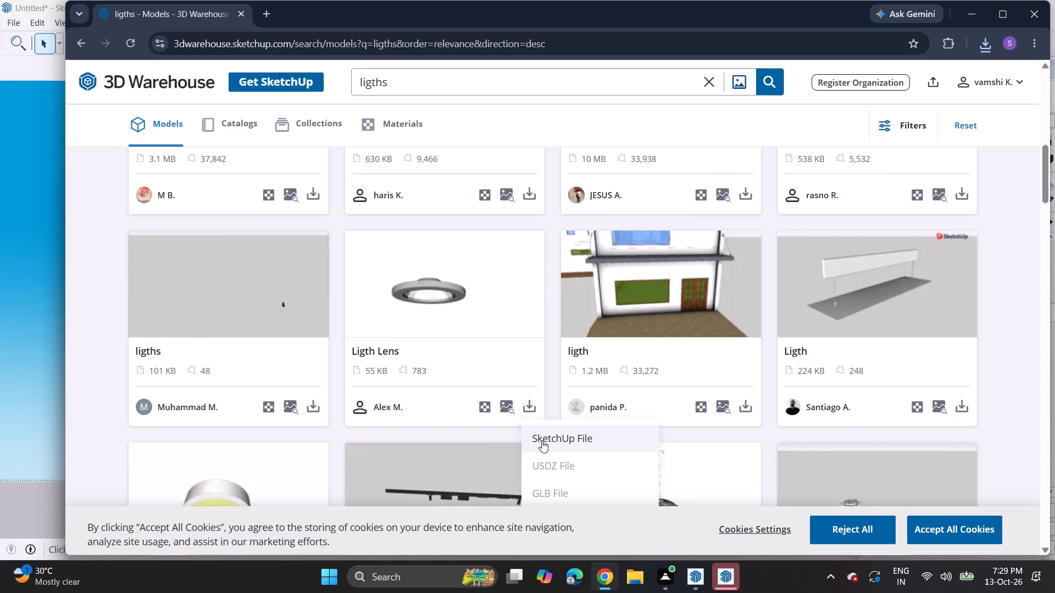
{"action": "left_click", "coordinate": [542, 440]}
Download the pin ligth model from the "ligths" results as a SketchUp file.
{"action": "scroll", "coordinate": [526, 395], "scroll_direction": "down", "scroll_amount": 4}
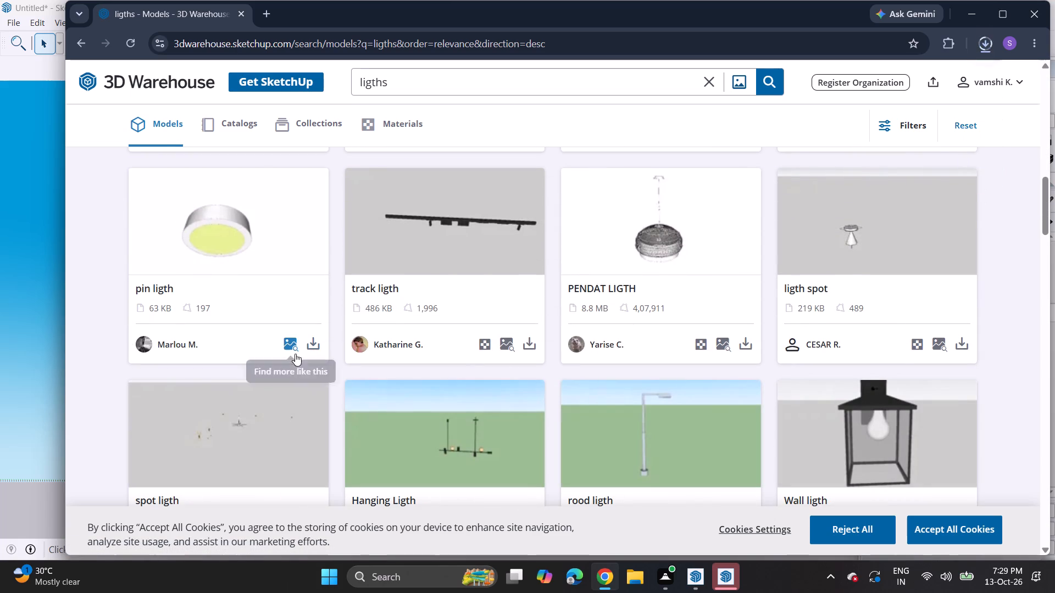
{"action": "left_click", "coordinate": [309, 349]}
{"action": "left_click", "coordinate": [345, 376]}
Look through the loaded "ligths" results on 3D Warehouse for further light fixture models.
{"action": "scroll", "coordinate": [493, 346], "scroll_direction": "down", "scroll_amount": 2}
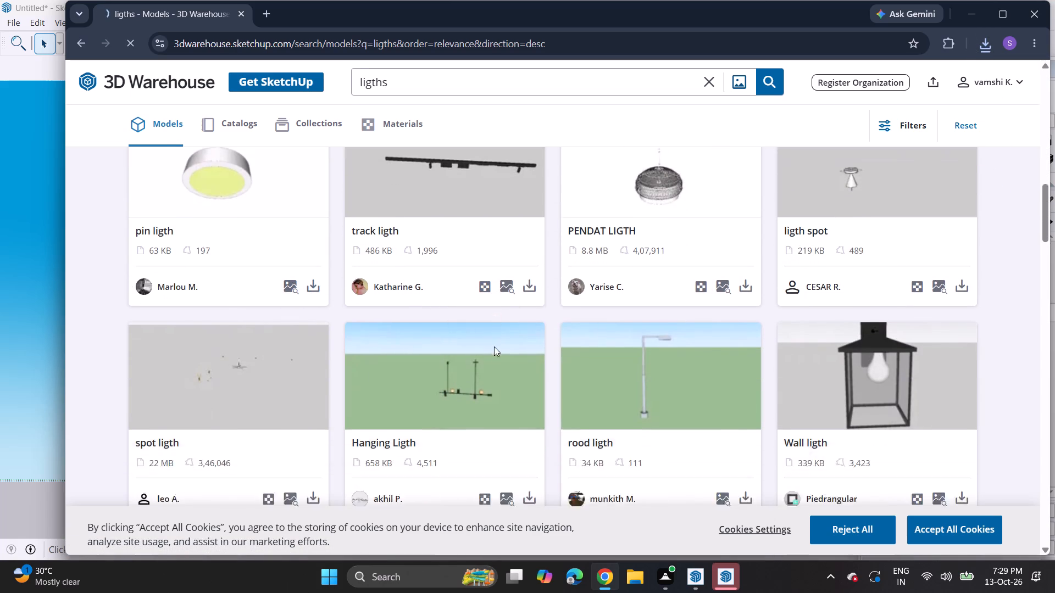
{"action": "scroll", "coordinate": [620, 312], "scroll_direction": "up", "scroll_amount": 2}
{"action": "scroll", "coordinate": [620, 312], "scroll_direction": "down", "scroll_amount": 5}
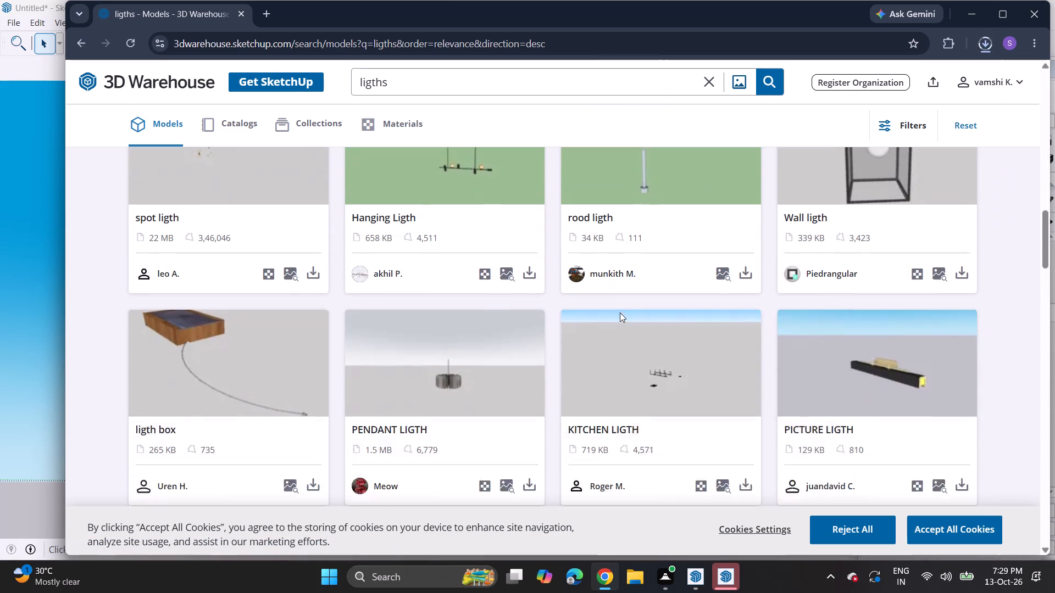
{"action": "scroll", "coordinate": [620, 312], "scroll_direction": "down", "scroll_amount": 4}
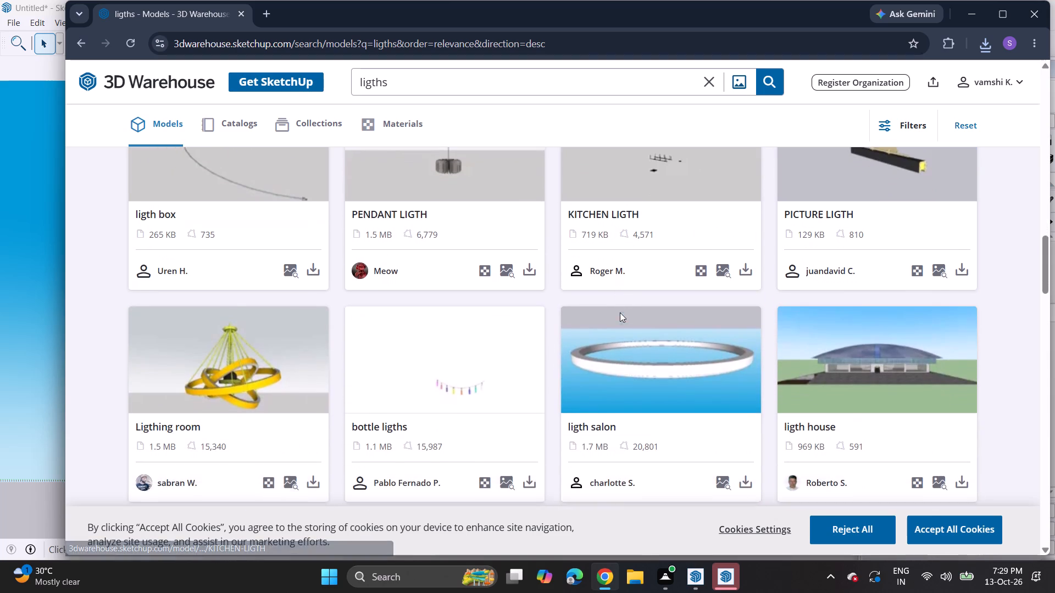
{"action": "scroll", "coordinate": [620, 312], "scroll_direction": "down", "scroll_amount": 6}
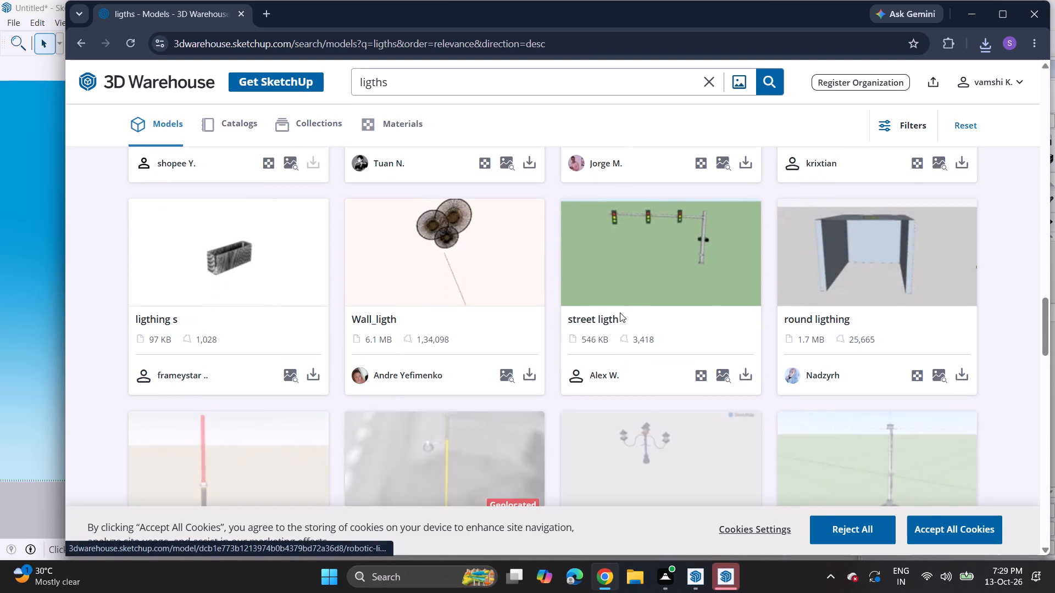
{"action": "scroll", "coordinate": [620, 312], "scroll_direction": "down", "scroll_amount": 6}
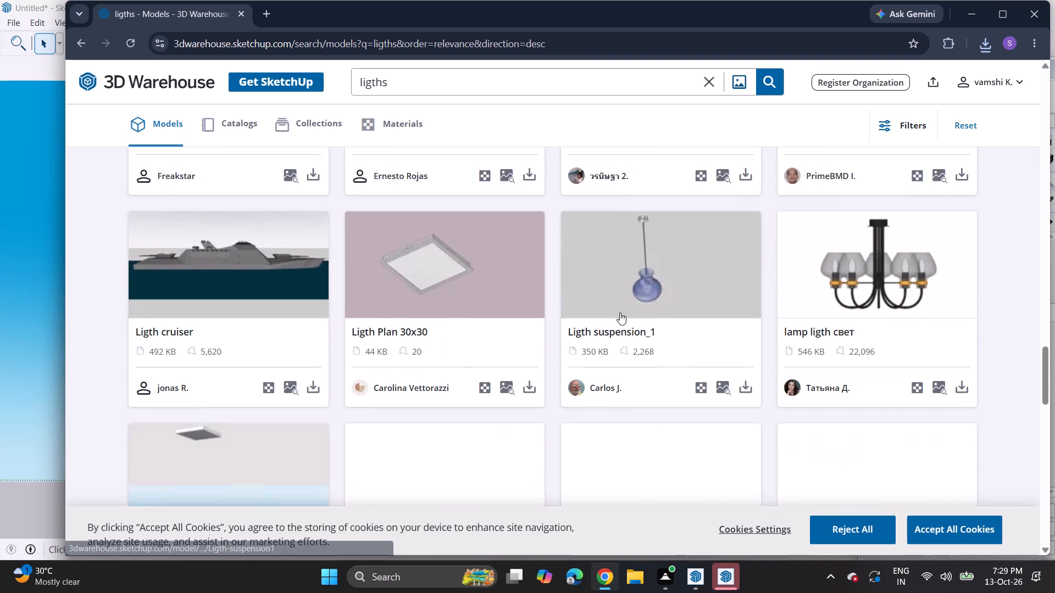
{"action": "scroll", "coordinate": [620, 312], "scroll_direction": "down", "scroll_amount": 4}
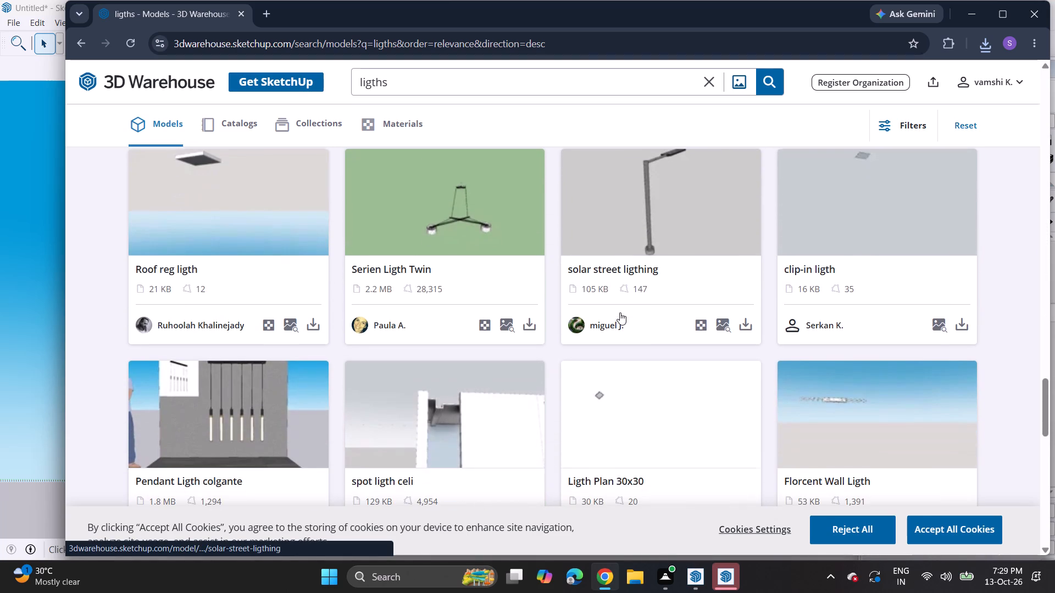
{"action": "scroll", "coordinate": [620, 312], "scroll_direction": "down", "scroll_amount": 4}
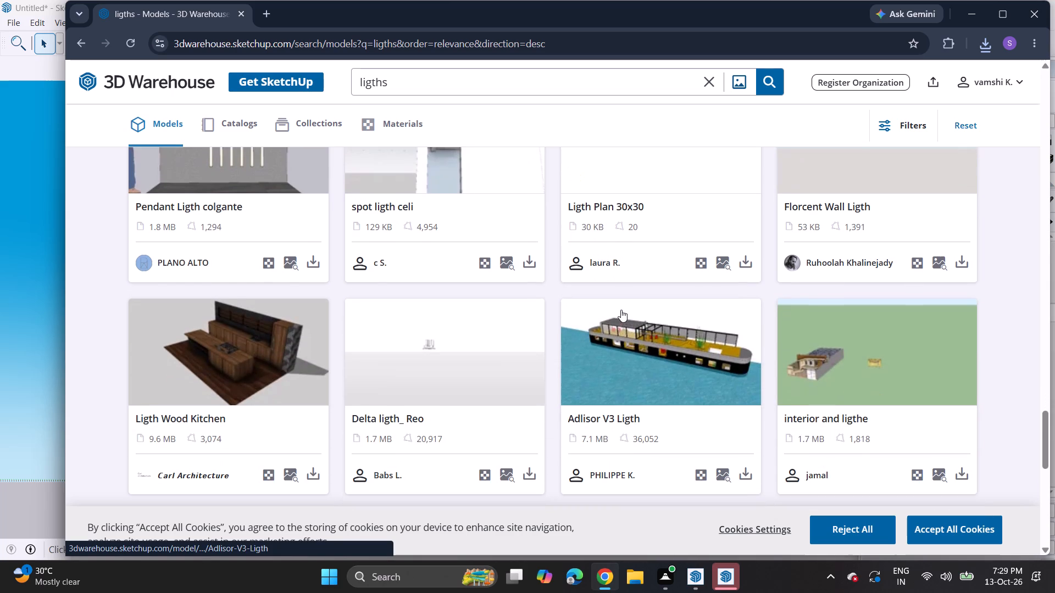
{"action": "scroll", "coordinate": [620, 301], "scroll_direction": "down", "scroll_amount": 3}
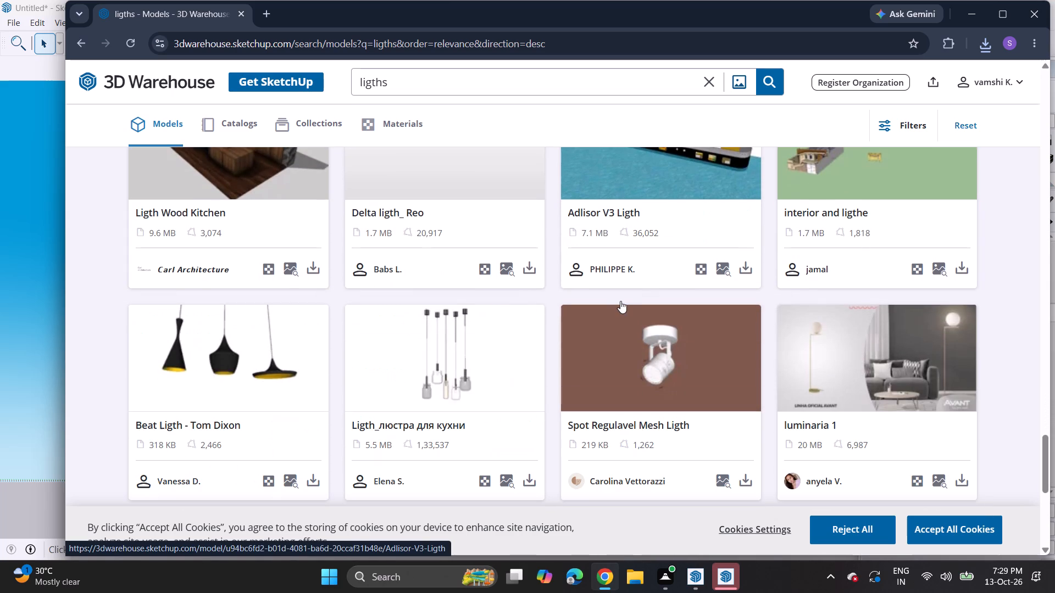
{"action": "scroll", "coordinate": [620, 303], "scroll_direction": "down", "scroll_amount": 3}
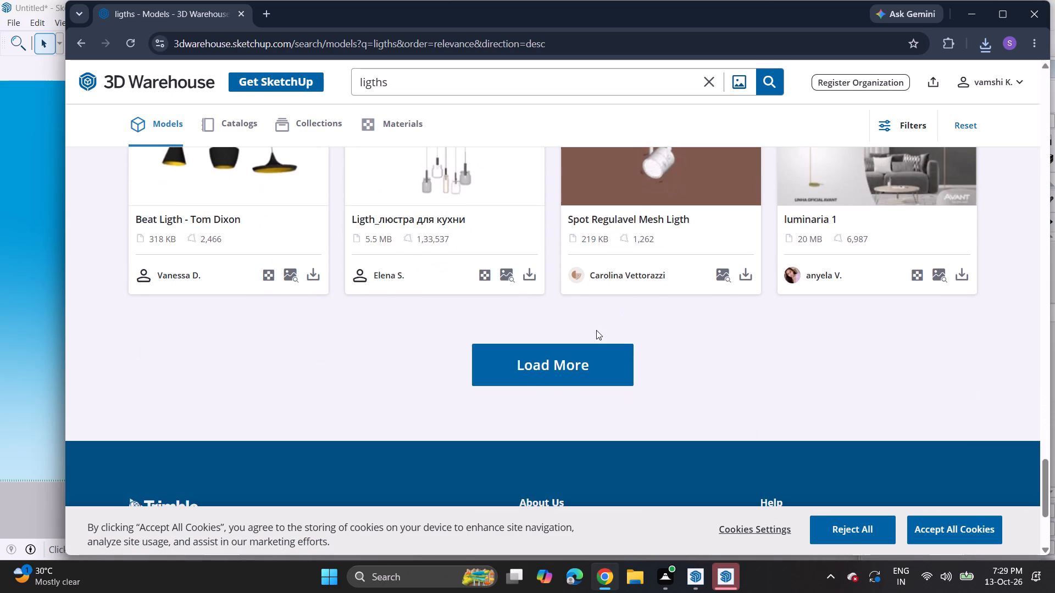
Load more "ligths" results and examine the additional models for usable lighting.
{"action": "left_click", "coordinate": [578, 367]}
{"action": "scroll", "coordinate": [577, 342], "scroll_direction": "down", "scroll_amount": 3}
{"action": "scroll", "coordinate": [607, 328], "scroll_direction": "up", "scroll_amount": 4}
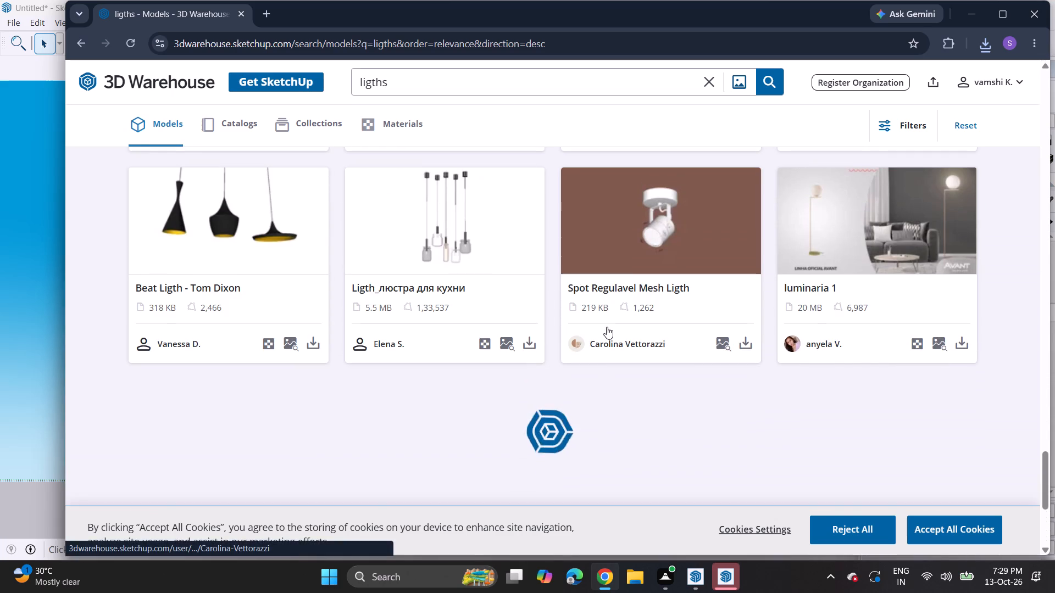
{"action": "scroll", "coordinate": [607, 327], "scroll_direction": "down", "scroll_amount": 3}
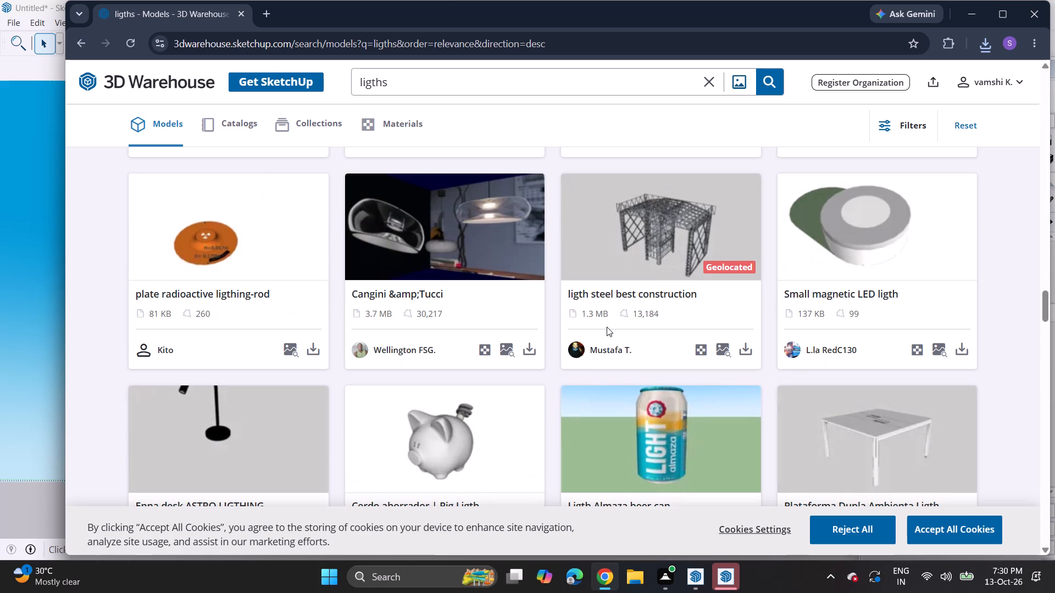
{"action": "scroll", "coordinate": [604, 329], "scroll_direction": "down", "scroll_amount": 8}
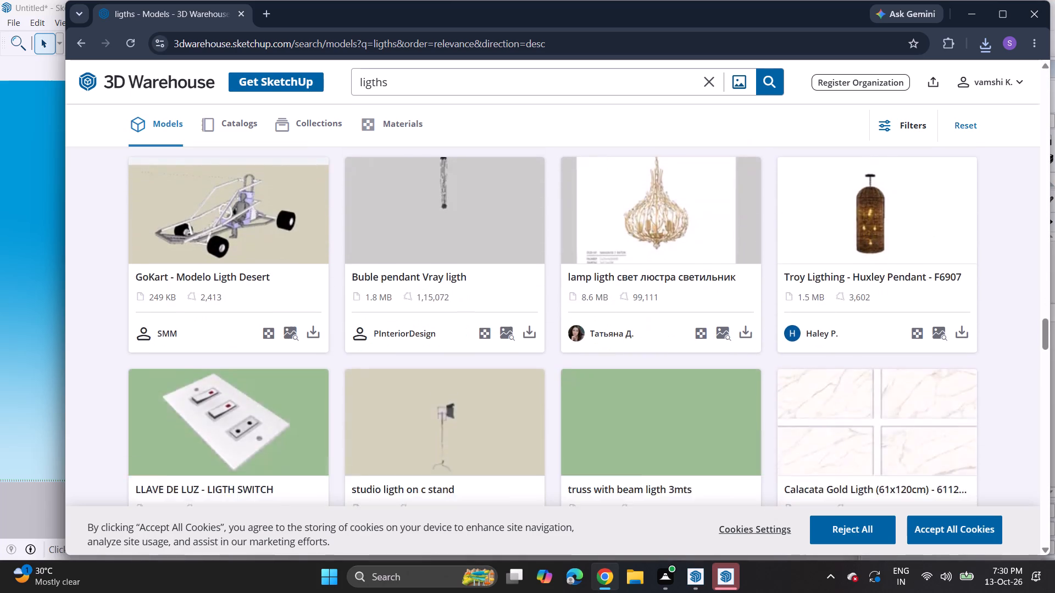
{"action": "scroll", "coordinate": [604, 329], "scroll_direction": "down", "scroll_amount": 3}
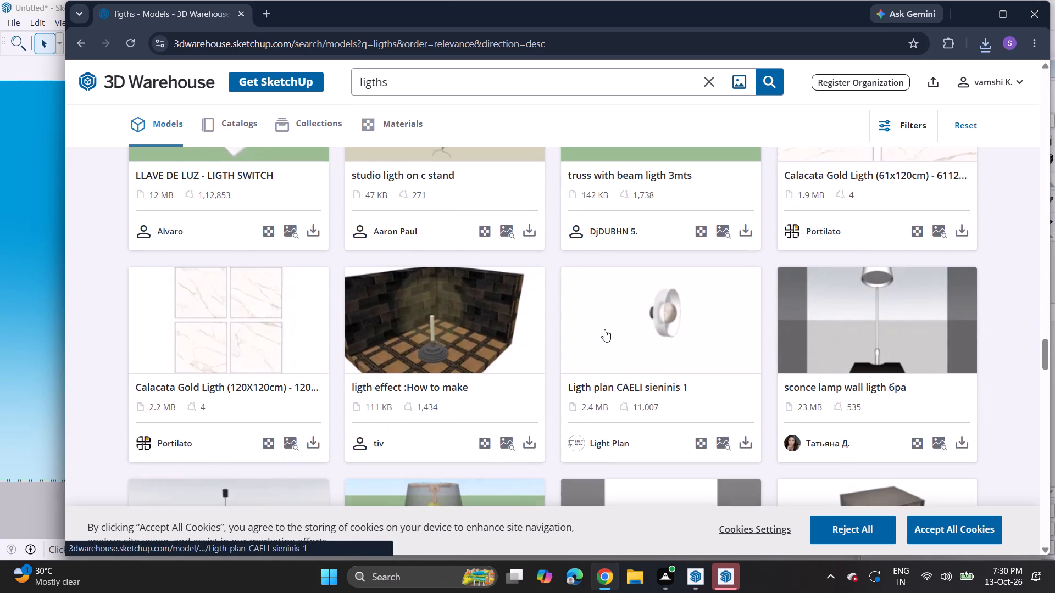
{"action": "scroll", "coordinate": [604, 329], "scroll_direction": "down", "scroll_amount": 12}
{"action": "scroll", "coordinate": [604, 329], "scroll_direction": "up", "scroll_amount": 2}
{"action": "scroll", "coordinate": [604, 329], "scroll_direction": "down", "scroll_amount": 2}
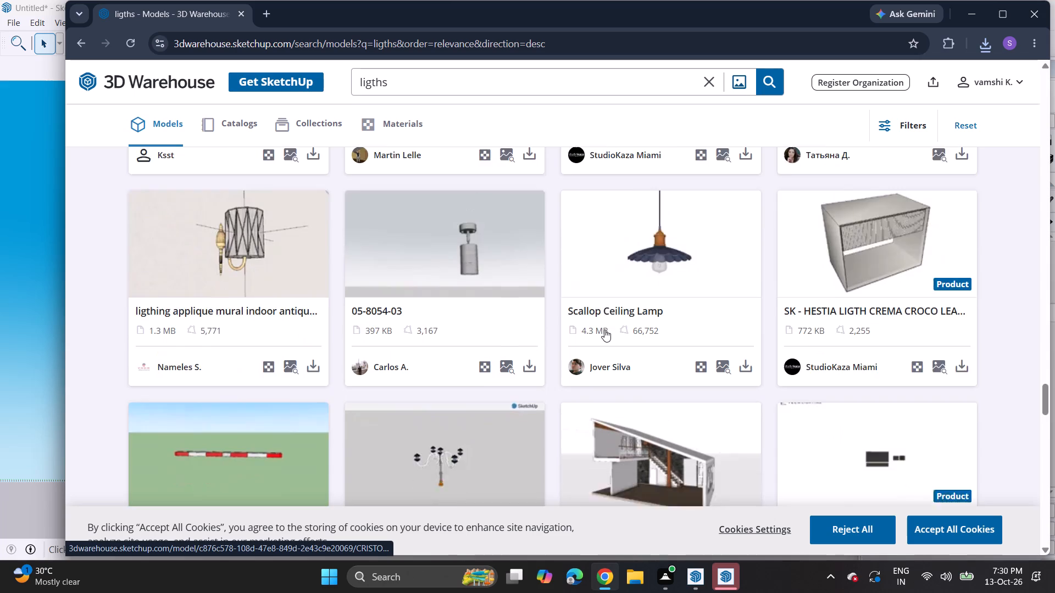
{"action": "scroll", "coordinate": [604, 329], "scroll_direction": "down", "scroll_amount": 1}
{"action": "scroll", "coordinate": [604, 329], "scroll_direction": "up", "scroll_amount": 3}
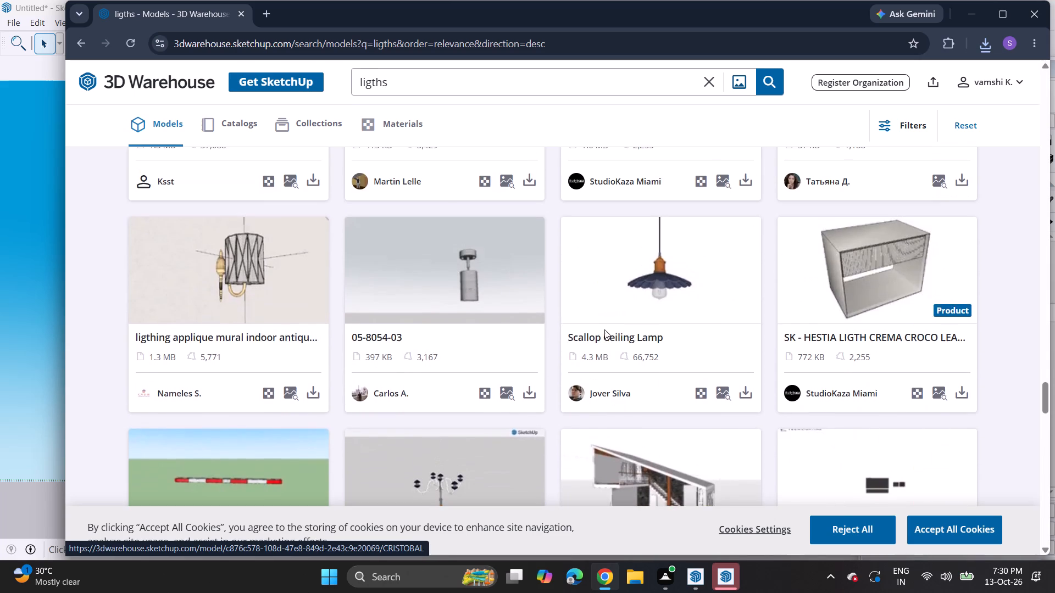
{"action": "scroll", "coordinate": [604, 329], "scroll_direction": "down", "scroll_amount": 8}
{"action": "scroll", "coordinate": [604, 329], "scroll_direction": "up", "scroll_amount": 2}
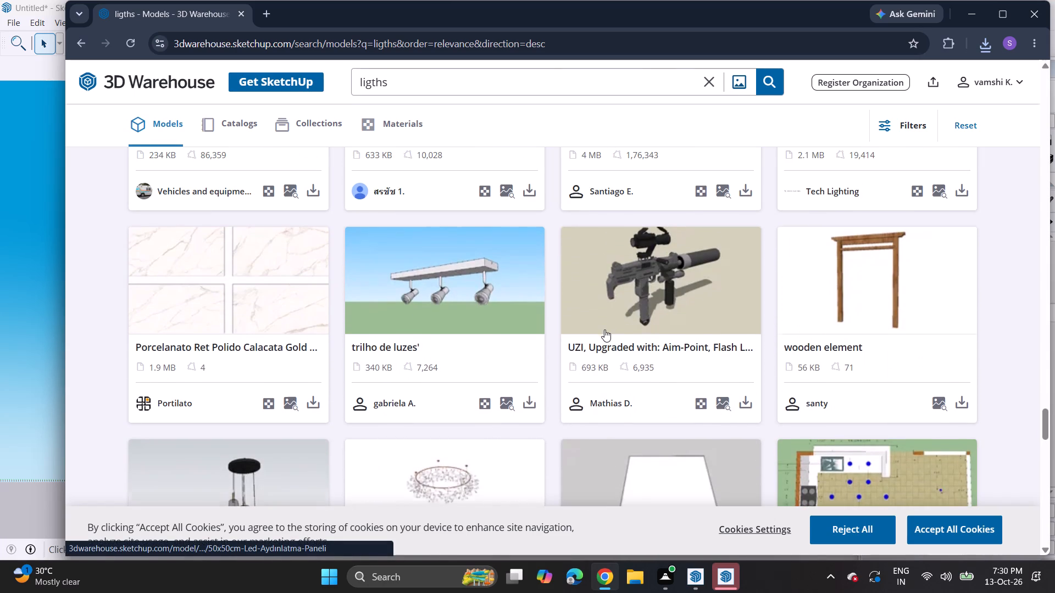
{"action": "scroll", "coordinate": [604, 329], "scroll_direction": "down", "scroll_amount": 4}
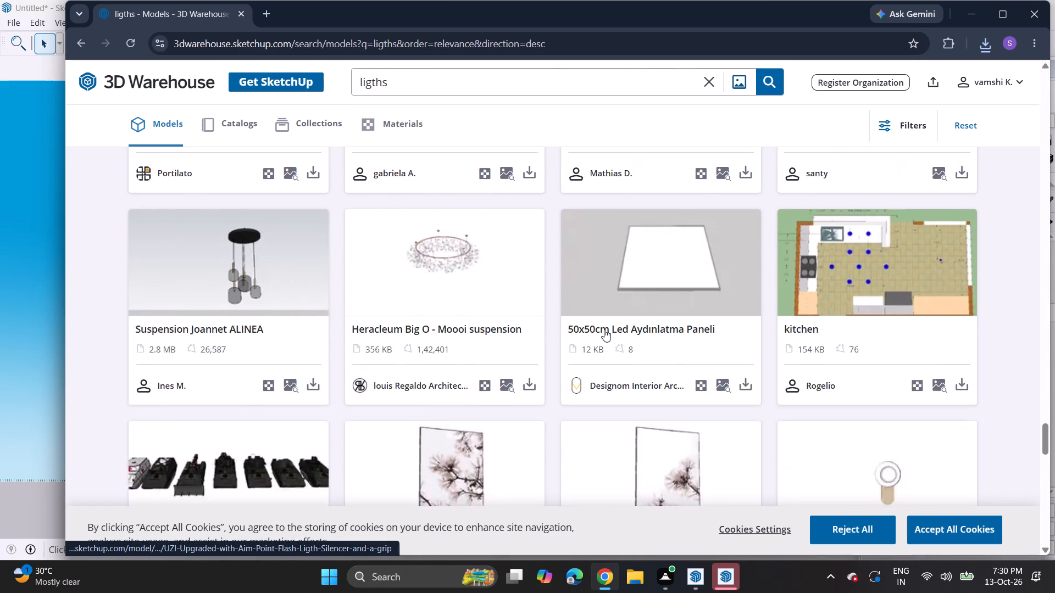
{"action": "scroll", "coordinate": [604, 329], "scroll_direction": "down", "scroll_amount": 4}
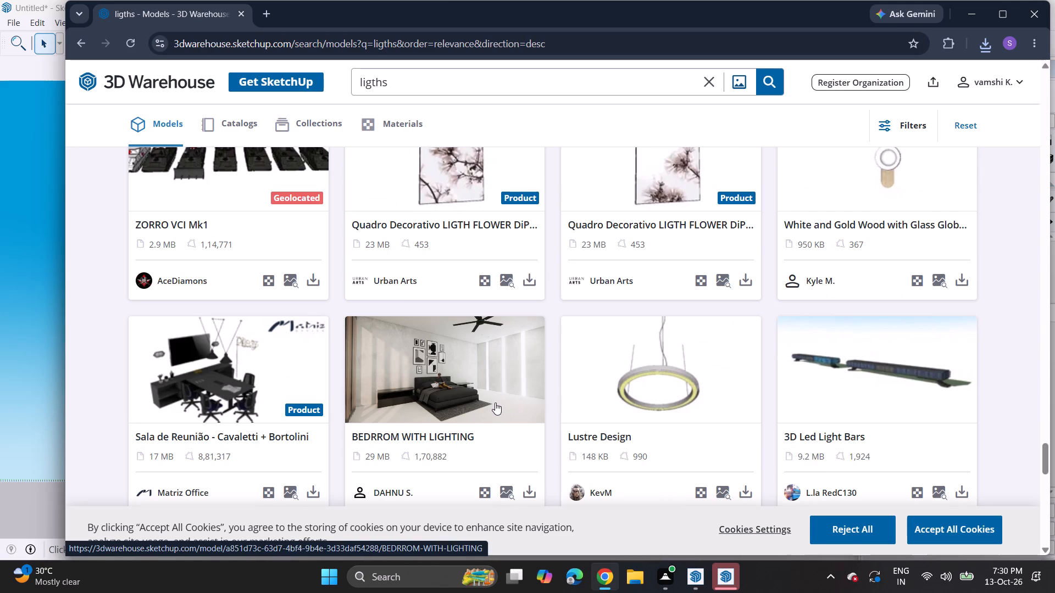
Download the BEDRROM WITH LIGHTING model from the "ligths" results as a SketchUp file.
{"action": "scroll", "coordinate": [495, 402], "scroll_direction": "down", "scroll_amount": 2}
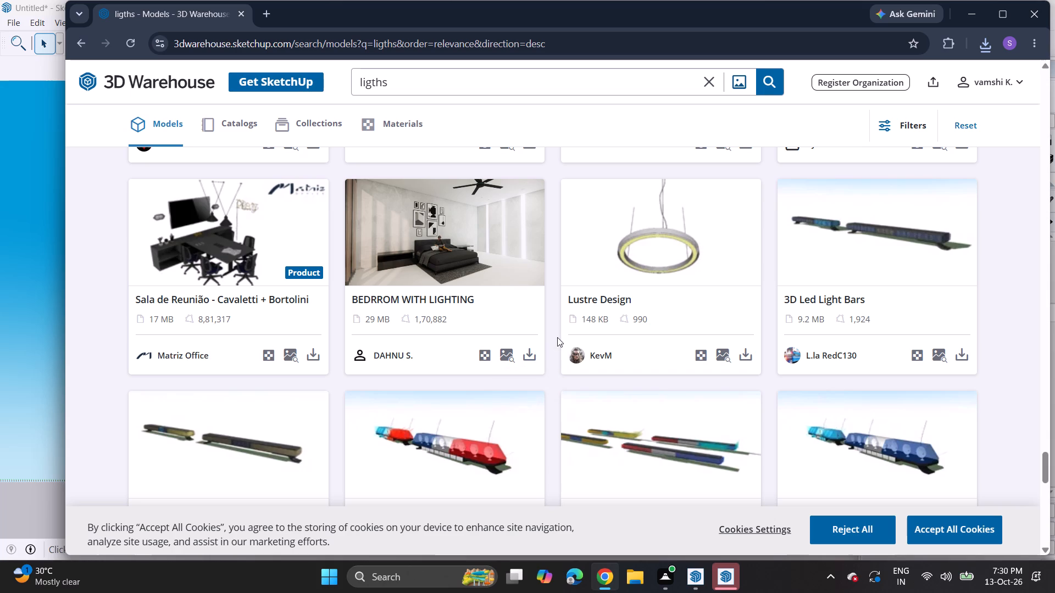
{"action": "left_click", "coordinate": [535, 350]}
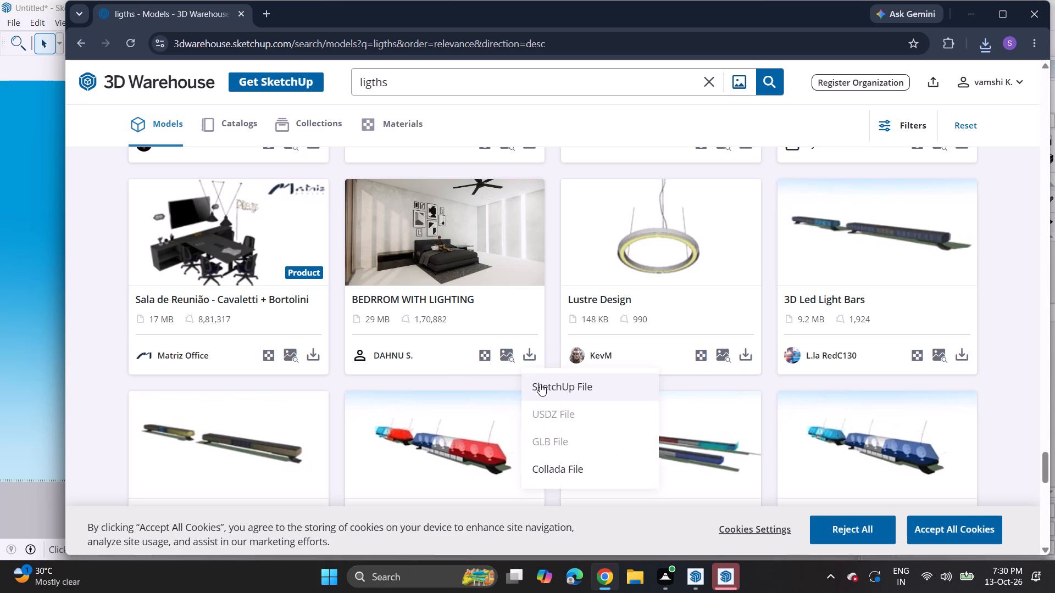
{"action": "left_click", "coordinate": [540, 384]}
Look through the remaining "ligths" results and load another batch of models to examine.
{"action": "scroll", "coordinate": [587, 317], "scroll_direction": "down", "scroll_amount": 5}
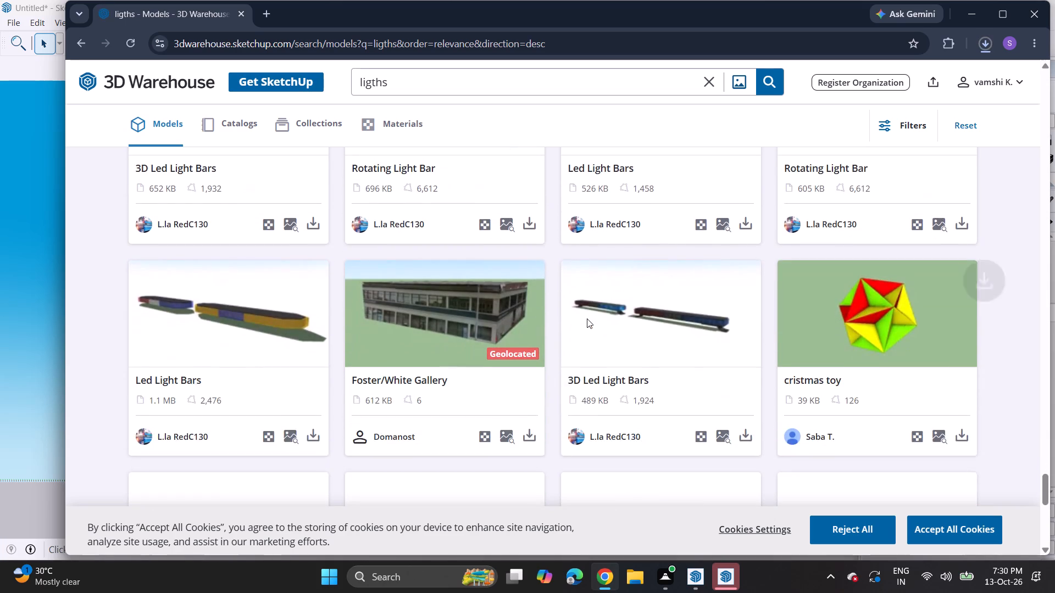
{"action": "scroll", "coordinate": [587, 318], "scroll_direction": "down", "scroll_amount": 2}
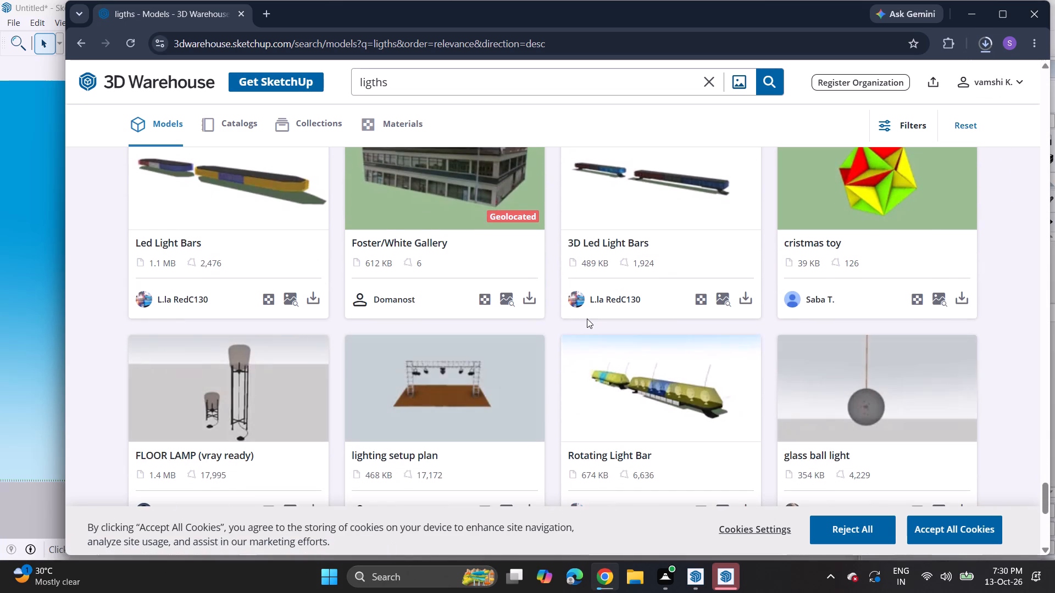
{"action": "scroll", "coordinate": [587, 318], "scroll_direction": "down", "scroll_amount": 4}
{"action": "left_click", "coordinate": [581, 339]}
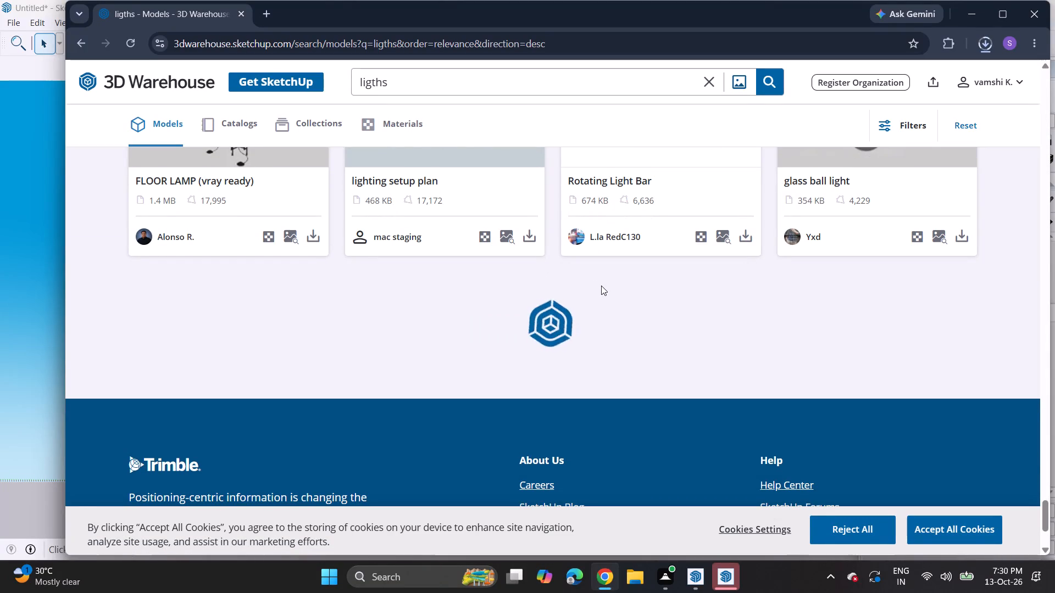
{"action": "scroll", "coordinate": [601, 286], "scroll_direction": "up", "scroll_amount": 1}
{"action": "scroll", "coordinate": [517, 346], "scroll_direction": "down", "scroll_amount": 2}
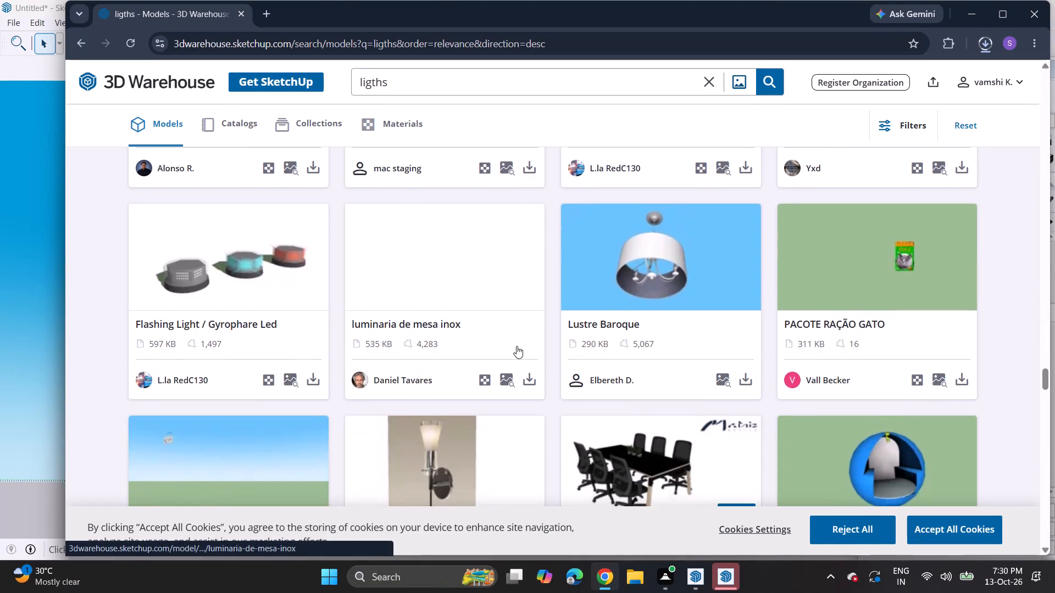
{"action": "scroll", "coordinate": [517, 346], "scroll_direction": "down", "scroll_amount": 2}
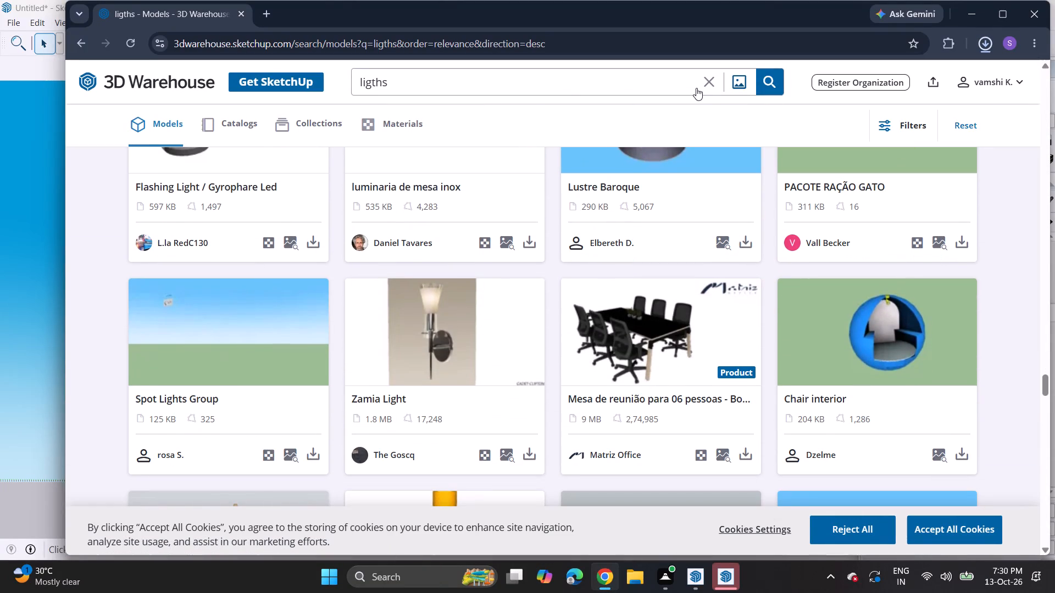
Search 3D Warehouse for "hall" models and return to the start of the results.
{"action": "left_click", "coordinate": [706, 84]}
{"action": "type", "text": "hall"}
{"action": "key", "text": "Return"}
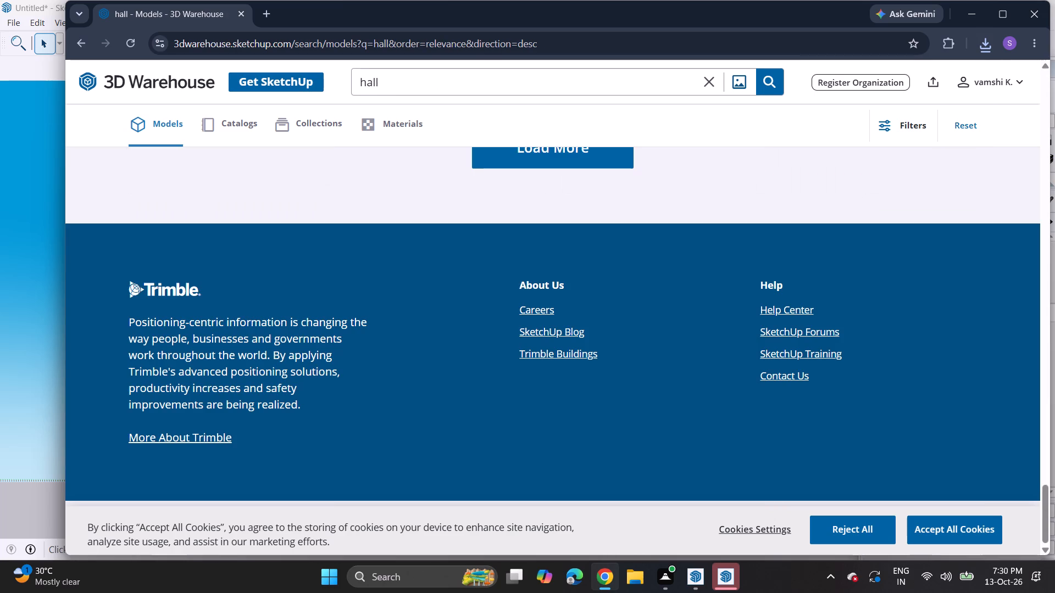
{"action": "scroll", "coordinate": [554, 181], "scroll_direction": "up", "scroll_amount": 2}
{"action": "scroll", "coordinate": [545, 275], "scroll_direction": "up", "scroll_amount": 14}
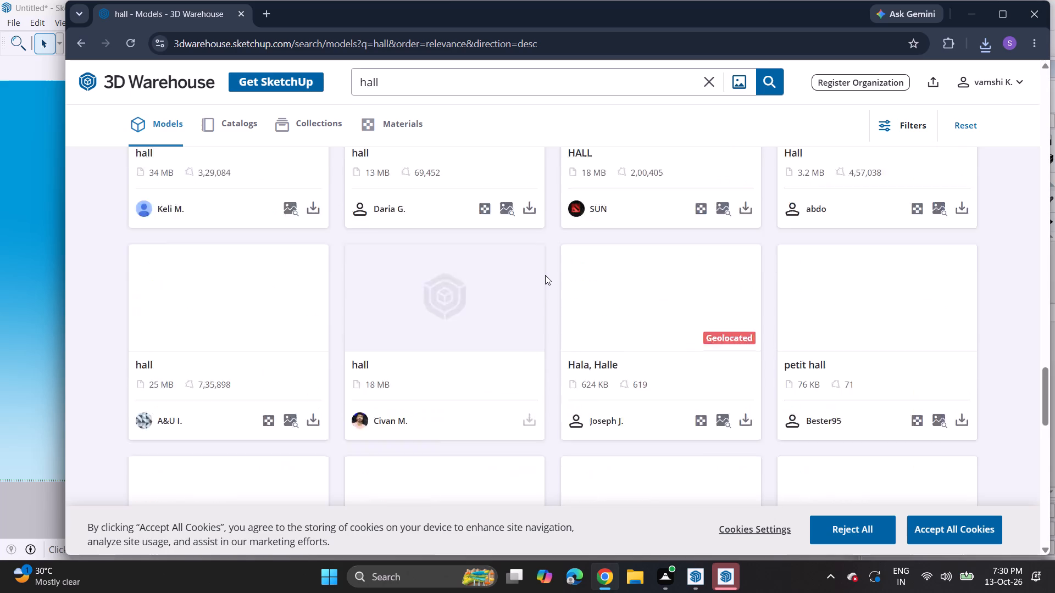
{"action": "scroll", "coordinate": [545, 275], "scroll_direction": "up", "scroll_amount": 11}
{"action": "scroll", "coordinate": [545, 275], "scroll_direction": "down", "scroll_amount": 5}
{"action": "scroll", "coordinate": [545, 275], "scroll_direction": "up", "scroll_amount": 6}
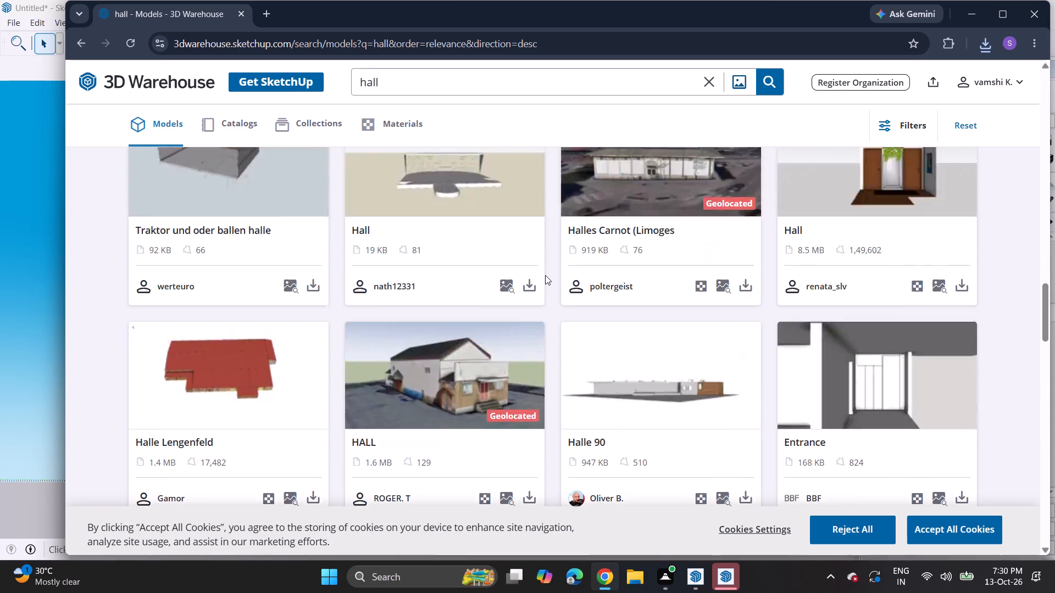
{"action": "scroll", "coordinate": [545, 275], "scroll_direction": "up", "scroll_amount": 5}
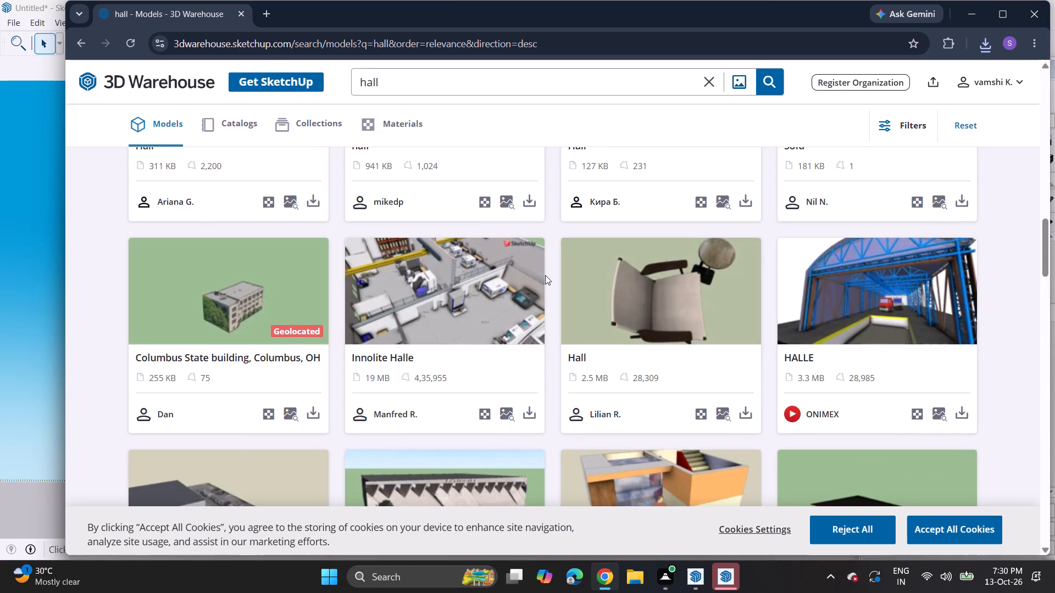
{"action": "scroll", "coordinate": [545, 275], "scroll_direction": "up", "scroll_amount": 6}
{"action": "scroll", "coordinate": [545, 275], "scroll_direction": "up", "scroll_amount": 20}
{"action": "scroll", "coordinate": [545, 275], "scroll_direction": "up", "scroll_amount": 2}
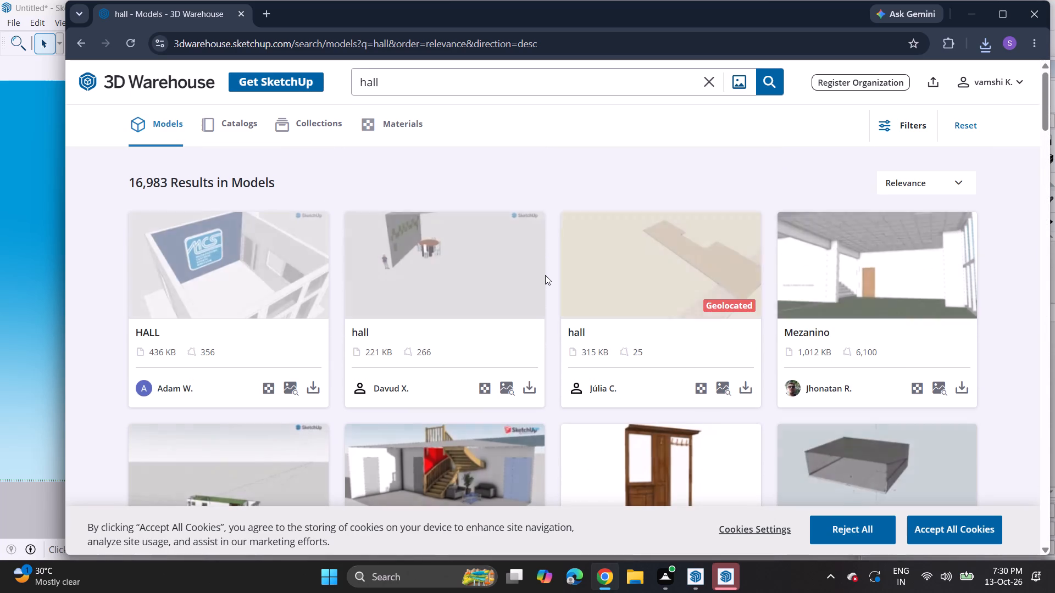
Look through the "hall" search results for a usable model, down to the end of the loaded batch.
{"action": "scroll", "coordinate": [545, 275], "scroll_direction": "down", "scroll_amount": 4}
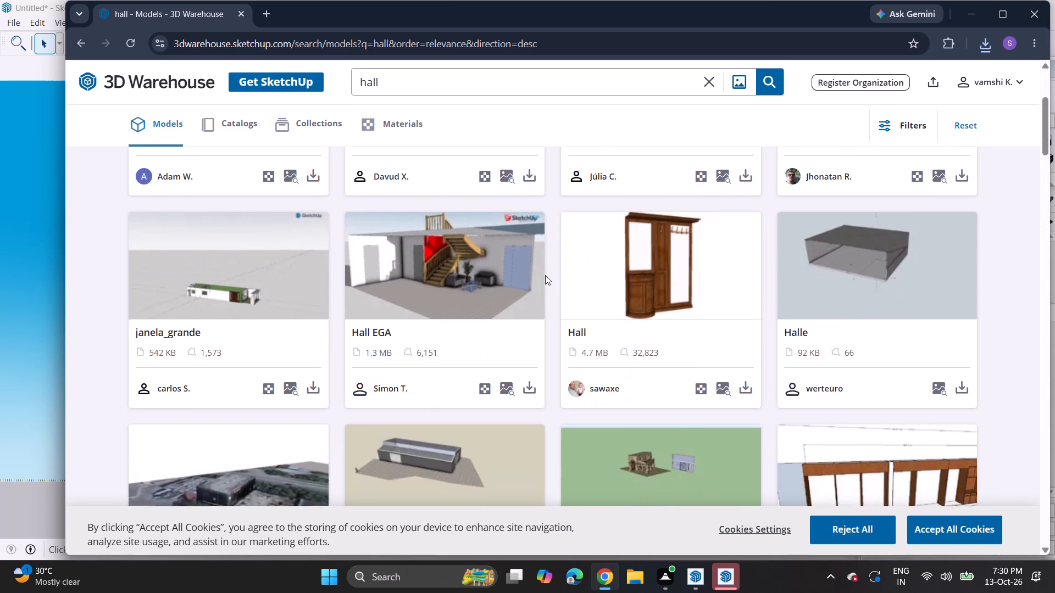
{"action": "scroll", "coordinate": [545, 275], "scroll_direction": "down", "scroll_amount": 4}
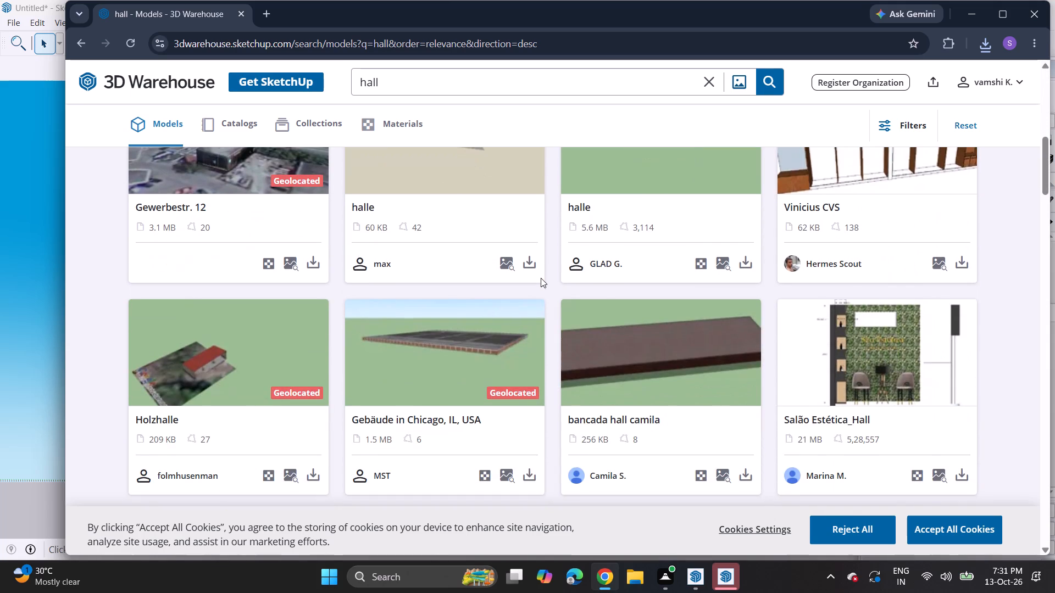
{"action": "scroll", "coordinate": [538, 288], "scroll_direction": "down", "scroll_amount": 8}
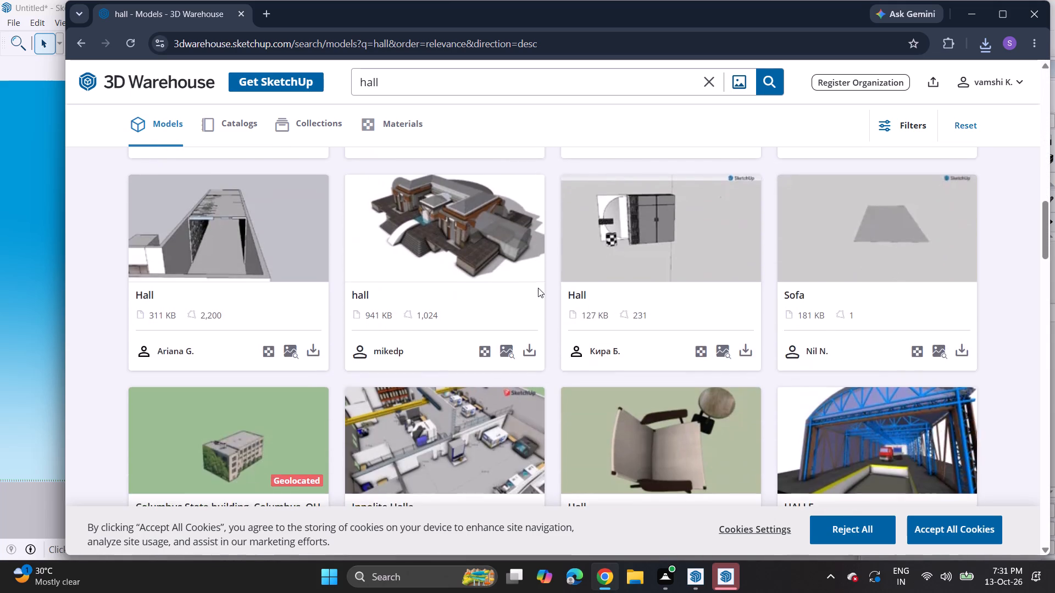
{"action": "scroll", "coordinate": [538, 288], "scroll_direction": "down", "scroll_amount": 15}
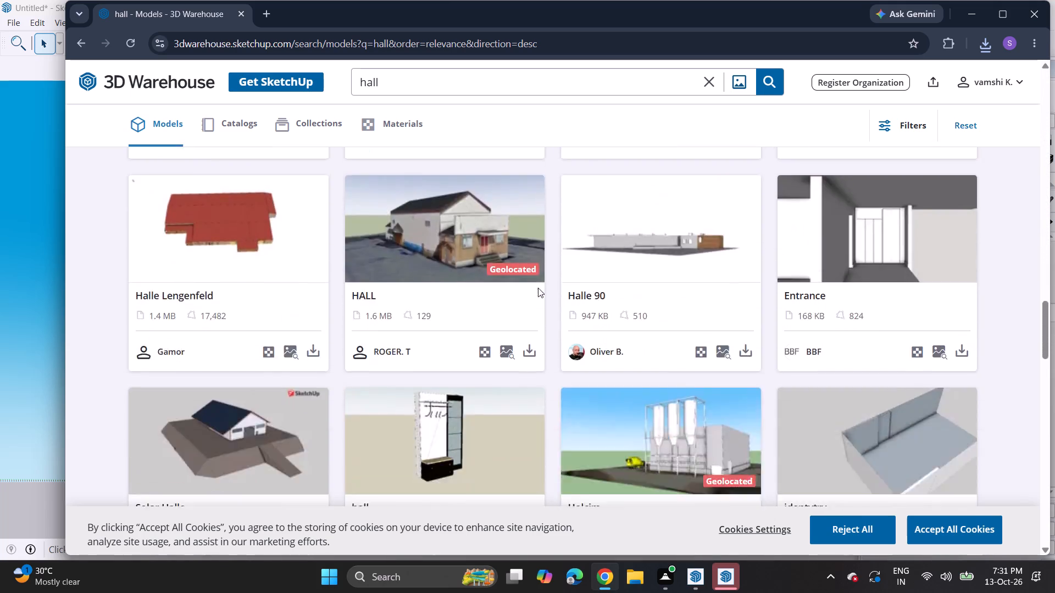
{"action": "scroll", "coordinate": [538, 288], "scroll_direction": "down", "scroll_amount": 8}
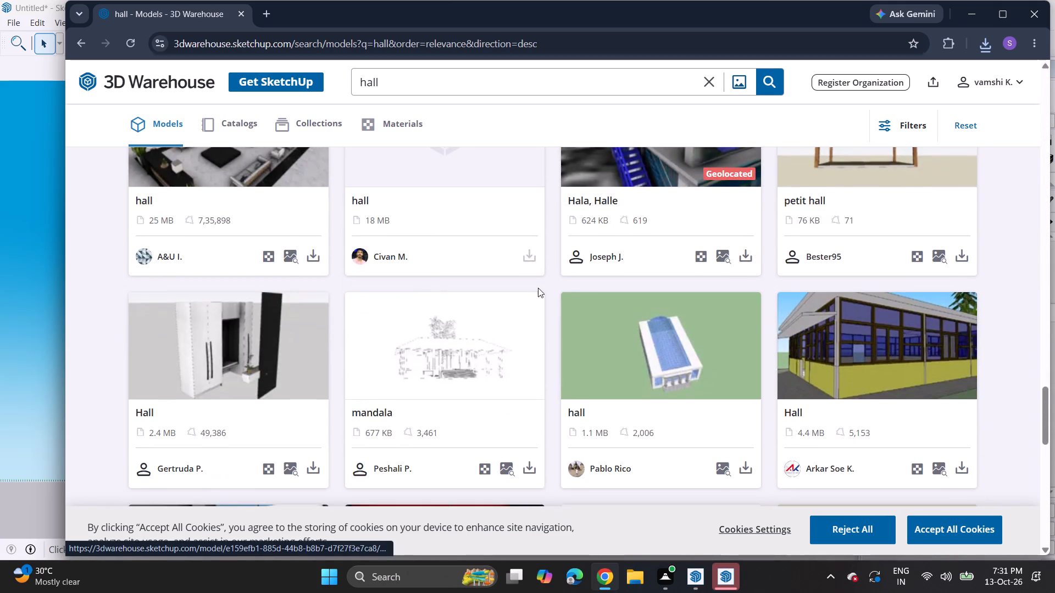
{"action": "scroll", "coordinate": [538, 288], "scroll_direction": "down", "scroll_amount": 10}
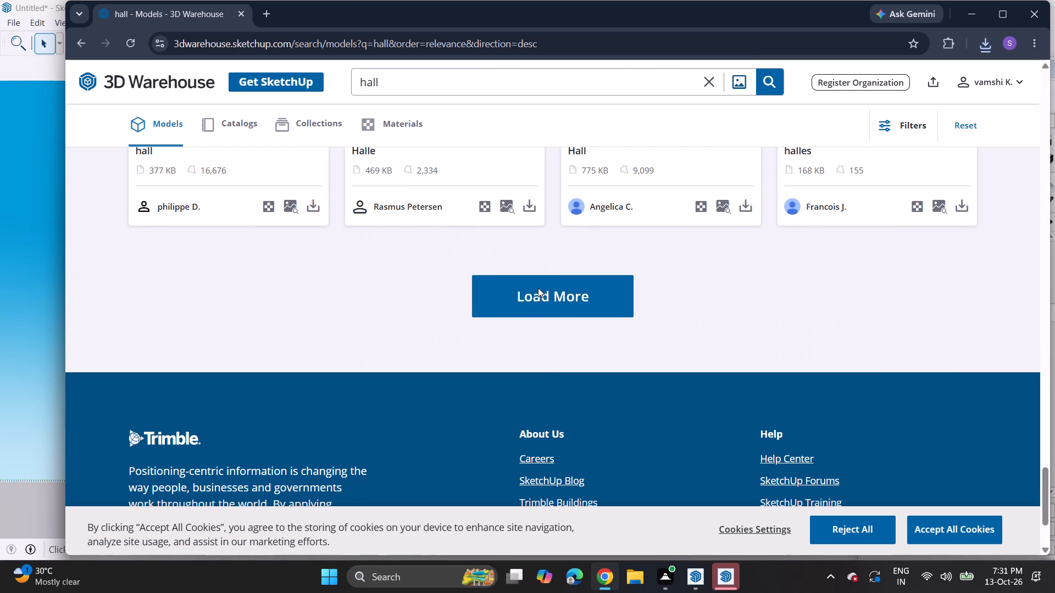
Return to the "ligths" search results and examine the first batch of lighting models from the beginning.
{"action": "left_click", "coordinate": [77, 36]}
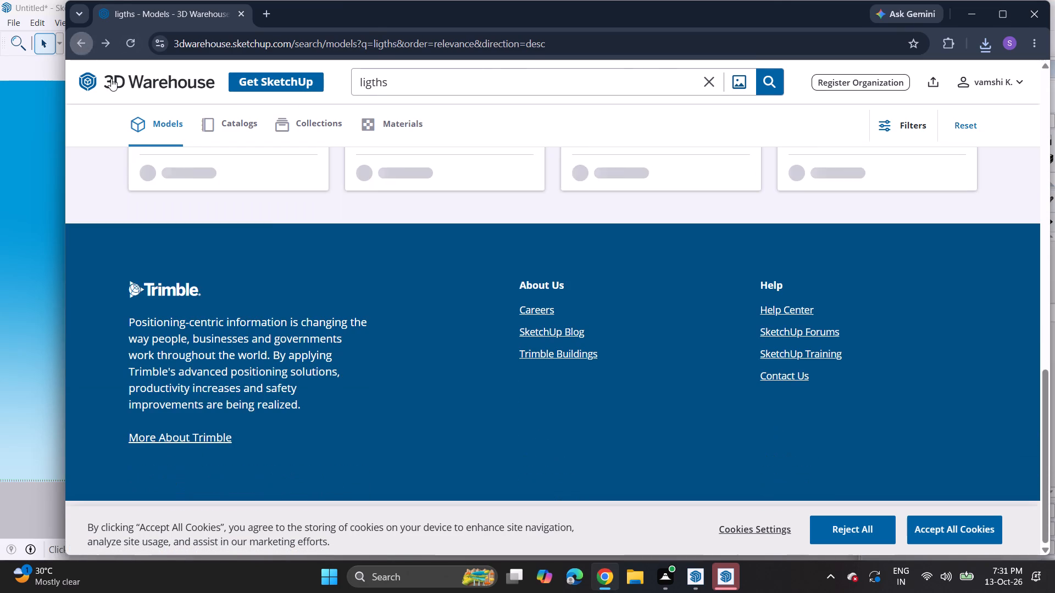
{"action": "scroll", "coordinate": [387, 247], "scroll_direction": "up", "scroll_amount": 17}
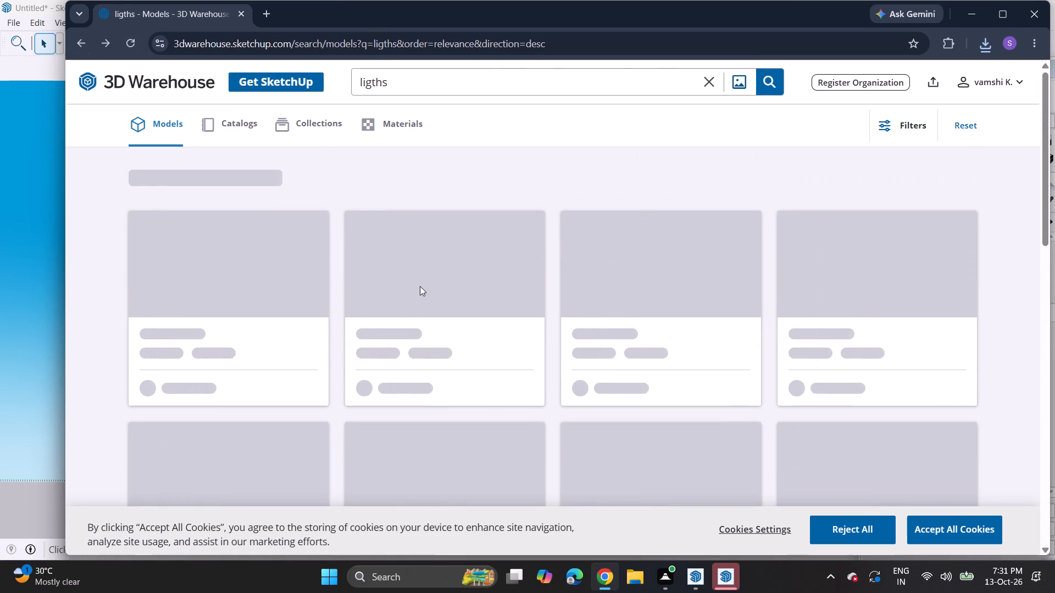
{"action": "scroll", "coordinate": [420, 286], "scroll_direction": "up", "scroll_amount": 5}
{"action": "scroll", "coordinate": [429, 315], "scroll_direction": "down", "scroll_amount": 3}
{"action": "scroll", "coordinate": [419, 315], "scroll_direction": "up", "scroll_amount": 4}
{"action": "scroll", "coordinate": [414, 323], "scroll_direction": "down", "scroll_amount": 2}
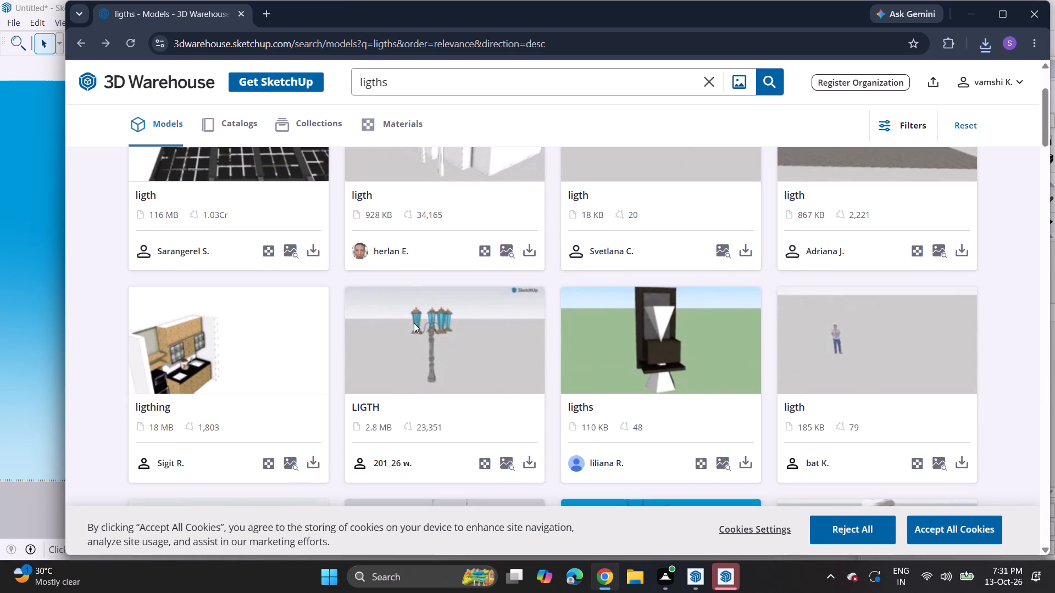
{"action": "scroll", "coordinate": [414, 325], "scroll_direction": "down", "scroll_amount": 9}
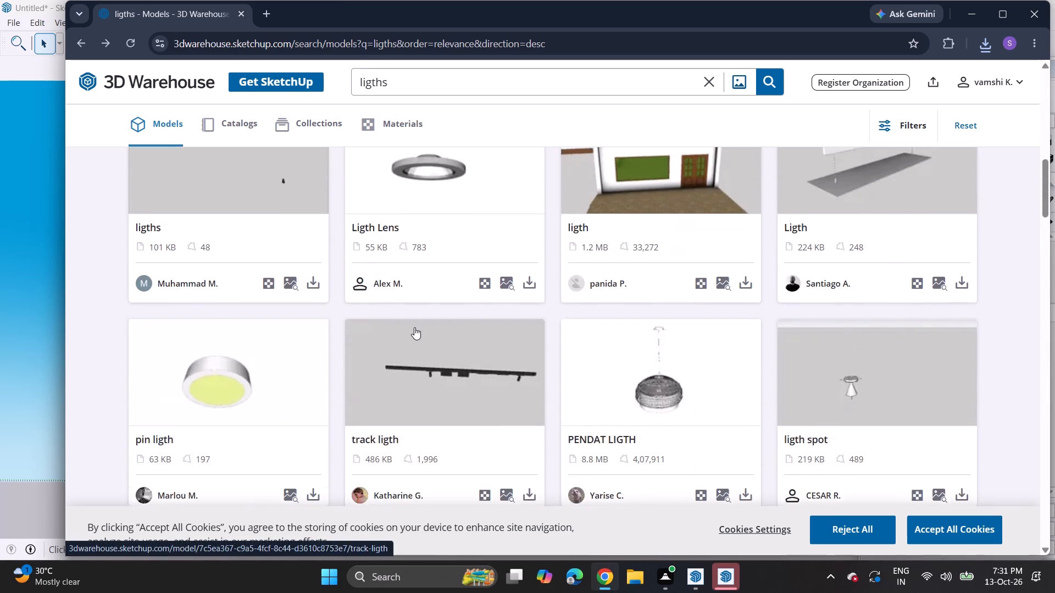
{"action": "scroll", "coordinate": [414, 327], "scroll_direction": "down", "scroll_amount": 3}
{"action": "scroll", "coordinate": [414, 327], "scroll_direction": "down", "scroll_amount": 19}
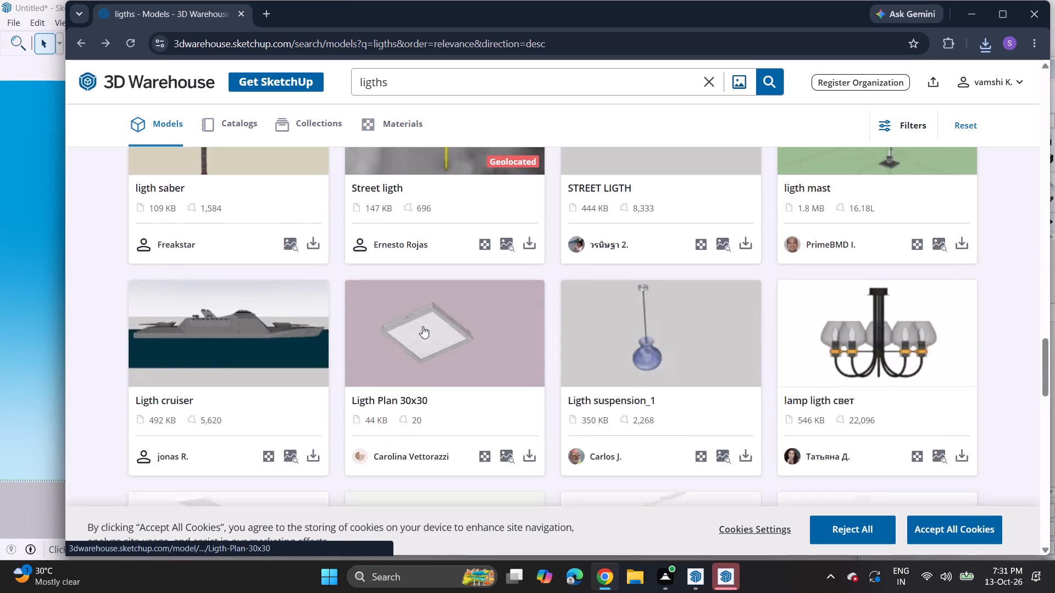
{"action": "scroll", "coordinate": [423, 326], "scroll_direction": "down", "scroll_amount": 19}
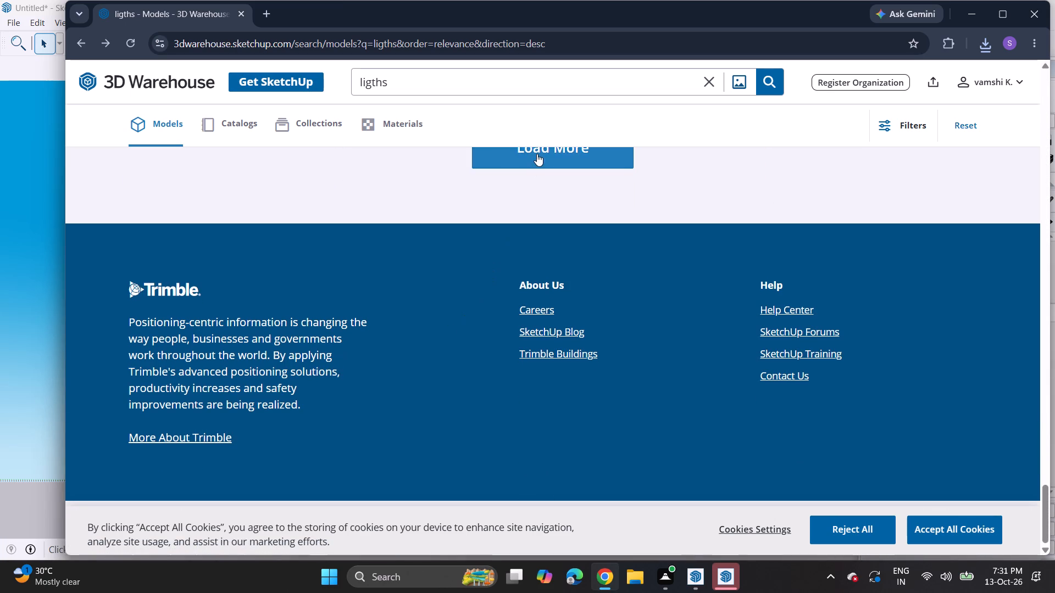
Load more "ligths" results and examine the additional models as far as BEDRROM WITH LIGHTING.
{"action": "left_click", "coordinate": [537, 154]}
{"action": "scroll", "coordinate": [488, 205], "scroll_direction": "down", "scroll_amount": 3}
{"action": "scroll", "coordinate": [488, 213], "scroll_direction": "up", "scroll_amount": 5}
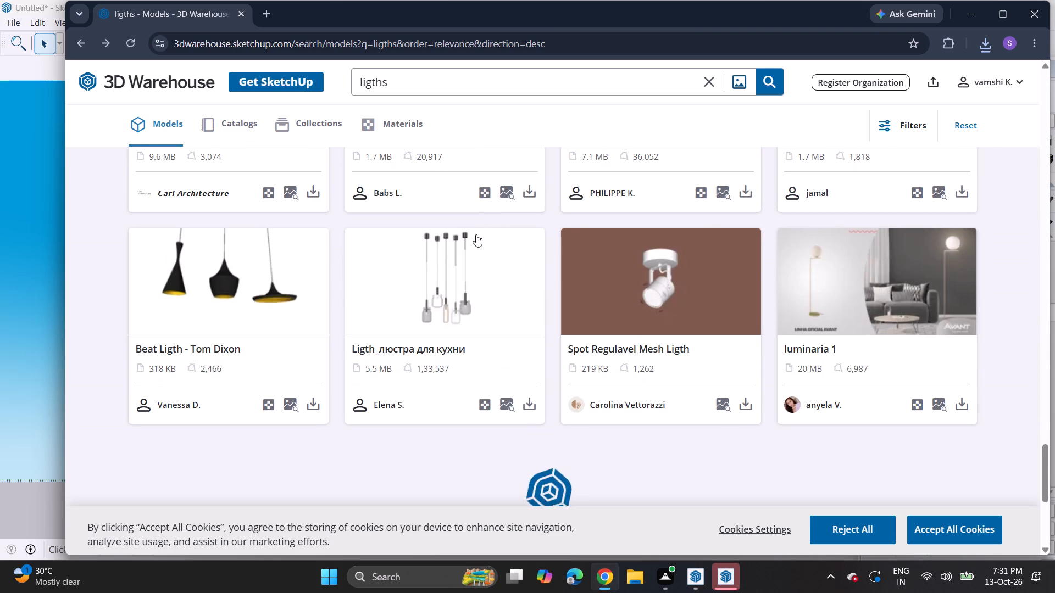
{"action": "scroll", "coordinate": [488, 238], "scroll_direction": "down", "scroll_amount": 3}
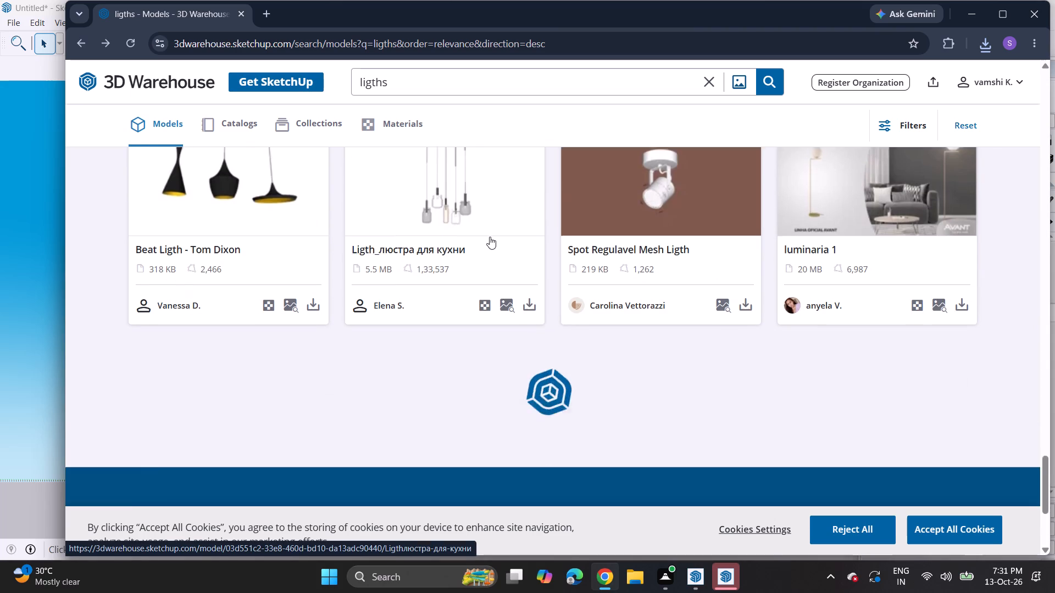
{"action": "scroll", "coordinate": [490, 237], "scroll_direction": "up", "scroll_amount": 2}
{"action": "scroll", "coordinate": [490, 237], "scroll_direction": "down", "scroll_amount": 2}
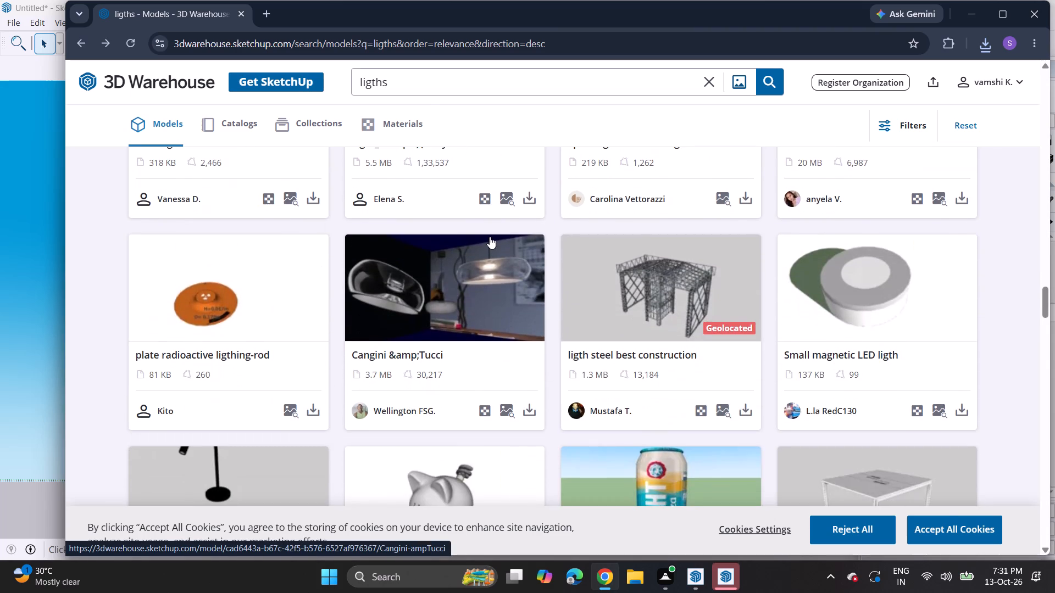
{"action": "scroll", "coordinate": [490, 237], "scroll_direction": "down", "scroll_amount": 6}
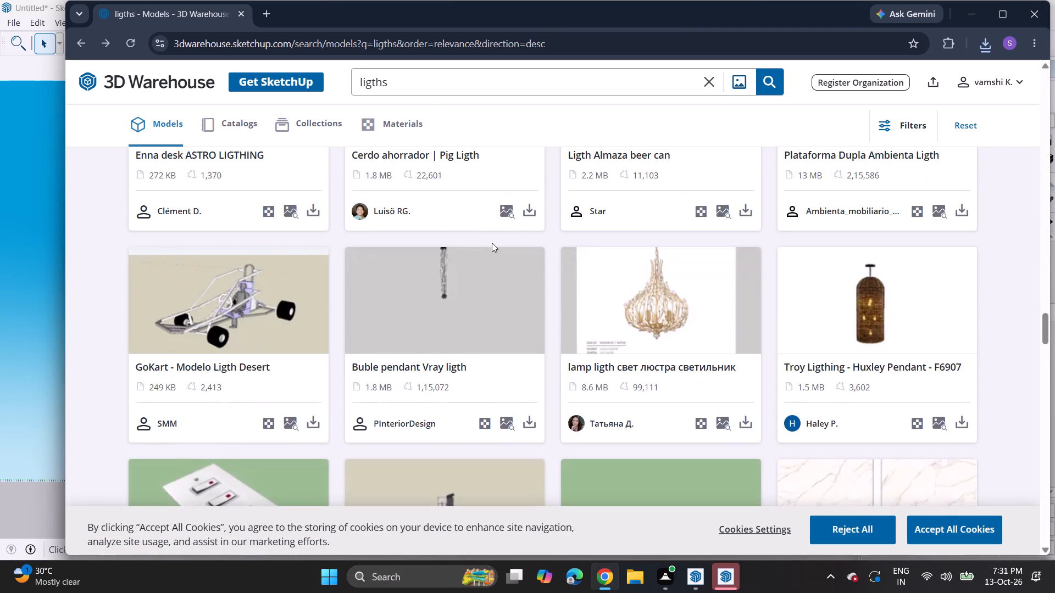
{"action": "scroll", "coordinate": [492, 243], "scroll_direction": "down", "scroll_amount": 20}
{"action": "scroll", "coordinate": [492, 243], "scroll_direction": "down", "scroll_amount": 8}
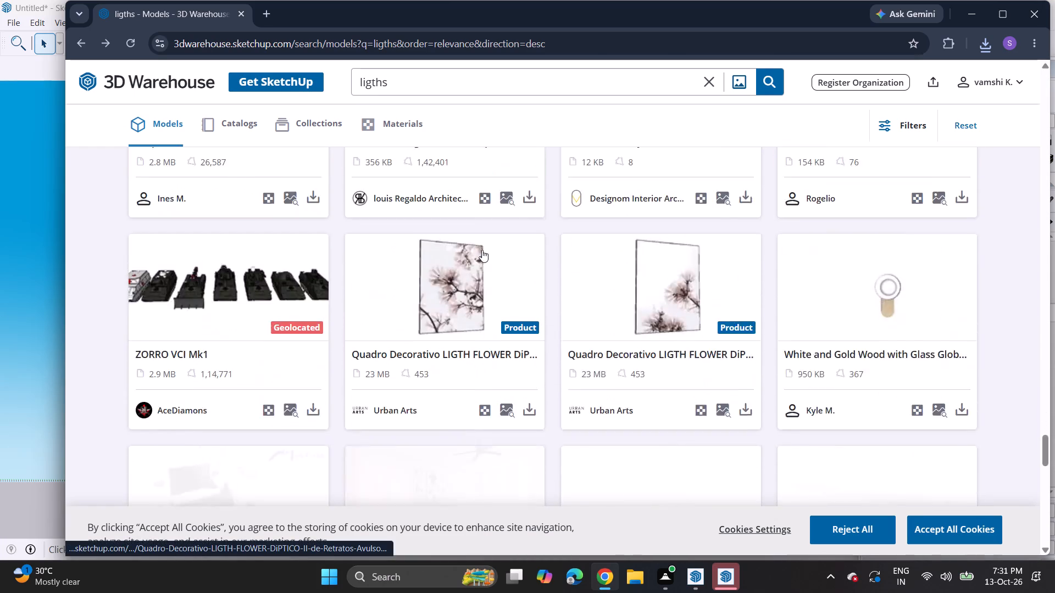
{"action": "scroll", "coordinate": [482, 250], "scroll_direction": "down", "scroll_amount": 7}
{"action": "scroll", "coordinate": [479, 259], "scroll_direction": "up", "scroll_amount": 4}
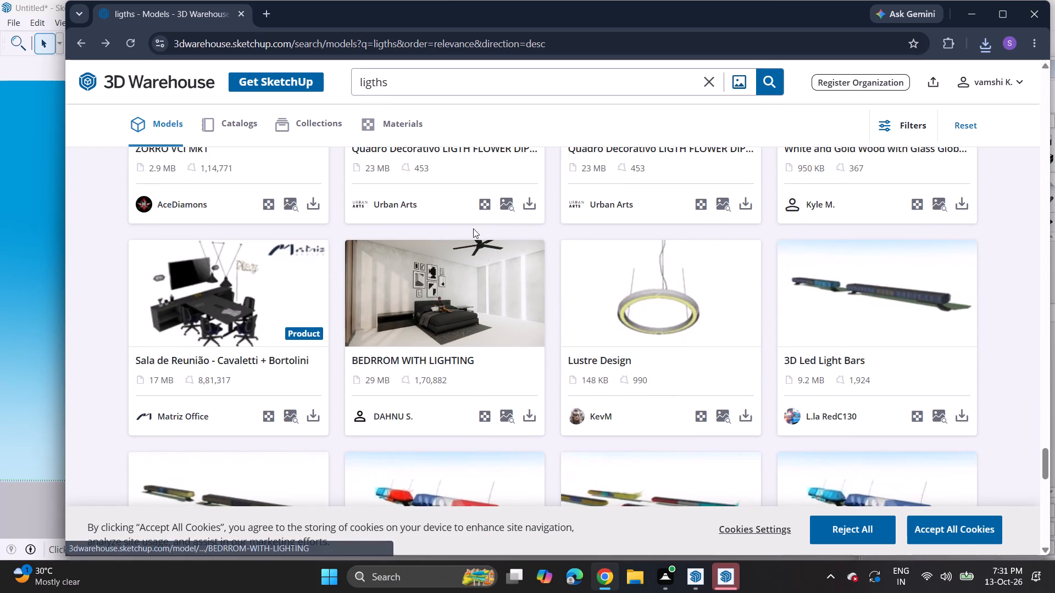
Open the BEDRROM WITH LIGHTING model page and examine its 3D preview, ambient occlusion view, model info and related content.
{"action": "left_click", "coordinate": [448, 328]}
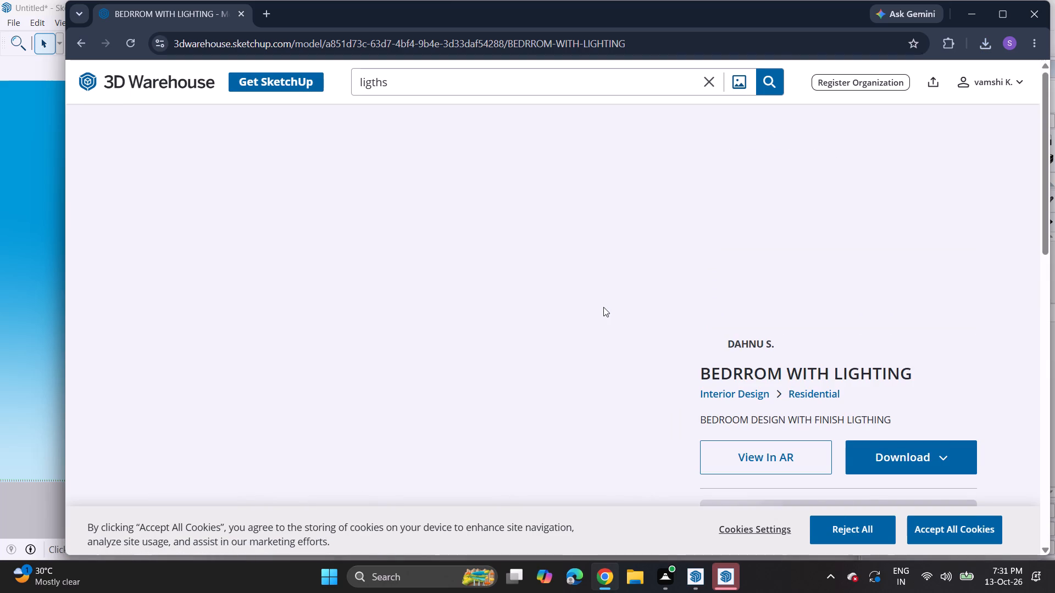
{"action": "scroll", "coordinate": [608, 334], "scroll_direction": "down", "scroll_amount": 7}
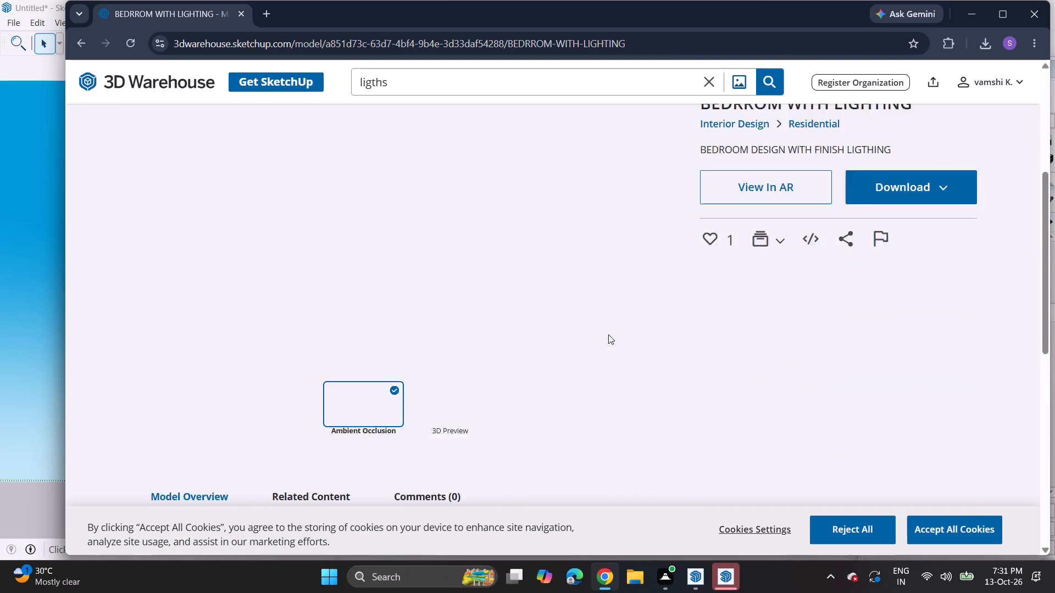
{"action": "left_click", "coordinate": [463, 197]}
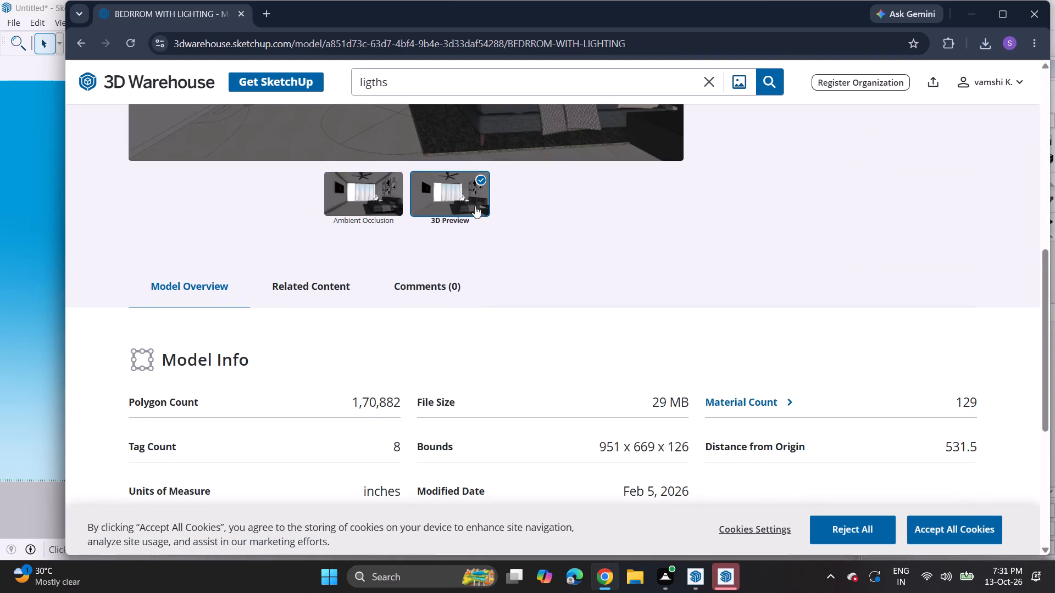
{"action": "scroll", "coordinate": [524, 240], "scroll_direction": "up", "scroll_amount": 3}
{"action": "left_click", "coordinate": [363, 406]}
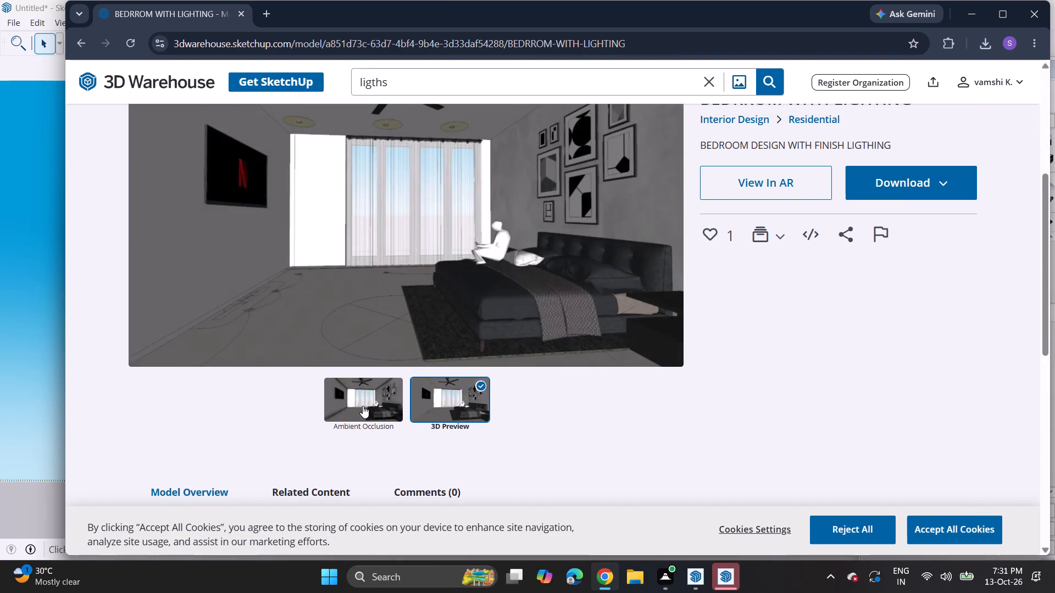
{"action": "scroll", "coordinate": [390, 435], "scroll_direction": "down", "scroll_amount": 10}
{"action": "scroll", "coordinate": [454, 372], "scroll_direction": "up", "scroll_amount": 4}
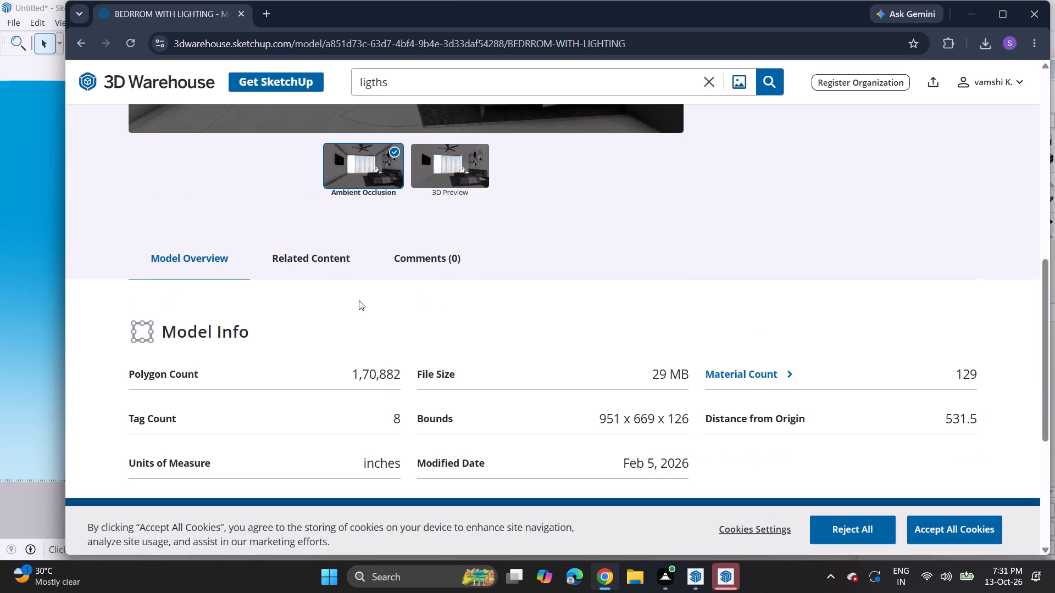
{"action": "left_click", "coordinate": [331, 271]}
{"action": "scroll", "coordinate": [401, 238], "scroll_direction": "up", "scroll_amount": 1}
{"action": "scroll", "coordinate": [409, 277], "scroll_direction": "down", "scroll_amount": 3}
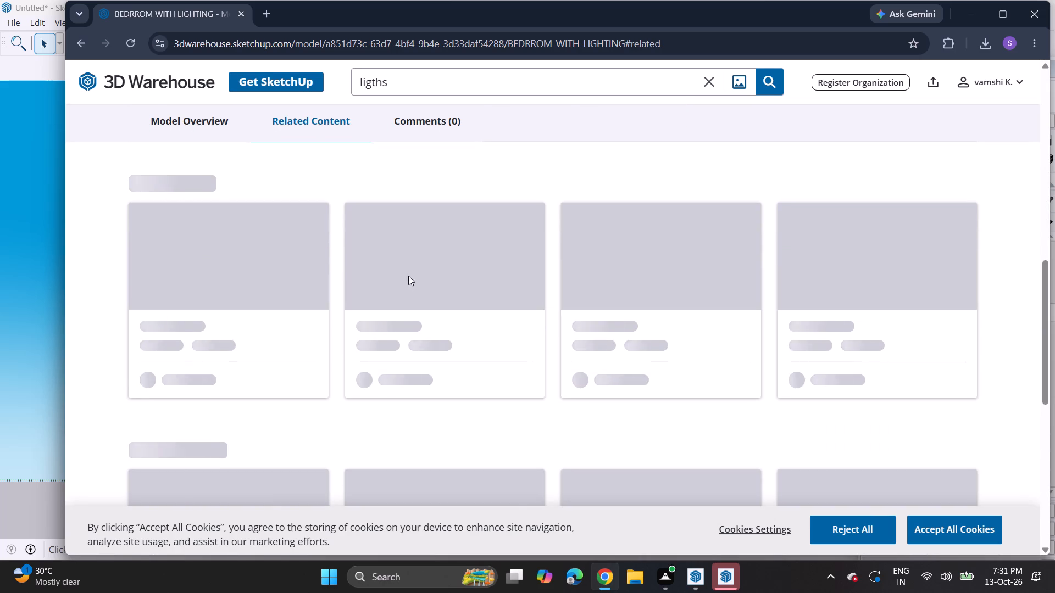
{"action": "scroll", "coordinate": [426, 285], "scroll_direction": "up", "scroll_amount": 2}
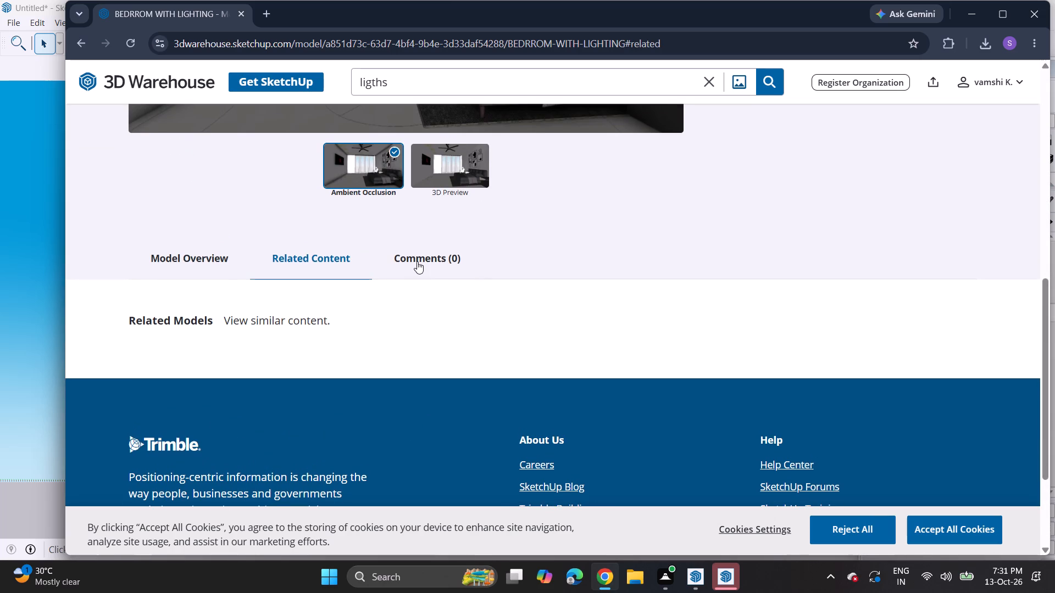
{"action": "scroll", "coordinate": [426, 291], "scroll_direction": "down", "scroll_amount": 11}
{"action": "scroll", "coordinate": [437, 300], "scroll_direction": "up", "scroll_amount": 7}
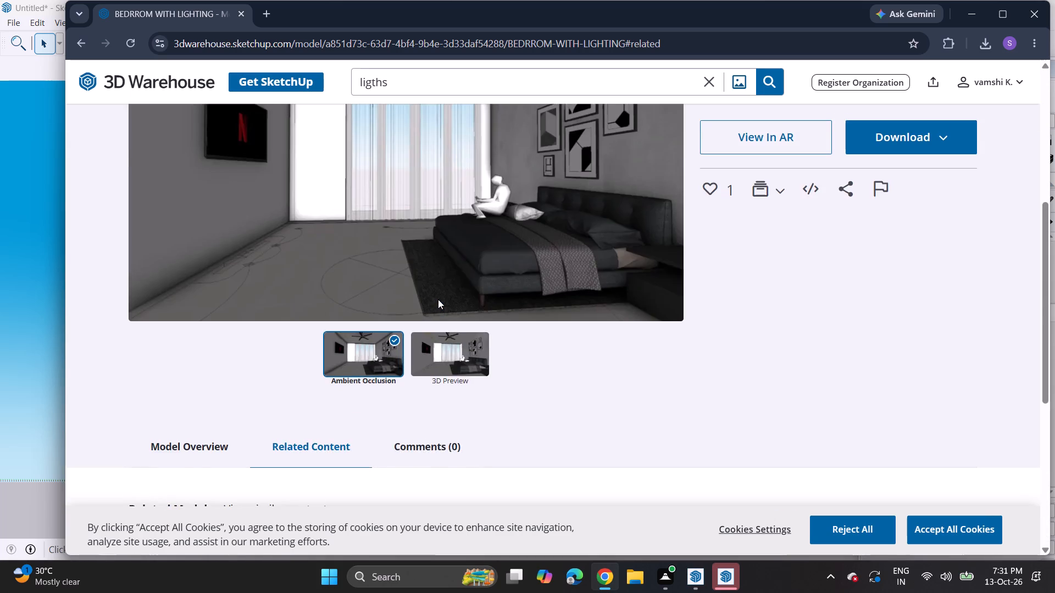
{"action": "scroll", "coordinate": [438, 299], "scroll_direction": "up", "scroll_amount": 5}
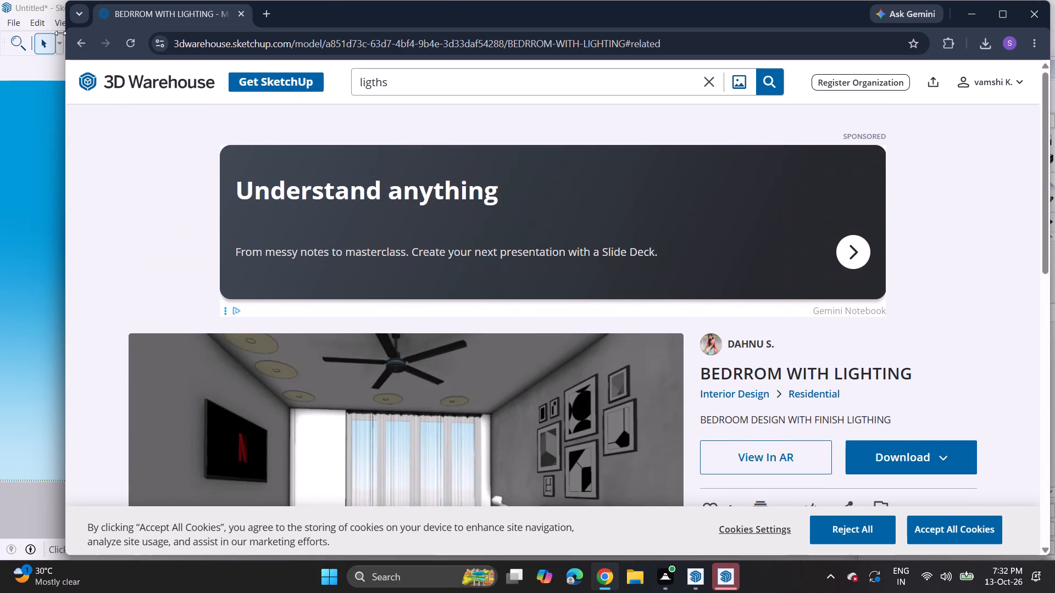
Go back to the "ligths" results, look through the remaining models and load another batch.
{"action": "left_click", "coordinate": [72, 48]}
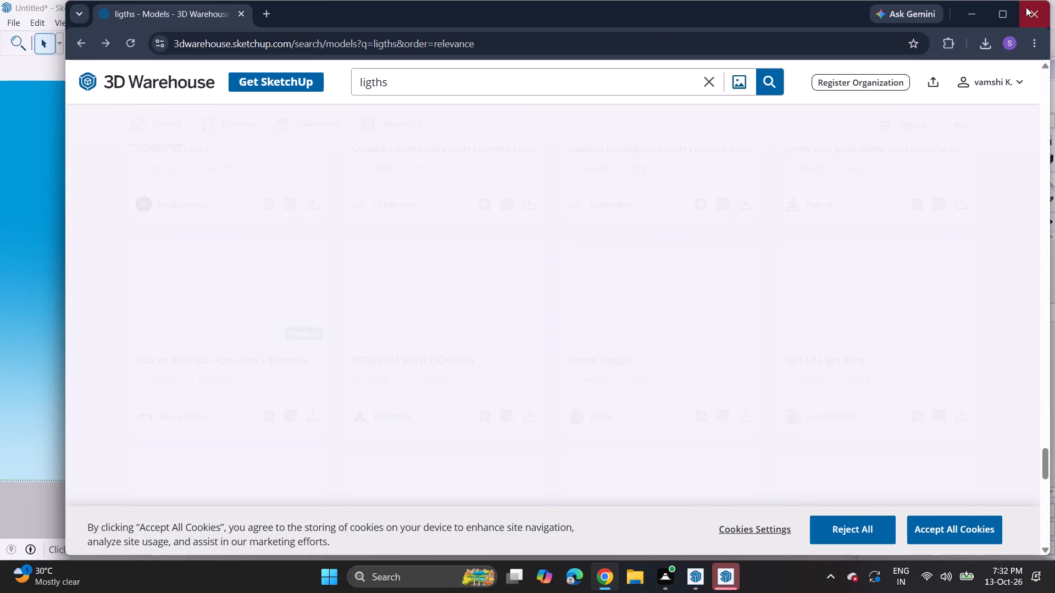
{"action": "scroll", "coordinate": [751, 243], "scroll_direction": "down", "scroll_amount": 3}
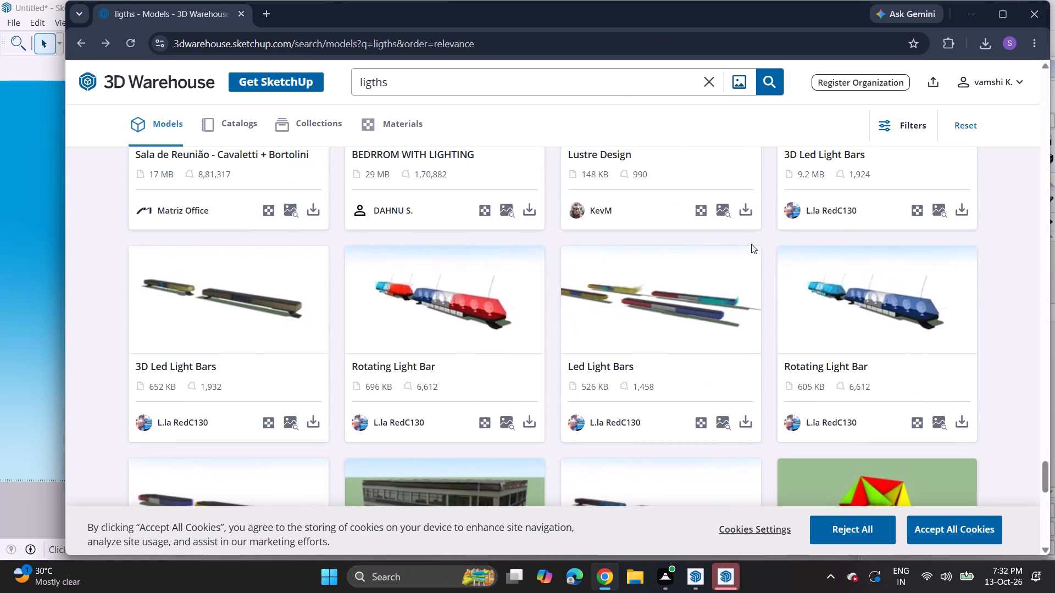
{"action": "scroll", "coordinate": [751, 244], "scroll_direction": "down", "scroll_amount": 8}
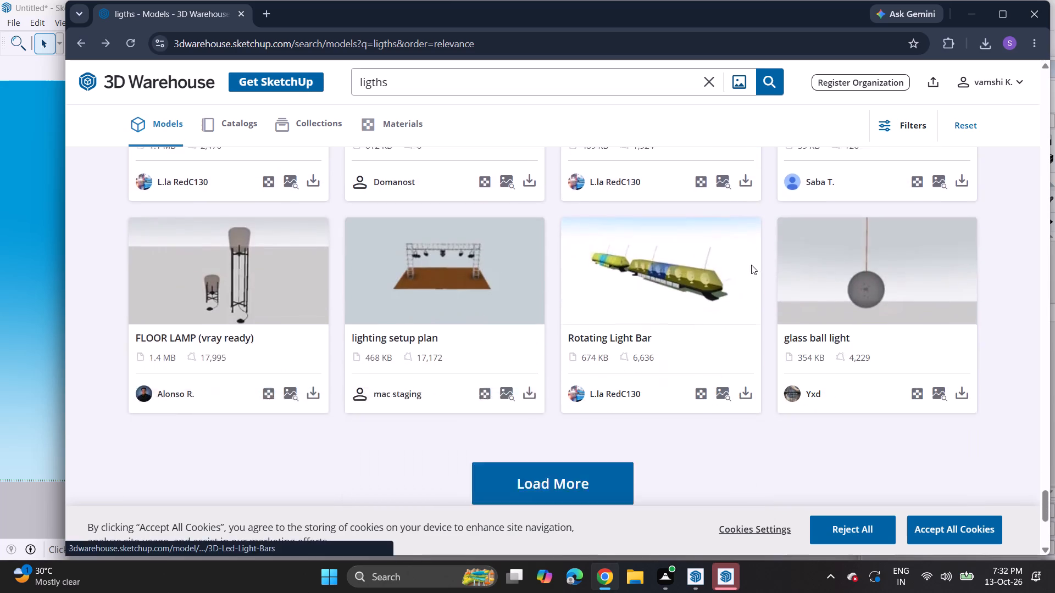
{"action": "left_click", "coordinate": [579, 394]}
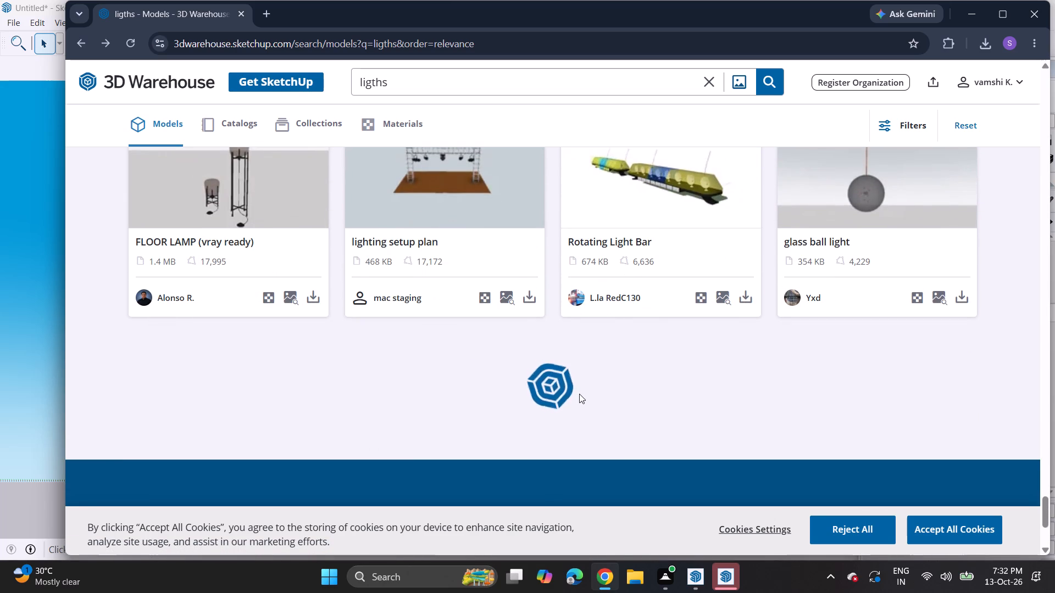
Find the Lampara tubo - linear lamp model among the newly loaded results and download it.
{"action": "scroll", "coordinate": [663, 341], "scroll_direction": "down", "scroll_amount": 7}
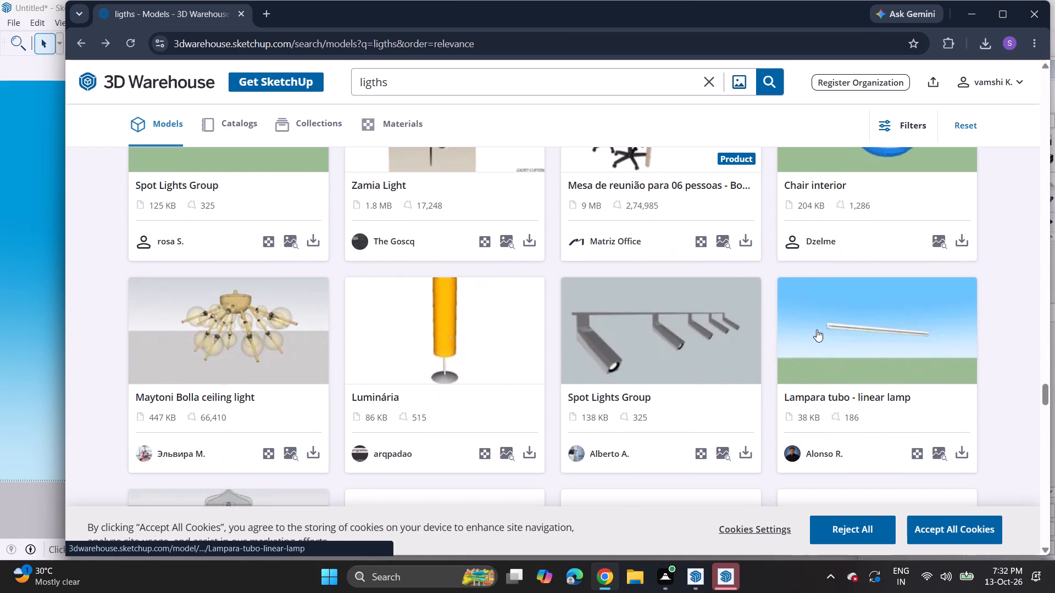
{"action": "left_click", "coordinate": [957, 452]}
{"action": "left_click", "coordinate": [912, 335]}
Finish looking over the "ligths" results and search 3D Warehouse for "linear lamp" instead.
{"action": "scroll", "coordinate": [883, 368], "scroll_direction": "up", "scroll_amount": 2}
{"action": "scroll", "coordinate": [887, 374], "scroll_direction": "down", "scroll_amount": 1}
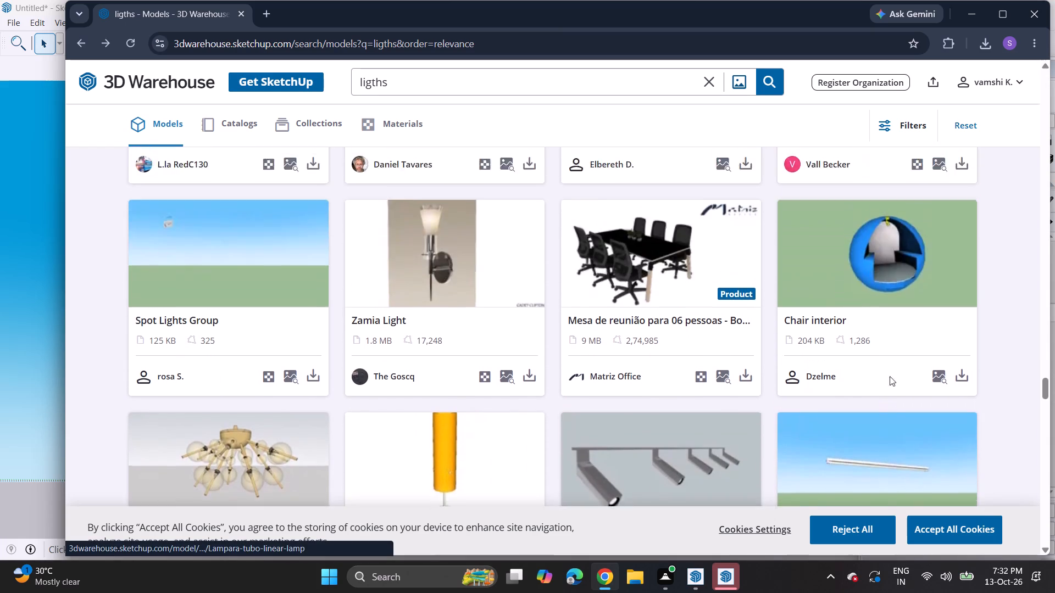
{"action": "scroll", "coordinate": [890, 376], "scroll_direction": "down", "scroll_amount": 7}
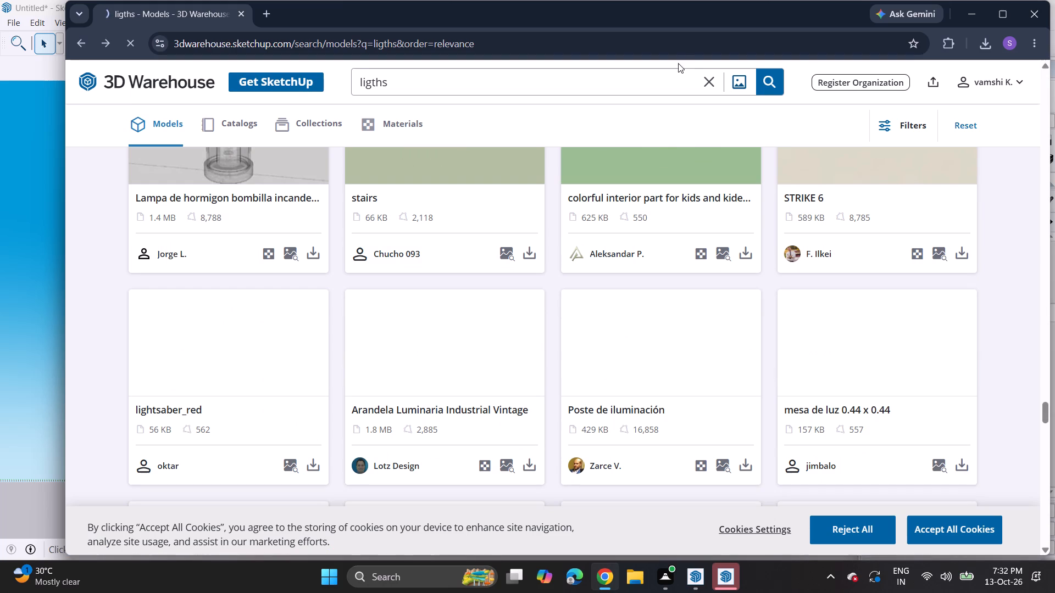
{"action": "left_click", "coordinate": [707, 71]}
{"action": "left_click", "coordinate": [707, 71]}
{"action": "left_click", "coordinate": [705, 80]}
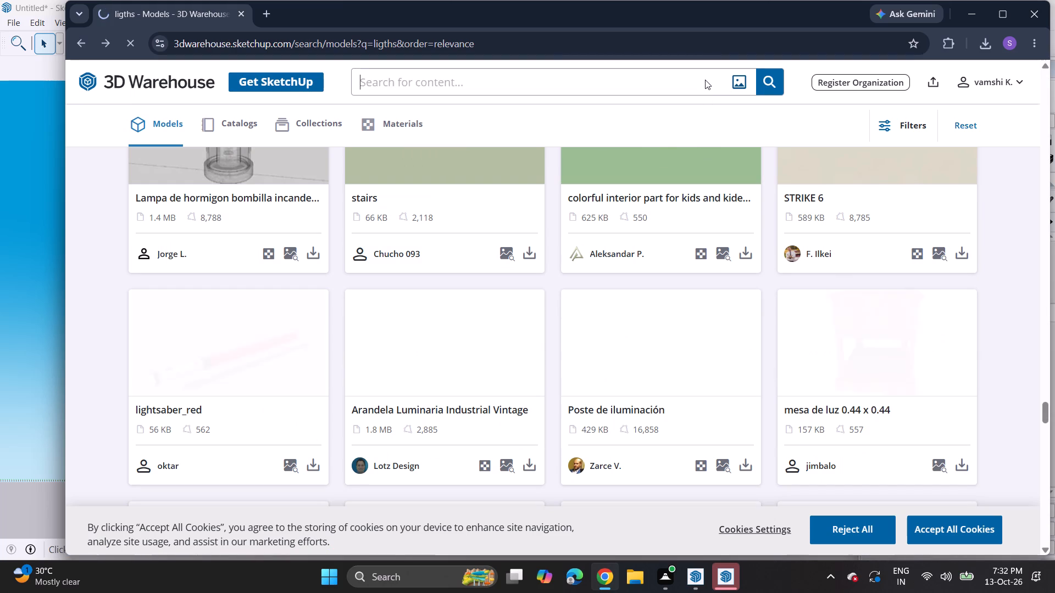
{"action": "type", "text": "linear"}
{"action": "type", "text": "lamp"}
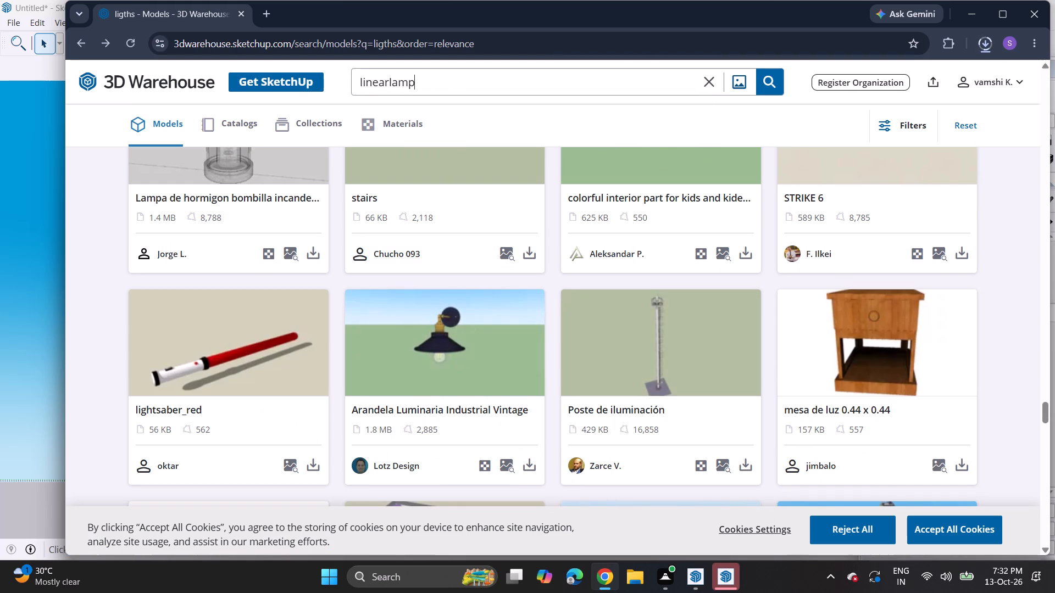
{"action": "left_click", "coordinate": [387, 83]}
{"action": "key", "text": "space"}
{"action": "key", "text": "Return"}
Examine the first rows of "linear lamp" results, as far as the Muuto Linear table, pendant and mounted lamps.
{"action": "scroll", "coordinate": [431, 205], "scroll_direction": "up", "scroll_amount": 2}
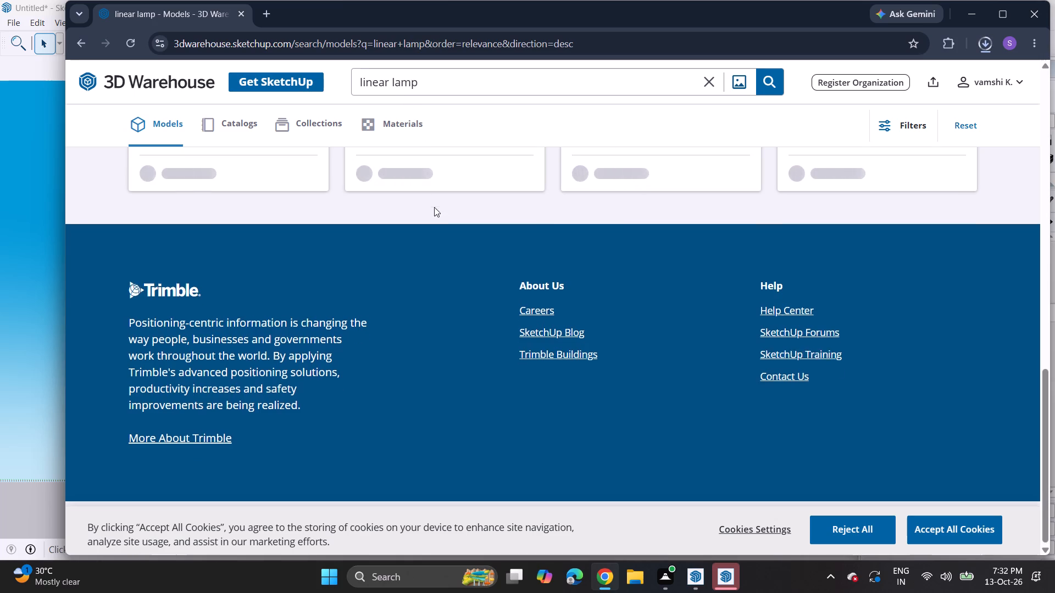
{"action": "scroll", "coordinate": [434, 207], "scroll_direction": "up", "scroll_amount": 16}
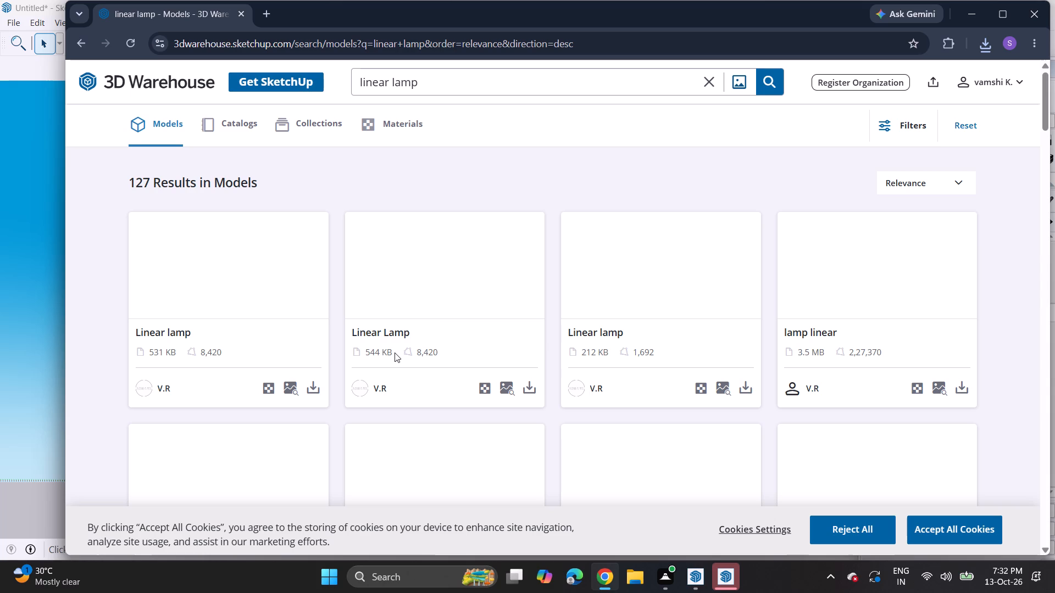
{"action": "scroll", "coordinate": [395, 353], "scroll_direction": "down", "scroll_amount": 10}
{"action": "scroll", "coordinate": [395, 353], "scroll_direction": "up", "scroll_amount": 5}
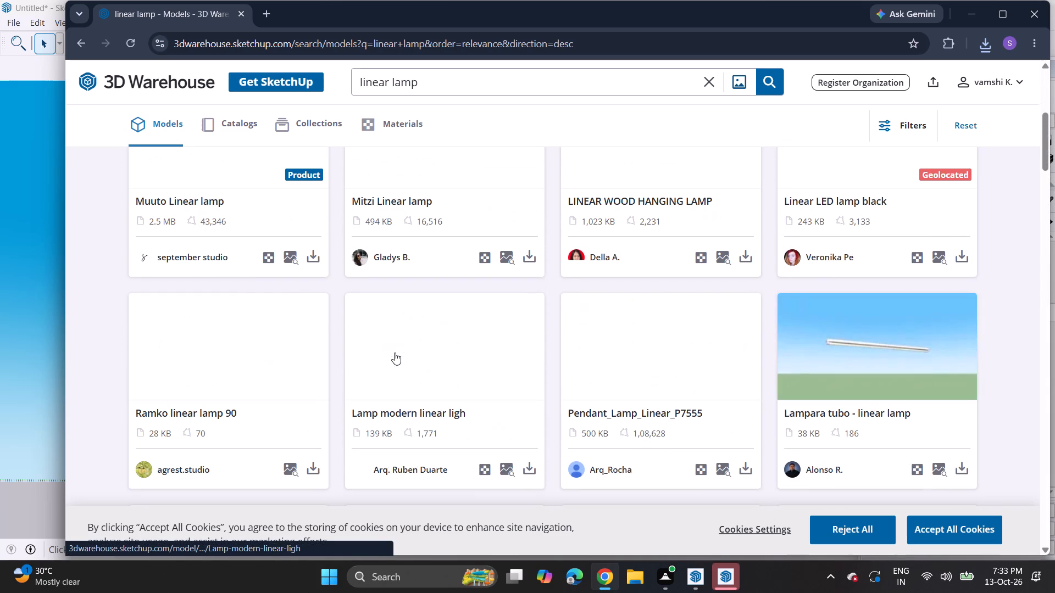
{"action": "scroll", "coordinate": [764, 382], "scroll_direction": "down", "scroll_amount": 3}
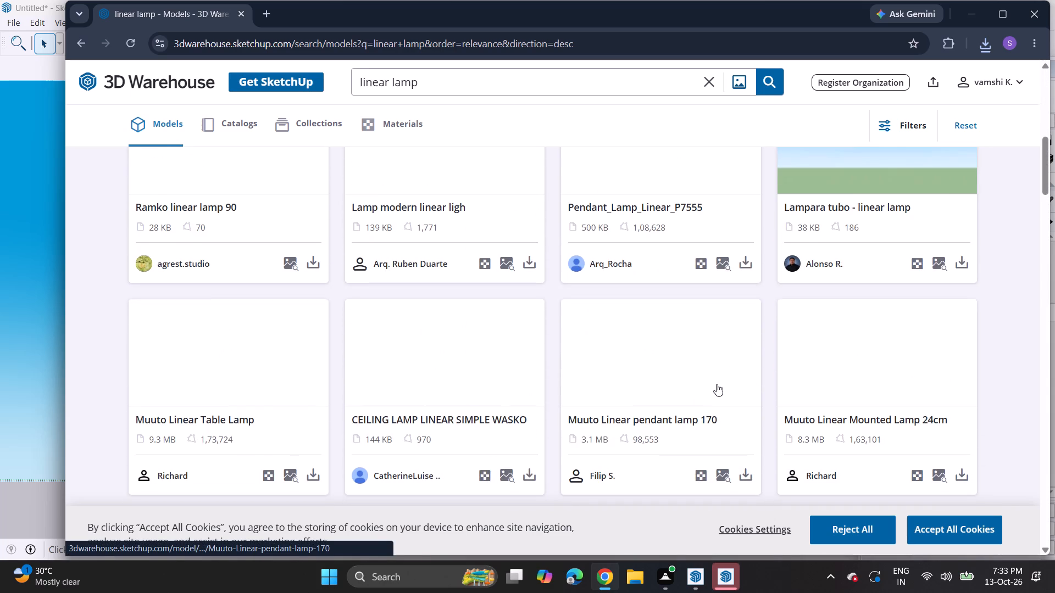
{"action": "scroll", "coordinate": [709, 393], "scroll_direction": "down", "scroll_amount": 5}
{"action": "scroll", "coordinate": [449, 407], "scroll_direction": "up", "scroll_amount": 12}
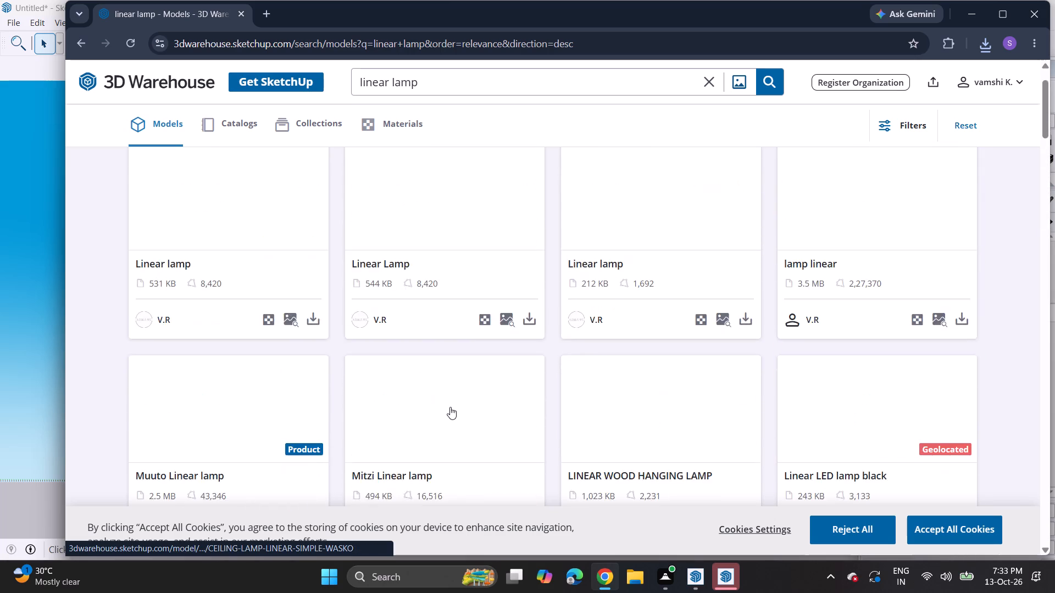
{"action": "scroll", "coordinate": [450, 407], "scroll_direction": "up", "scroll_amount": 6}
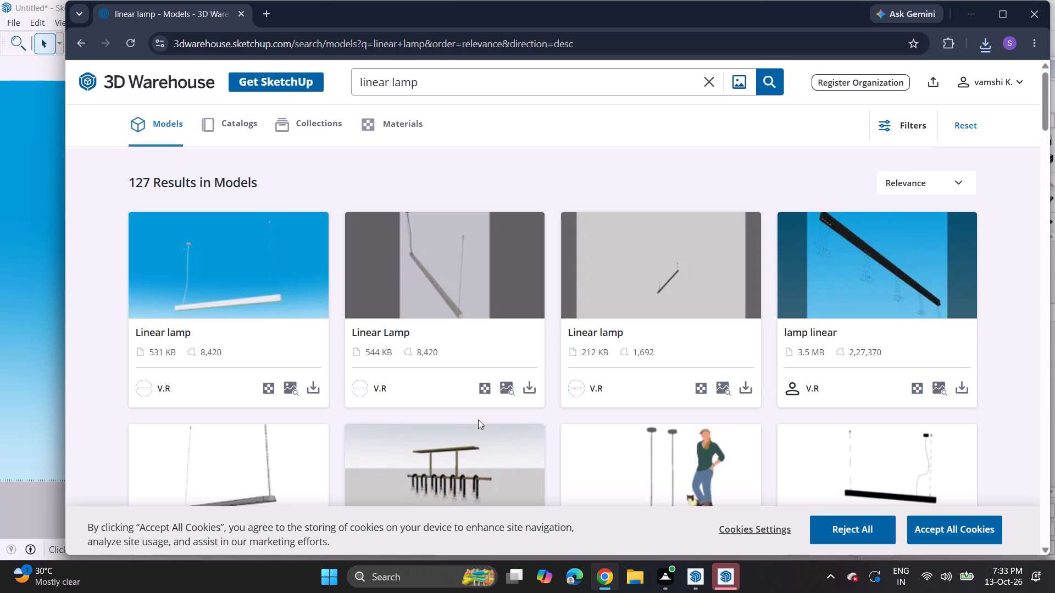
Look through the rest of the "linear lamp" models, as far as the Dessau lamps by Tech Lighting, for a suitable fixture.
{"action": "scroll", "coordinate": [581, 381], "scroll_direction": "down", "scroll_amount": 9}
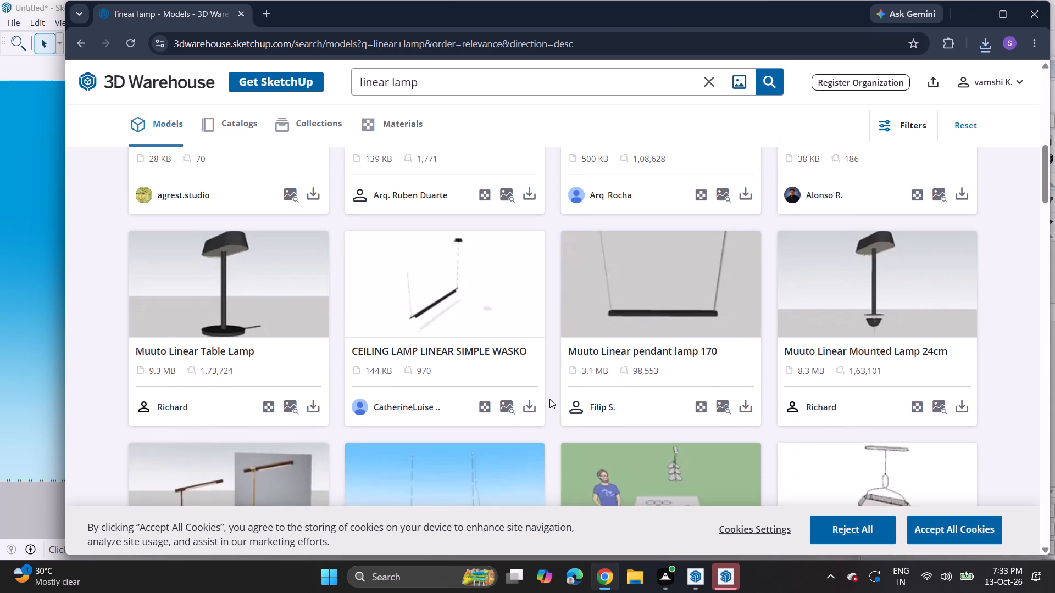
{"action": "scroll", "coordinate": [603, 363], "scroll_direction": "down", "scroll_amount": 3}
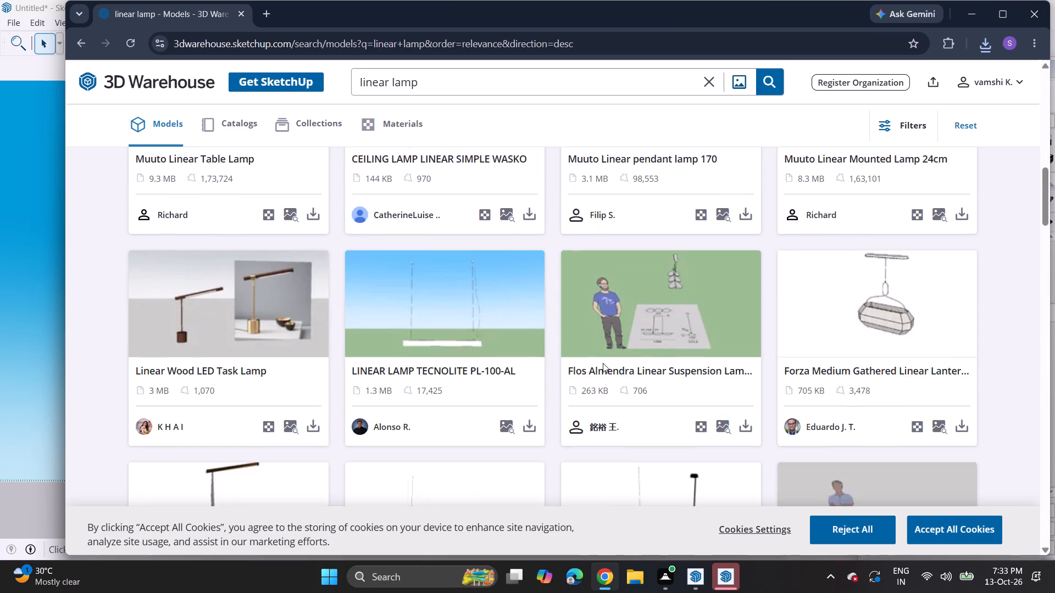
{"action": "scroll", "coordinate": [593, 335], "scroll_direction": "down", "scroll_amount": 3}
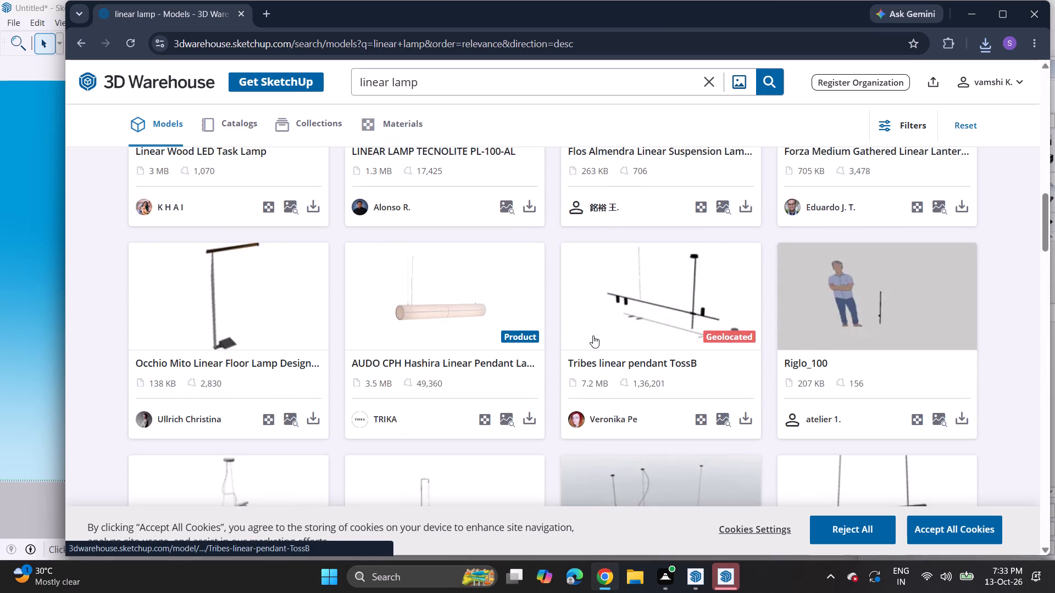
{"action": "scroll", "coordinate": [593, 335], "scroll_direction": "down", "scroll_amount": 3}
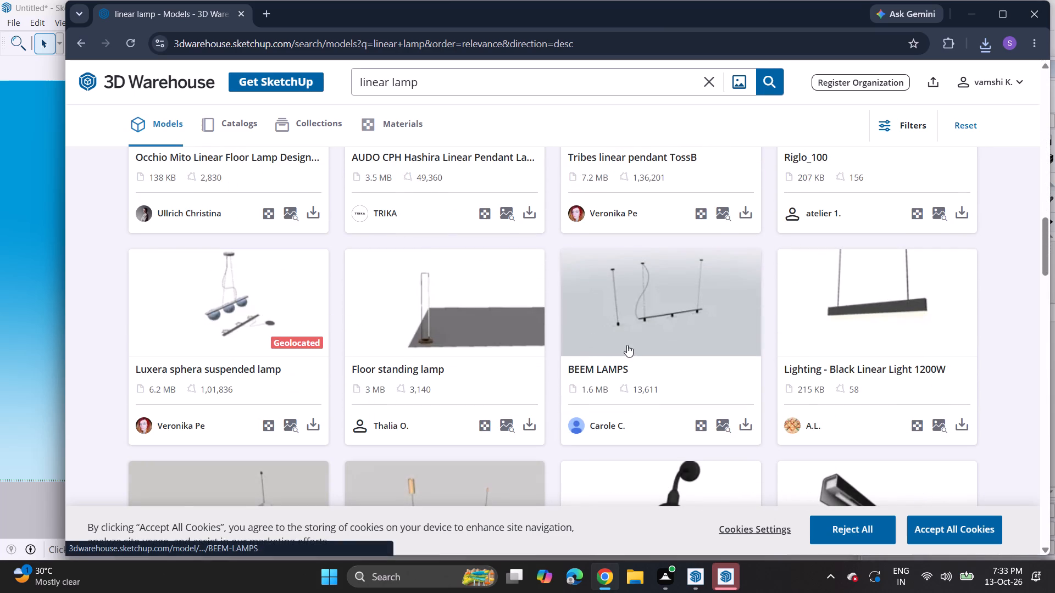
{"action": "scroll", "coordinate": [627, 345], "scroll_direction": "down", "scroll_amount": 3}
{"action": "scroll", "coordinate": [509, 363], "scroll_direction": "down", "scroll_amount": 4}
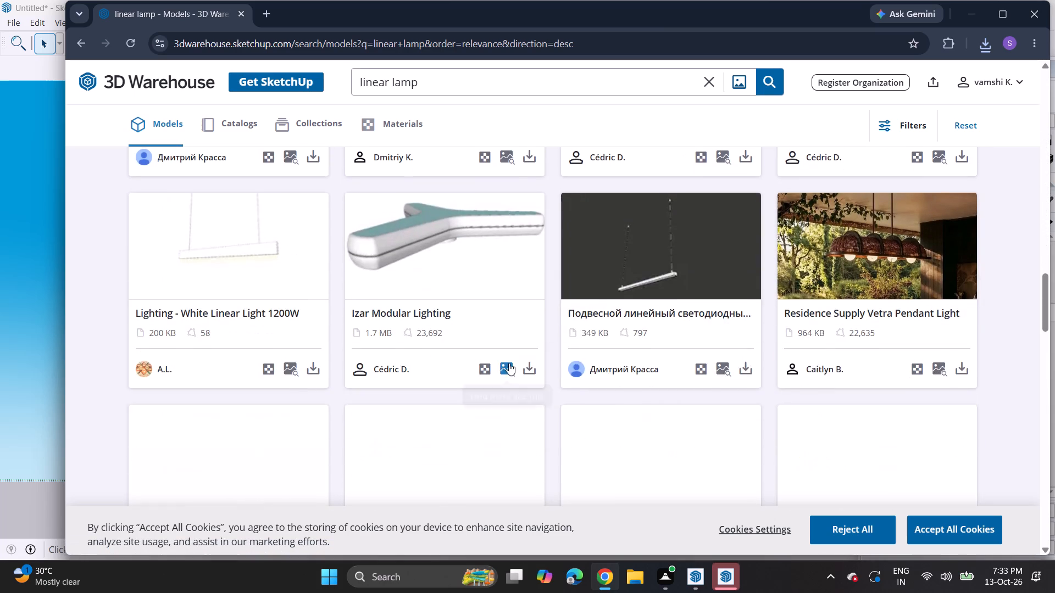
{"action": "scroll", "coordinate": [509, 363], "scroll_direction": "up", "scroll_amount": 1}
{"action": "scroll", "coordinate": [509, 363], "scroll_direction": "down", "scroll_amount": 3}
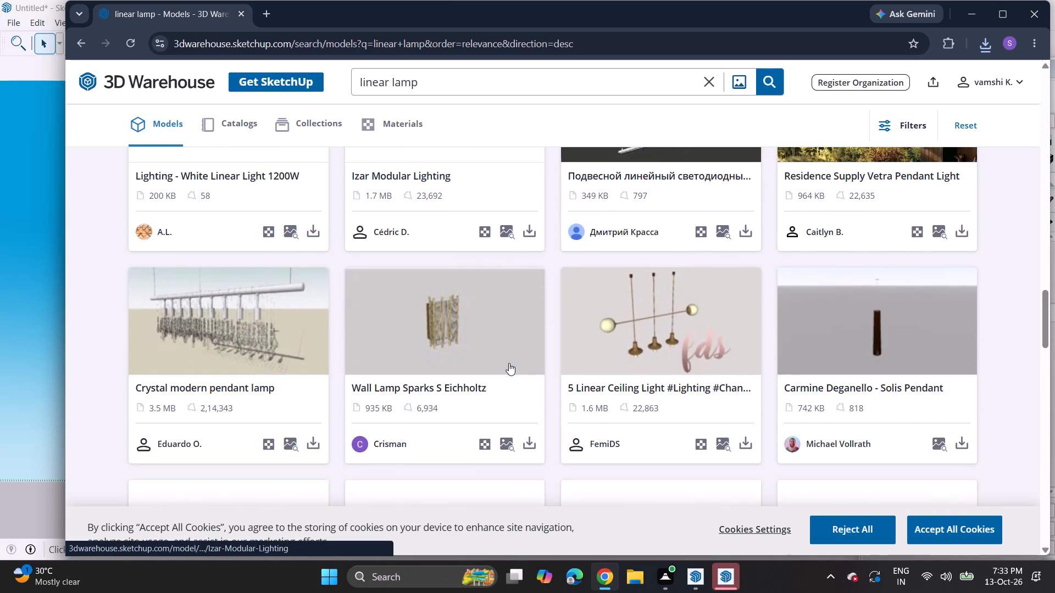
{"action": "scroll", "coordinate": [509, 363], "scroll_direction": "down", "scroll_amount": 7}
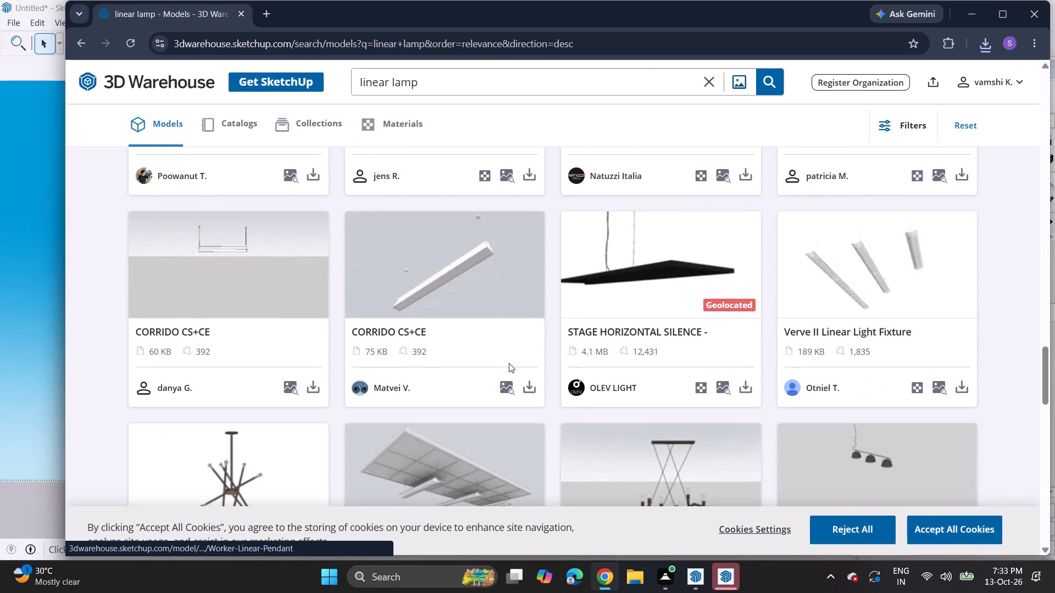
{"action": "scroll", "coordinate": [509, 363], "scroll_direction": "down", "scroll_amount": 6}
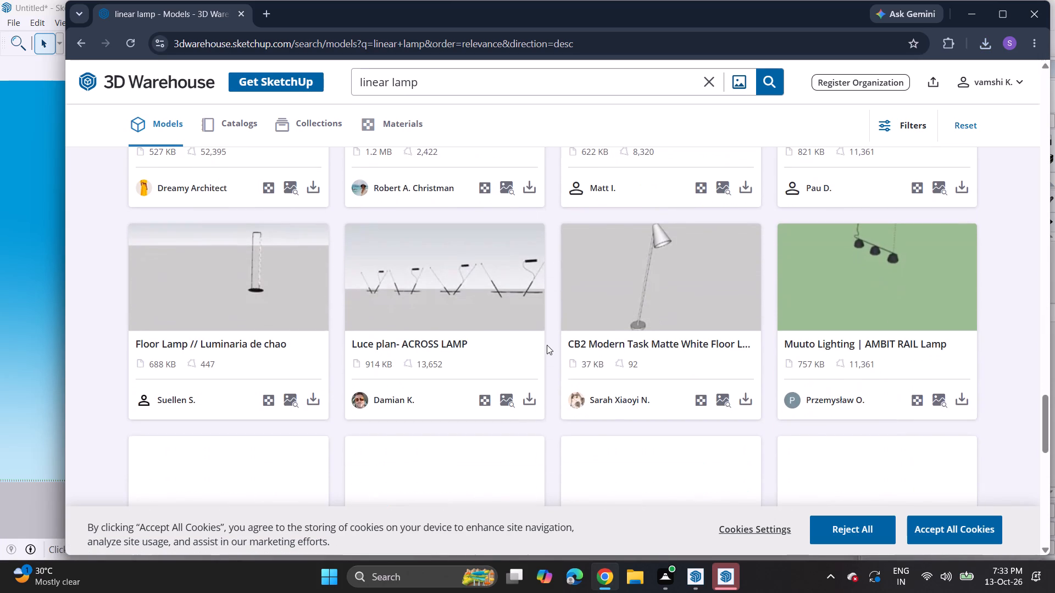
{"action": "scroll", "coordinate": [544, 345], "scroll_direction": "down", "scroll_amount": 2}
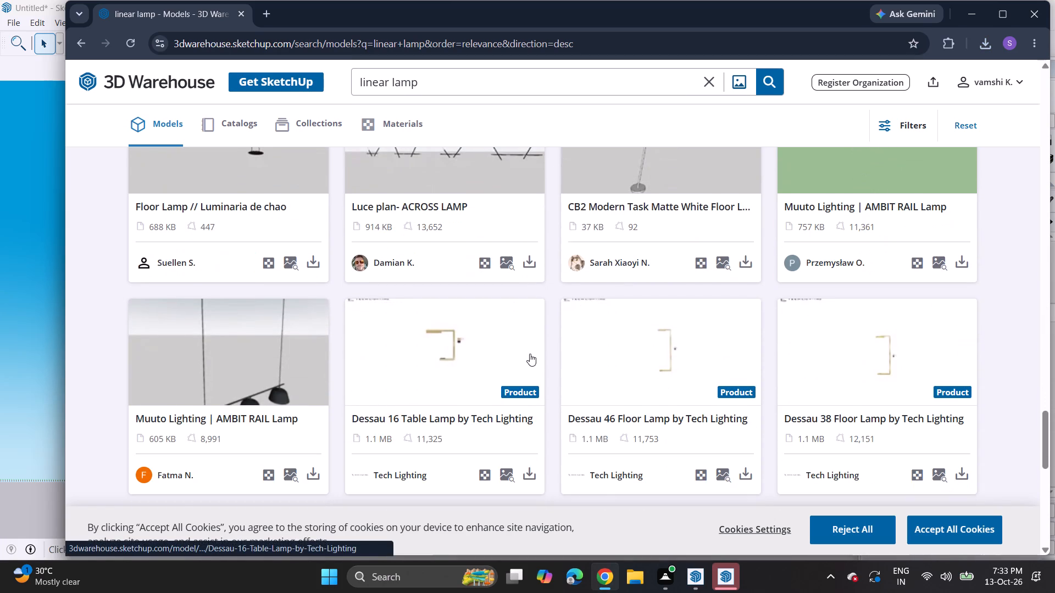
{"action": "scroll", "coordinate": [530, 354], "scroll_direction": "down", "scroll_amount": 6}
{"action": "scroll", "coordinate": [551, 347], "scroll_direction": "up", "scroll_amount": 7}
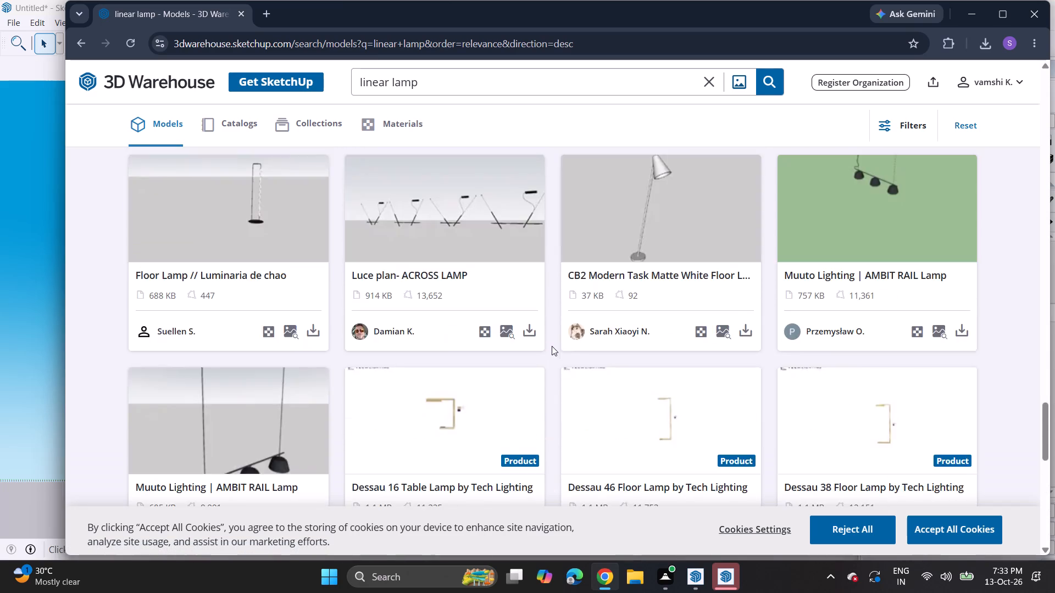
{"action": "scroll", "coordinate": [560, 347], "scroll_direction": "up", "scroll_amount": 15}
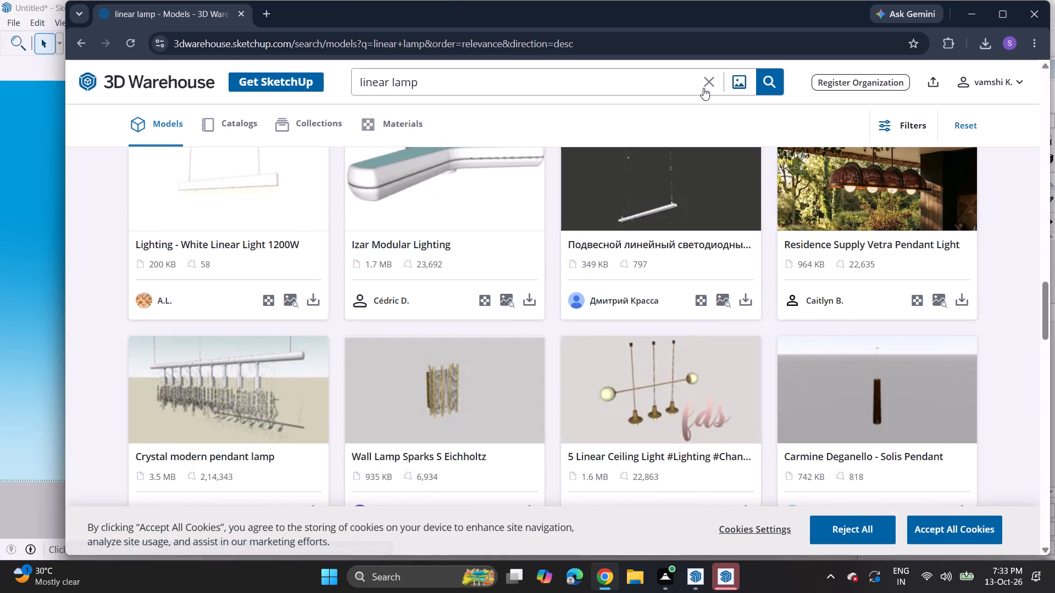
Replace the search term and search the model library for "tube ligth".
{"action": "left_click", "coordinate": [703, 88]}
{"action": "type", "text": "tube li"}
{"action": "type", "text": "gth"}
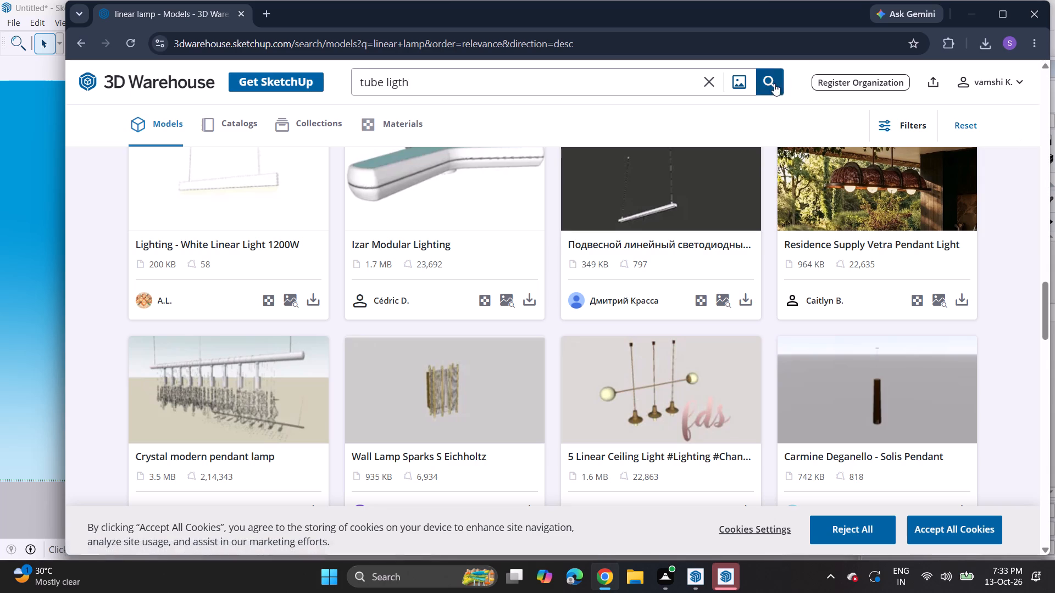
{"action": "left_click", "coordinate": [762, 76]}
{"action": "scroll", "coordinate": [735, 203], "scroll_direction": "up", "scroll_amount": 3}
{"action": "scroll", "coordinate": [723, 264], "scroll_direction": "up", "scroll_amount": 8}
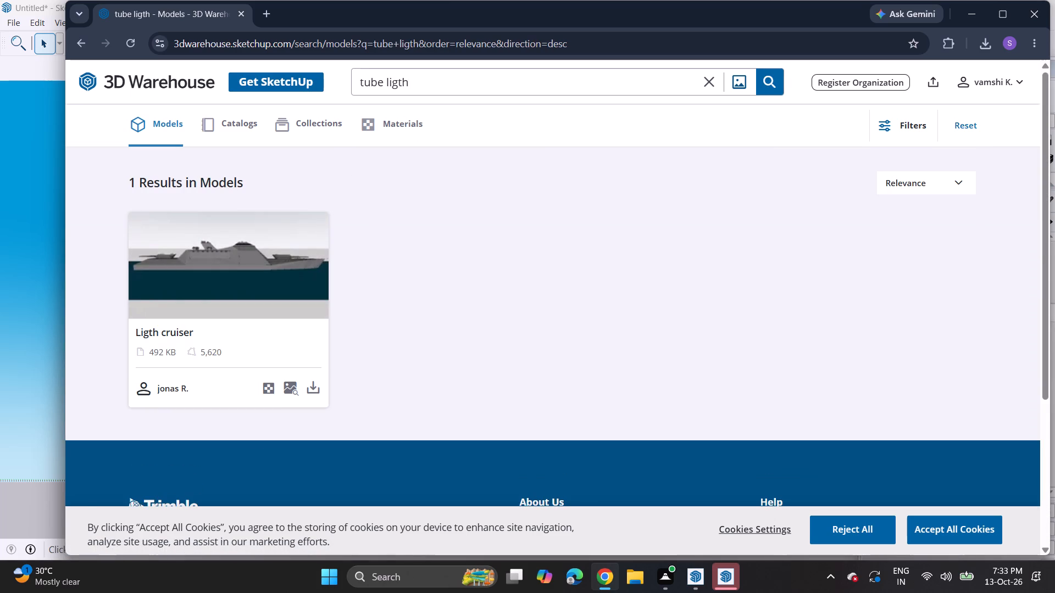
Change the first word of the search term and search the models for "tubular ligth".
{"action": "left_click", "coordinate": [382, 80]}
{"action": "key", "text": "BackSpace"}
{"action": "key", "text": "u"}
{"action": "type", "text": "lae"}
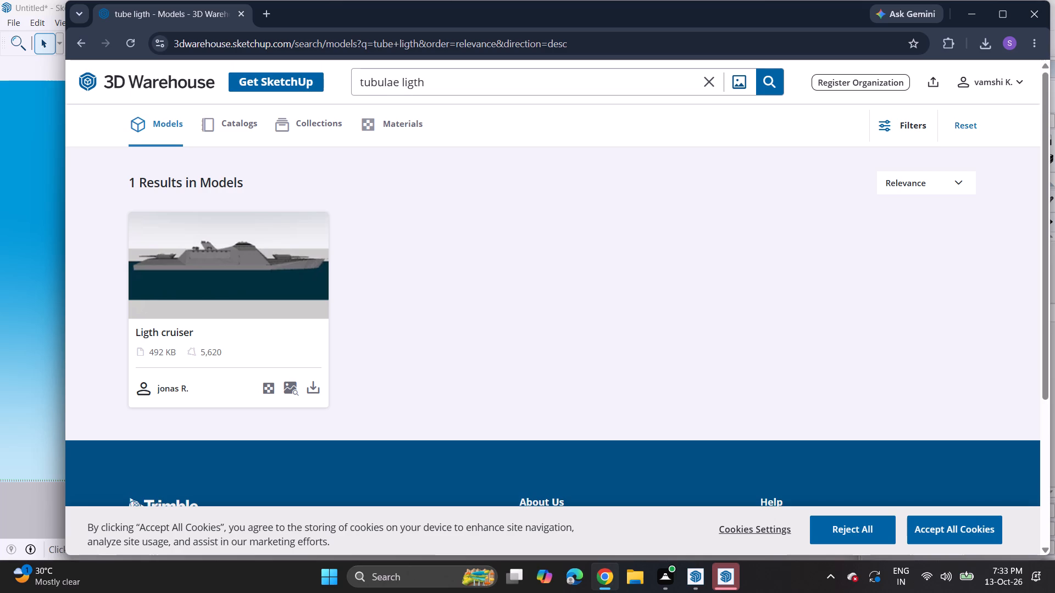
{"action": "key", "text": "BackSpace"}
{"action": "key", "text": "r"}
{"action": "key", "text": "Return"}
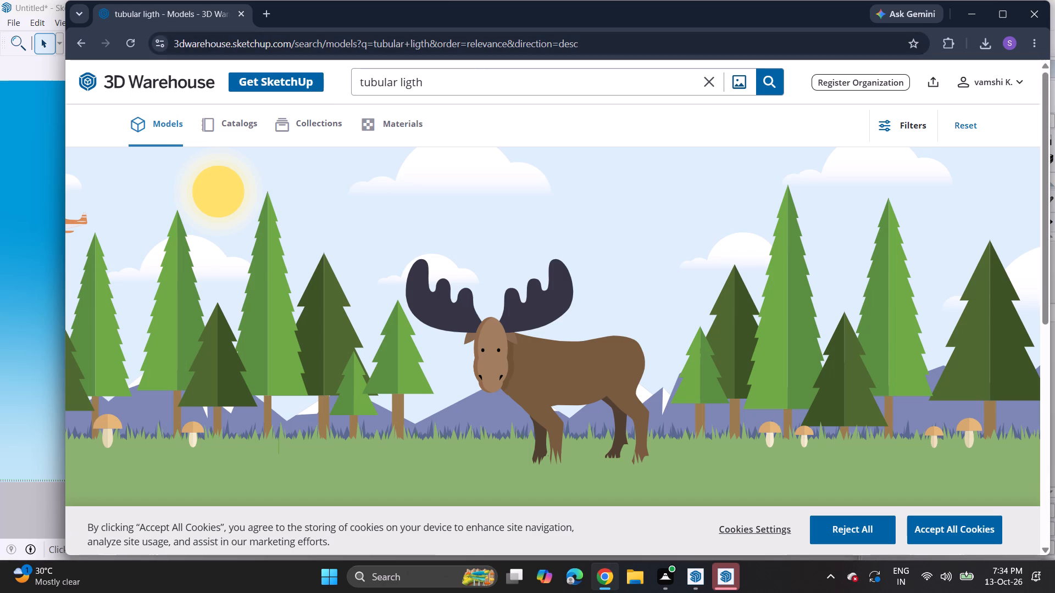
{"action": "left_click", "coordinate": [470, 77]}
Go back through the earlier searches to the start of the "linear lamp" results.
{"action": "left_click", "coordinate": [76, 46]}
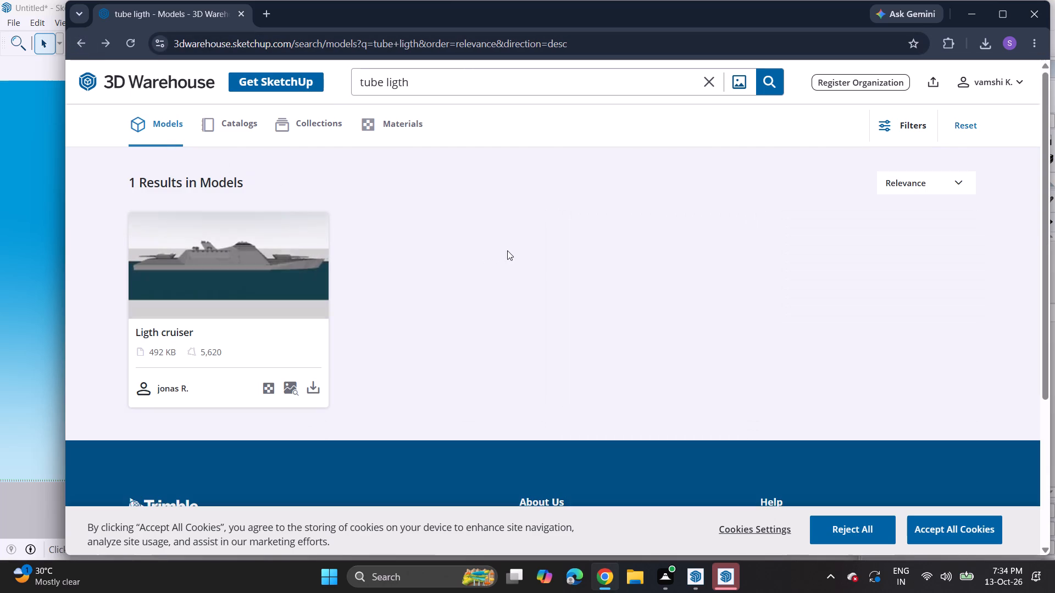
{"action": "left_click", "coordinate": [76, 38]}
{"action": "scroll", "coordinate": [433, 307], "scroll_direction": "up", "scroll_amount": 16}
{"action": "scroll", "coordinate": [466, 281], "scroll_direction": "up", "scroll_amount": 5}
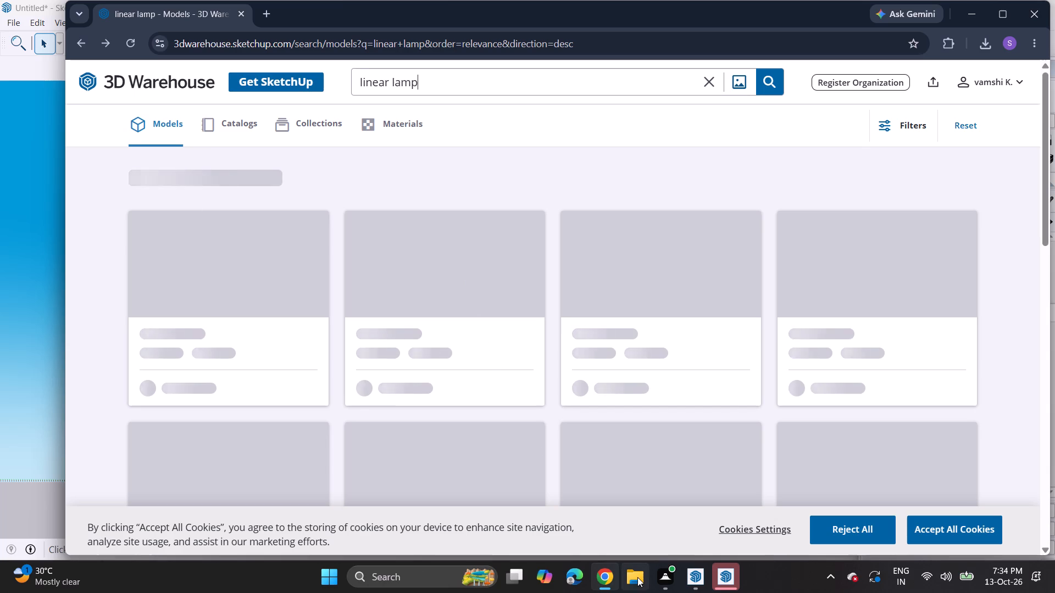
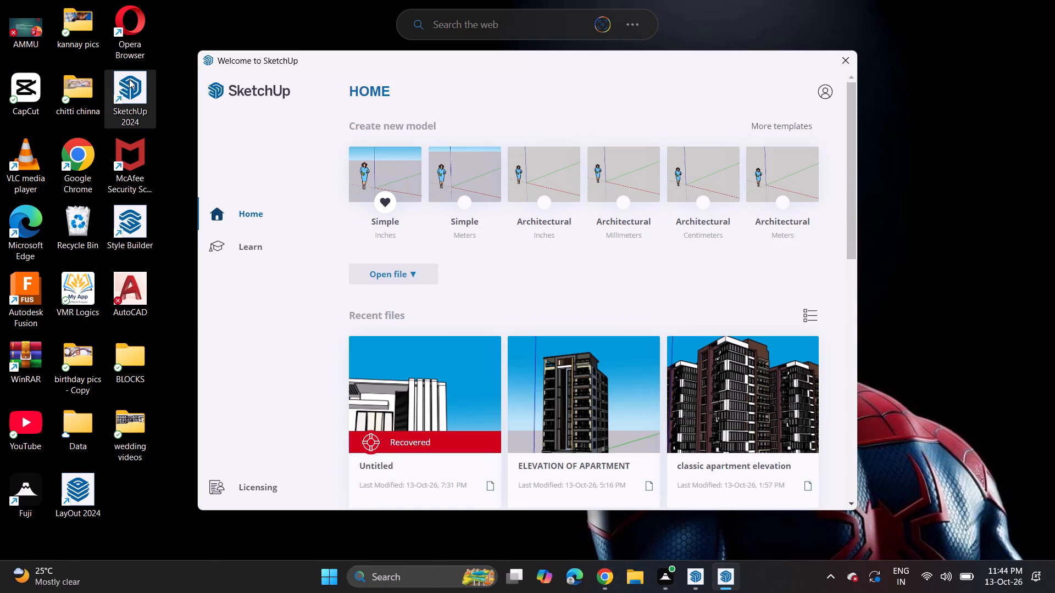
Open the recovered Untitled house model from the recent files.
{"action": "left_click", "coordinate": [434, 373]}
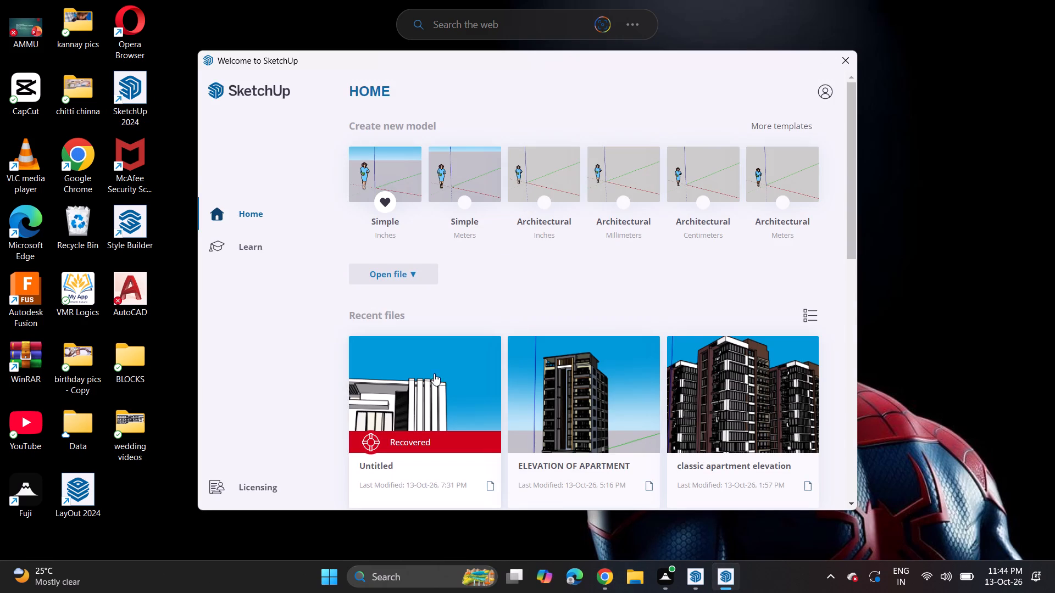
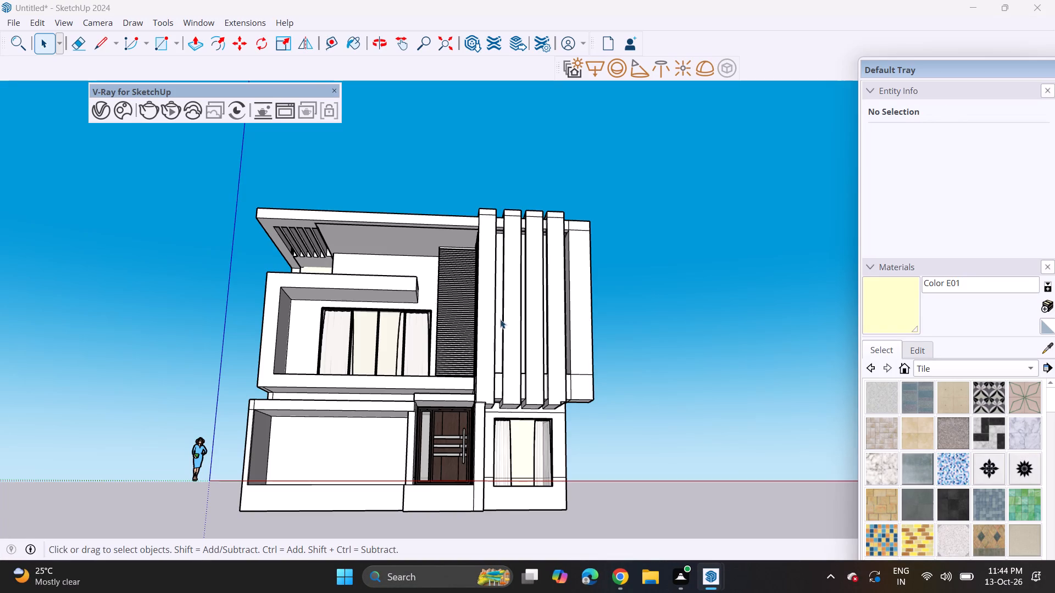
Place the imported ceiling light component on the front beam of the upper-floor balcony frame.
{"action": "scroll", "coordinate": [492, 326], "scroll_direction": "down", "scroll_amount": 5}
{"action": "middle_click_drag", "start_coordinate": [436, 374], "coordinate": [531, 335]}
{"action": "middle_click_drag", "start_coordinate": [529, 341], "coordinate": [502, 418]}
{"action": "scroll", "coordinate": [581, 382], "scroll_direction": "up", "scroll_amount": 3}
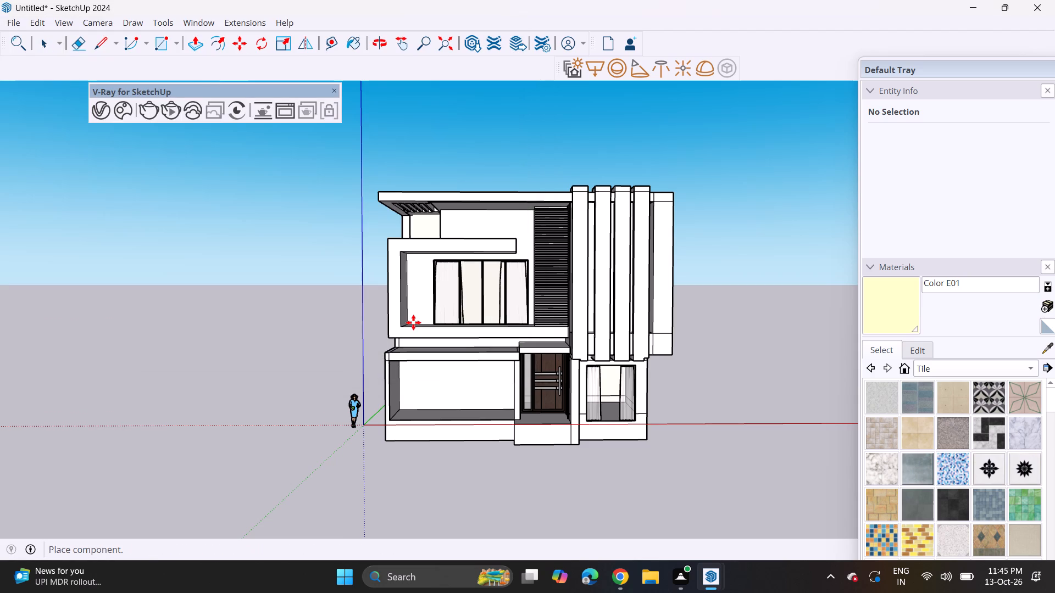
{"action": "scroll", "coordinate": [493, 247], "scroll_direction": "up", "scroll_amount": 3}
{"action": "middle_click_drag", "start_coordinate": [484, 225], "coordinate": [478, 193]}
{"action": "scroll", "coordinate": [484, 225], "scroll_direction": "up", "scroll_amount": 1}
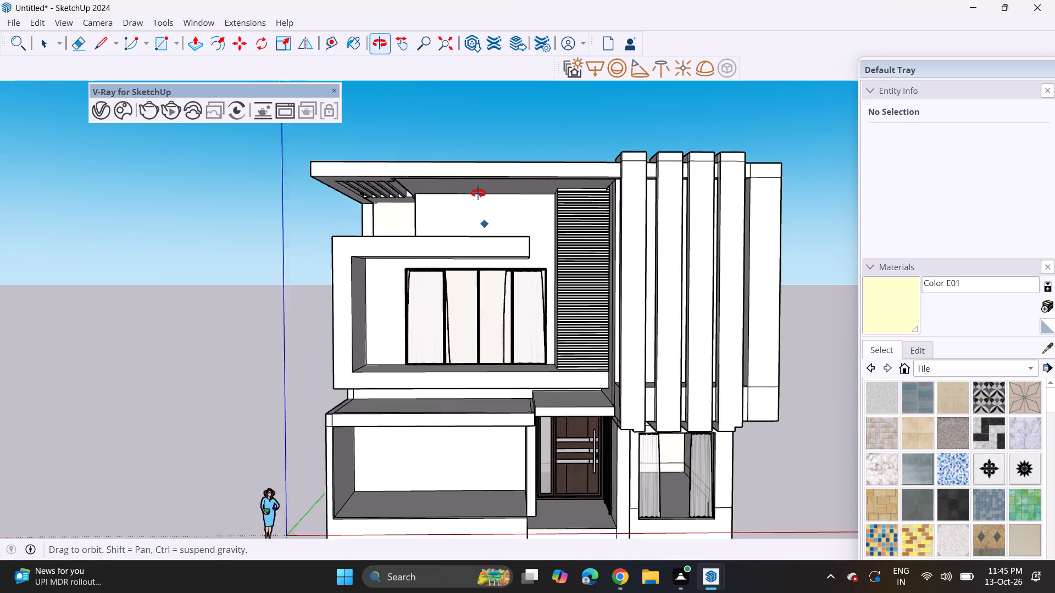
{"action": "middle_click_drag", "start_coordinate": [478, 193], "coordinate": [469, 111]}
{"action": "scroll", "coordinate": [446, 115], "scroll_direction": "up", "scroll_amount": 14}
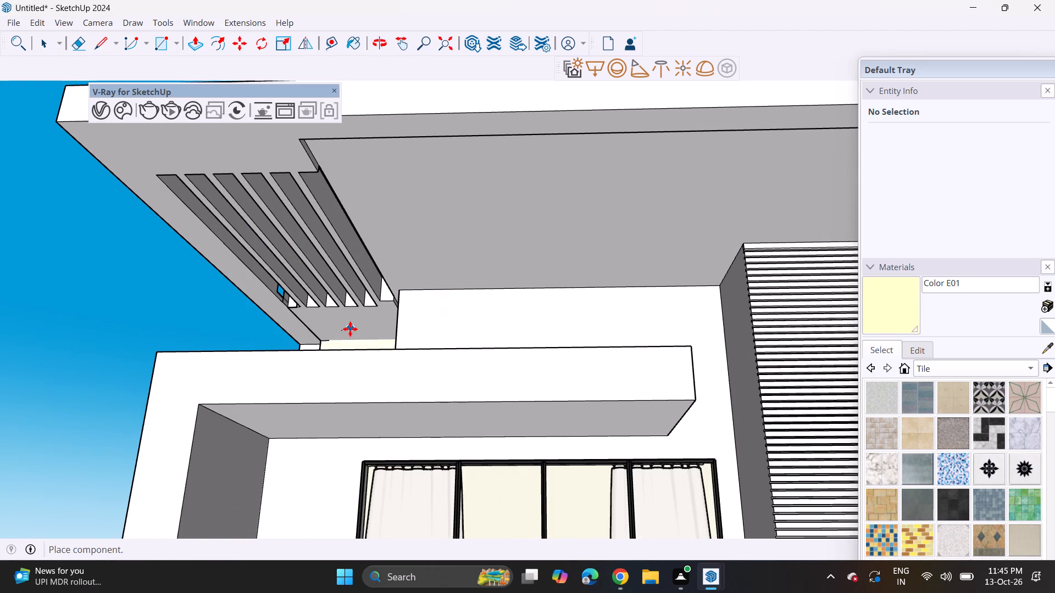
{"action": "left_click", "coordinate": [411, 389]}
Move the ceiling light onto the underside of the roof overhang, near the slatted opening, and adjust its position against the ceiling.
{"action": "left_click", "coordinate": [404, 385]}
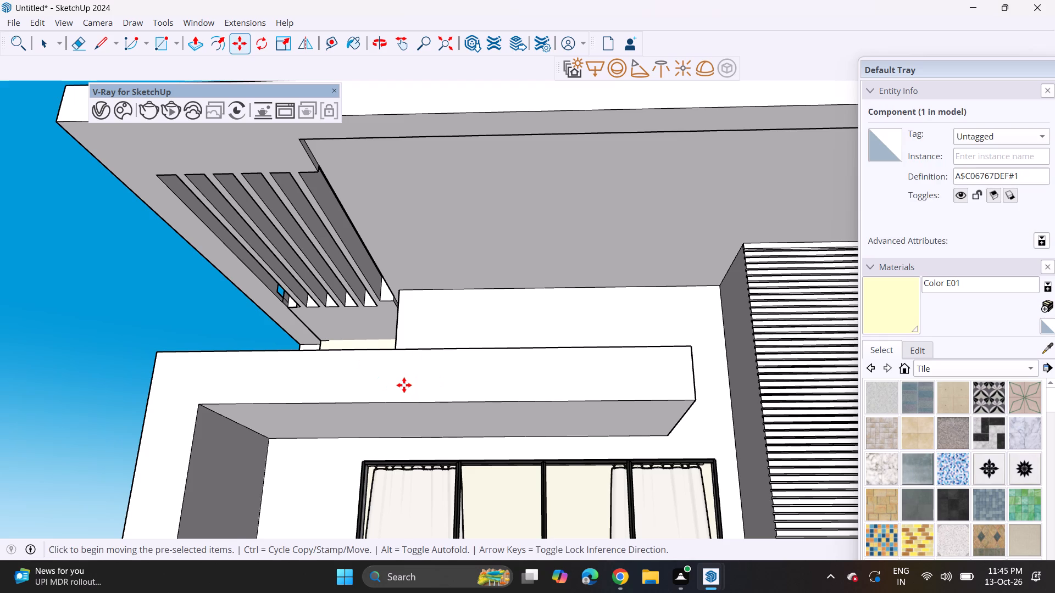
{"action": "middle_click_drag", "start_coordinate": [437, 211], "coordinate": [458, 310]}
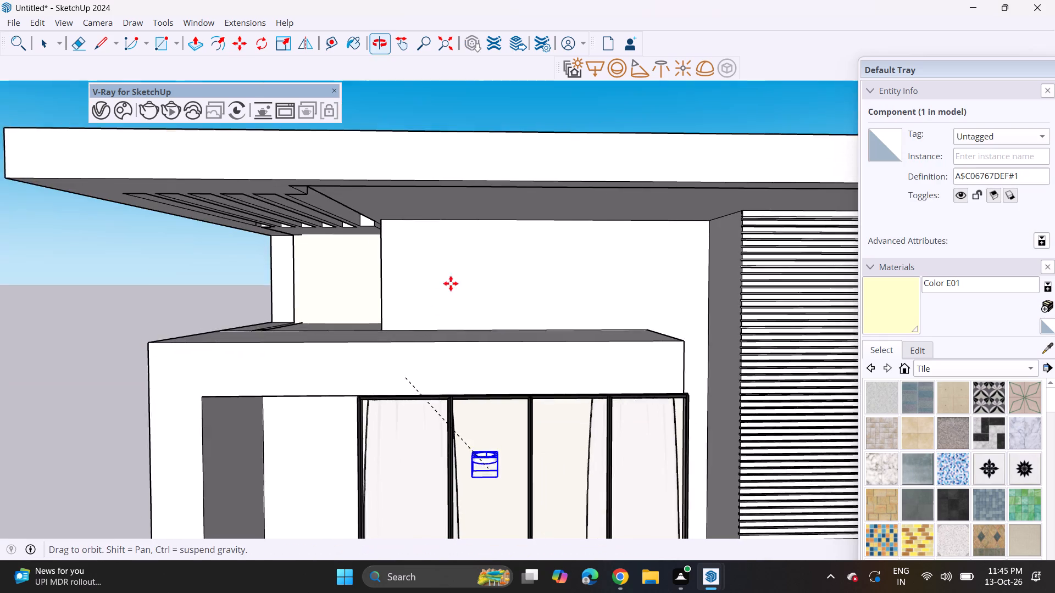
{"action": "left_click", "coordinate": [406, 205]}
{"action": "middle_click_drag", "start_coordinate": [423, 205], "coordinate": [417, 100]}
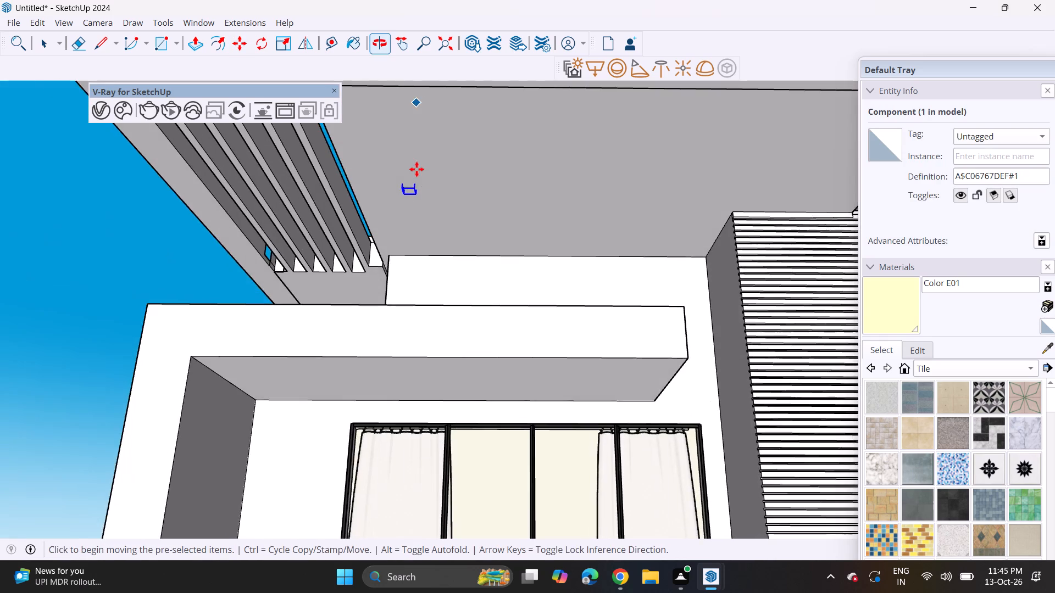
{"action": "scroll", "coordinate": [417, 169], "scroll_direction": "up", "scroll_amount": 14}
{"action": "left_click", "coordinate": [415, 164]}
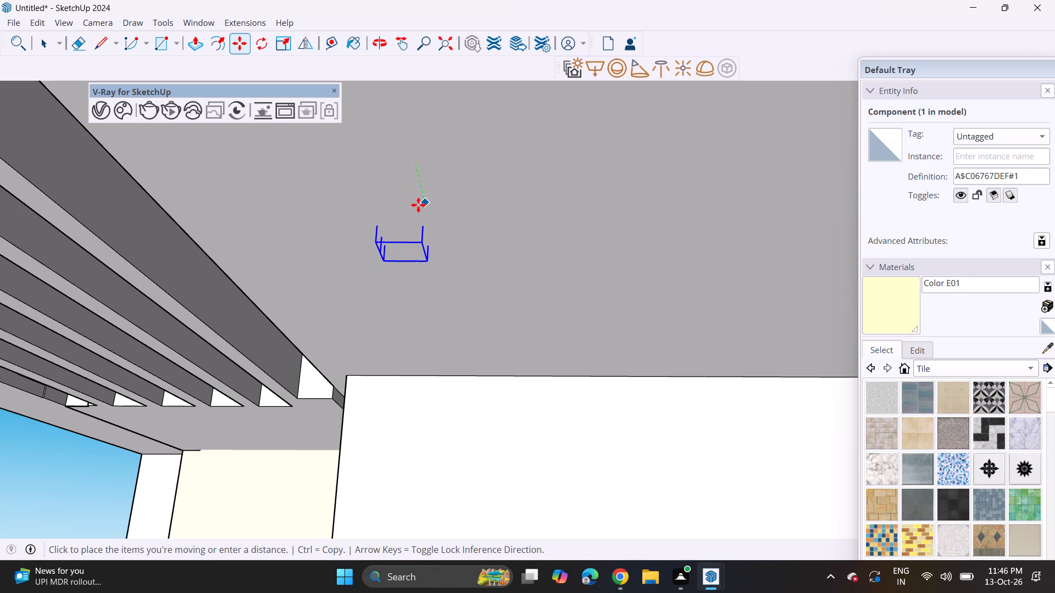
{"action": "left_click", "coordinate": [415, 208]}
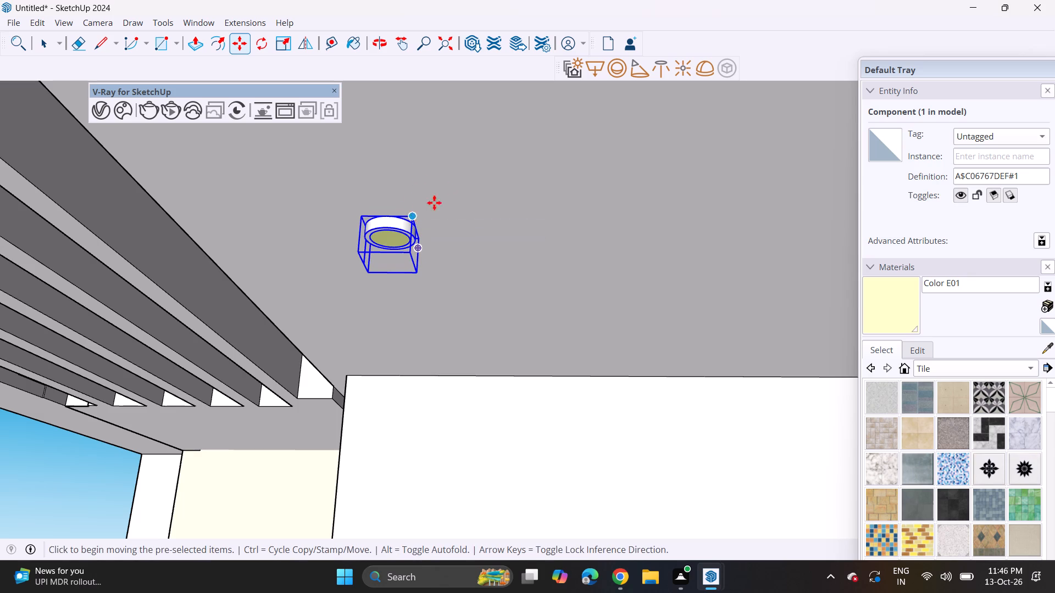
{"action": "scroll", "coordinate": [420, 207], "scroll_direction": "up", "scroll_amount": 1}
{"action": "scroll", "coordinate": [420, 207], "scroll_direction": "down", "scroll_amount": 14}
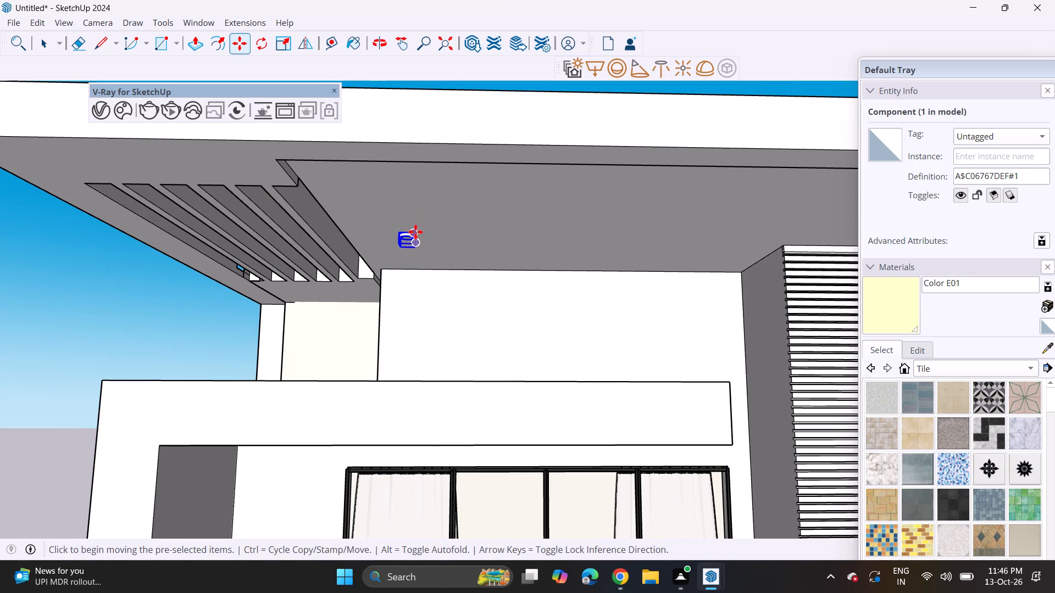
{"action": "left_click", "coordinate": [415, 233]}
{"action": "left_click", "coordinate": [418, 223]}
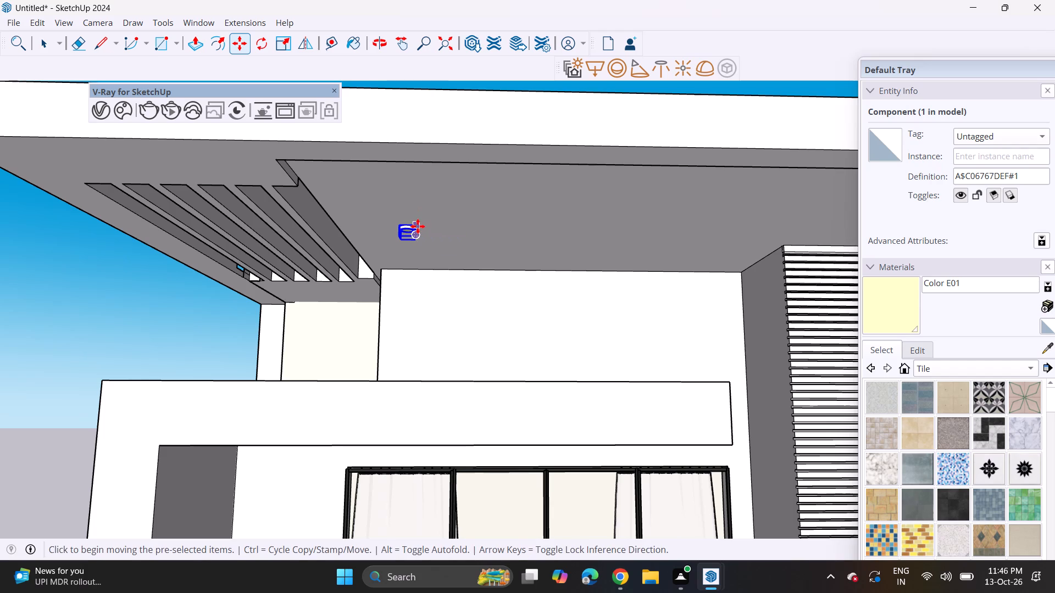
Copy the ceiling light twice along the red axis to form a row of three under the roof overhang.
{"action": "left_click", "coordinate": [418, 226]}
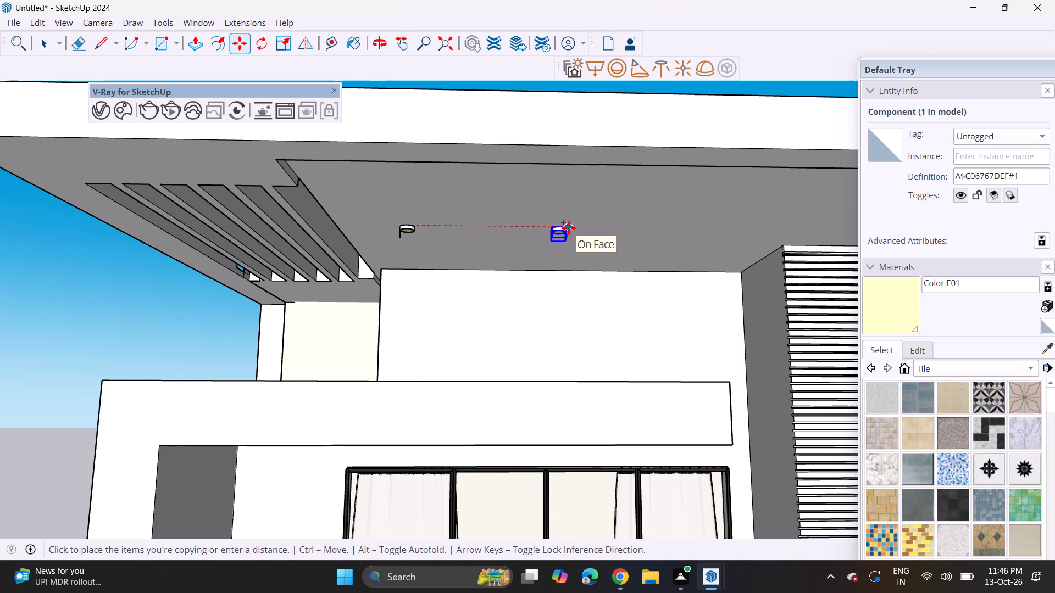
{"action": "left_click", "coordinate": [570, 223]}
{"action": "left_click", "coordinate": [569, 227]}
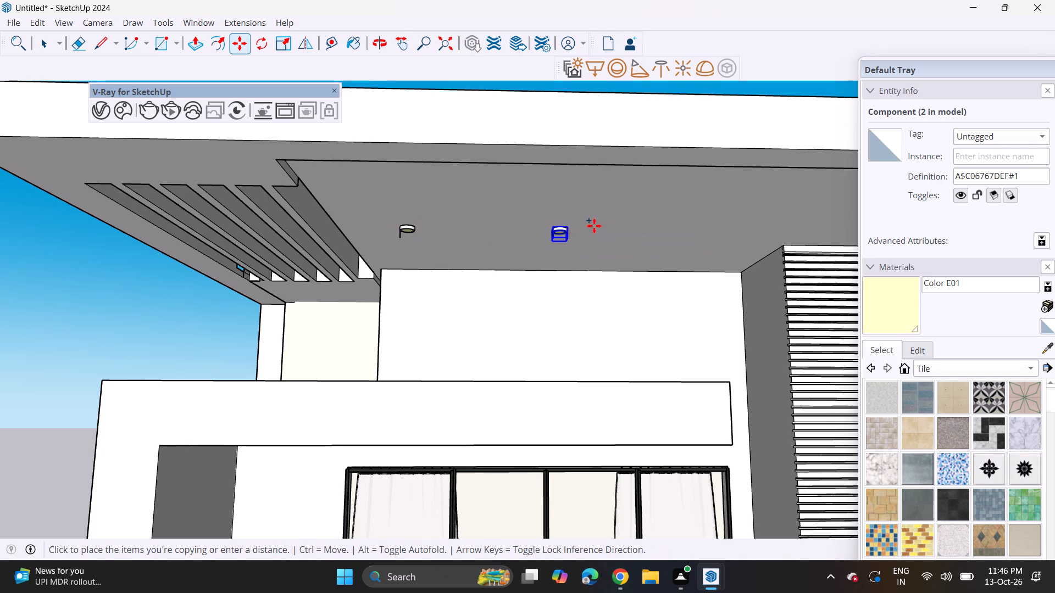
{"action": "left_click", "coordinate": [724, 232]}
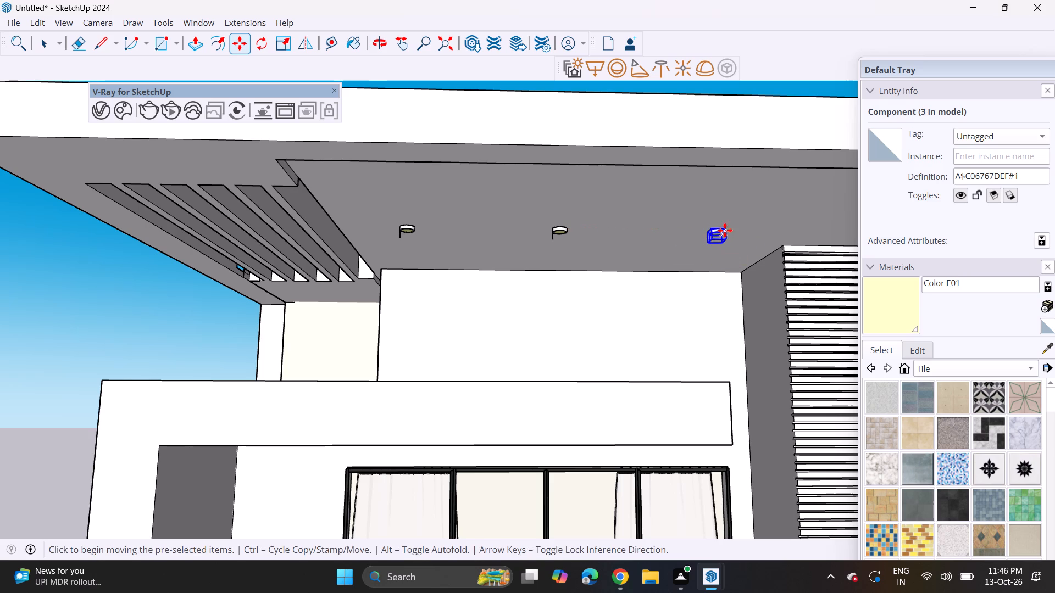
Copy the ceiling light to the underside of the upper balcony beam and repeat along the red axis for a row of four.
{"action": "left_click", "coordinate": [726, 228]}
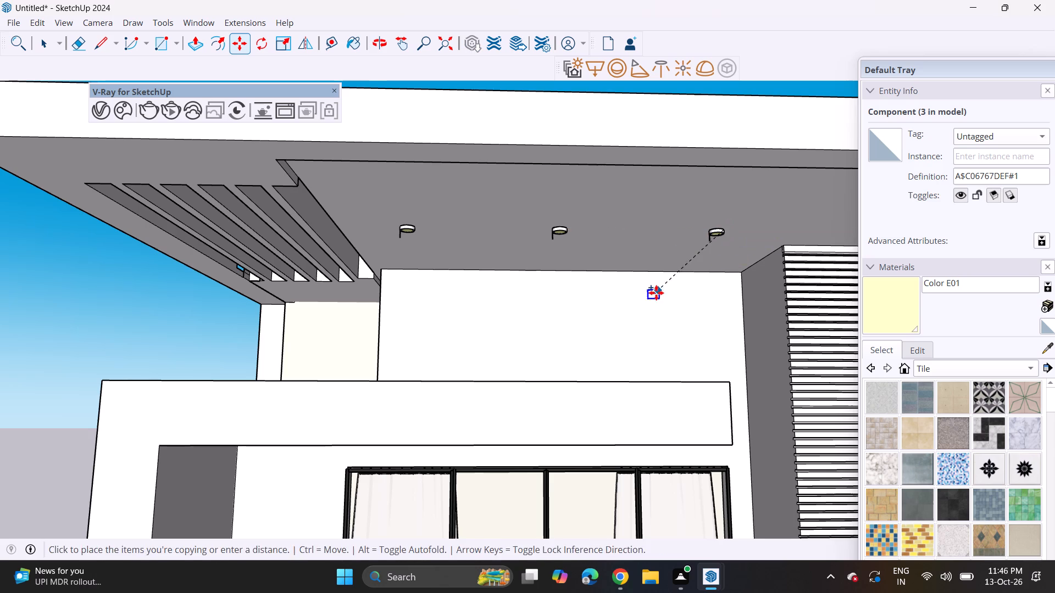
{"action": "middle_click_drag", "start_coordinate": [652, 298], "coordinate": [624, 116], "text": "shift"}
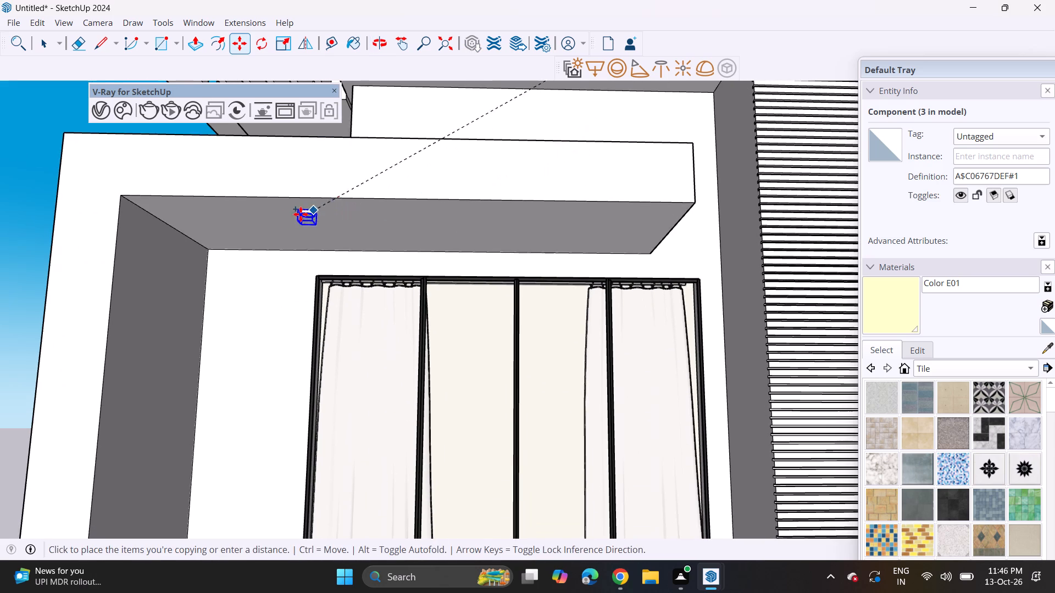
{"action": "left_click", "coordinate": [206, 225]}
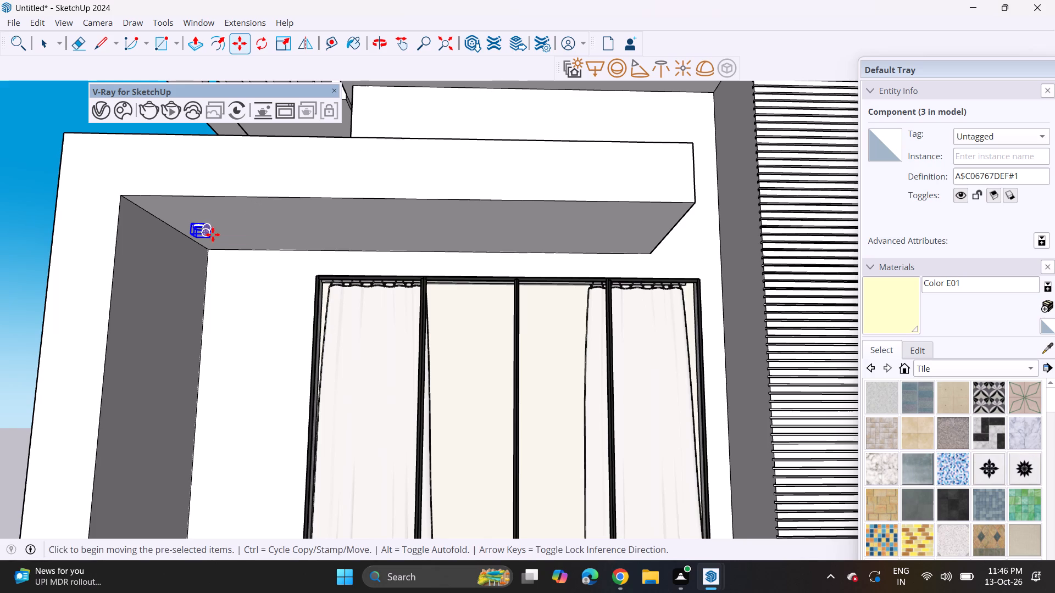
{"action": "left_click", "coordinate": [204, 222]}
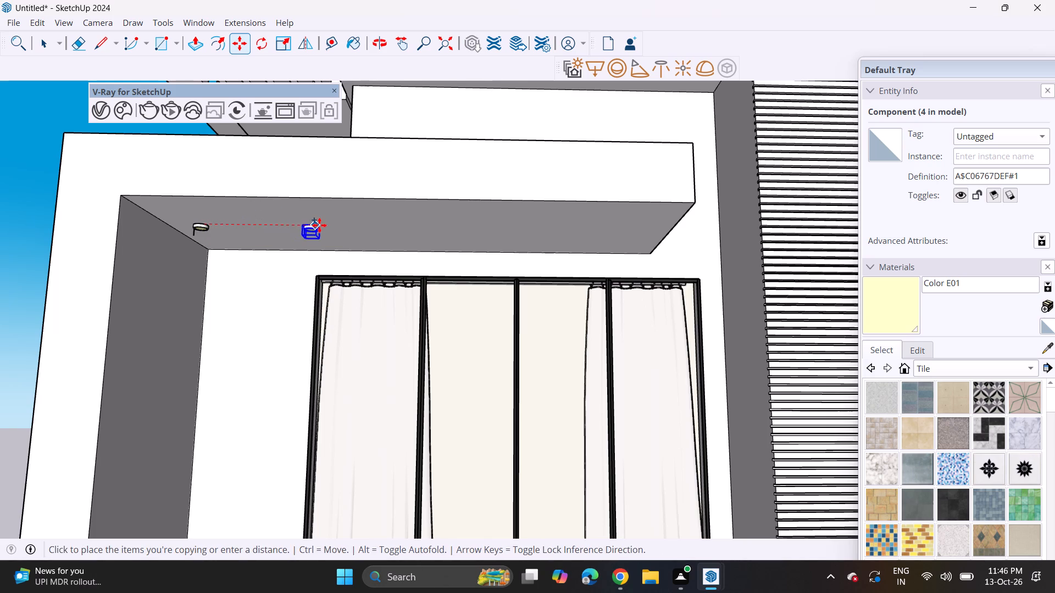
{"action": "left_click", "coordinate": [330, 225]}
{"action": "left_click", "coordinate": [332, 225]}
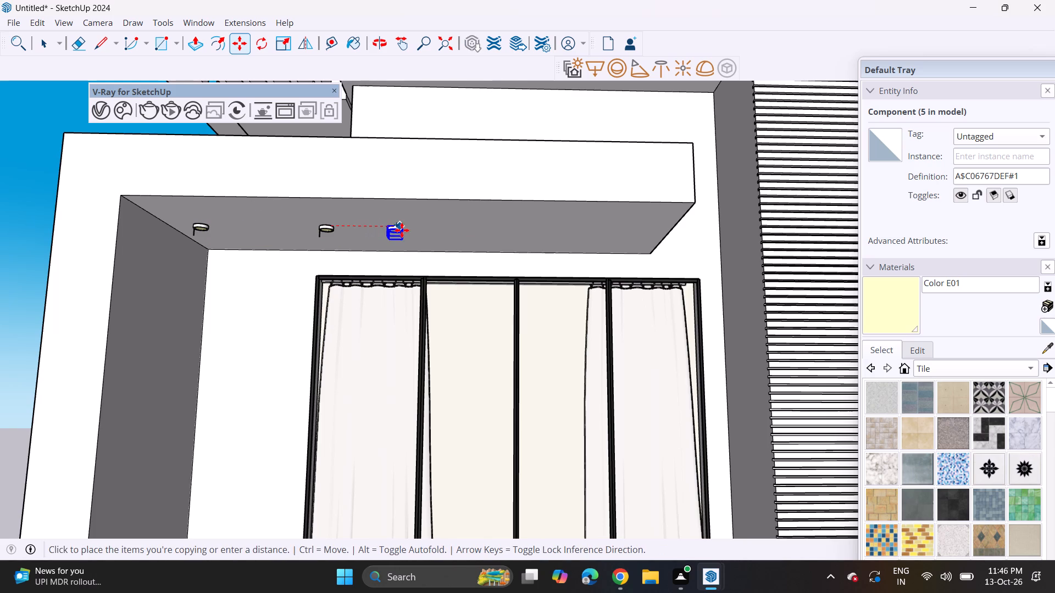
{"action": "left_click", "coordinate": [442, 232]}
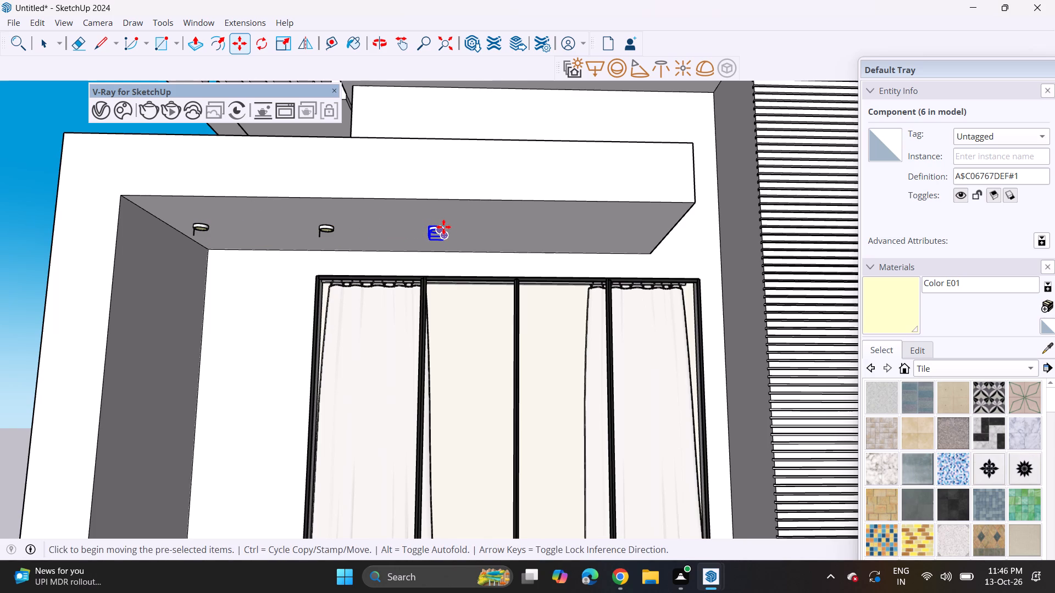
{"action": "left_click", "coordinate": [443, 227]}
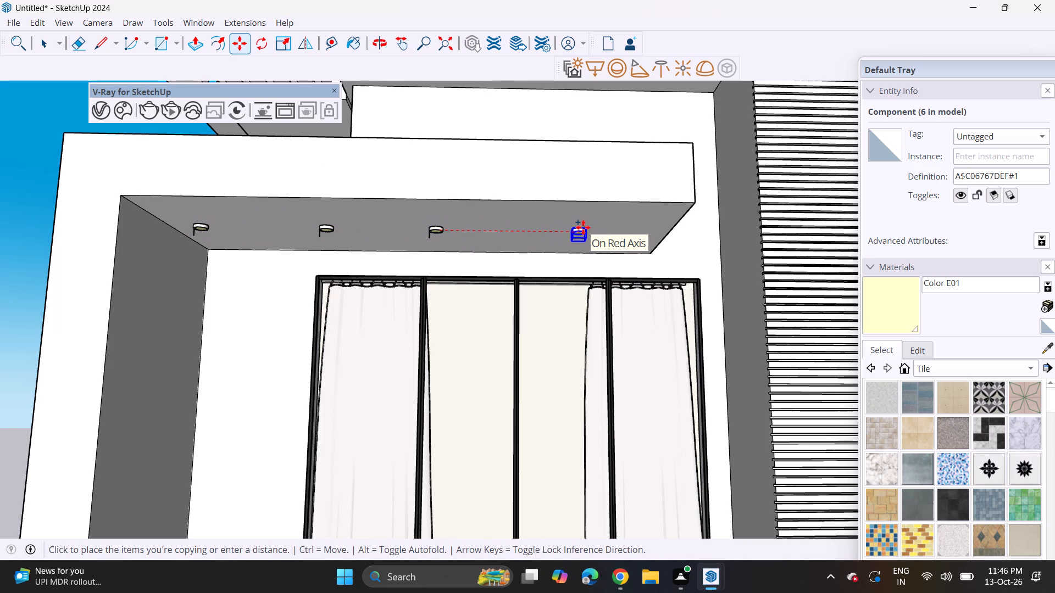
{"action": "left_click", "coordinate": [583, 227]}
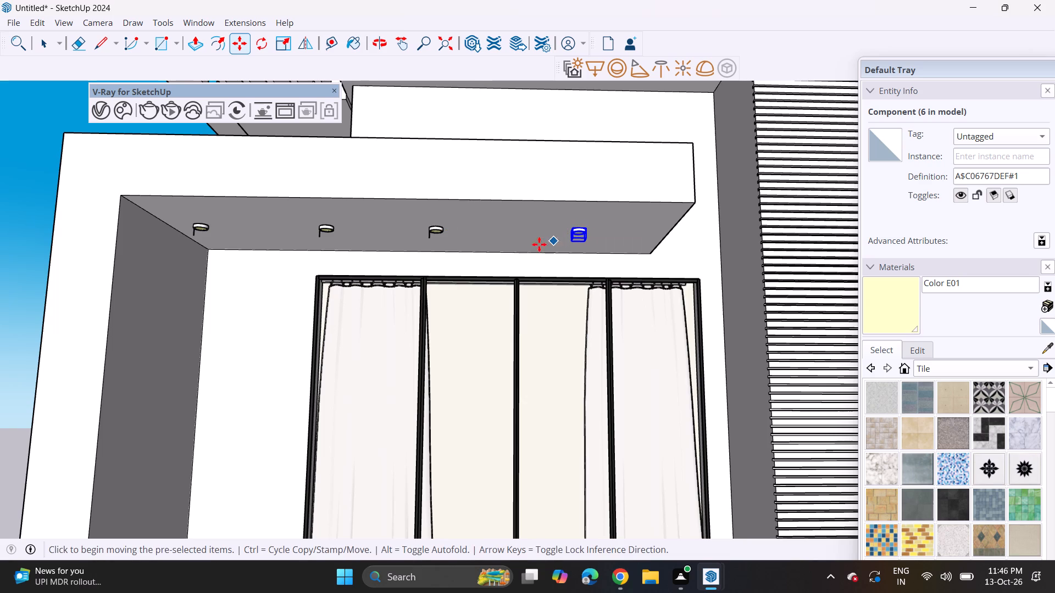
{"action": "key", "text": "space"}
{"action": "left_click", "coordinate": [32, 139]}
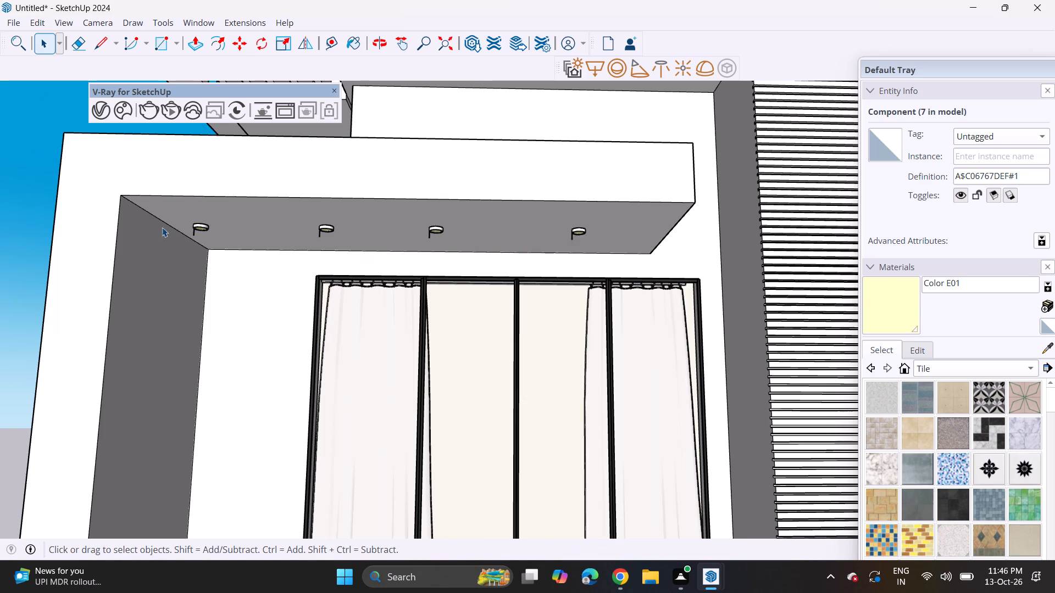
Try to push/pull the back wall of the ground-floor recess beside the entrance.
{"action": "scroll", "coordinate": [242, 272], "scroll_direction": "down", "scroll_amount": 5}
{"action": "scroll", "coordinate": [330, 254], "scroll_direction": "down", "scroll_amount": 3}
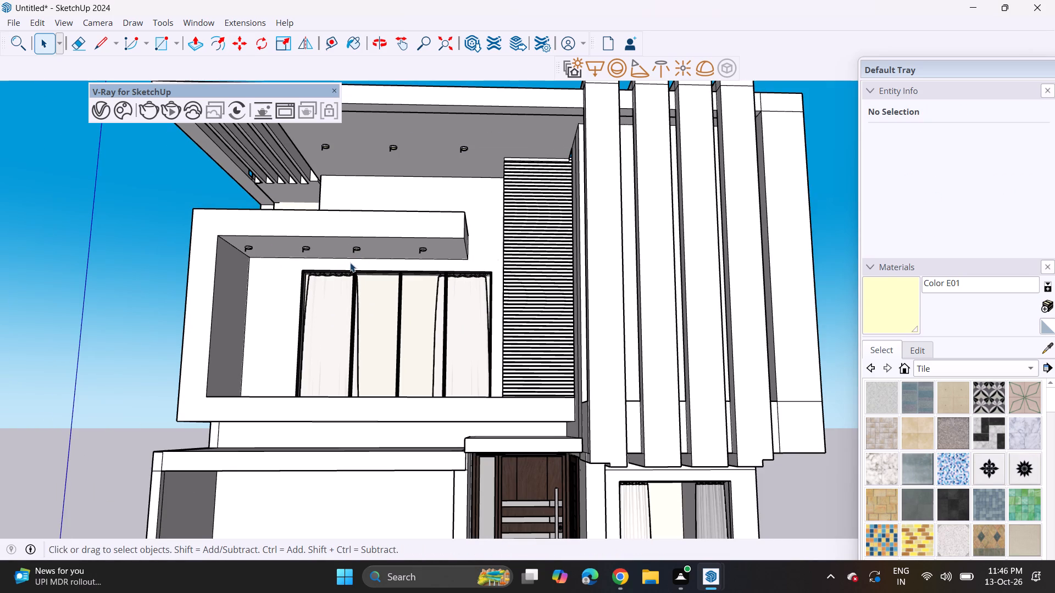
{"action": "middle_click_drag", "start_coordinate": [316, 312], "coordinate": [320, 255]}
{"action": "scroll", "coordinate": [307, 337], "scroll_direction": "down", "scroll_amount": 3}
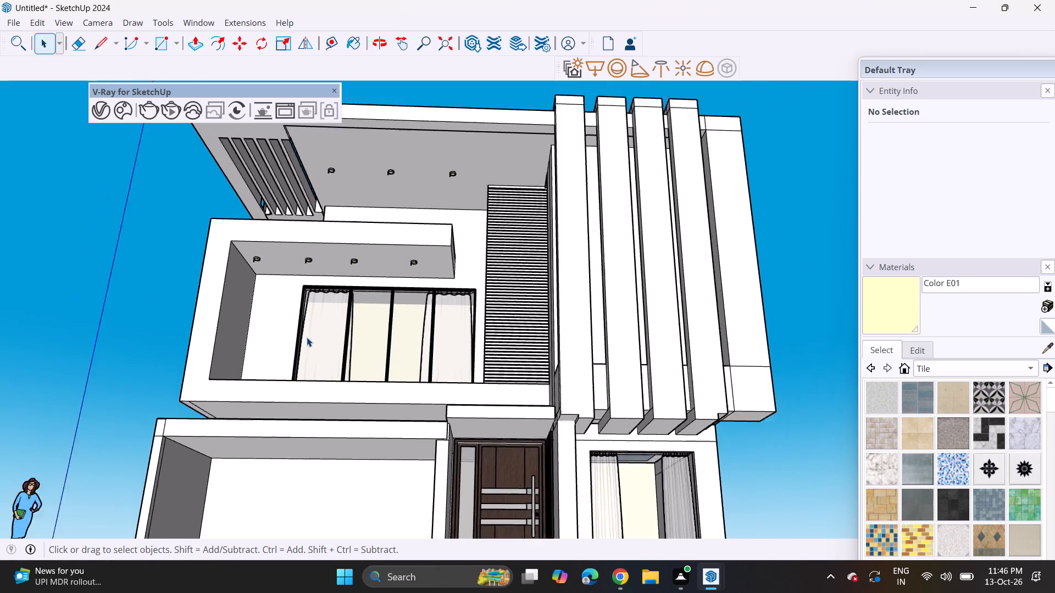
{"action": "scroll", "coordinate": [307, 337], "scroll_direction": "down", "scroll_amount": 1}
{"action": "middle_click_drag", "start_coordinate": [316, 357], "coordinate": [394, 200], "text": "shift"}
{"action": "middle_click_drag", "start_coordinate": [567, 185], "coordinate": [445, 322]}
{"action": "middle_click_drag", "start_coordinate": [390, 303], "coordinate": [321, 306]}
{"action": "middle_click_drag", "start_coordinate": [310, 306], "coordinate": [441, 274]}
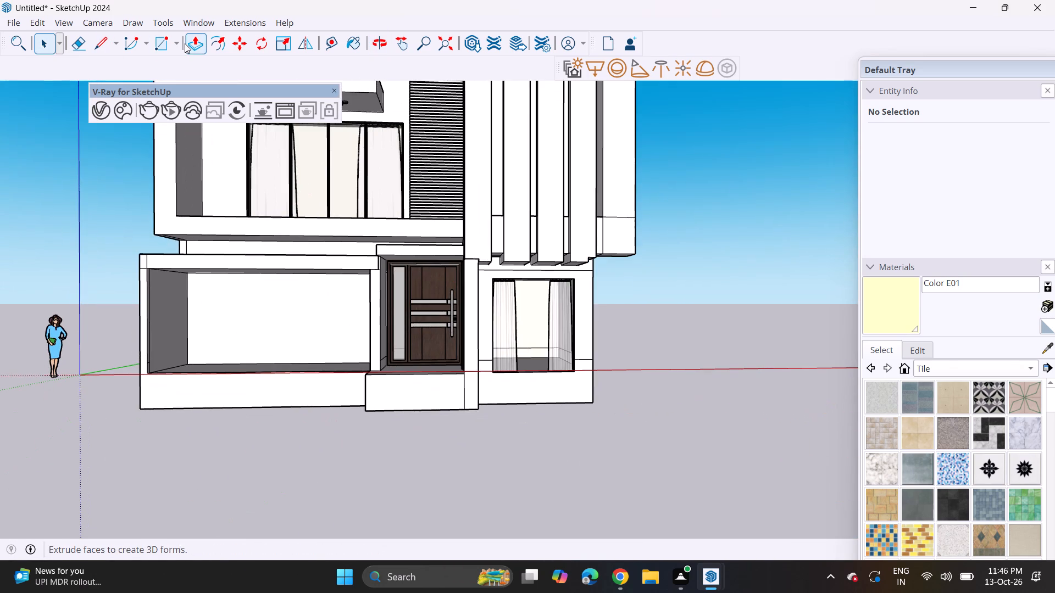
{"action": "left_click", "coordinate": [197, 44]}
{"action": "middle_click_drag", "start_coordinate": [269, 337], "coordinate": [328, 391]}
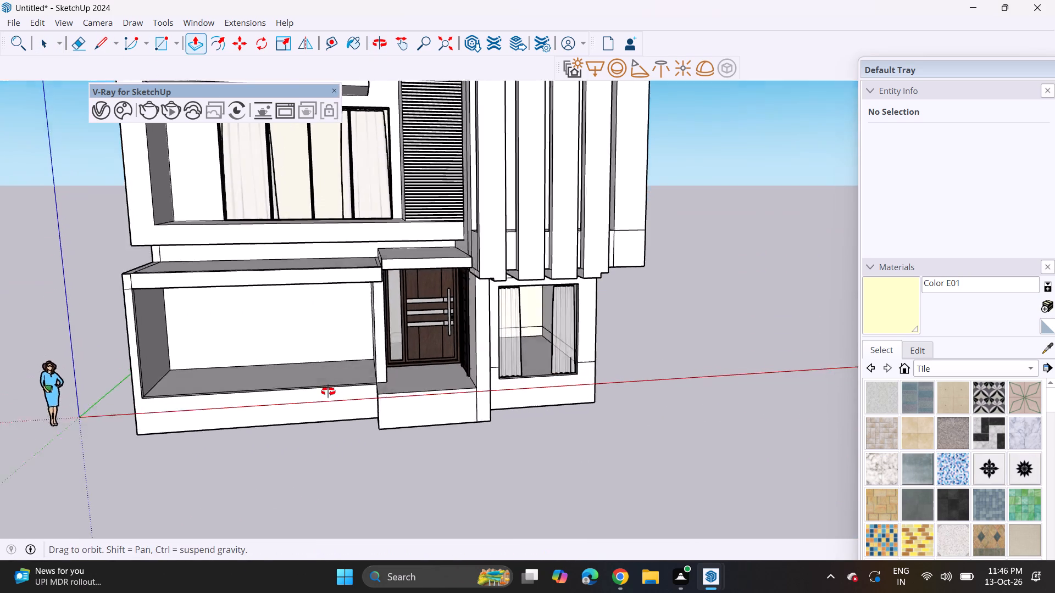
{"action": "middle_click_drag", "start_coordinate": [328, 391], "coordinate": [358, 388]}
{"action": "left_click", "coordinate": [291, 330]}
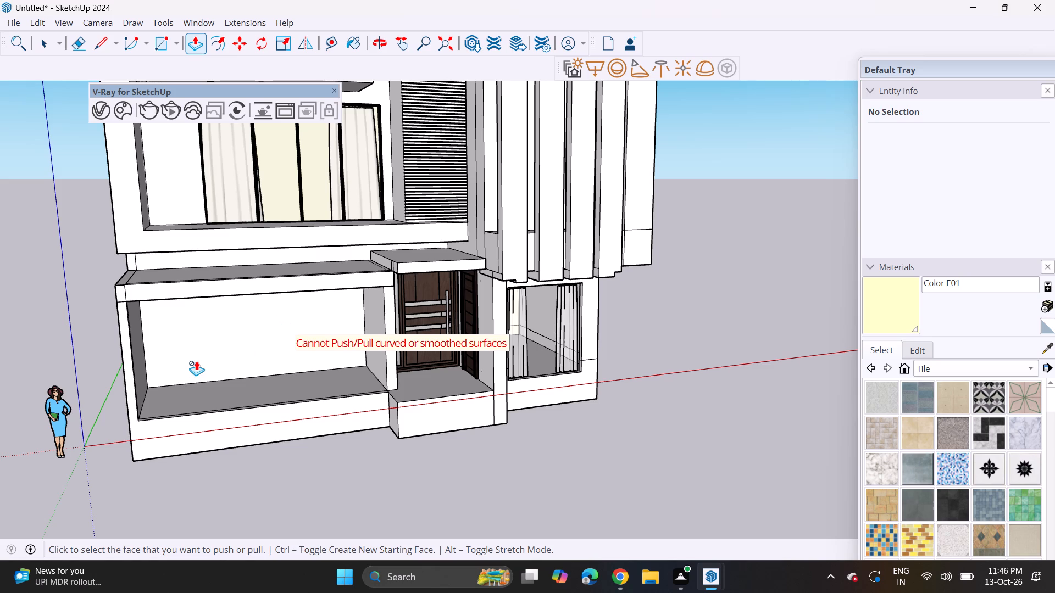
Copy a ceiling light from the upper balcony beam onto the ground-floor recess ceiling, beside the back corner farthest from the entrance.
{"action": "middle_click_drag", "start_coordinate": [199, 365], "coordinate": [90, 335]}
{"action": "scroll", "coordinate": [262, 303], "scroll_direction": "down", "scroll_amount": 3}
{"action": "middle_click_drag", "start_coordinate": [269, 340], "coordinate": [236, 439]}
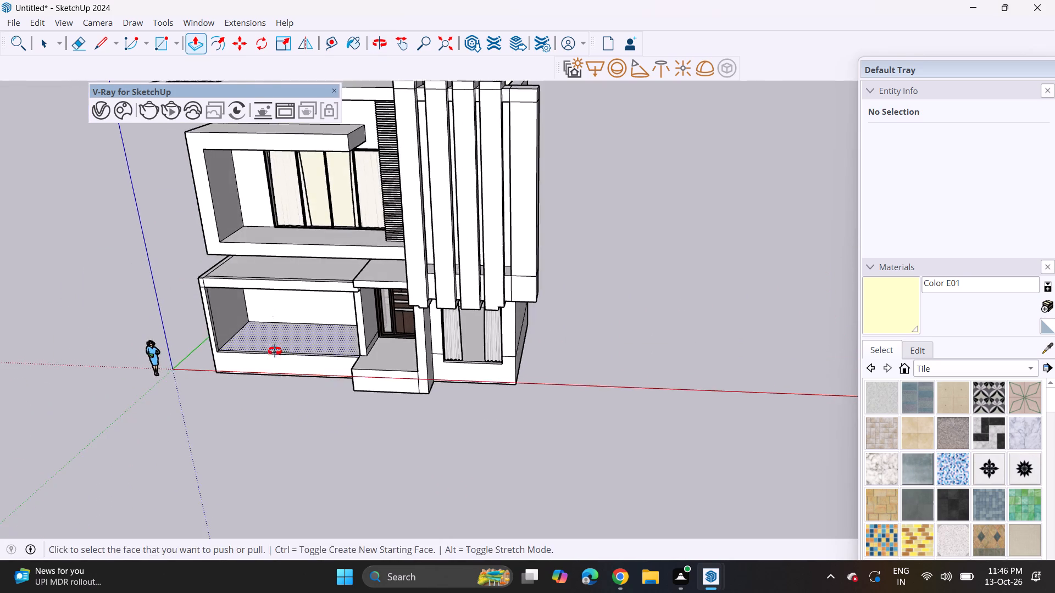
{"action": "middle_click_drag", "start_coordinate": [275, 351], "coordinate": [277, 312]}
{"action": "scroll", "coordinate": [275, 351], "scroll_direction": "up", "scroll_amount": 1}
{"action": "middle_click_drag", "start_coordinate": [271, 264], "coordinate": [304, 157]}
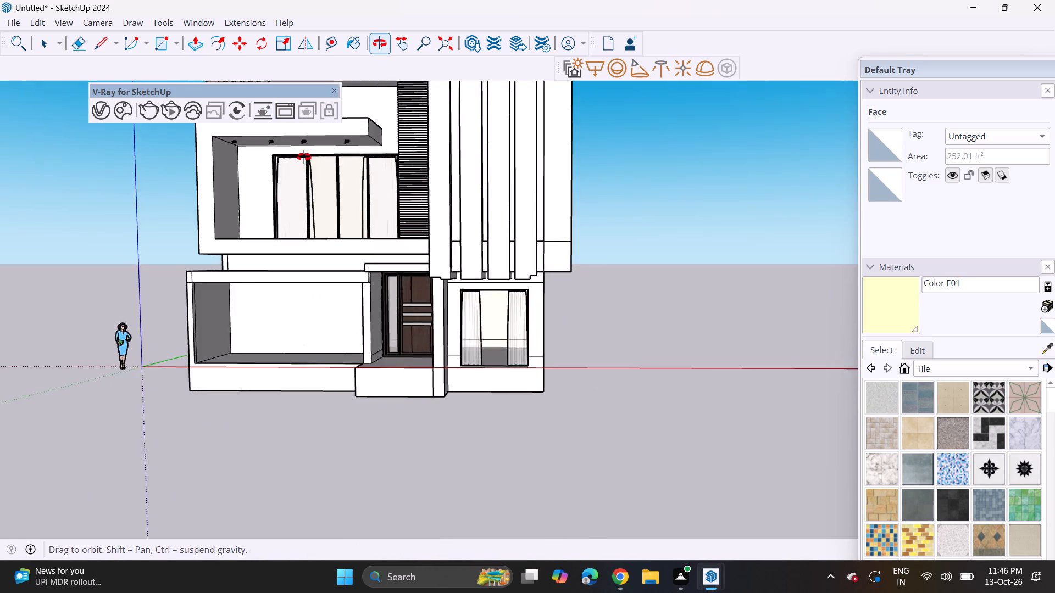
{"action": "middle_click_drag", "start_coordinate": [304, 157], "coordinate": [336, 51]}
{"action": "scroll", "coordinate": [259, 253], "scroll_direction": "up", "scroll_amount": 4}
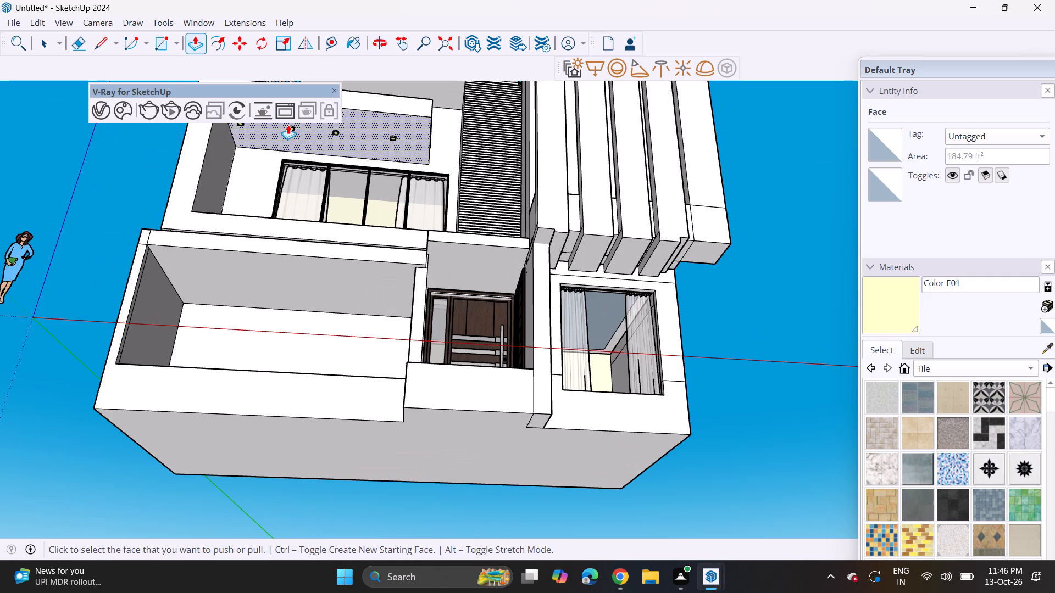
{"action": "key", "text": "space"}
{"action": "left_click", "coordinate": [290, 126]}
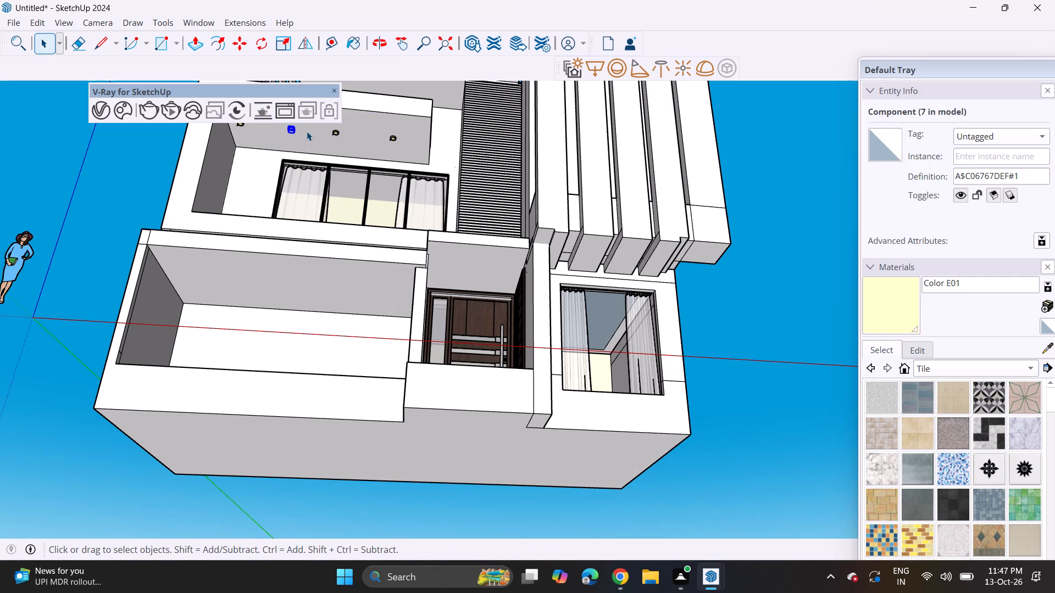
{"action": "key", "text": "m"}
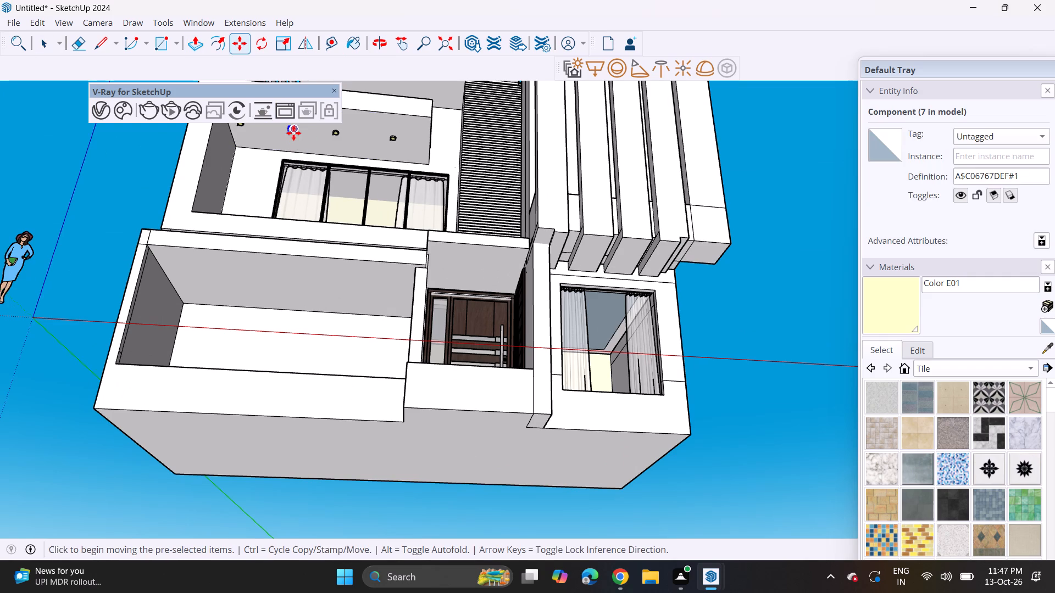
{"action": "left_click", "coordinate": [293, 132]}
{"action": "middle_click_drag", "start_coordinate": [264, 245], "coordinate": [270, 316]}
{"action": "scroll", "coordinate": [248, 322], "scroll_direction": "up", "scroll_amount": 4}
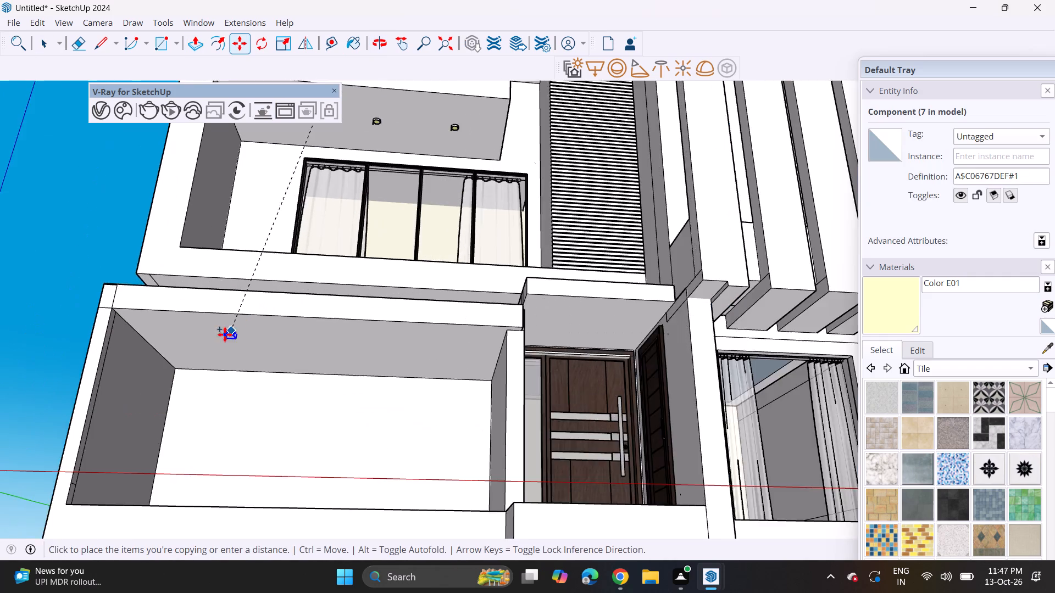
{"action": "scroll", "coordinate": [225, 334], "scroll_direction": "up", "scroll_amount": 4}
{"action": "middle_click_drag", "start_coordinate": [215, 346], "coordinate": [319, 251]}
{"action": "scroll", "coordinate": [215, 346], "scroll_direction": "up", "scroll_amount": 1, "text": "shift"}
{"action": "scroll", "coordinate": [275, 273], "scroll_direction": "up", "scroll_amount": 8}
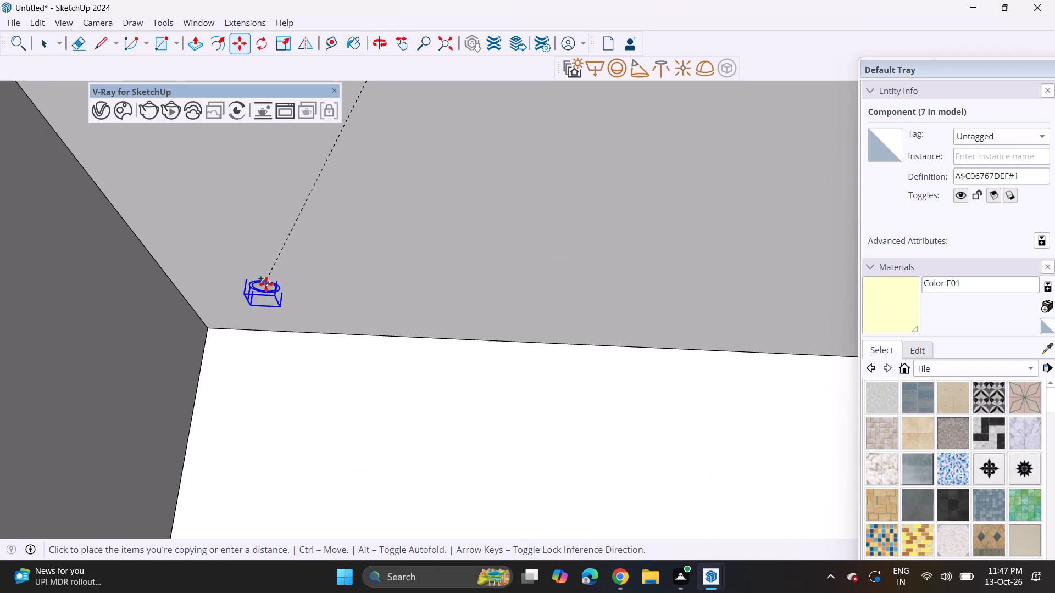
{"action": "left_click", "coordinate": [271, 292]}
{"action": "left_click_drag", "start_coordinate": [286, 280], "coordinate": [284, 286]}
{"action": "left_click", "coordinate": [284, 289]}
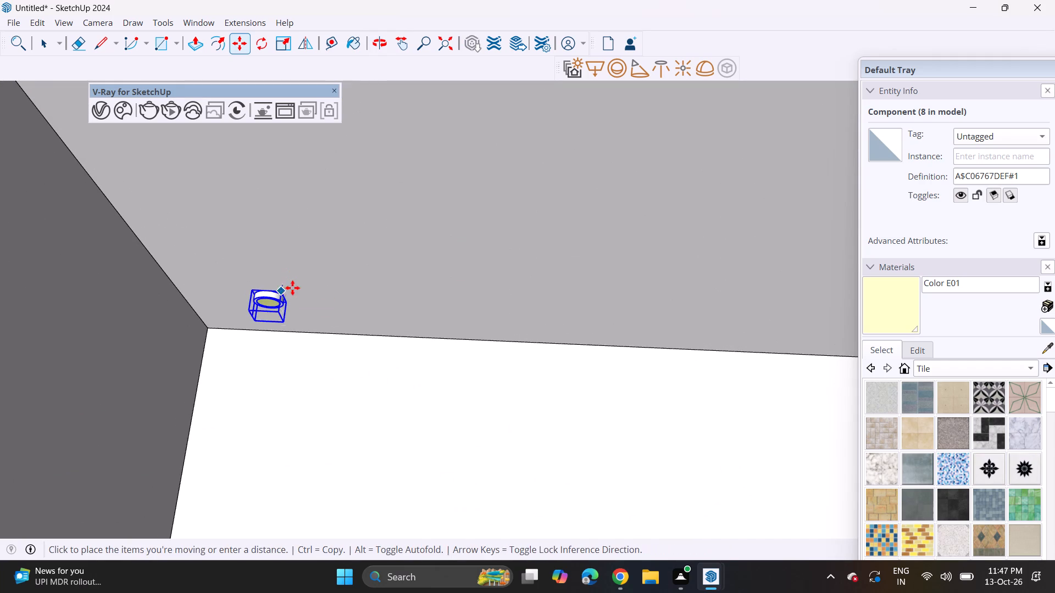
Copy the recess ceiling light toward the front edge and adjust its spacing to form a row of four along the side wall.
{"action": "left_click", "coordinate": [283, 285]}
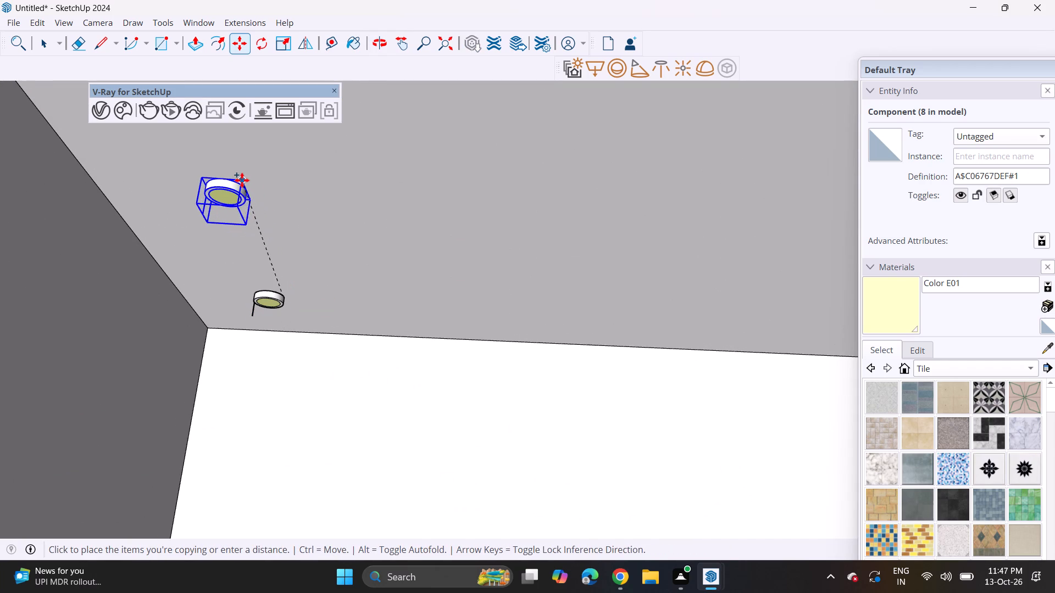
{"action": "left_click", "coordinate": [227, 162]}
{"action": "scroll", "coordinate": [227, 162], "scroll_direction": "down", "scroll_amount": 7}
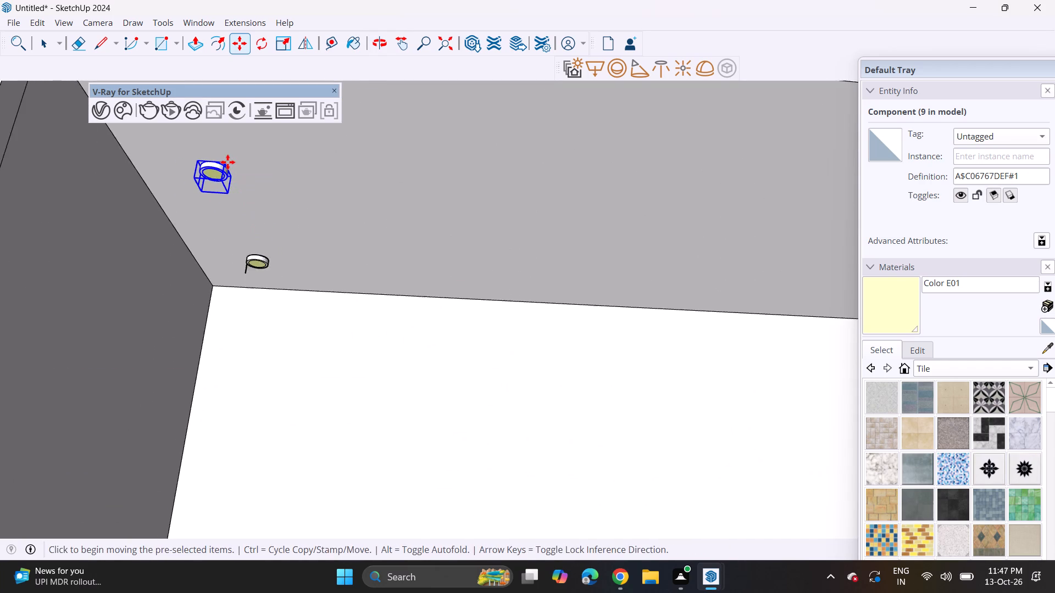
{"action": "scroll", "coordinate": [227, 162], "scroll_direction": "down", "scroll_amount": 2}
{"action": "middle_click_drag", "start_coordinate": [227, 162], "coordinate": [265, 219]}
{"action": "left_click", "coordinate": [258, 216]}
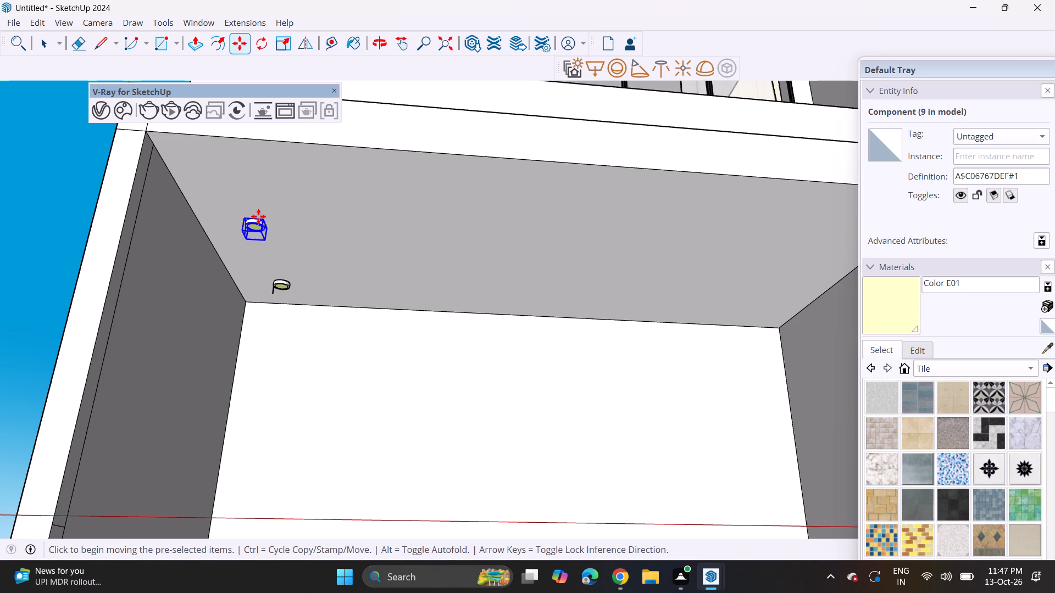
{"action": "left_click", "coordinate": [271, 244]}
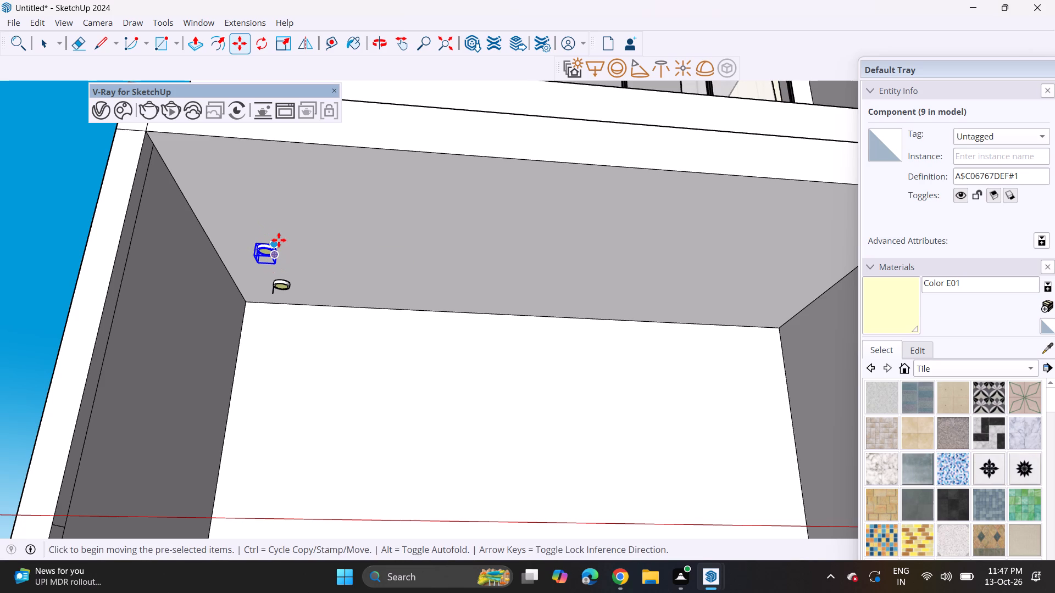
{"action": "left_click", "coordinate": [279, 240]}
{"action": "left_click", "coordinate": [263, 212]}
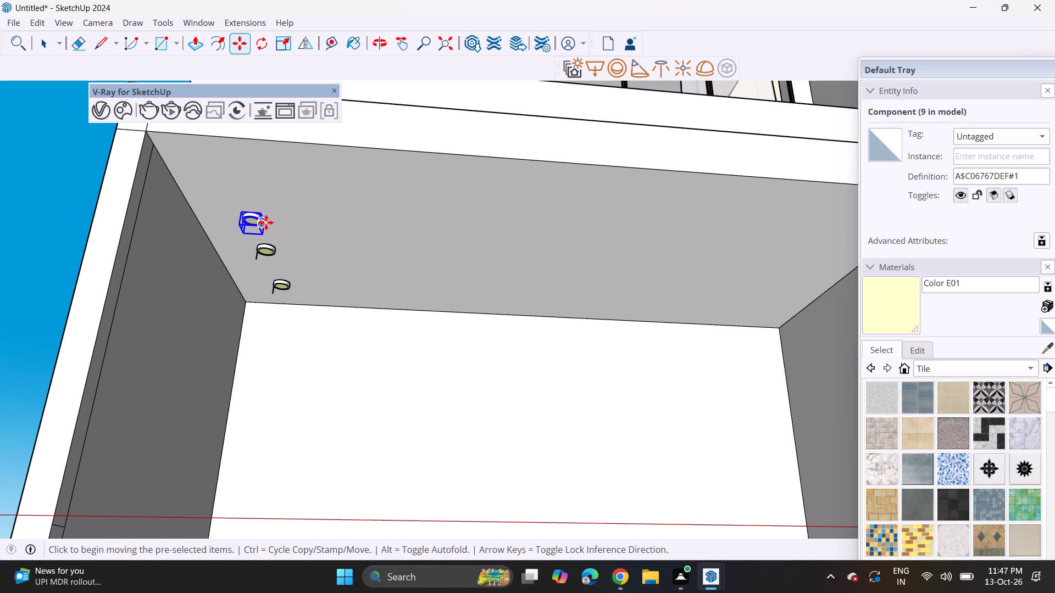
{"action": "left_click", "coordinate": [264, 214]}
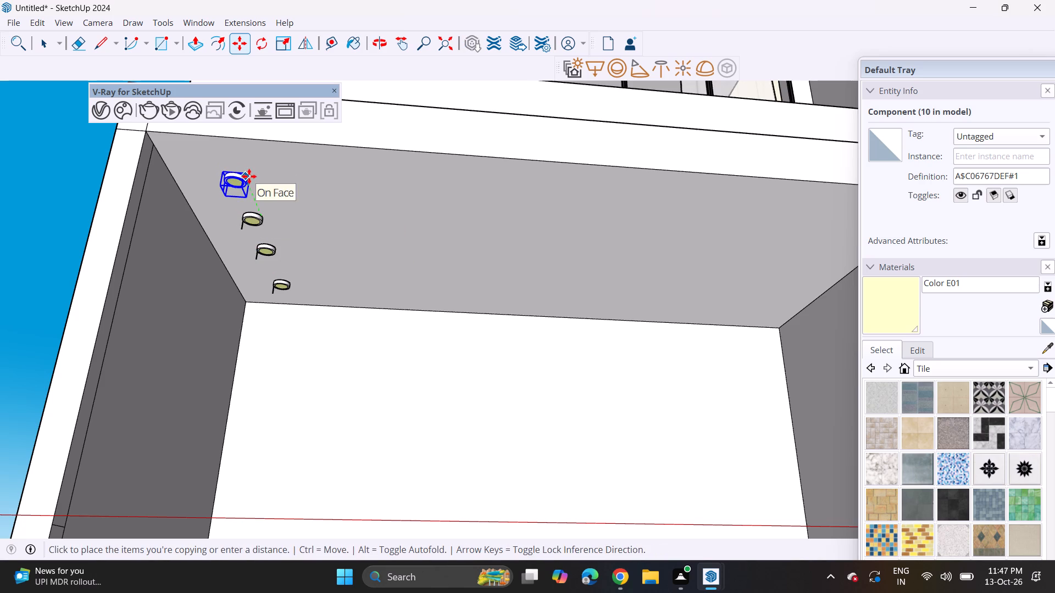
{"action": "left_click", "coordinate": [249, 176]}
Select all four recess ceiling lights and copy the row twice along the front ceiling edge to make three evenly spread rows.
{"action": "key", "text": "space"}
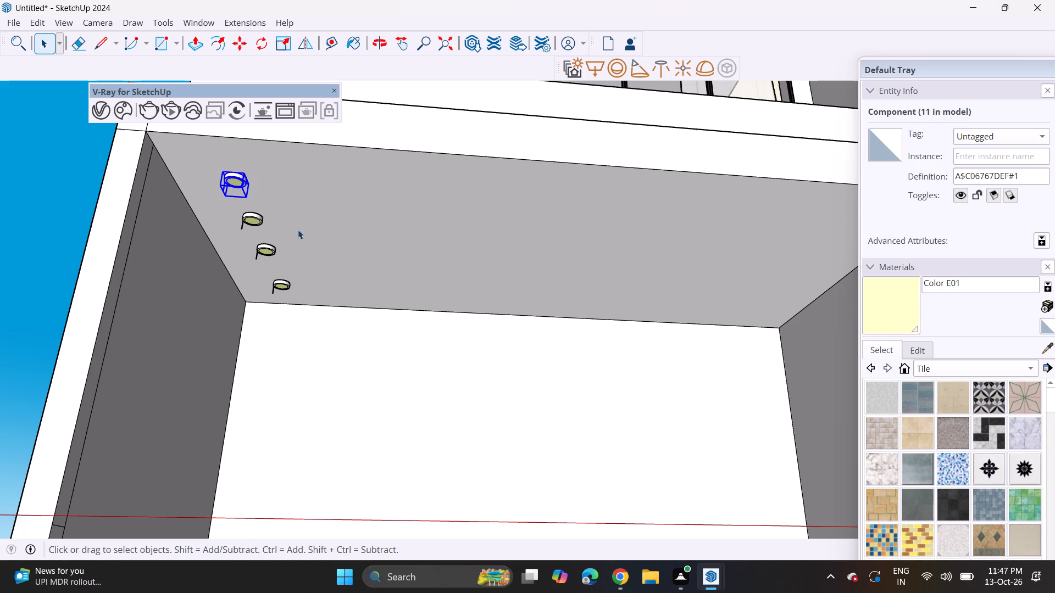
{"action": "scroll", "coordinate": [298, 230], "scroll_direction": "up", "scroll_amount": 1}
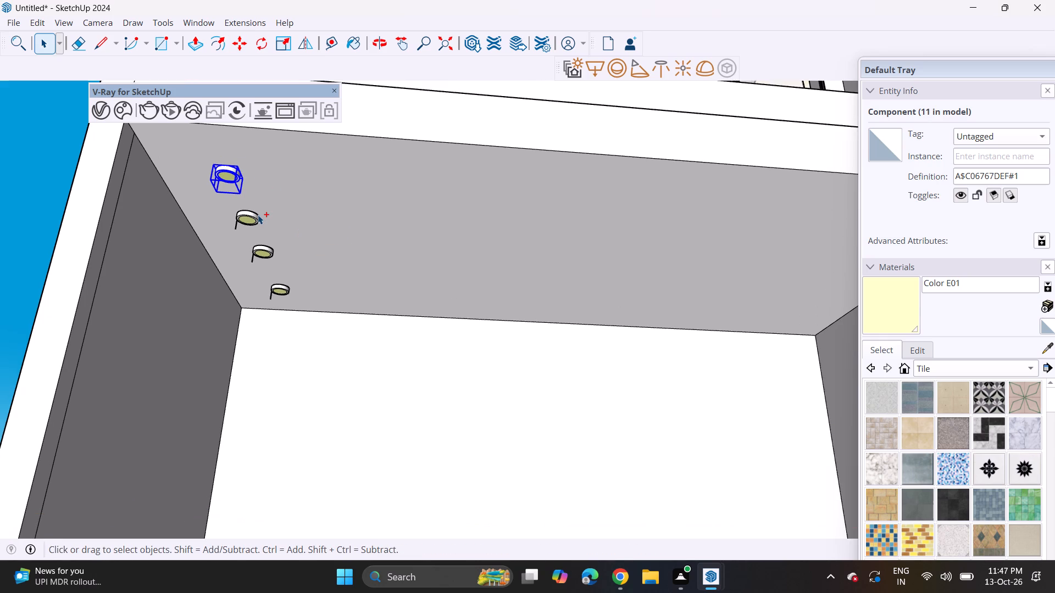
{"action": "left_click", "coordinate": [249, 222], "text": "ctrl"}
{"action": "left_click", "coordinate": [266, 252], "text": "ctrl"}
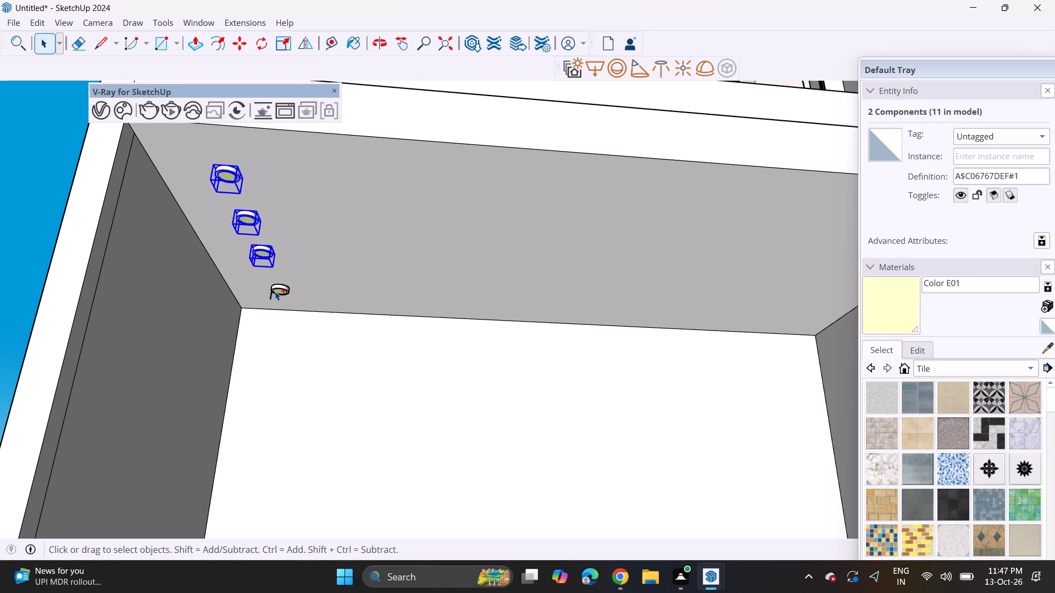
{"action": "left_click", "coordinate": [279, 294], "text": "ctrl"}
{"action": "scroll", "coordinate": [282, 294], "scroll_direction": "down", "scroll_amount": 5}
{"action": "key", "text": "m"}
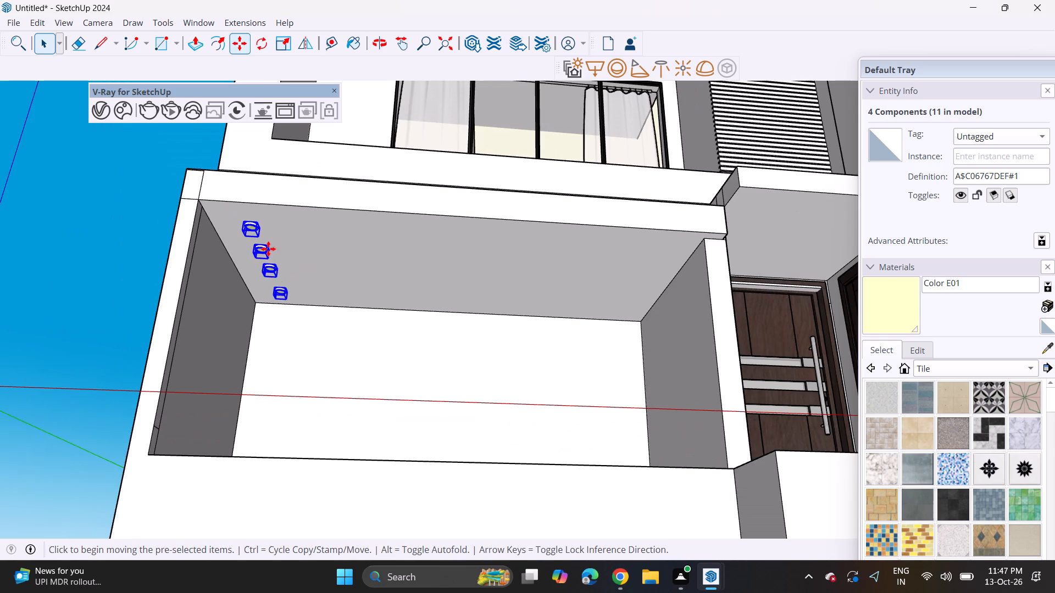
{"action": "left_click", "coordinate": [202, 199]}
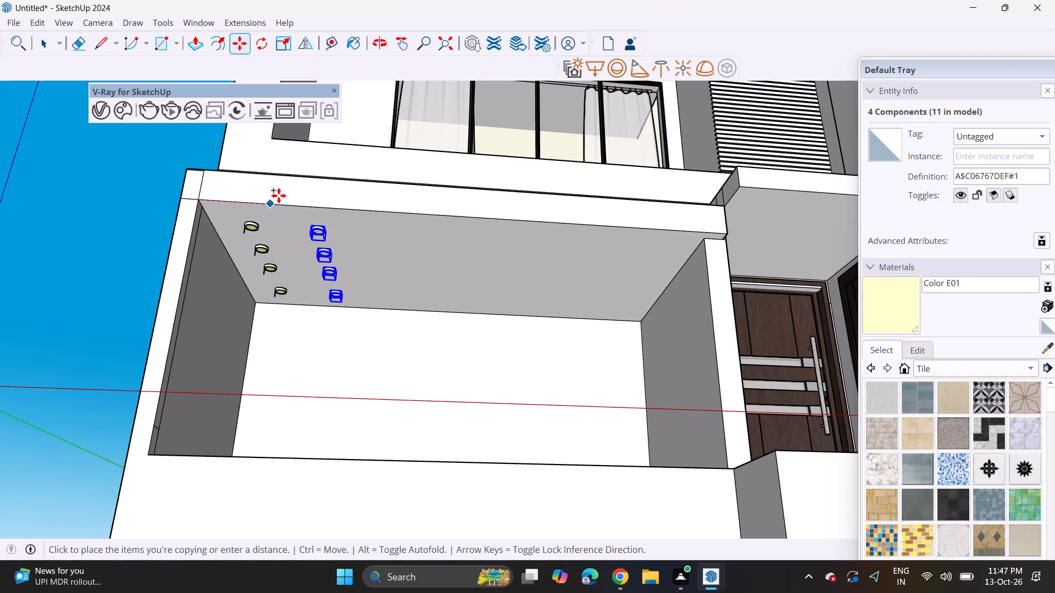
{"action": "left_click", "coordinate": [406, 210]}
{"action": "left_click", "coordinate": [407, 214]}
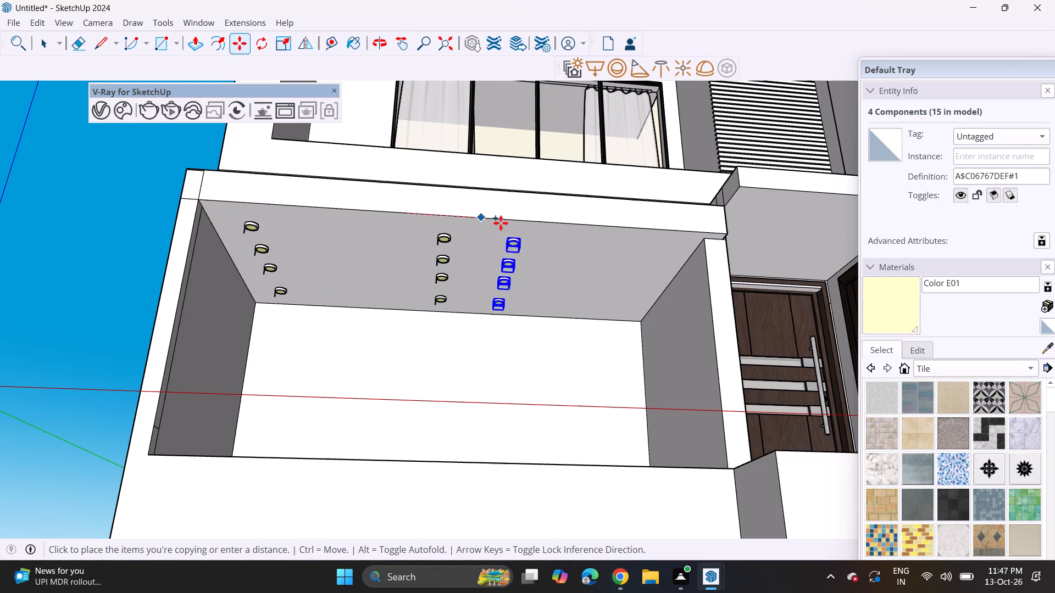
{"action": "left_click", "coordinate": [624, 233]}
{"action": "scroll", "coordinate": [543, 272], "scroll_direction": "down", "scroll_amount": 8}
{"action": "middle_click_drag", "start_coordinate": [487, 310], "coordinate": [379, 364]}
{"action": "key", "text": "space"}
{"action": "left_click", "coordinate": [286, 261]}
{"action": "middle_click_drag", "start_coordinate": [320, 286], "coordinate": [386, 305]}
{"action": "middle_click_drag", "start_coordinate": [432, 300], "coordinate": [374, 297], "text": "shift"}
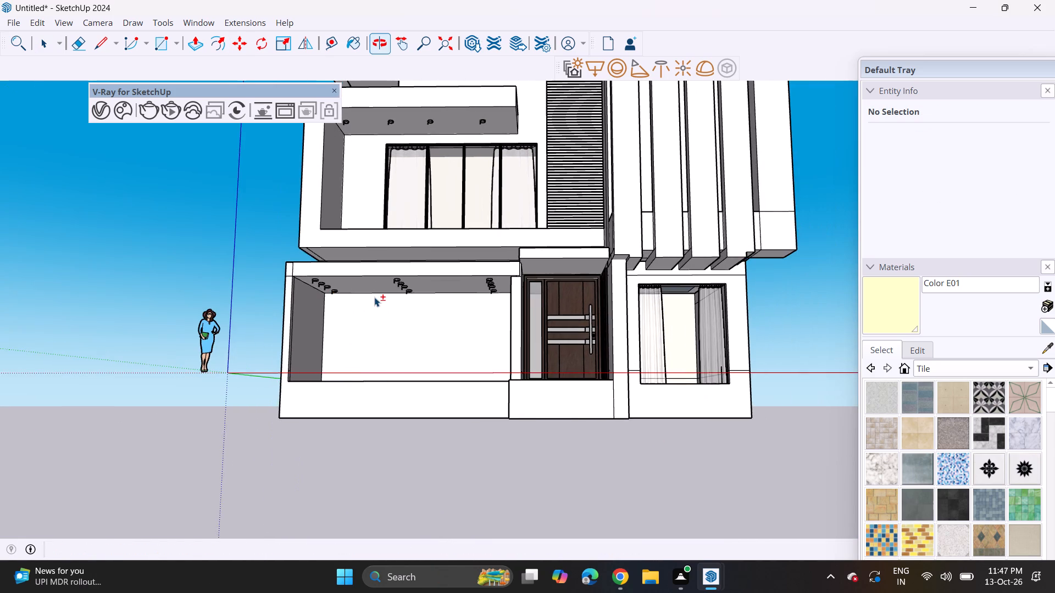
Import the lampara+tubular model from Downloads and place it on the floor of the ground-floor recess.
{"action": "scroll", "coordinate": [374, 297], "scroll_direction": "up", "scroll_amount": 2}
{"action": "left_click", "coordinate": [15, 16]}
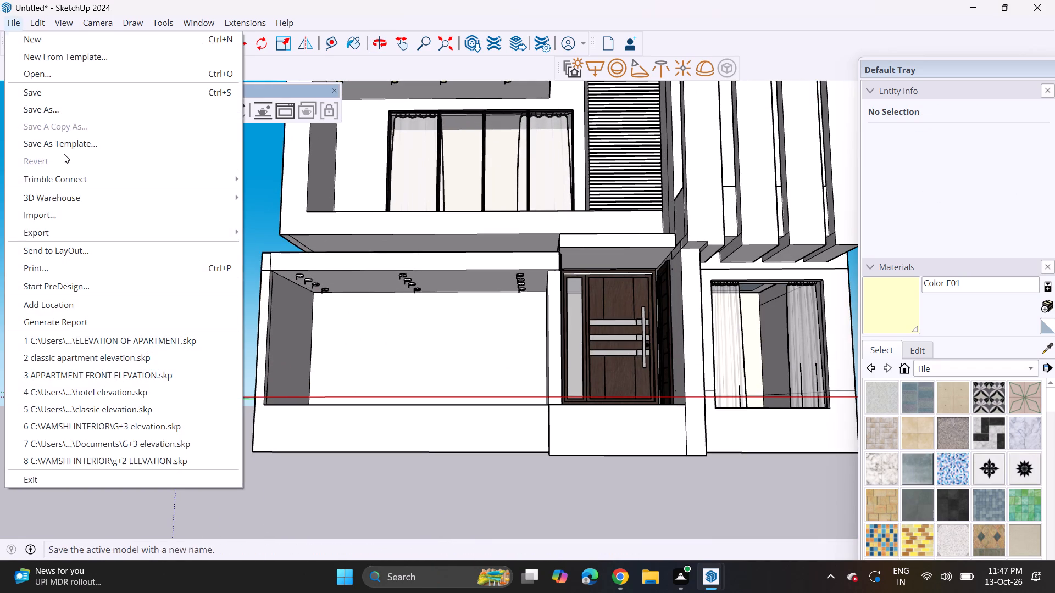
{"action": "left_click", "coordinate": [76, 210]}
{"action": "scroll", "coordinate": [218, 234], "scroll_direction": "down", "scroll_amount": 4}
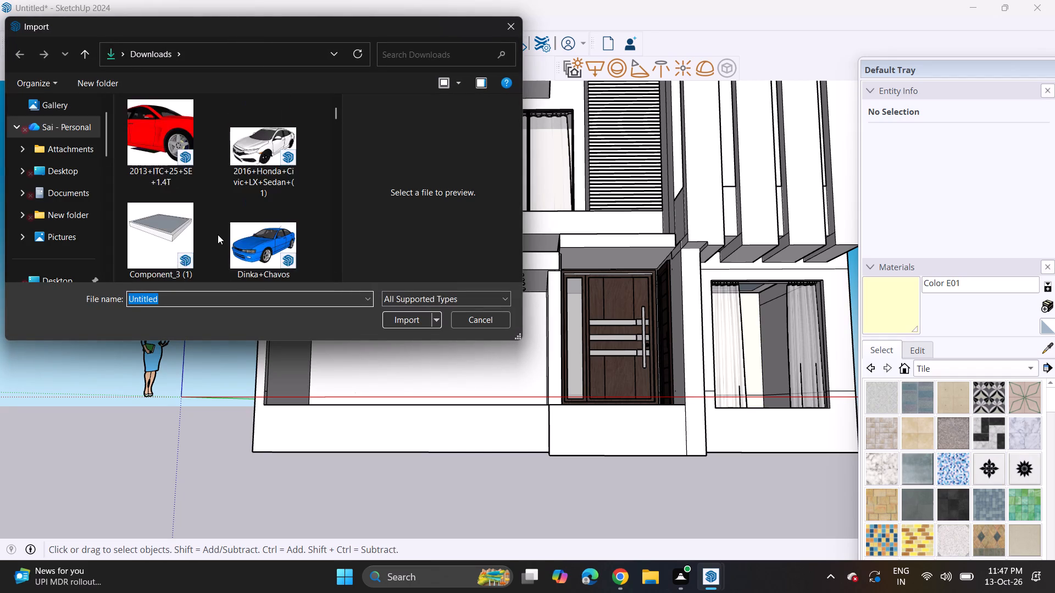
{"action": "scroll", "coordinate": [218, 234], "scroll_direction": "down", "scroll_amount": 2}
{"action": "left_click", "coordinate": [160, 235]}
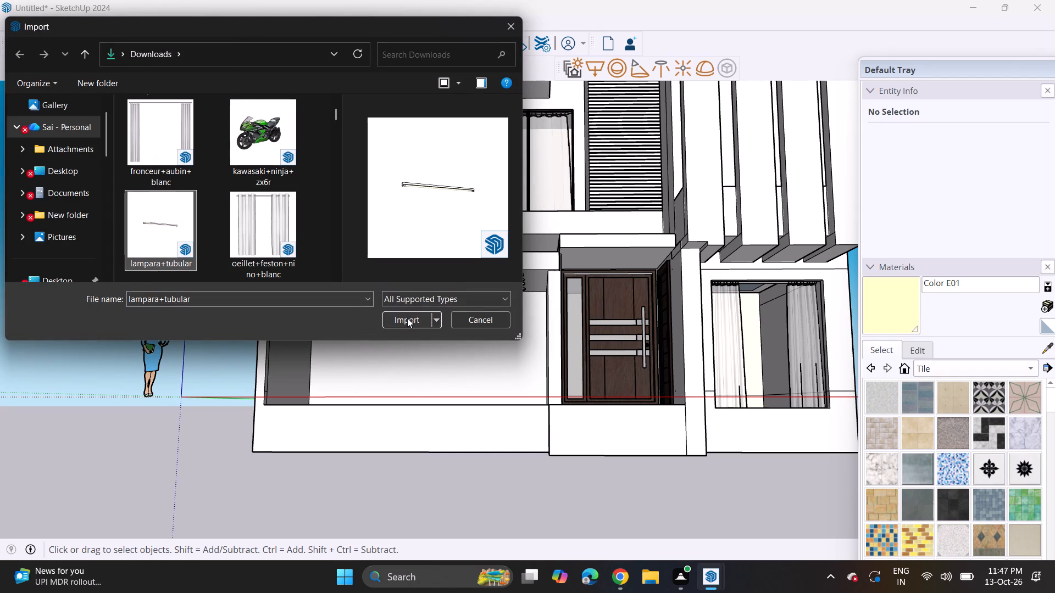
{"action": "left_click", "coordinate": [407, 318]}
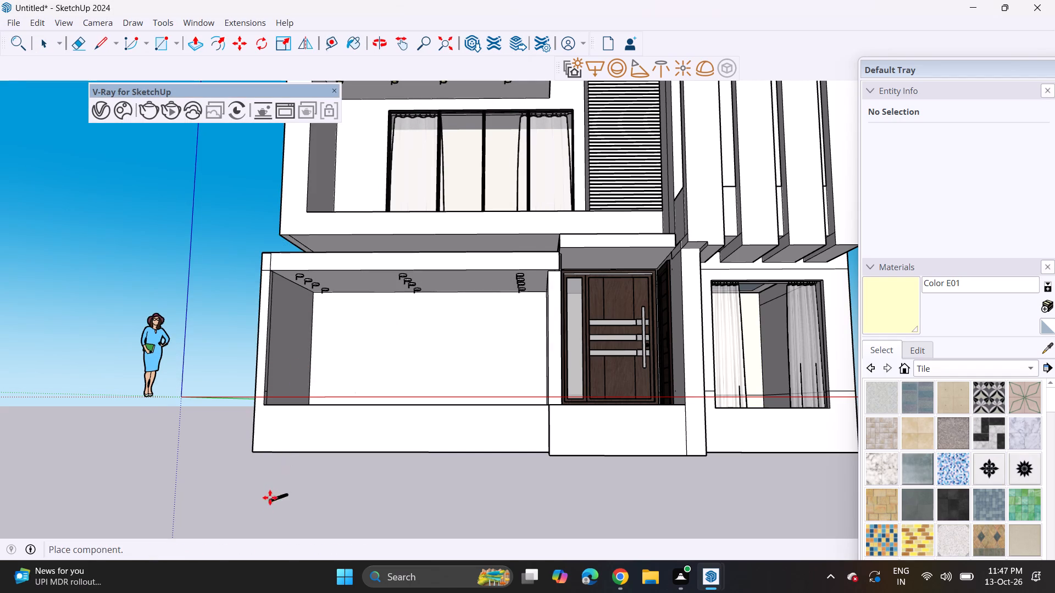
{"action": "middle_click_drag", "start_coordinate": [351, 393], "coordinate": [356, 545]}
{"action": "left_click", "coordinate": [356, 405]}
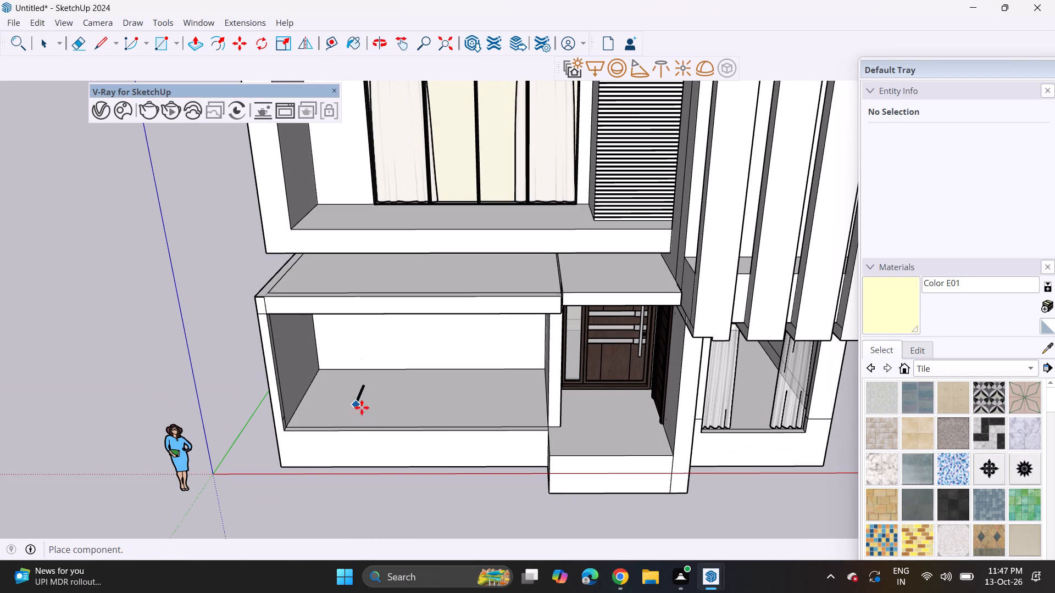
Rotate the tubular lamp flat on the recess floor so it runs parallel to the back wall.
{"action": "scroll", "coordinate": [382, 408], "scroll_direction": "up", "scroll_amount": 19}
{"action": "scroll", "coordinate": [356, 393], "scroll_direction": "up", "scroll_amount": 5}
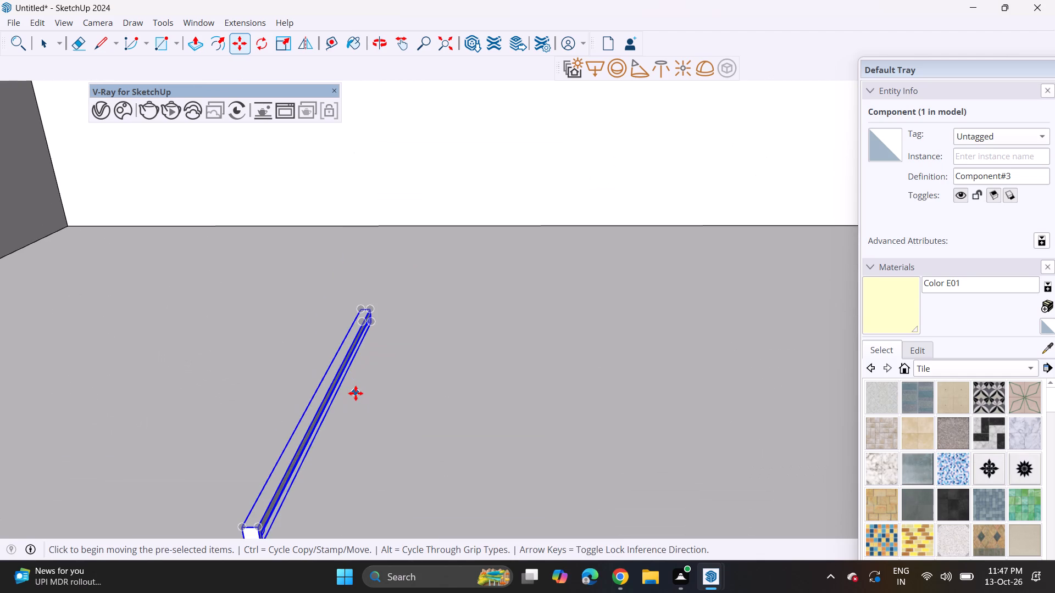
{"action": "scroll", "coordinate": [356, 393], "scroll_direction": "down", "scroll_amount": 12}
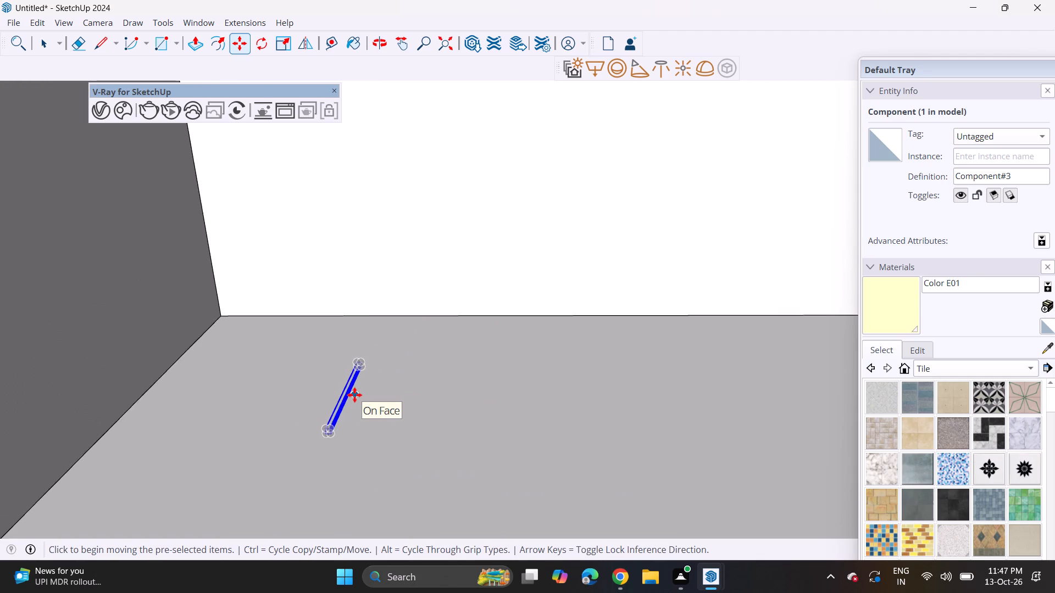
{"action": "scroll", "coordinate": [354, 395], "scroll_direction": "down", "scroll_amount": 4}
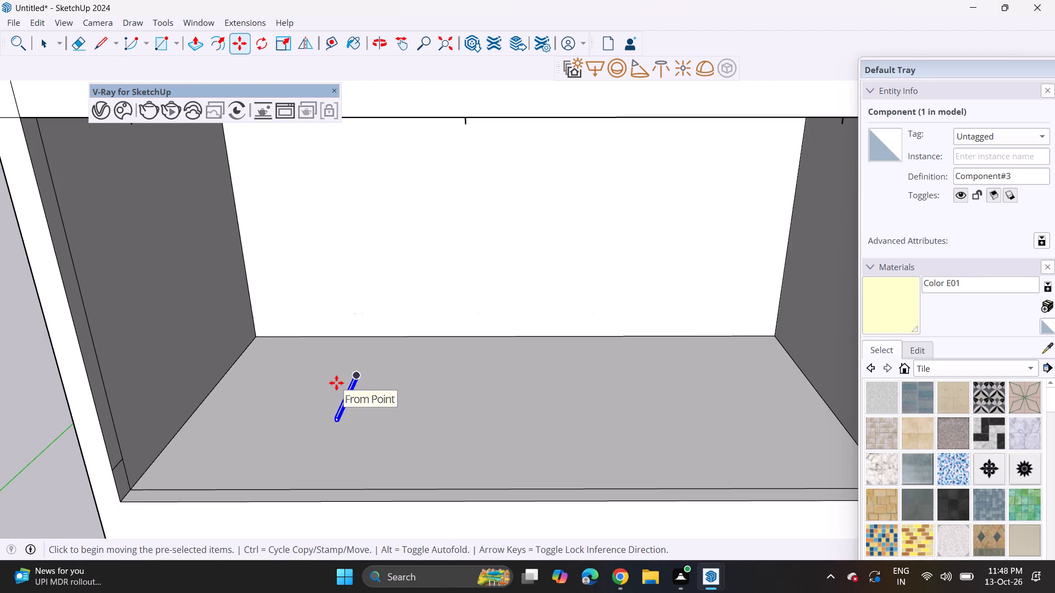
{"action": "left_click", "coordinate": [260, 48]}
{"action": "left_click", "coordinate": [382, 416]}
{"action": "left_click", "coordinate": [446, 417]}
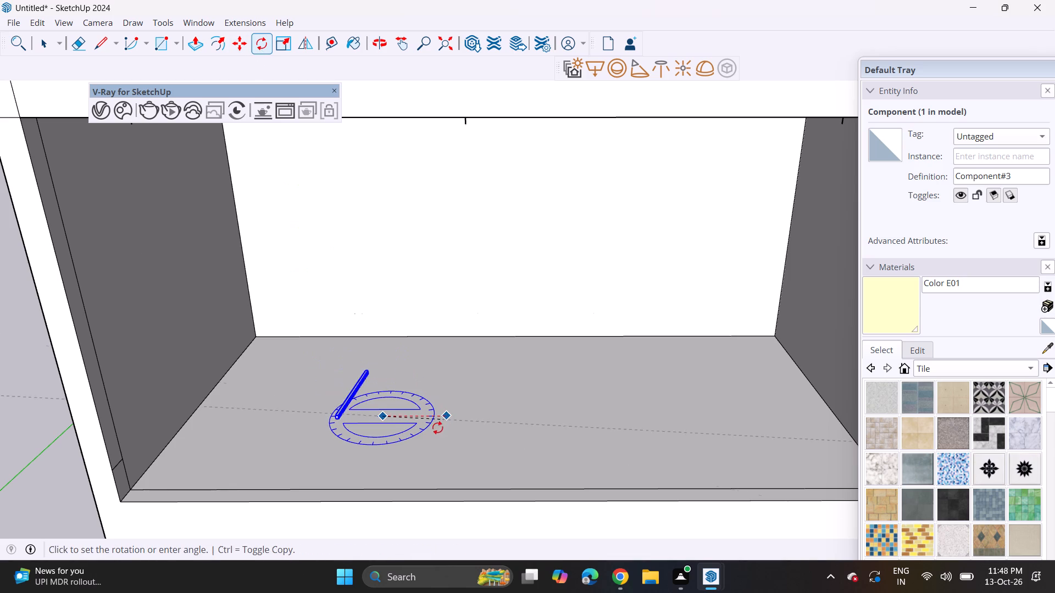
{"action": "left_click", "coordinate": [366, 462]}
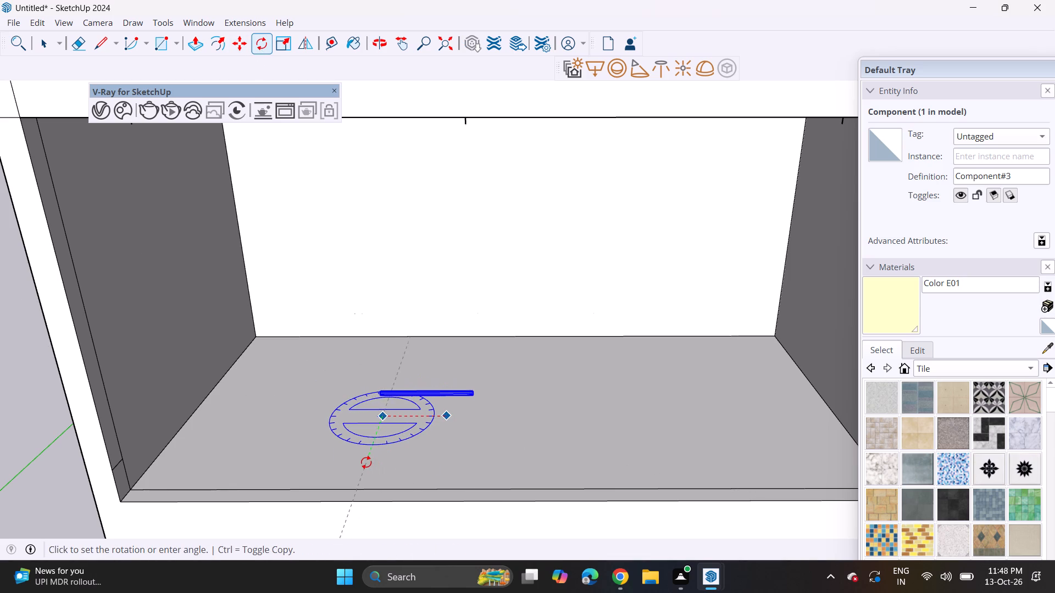
Rotate the tubular lamp in the plane of the back wall so it stands upright.
{"action": "middle_click_drag", "start_coordinate": [437, 416], "coordinate": [420, 358]}
{"action": "middle_click_drag", "start_coordinate": [415, 403], "coordinate": [406, 364]}
{"action": "left_click", "coordinate": [452, 332]}
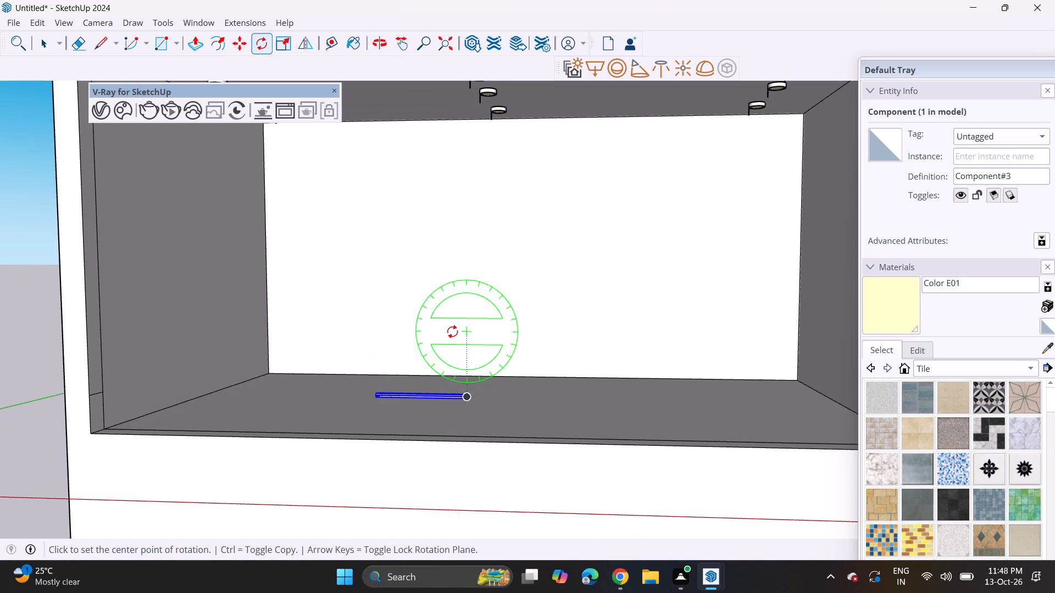
{"action": "left_click", "coordinate": [477, 331]}
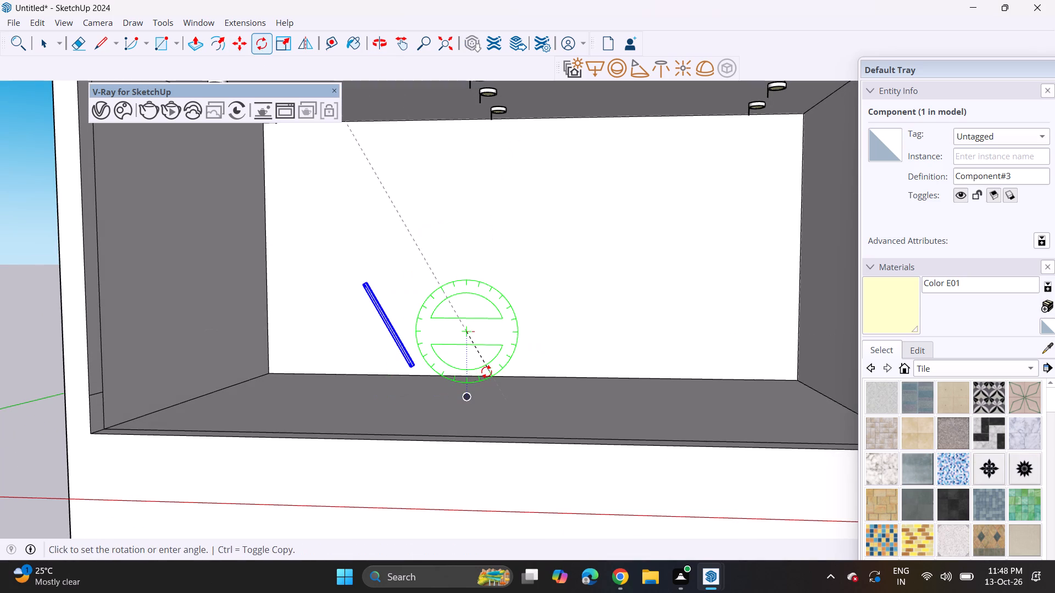
{"action": "left_click", "coordinate": [464, 370]}
Copy the upright tubular lamp onto the recess's left side wall and move it up to the ceiling near the front edge.
{"action": "scroll", "coordinate": [419, 339], "scroll_direction": "up", "scroll_amount": 1}
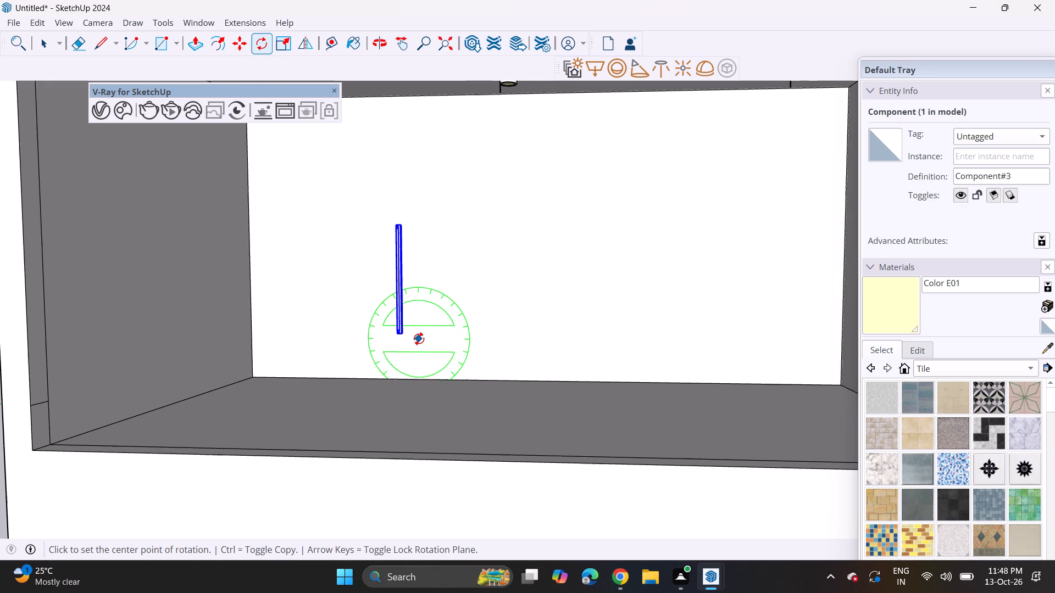
{"action": "key", "text": "m"}
{"action": "left_click", "coordinate": [406, 339]}
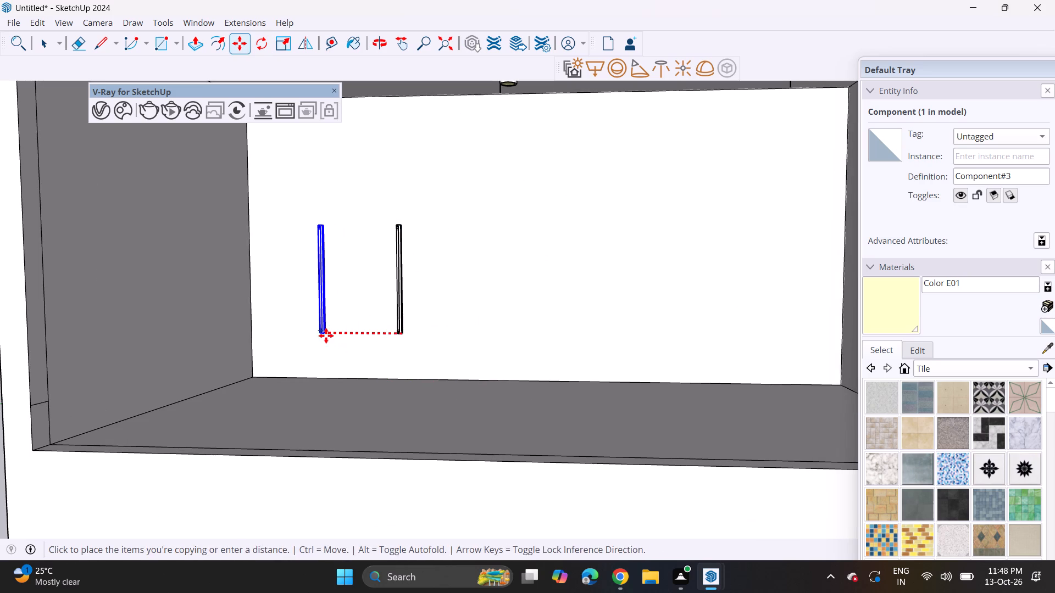
{"action": "middle_click_drag", "start_coordinate": [326, 335], "coordinate": [447, 387], "text": "shift"}
{"action": "middle_click_drag", "start_coordinate": [292, 289], "coordinate": [342, 335], "text": "shift"}
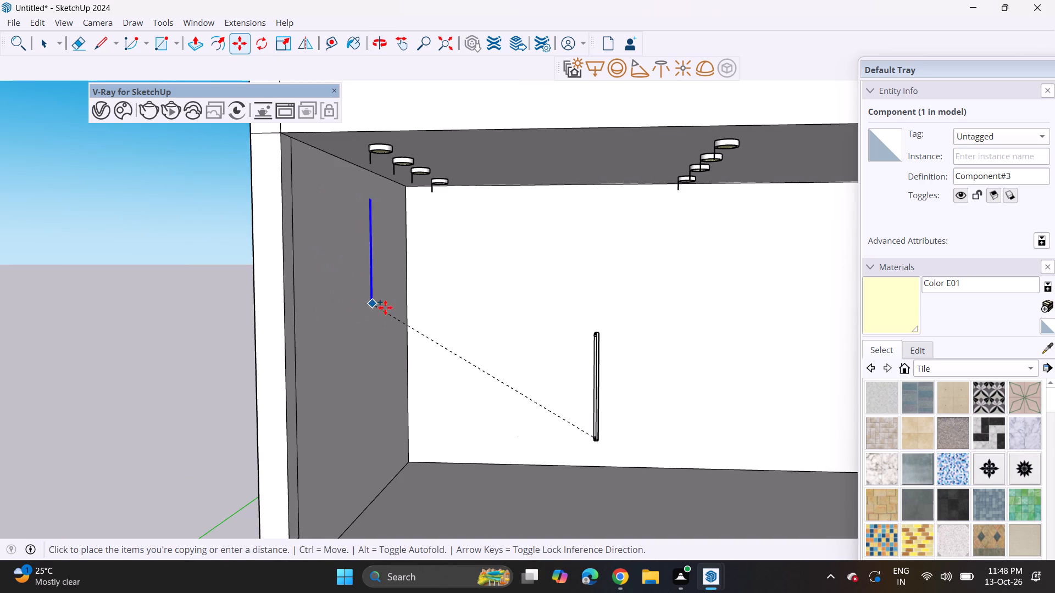
{"action": "left_click", "coordinate": [385, 307]}
{"action": "left_click", "coordinate": [376, 307]}
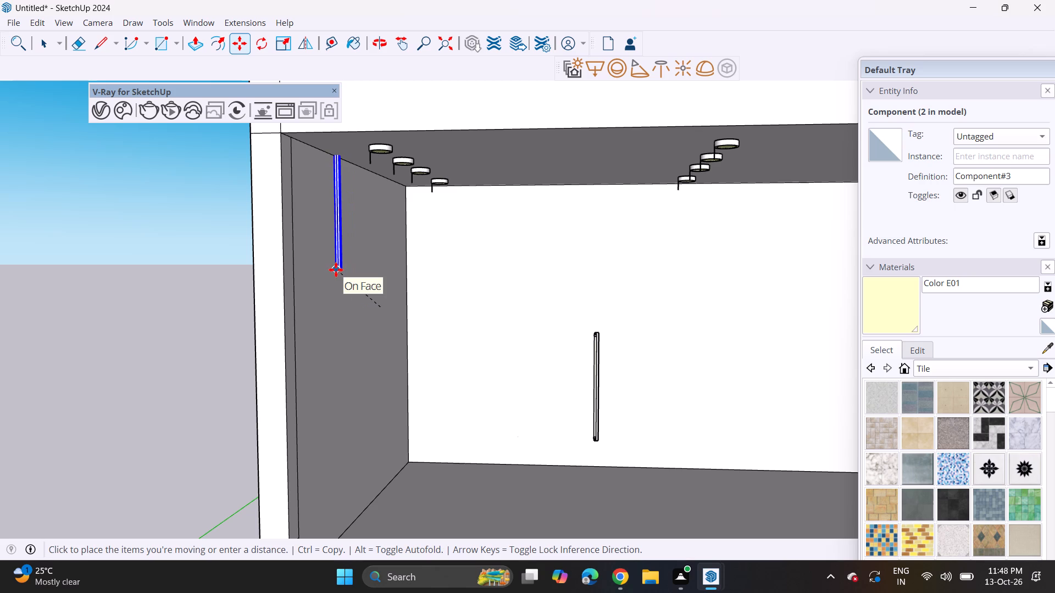
{"action": "left_click", "coordinate": [318, 267]}
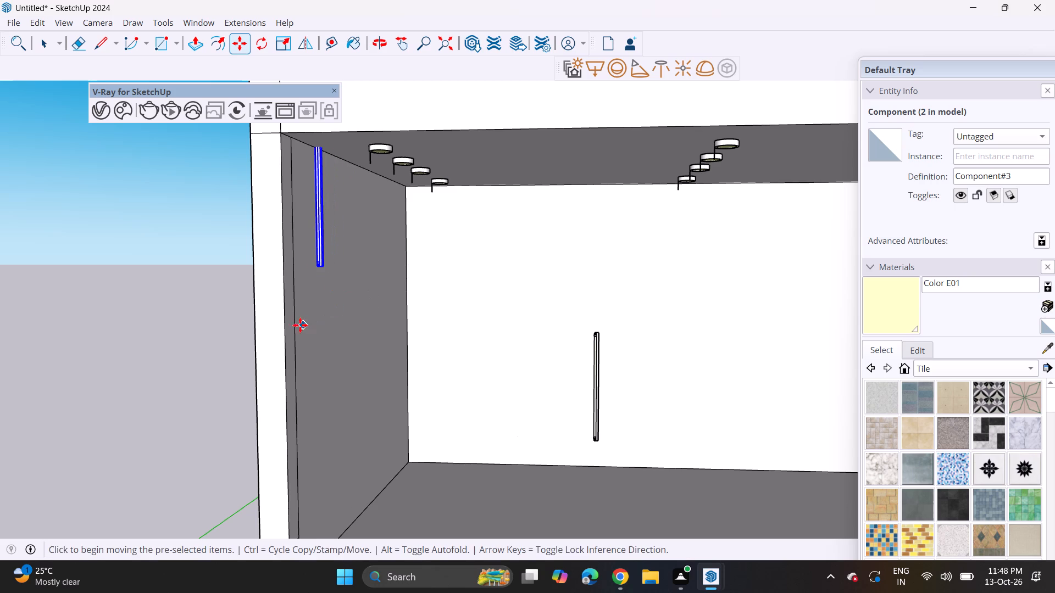
{"action": "key", "text": "space"}
{"action": "left_click", "coordinate": [227, 325]}
Scale the side-wall lamp along its height, stretching it downward to about the middle of the wall.
{"action": "scroll", "coordinate": [227, 325], "scroll_direction": "down", "scroll_amount": 10}
{"action": "middle_click_drag", "start_coordinate": [264, 328], "coordinate": [240, 288]}
{"action": "scroll", "coordinate": [245, 227], "scroll_direction": "up", "scroll_amount": 14}
{"action": "middle_click_drag", "start_coordinate": [241, 227], "coordinate": [240, 208]}
{"action": "scroll", "coordinate": [240, 208], "scroll_direction": "down", "scroll_amount": 9}
{"action": "middle_click_drag", "start_coordinate": [242, 240], "coordinate": [220, 279]}
{"action": "middle_click_drag", "start_coordinate": [227, 261], "coordinate": [231, 253]}
{"action": "middle_click_drag", "start_coordinate": [260, 262], "coordinate": [277, 221]}
{"action": "scroll", "coordinate": [247, 240], "scroll_direction": "up", "scroll_amount": 4}
{"action": "left_click", "coordinate": [235, 269]}
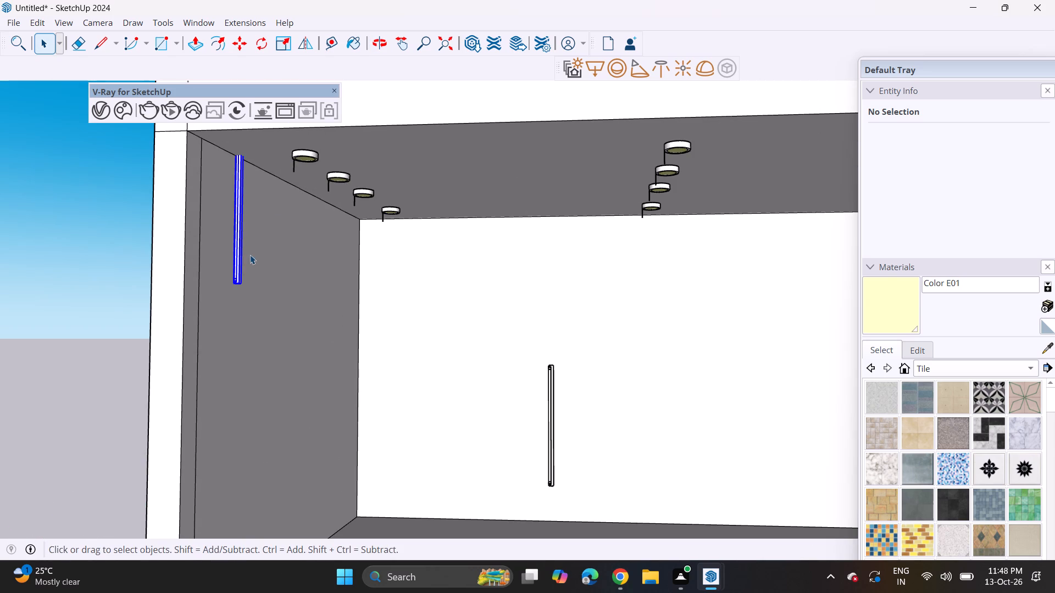
{"action": "left_click", "coordinate": [281, 47]}
{"action": "middle_click_drag", "start_coordinate": [253, 277], "coordinate": [243, 251]}
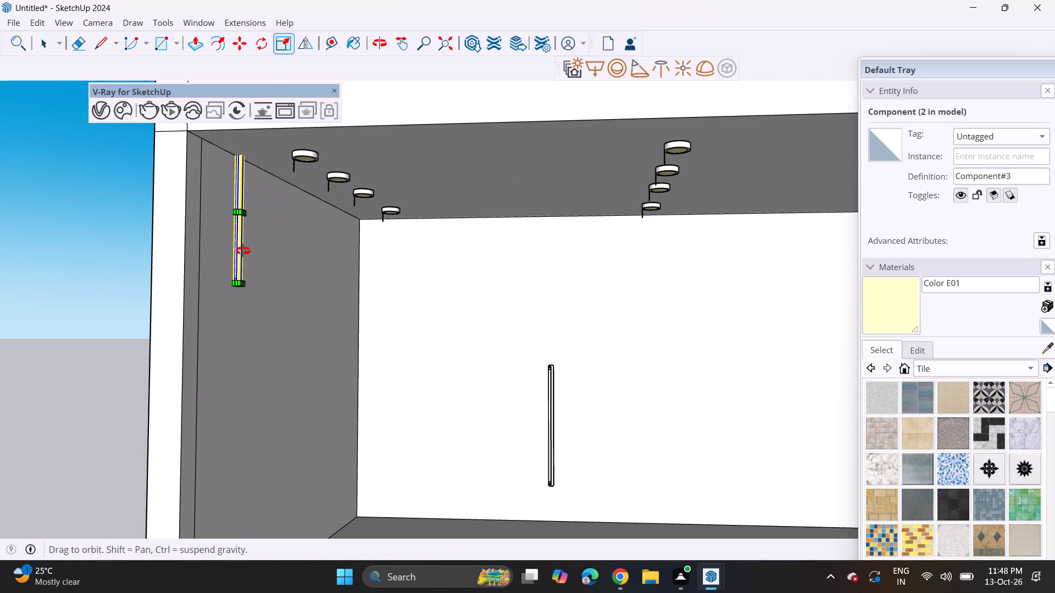
{"action": "middle_click_drag", "start_coordinate": [243, 251], "coordinate": [234, 225]}
{"action": "scroll", "coordinate": [233, 230], "scroll_direction": "up", "scroll_amount": 18}
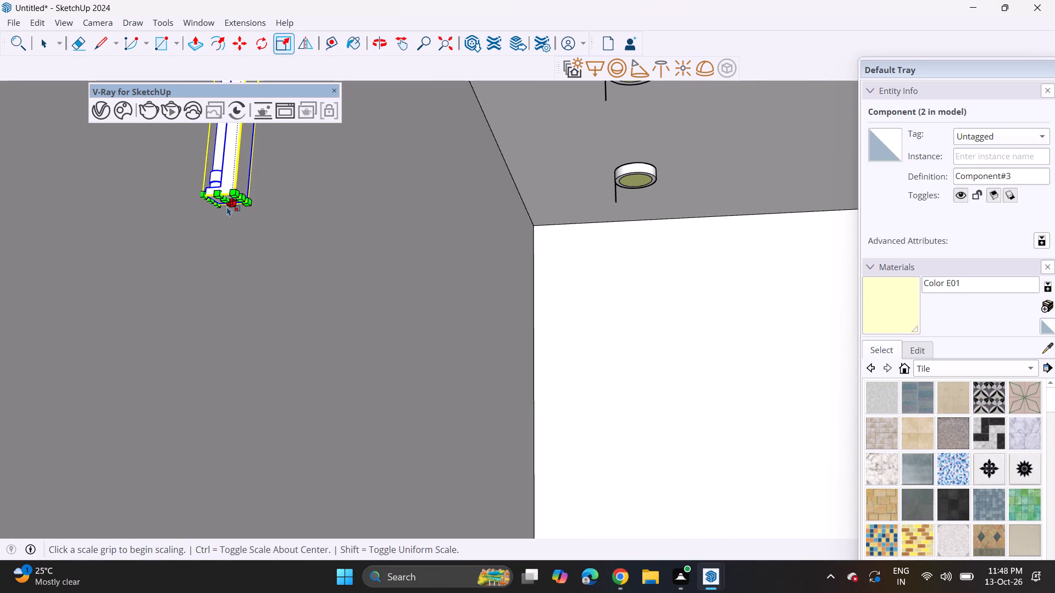
{"action": "left_click", "coordinate": [224, 203]}
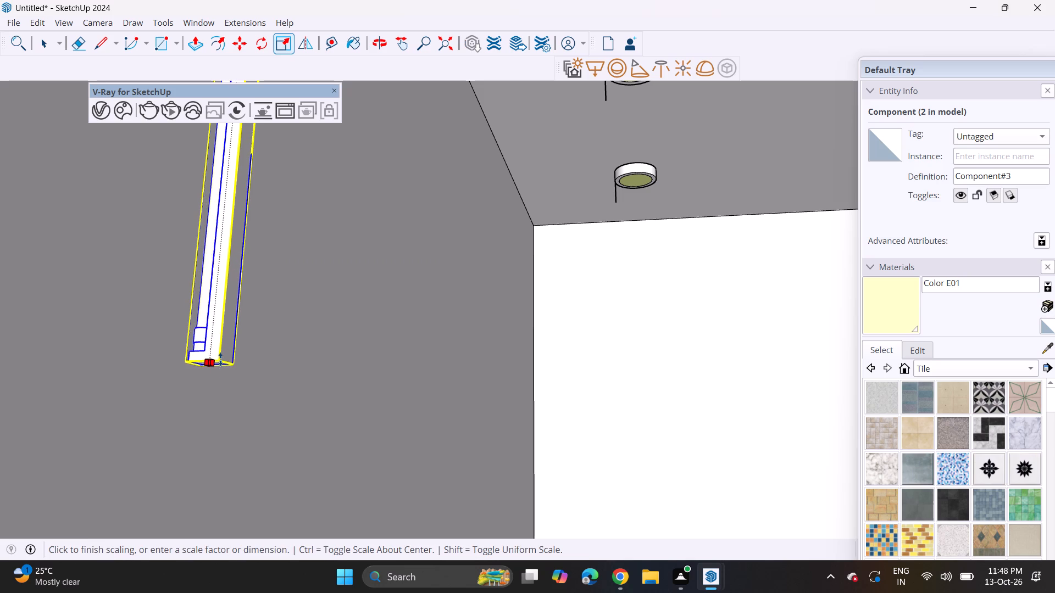
{"action": "scroll", "coordinate": [220, 359], "scroll_direction": "down", "scroll_amount": 16}
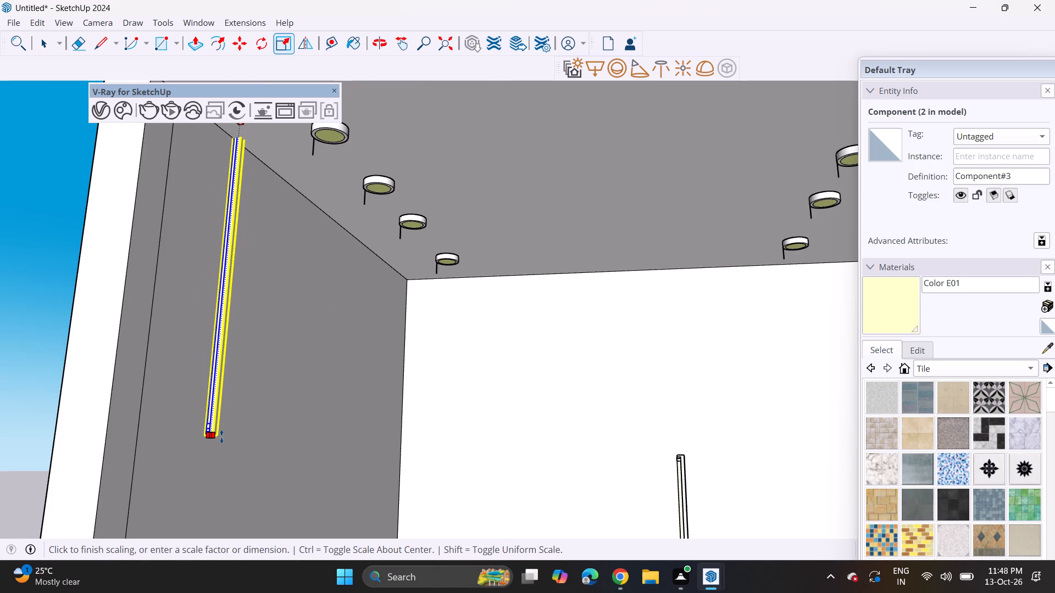
{"action": "left_click", "coordinate": [221, 437]}
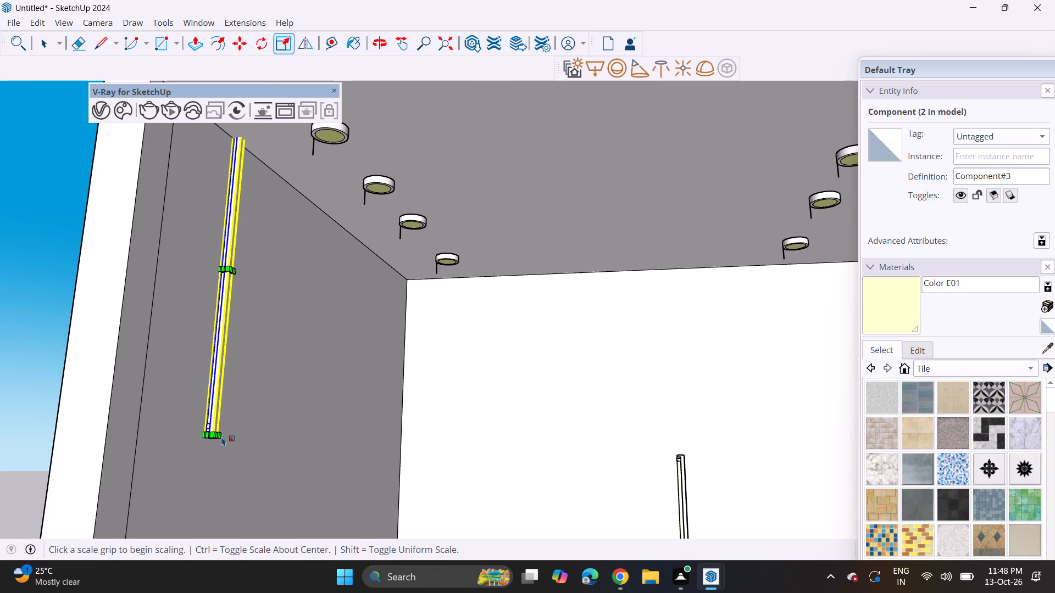
{"action": "scroll", "coordinate": [221, 437], "scroll_direction": "down", "scroll_amount": 4}
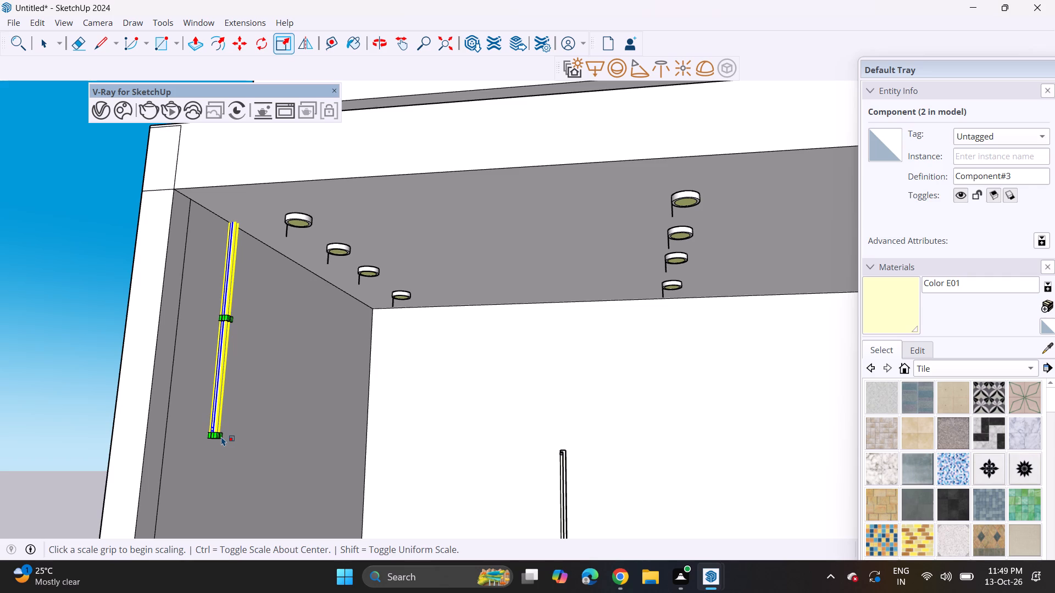
{"action": "scroll", "coordinate": [5, 85], "scroll_direction": "down", "scroll_amount": 2}
{"action": "scroll", "coordinate": [137, 254], "scroll_direction": "down", "scroll_amount": 3}
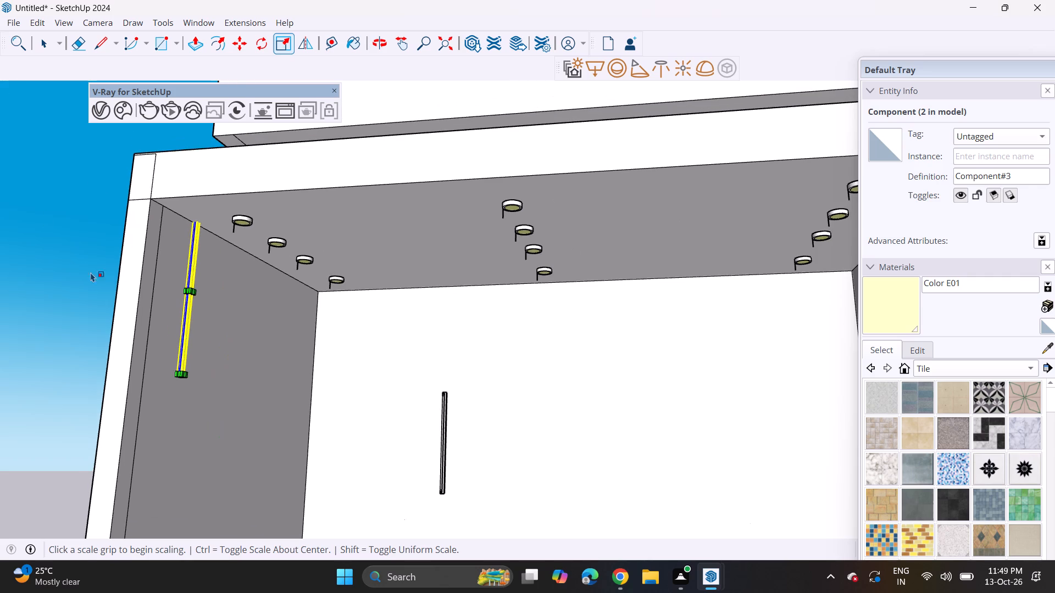
{"action": "key", "text": "space"}
{"action": "left_click", "coordinate": [66, 264]}
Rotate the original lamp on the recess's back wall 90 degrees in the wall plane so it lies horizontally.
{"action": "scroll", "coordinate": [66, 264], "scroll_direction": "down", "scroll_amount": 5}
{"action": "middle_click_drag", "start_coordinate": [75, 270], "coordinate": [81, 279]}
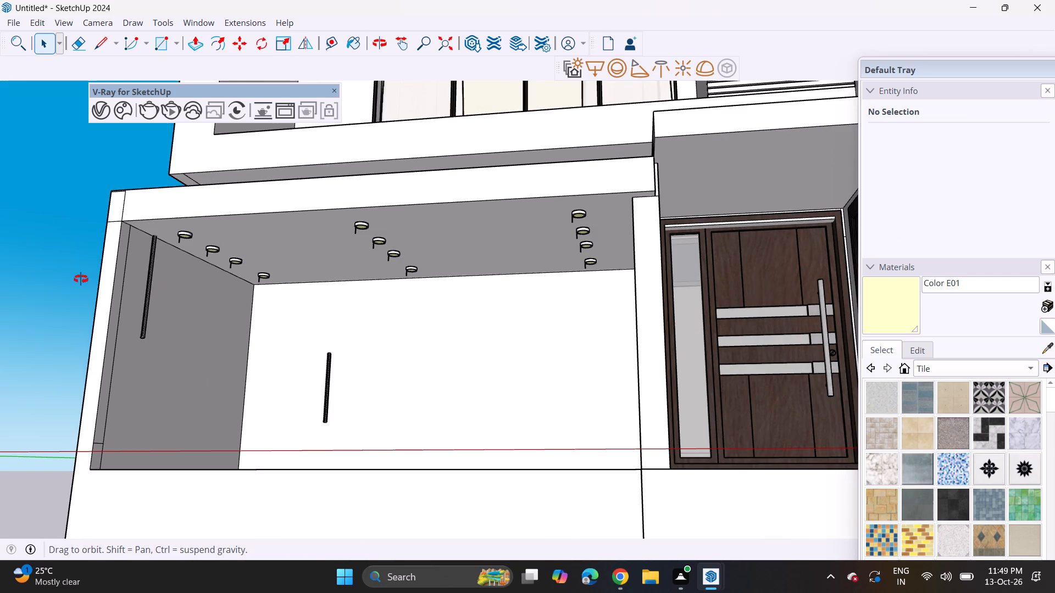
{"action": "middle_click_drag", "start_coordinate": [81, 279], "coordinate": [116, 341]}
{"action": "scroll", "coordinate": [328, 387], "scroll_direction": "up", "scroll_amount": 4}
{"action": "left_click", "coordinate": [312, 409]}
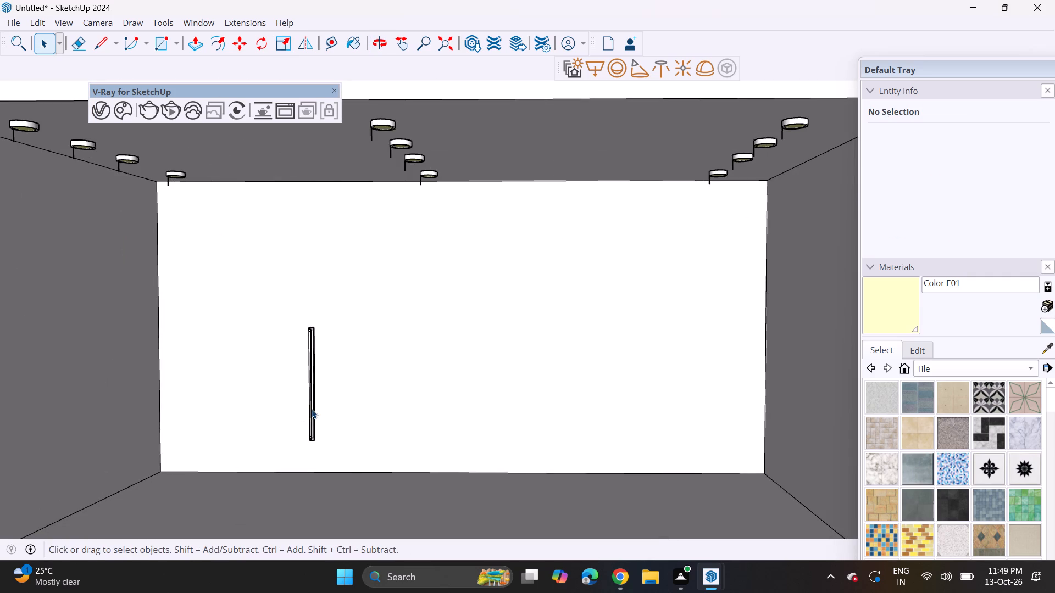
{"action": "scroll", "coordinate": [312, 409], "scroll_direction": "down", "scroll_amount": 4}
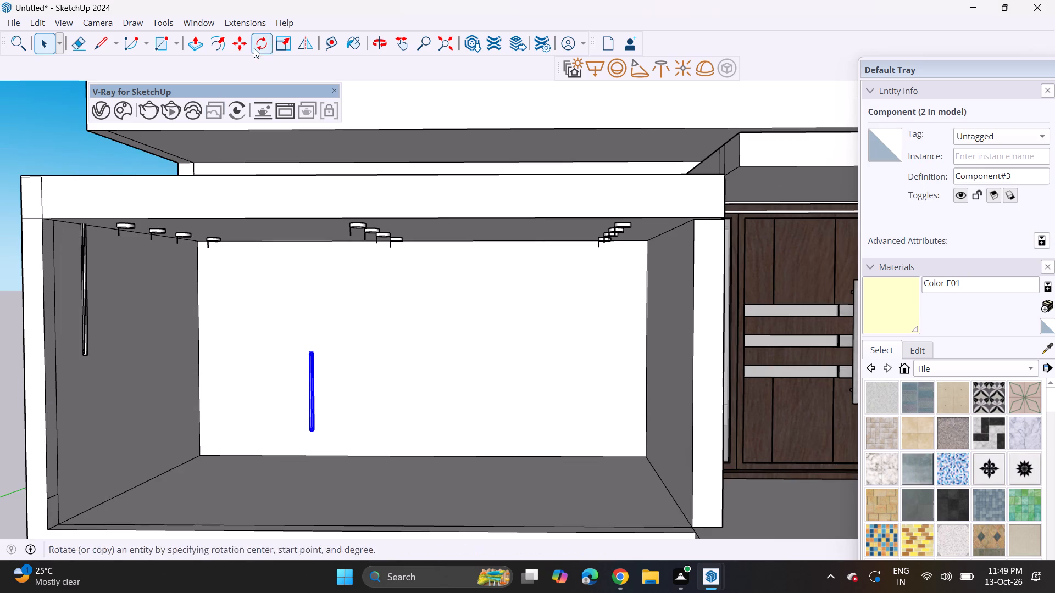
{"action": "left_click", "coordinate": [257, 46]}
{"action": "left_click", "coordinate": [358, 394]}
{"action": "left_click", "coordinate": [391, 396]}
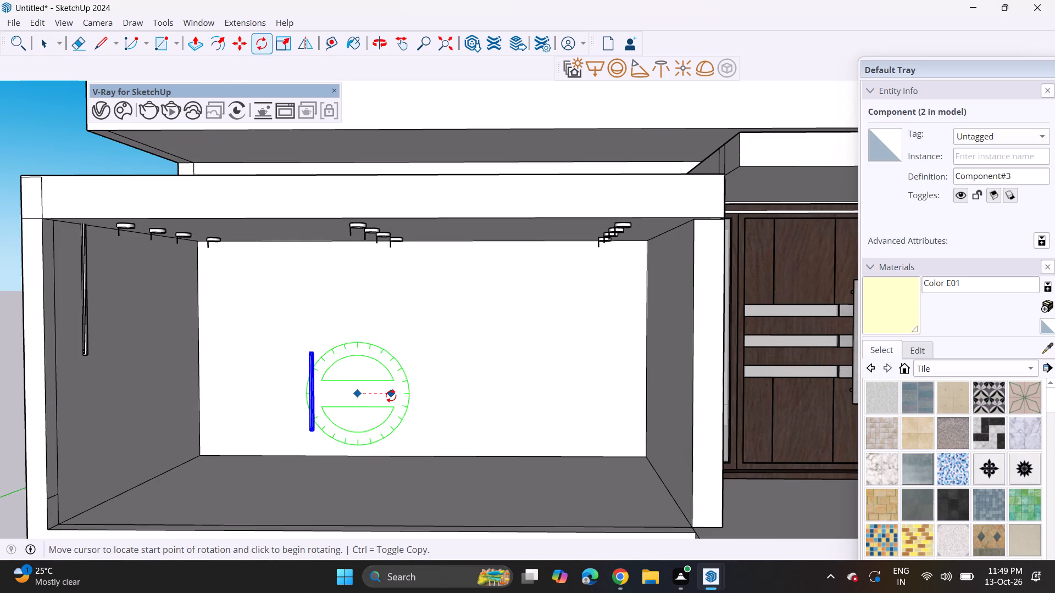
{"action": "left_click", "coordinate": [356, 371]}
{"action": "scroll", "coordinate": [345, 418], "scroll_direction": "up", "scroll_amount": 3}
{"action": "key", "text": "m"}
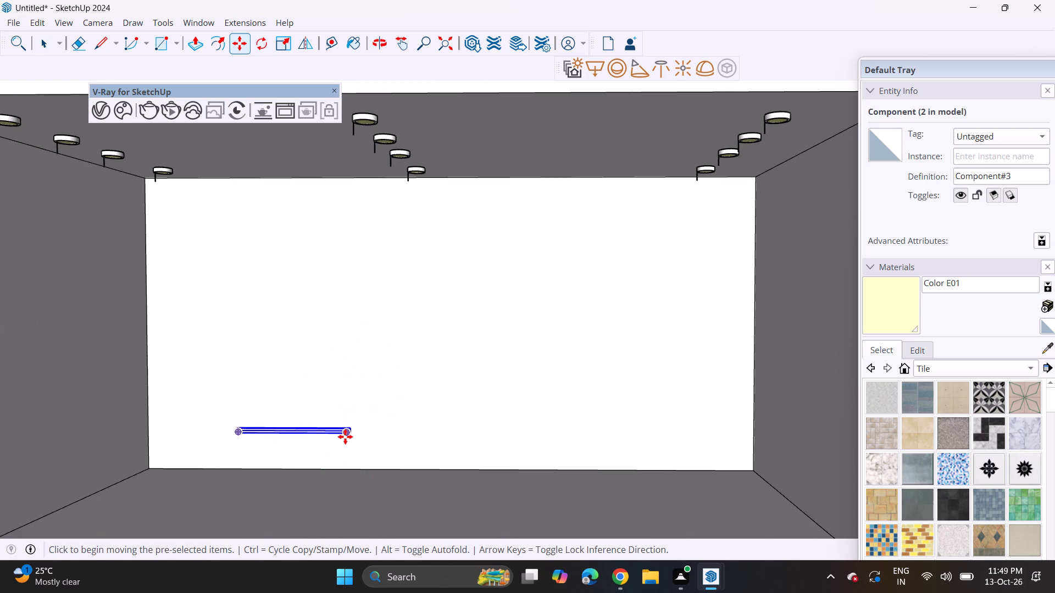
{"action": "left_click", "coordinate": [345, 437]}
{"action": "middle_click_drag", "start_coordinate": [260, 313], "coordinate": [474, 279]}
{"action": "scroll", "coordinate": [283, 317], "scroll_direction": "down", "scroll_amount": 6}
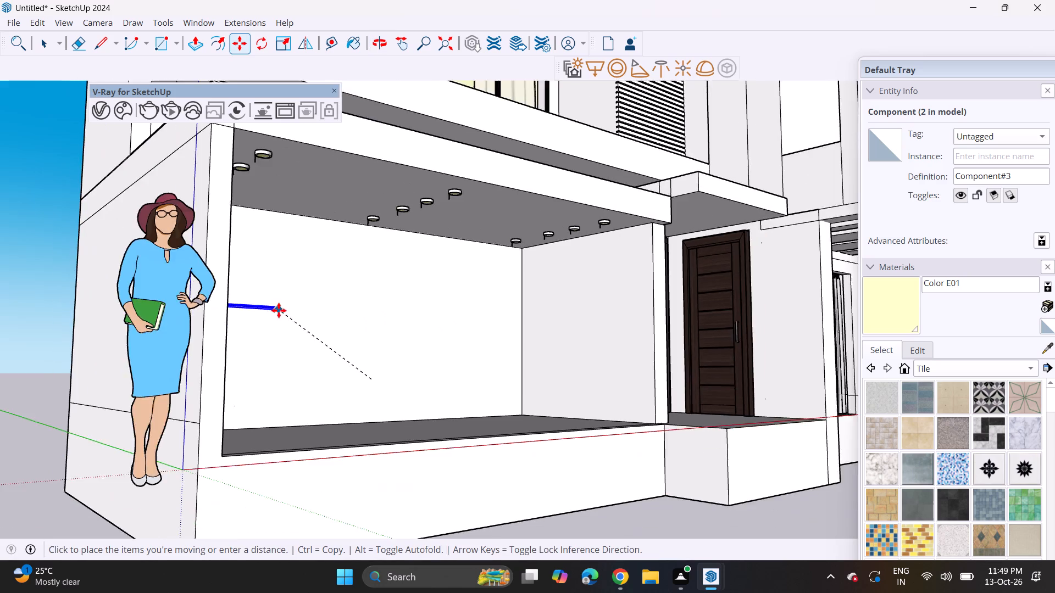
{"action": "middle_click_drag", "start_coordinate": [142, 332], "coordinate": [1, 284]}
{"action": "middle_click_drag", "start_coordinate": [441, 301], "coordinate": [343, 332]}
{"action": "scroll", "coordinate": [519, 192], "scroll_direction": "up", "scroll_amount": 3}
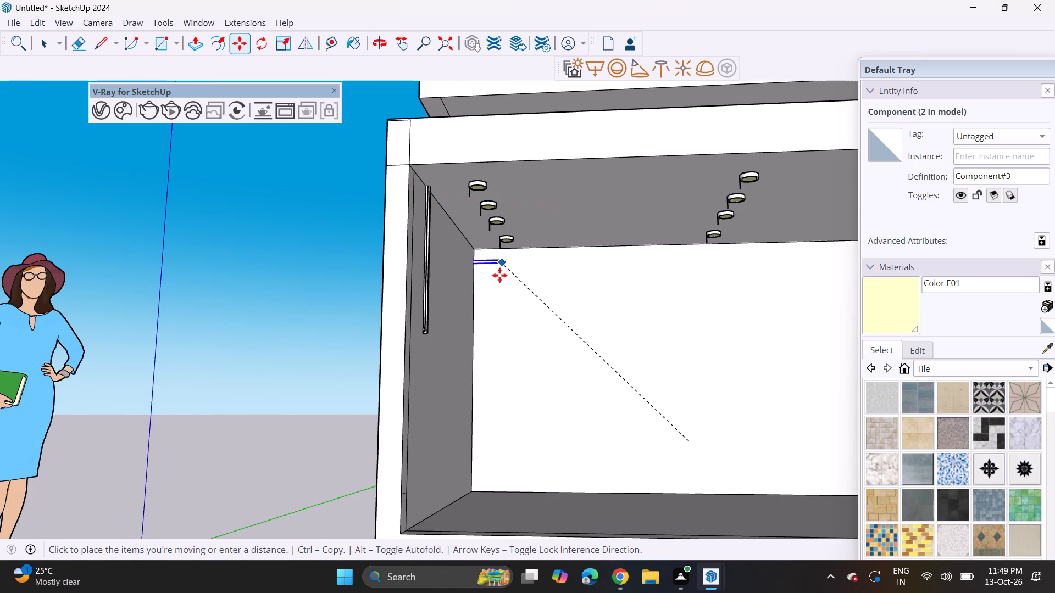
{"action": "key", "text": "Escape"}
Copy the long side-wall lamp twice toward the back wall to make three evenly spaced upright lamps.
{"action": "middle_click_drag", "start_coordinate": [343, 331], "coordinate": [277, 440]}
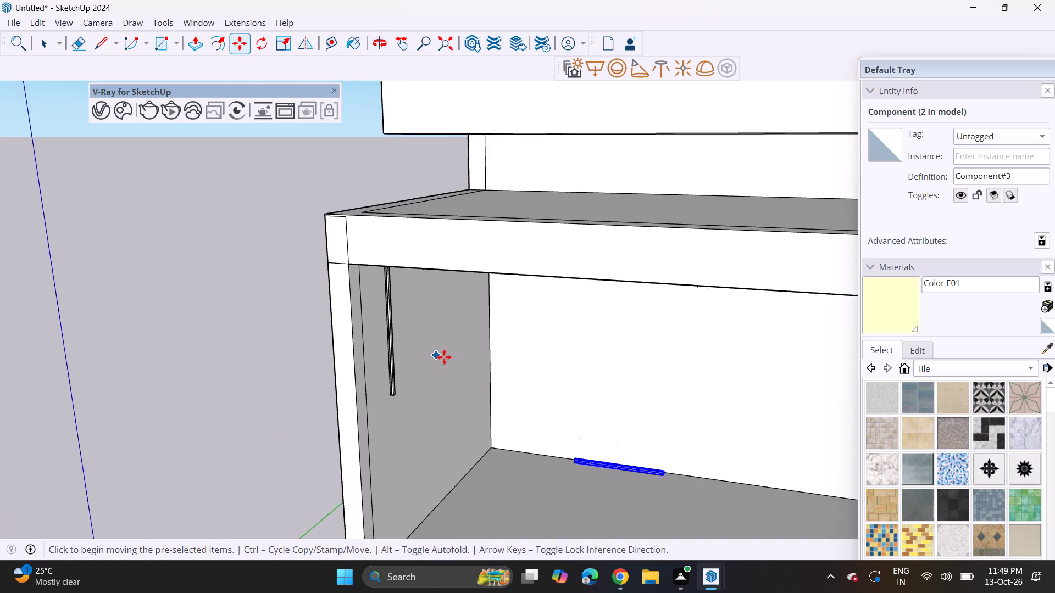
{"action": "scroll", "coordinate": [440, 356], "scroll_direction": "up", "scroll_amount": 5}
{"action": "middle_click_drag", "start_coordinate": [370, 347], "coordinate": [370, 299]}
{"action": "key", "text": "space"}
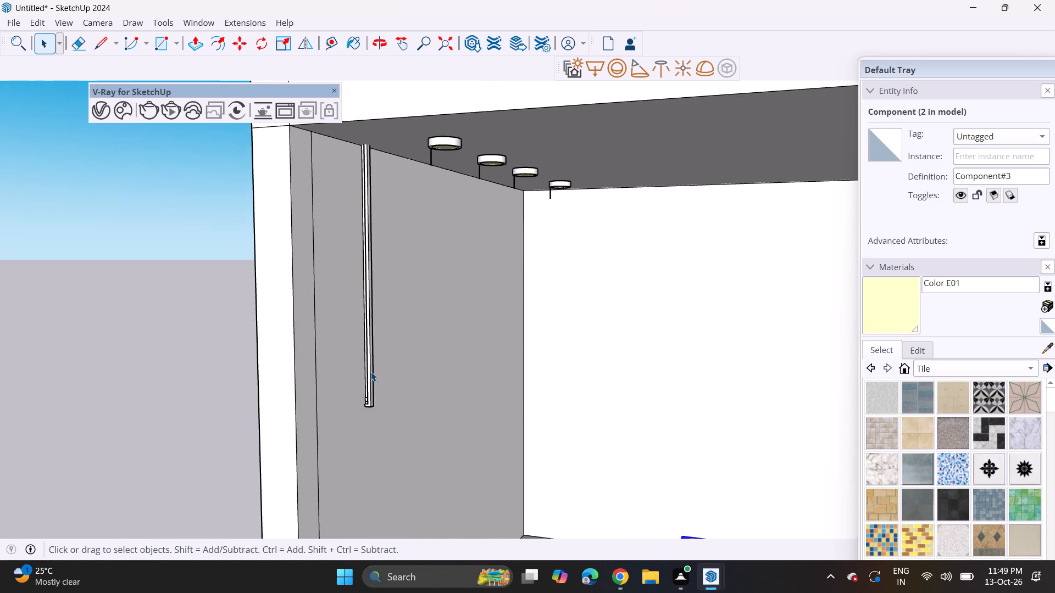
{"action": "left_click", "coordinate": [371, 372]}
{"action": "key", "text": "m"}
{"action": "left_click", "coordinate": [373, 416]}
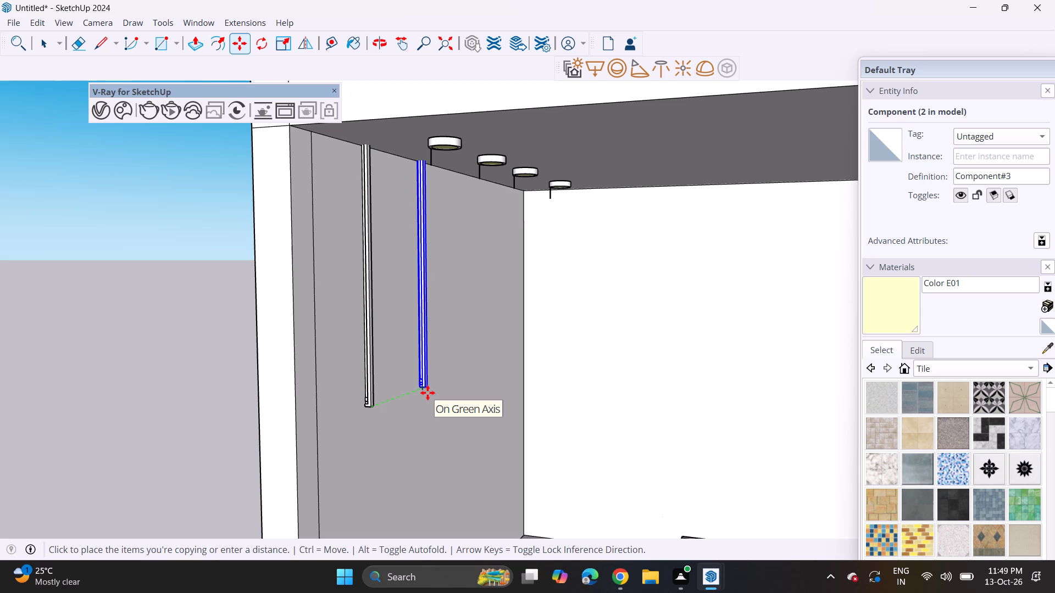
{"action": "left_click", "coordinate": [427, 393]}
{"action": "left_click", "coordinate": [420, 392]}
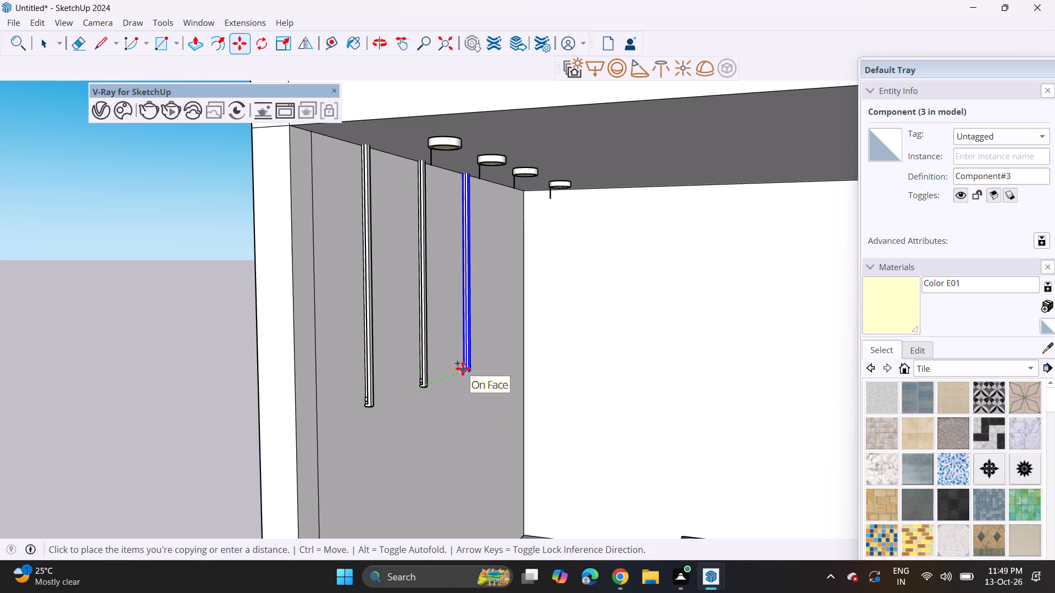
{"action": "left_click", "coordinate": [463, 368]}
Delete the horizontal tubular lamp at the recess's back wall.
{"action": "middle_click_drag", "start_coordinate": [473, 409], "coordinate": [325, 352]}
{"action": "scroll", "coordinate": [325, 352], "scroll_direction": "down", "scroll_amount": 8}
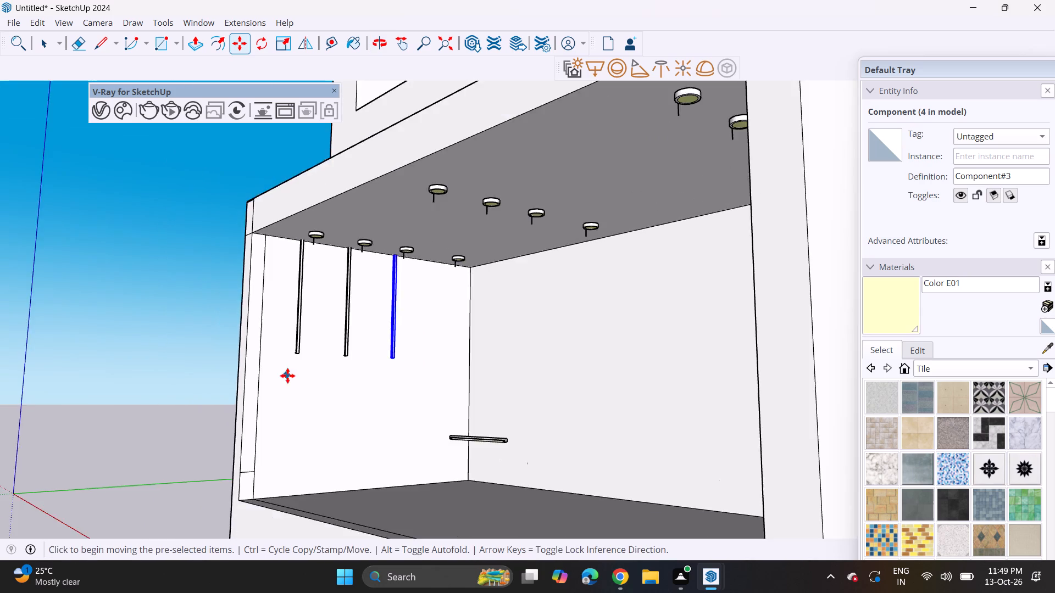
{"action": "middle_click_drag", "start_coordinate": [287, 376], "coordinate": [578, 390]}
{"action": "middle_click_drag", "start_coordinate": [551, 402], "coordinate": [465, 416]}
{"action": "key", "text": "space"}
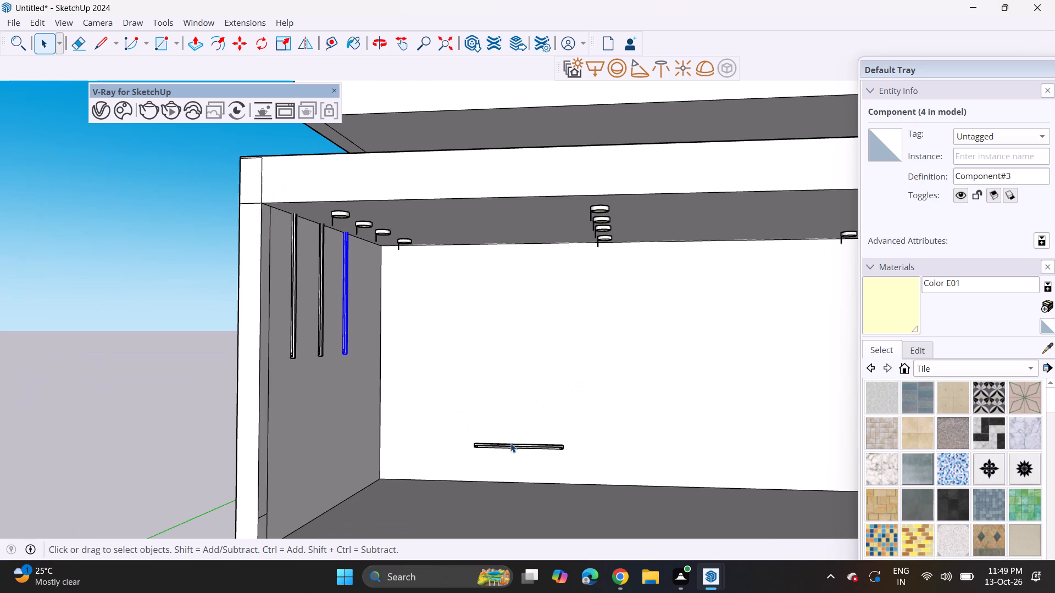
{"action": "left_click", "coordinate": [510, 443]}
{"action": "key", "text": "Delete"}
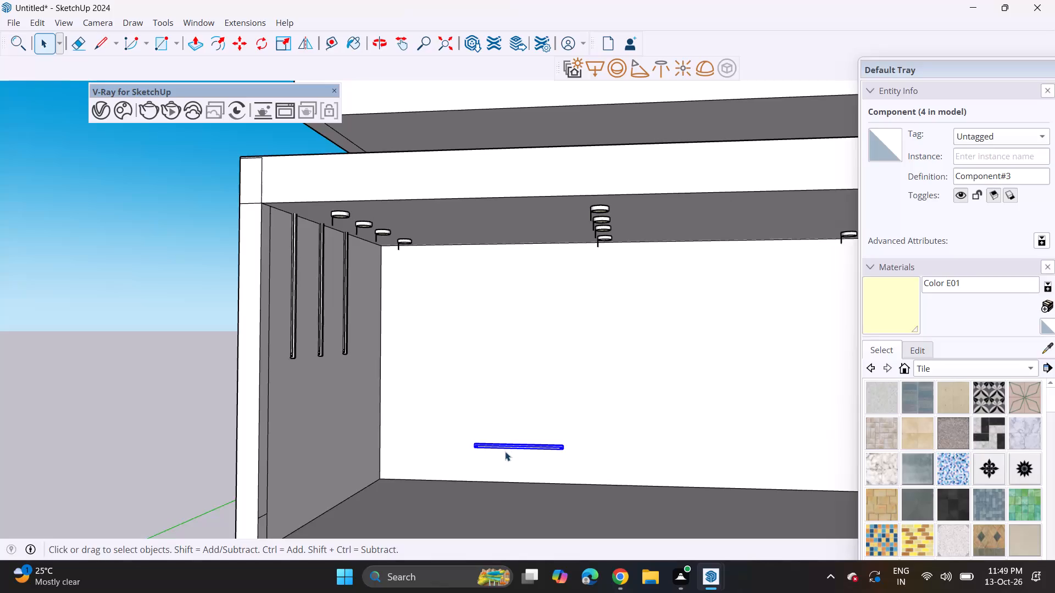
Push/Pull the underside face of the house slightly downward to add a thin base layer.
{"action": "scroll", "coordinate": [502, 453], "scroll_direction": "down", "scroll_amount": 8}
{"action": "middle_click_drag", "start_coordinate": [488, 457], "coordinate": [346, 342], "text": "shift"}
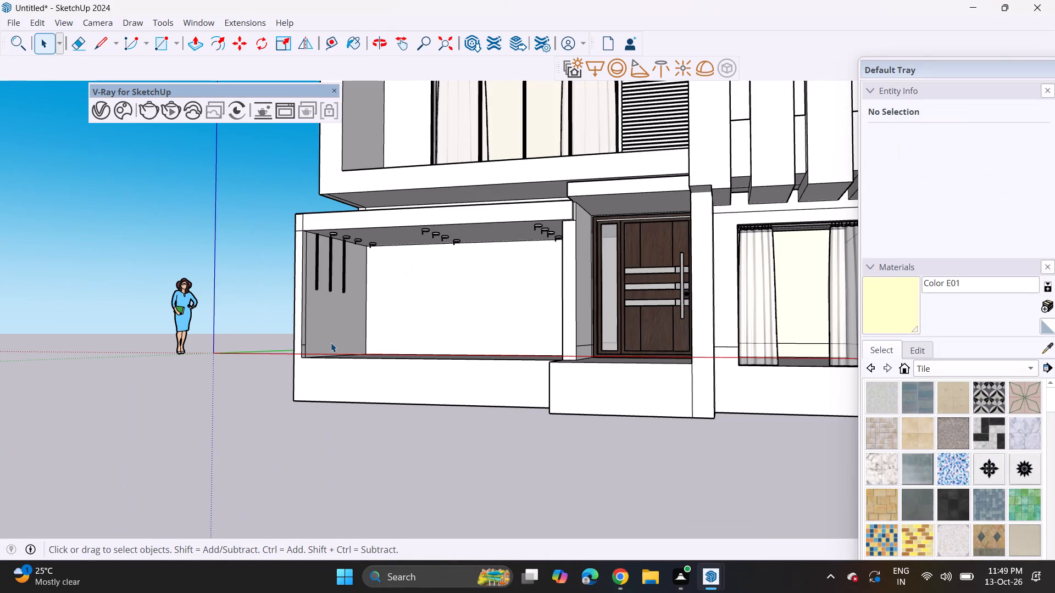
{"action": "middle_click_drag", "start_coordinate": [337, 340], "coordinate": [407, 372]}
{"action": "middle_click_drag", "start_coordinate": [449, 325], "coordinate": [207, 362]}
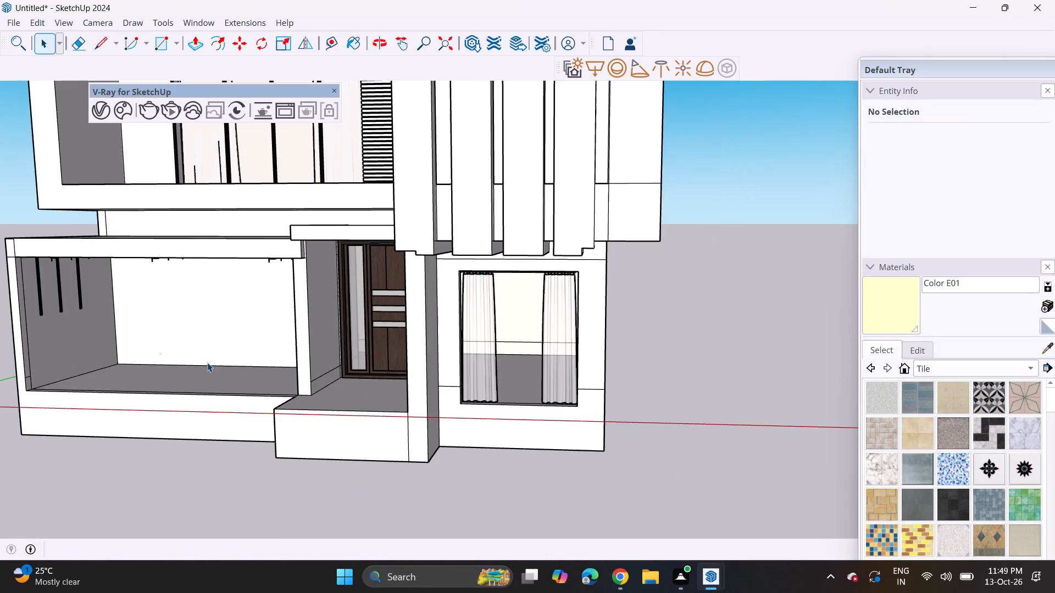
{"action": "scroll", "coordinate": [207, 362], "scroll_direction": "down", "scroll_amount": 2}
{"action": "middle_click_drag", "start_coordinate": [207, 362], "coordinate": [397, 323]}
{"action": "middle_click_drag", "start_coordinate": [313, 343], "coordinate": [291, 360]}
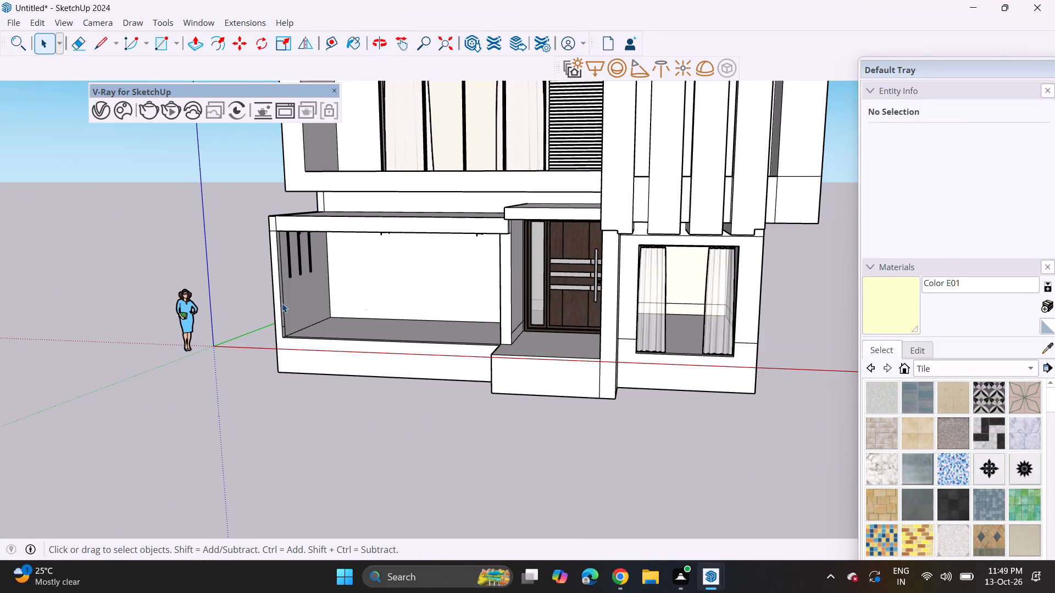
{"action": "middle_click_drag", "start_coordinate": [420, 422], "coordinate": [456, 240]}
{"action": "key", "text": "space"}
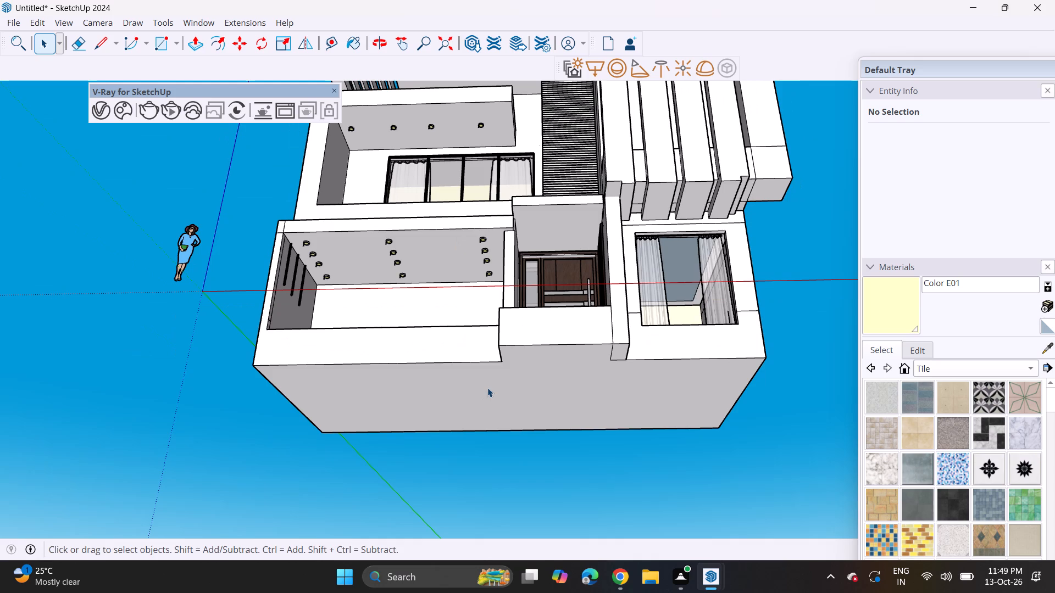
{"action": "key", "text": "p"}
{"action": "left_click", "coordinate": [490, 388]}
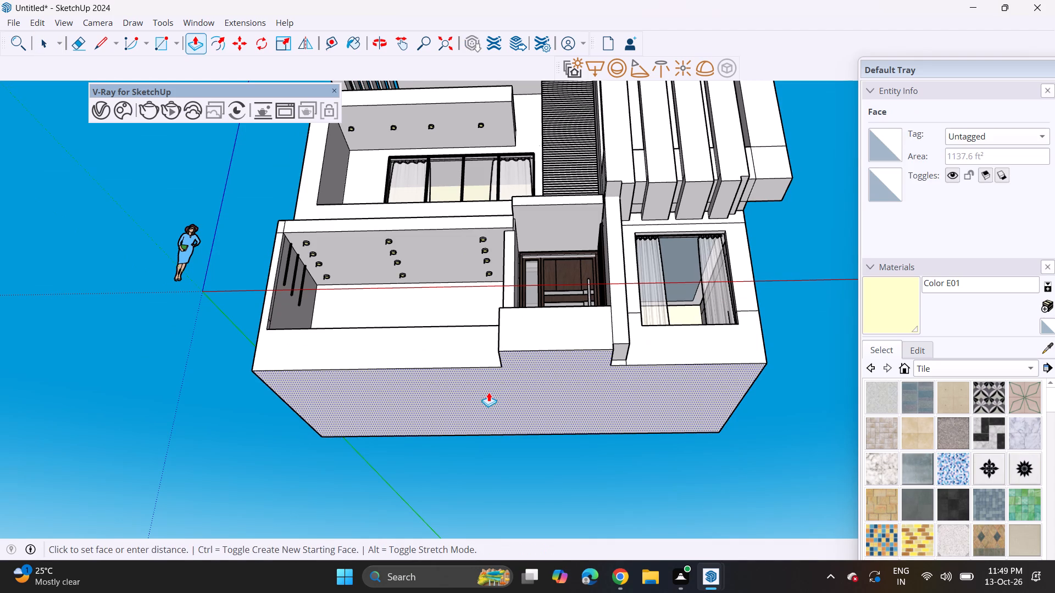
{"action": "left_click", "coordinate": [490, 395]}
Pull the base layer's front face under the recess flush with the entrance block, and repeat the offset under the window and the pillar.
{"action": "middle_click_drag", "start_coordinate": [496, 387], "coordinate": [476, 509]}
{"action": "scroll", "coordinate": [482, 460], "scroll_direction": "up", "scroll_amount": 1}
{"action": "left_click", "coordinate": [462, 426]}
{"action": "left_click", "coordinate": [496, 430]}
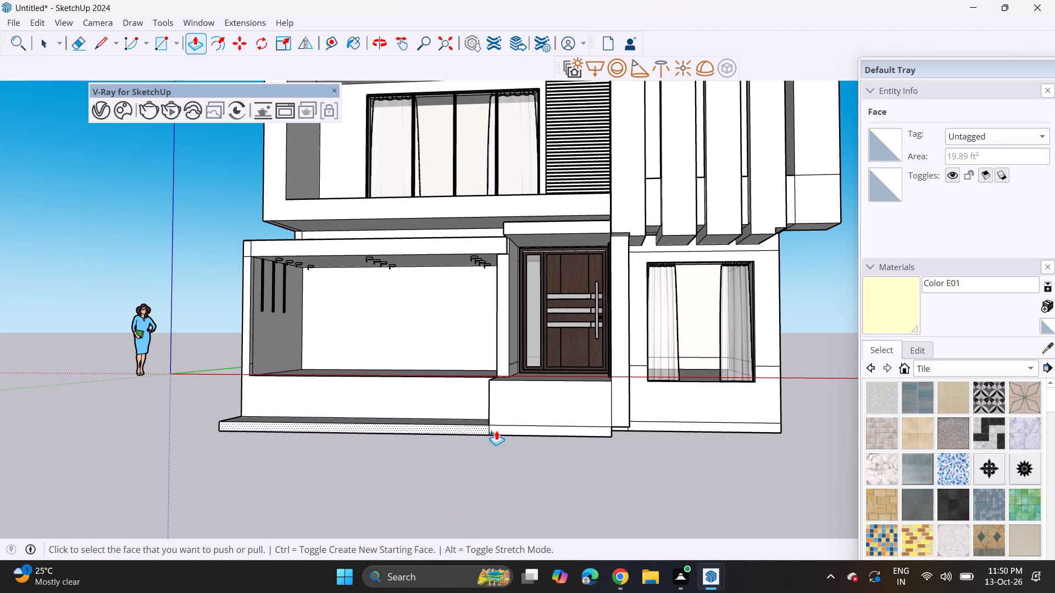
{"action": "double_click", "coordinate": [643, 429]}
{"action": "middle_click_drag", "start_coordinate": [631, 439], "coordinate": [611, 402]}
{"action": "scroll", "coordinate": [609, 416], "scroll_direction": "up", "scroll_amount": 2}
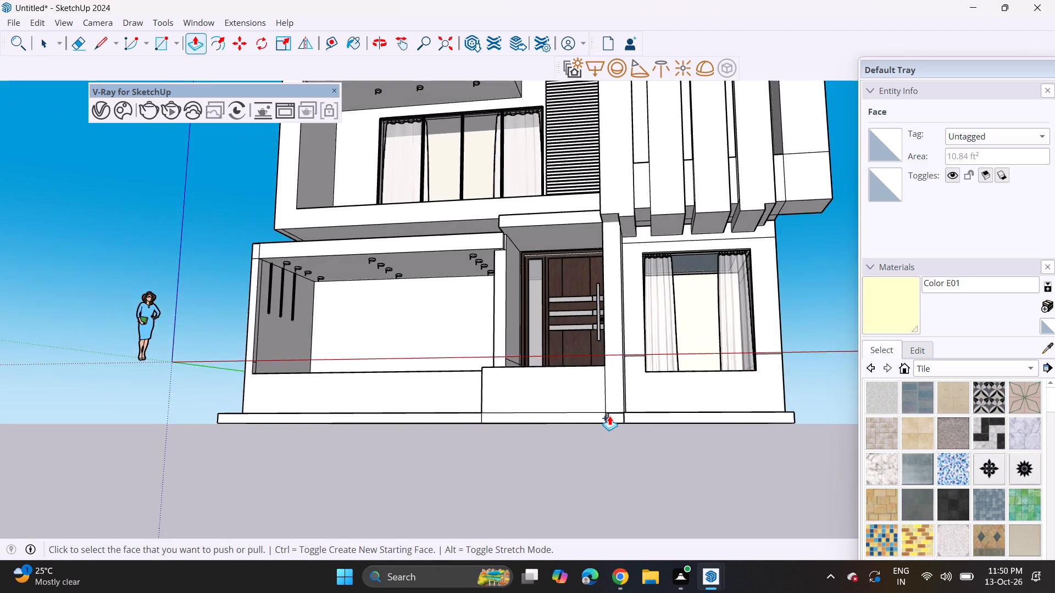
{"action": "scroll", "coordinate": [609, 416], "scroll_direction": "up", "scroll_amount": 1}
{"action": "double_click", "coordinate": [618, 421]}
{"action": "scroll", "coordinate": [618, 420], "scroll_direction": "down", "scroll_amount": 7}
{"action": "middle_click_drag", "start_coordinate": [599, 418], "coordinate": [597, 511]}
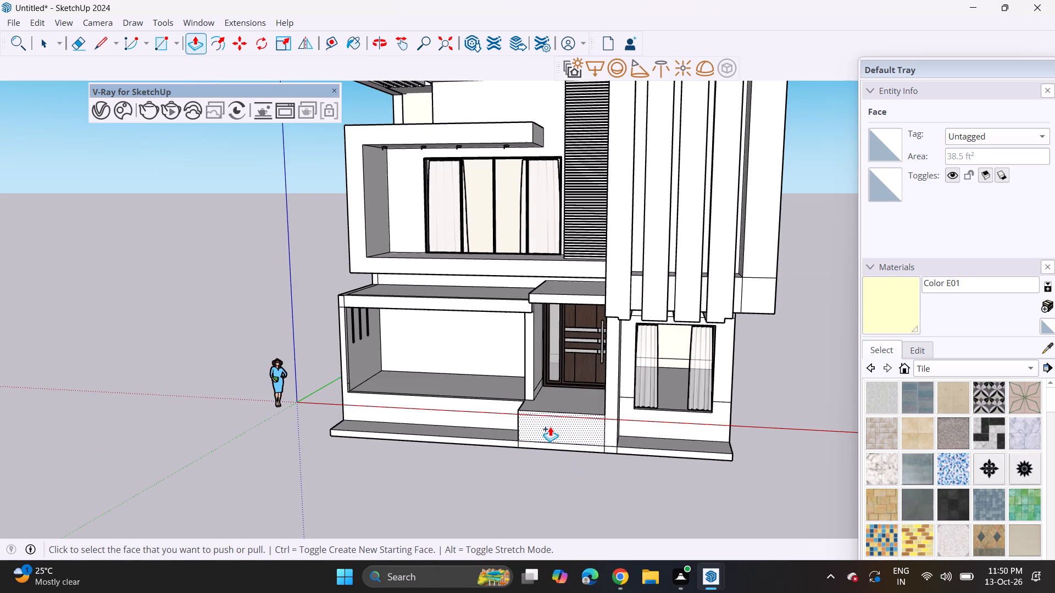
Push the entrance block's front face back to the recess's base wall, exposing the ledge in front of the door.
{"action": "scroll", "coordinate": [550, 427], "scroll_direction": "up", "scroll_amount": 4}
{"action": "left_click", "coordinate": [550, 427]}
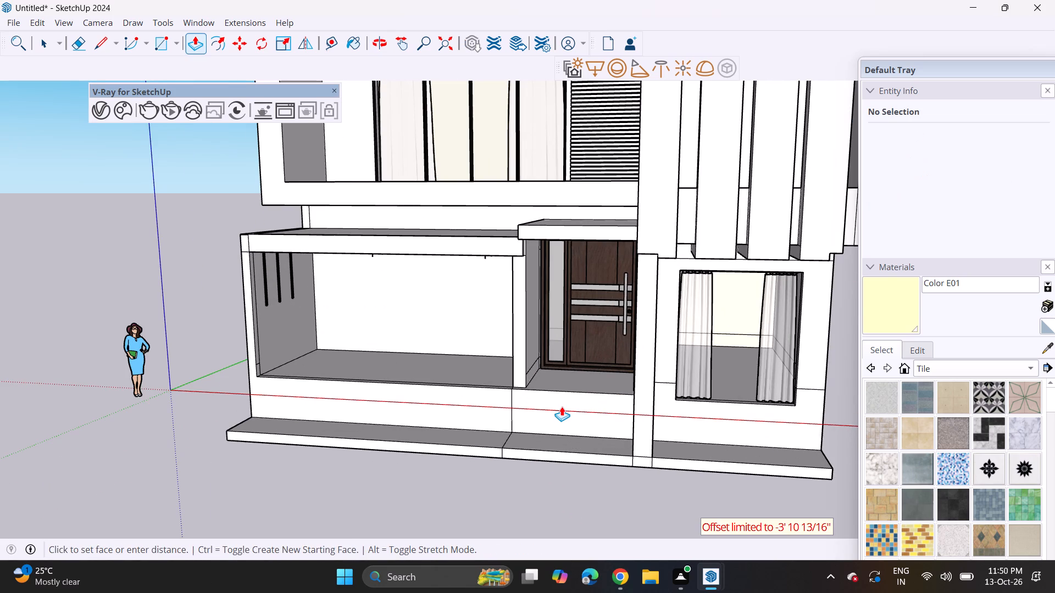
{"action": "left_click", "coordinate": [562, 406]}
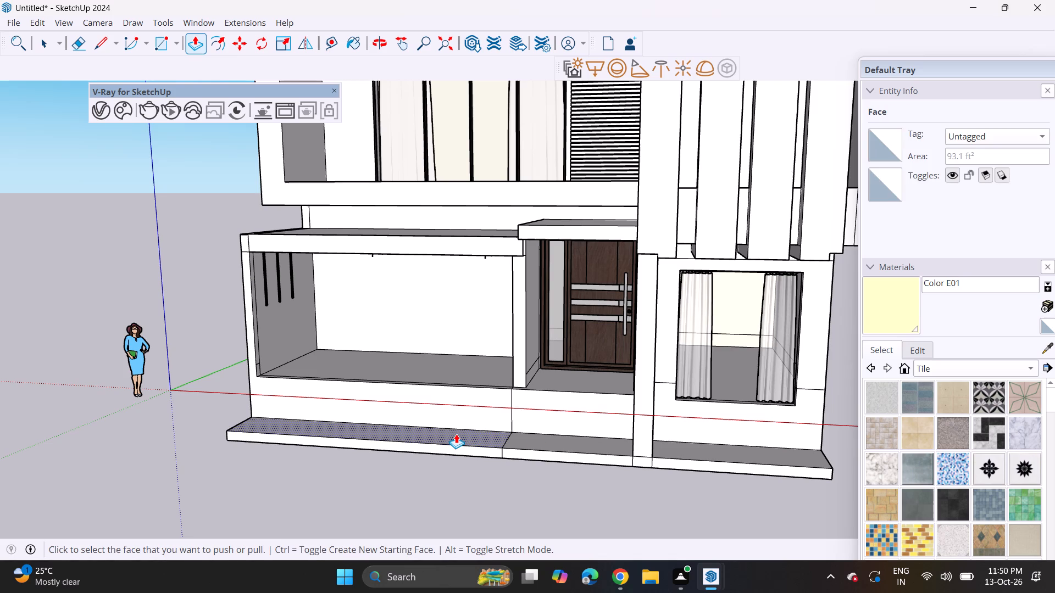
Pull the base ledge's front faces further out by the same offset under the recess, entrance, window and pillar.
{"action": "middle_click_drag", "start_coordinate": [456, 434], "coordinate": [313, 449]}
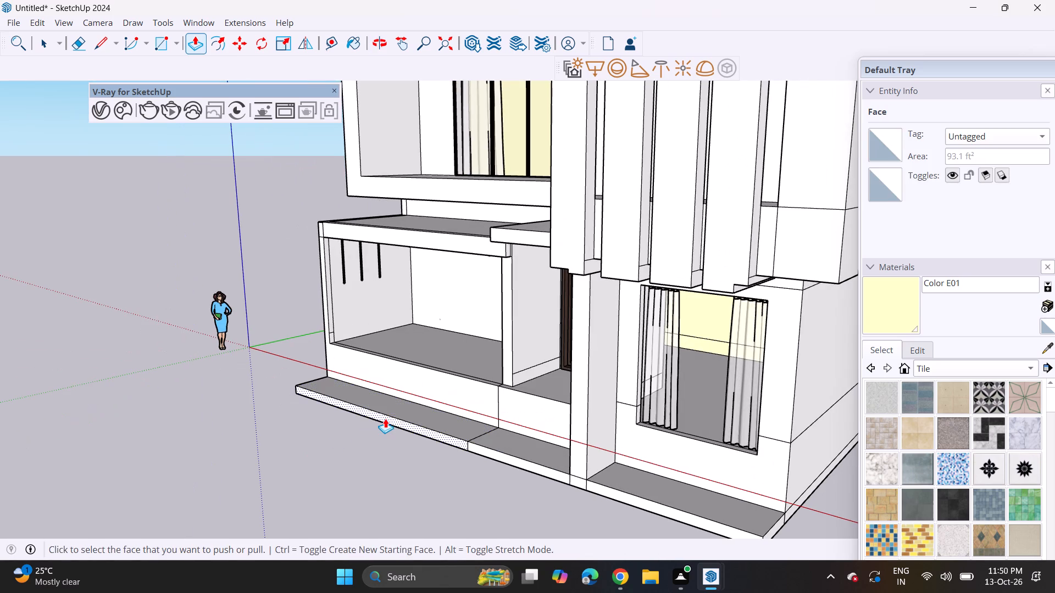
{"action": "left_click", "coordinate": [385, 418]}
{"action": "left_click", "coordinate": [345, 437]}
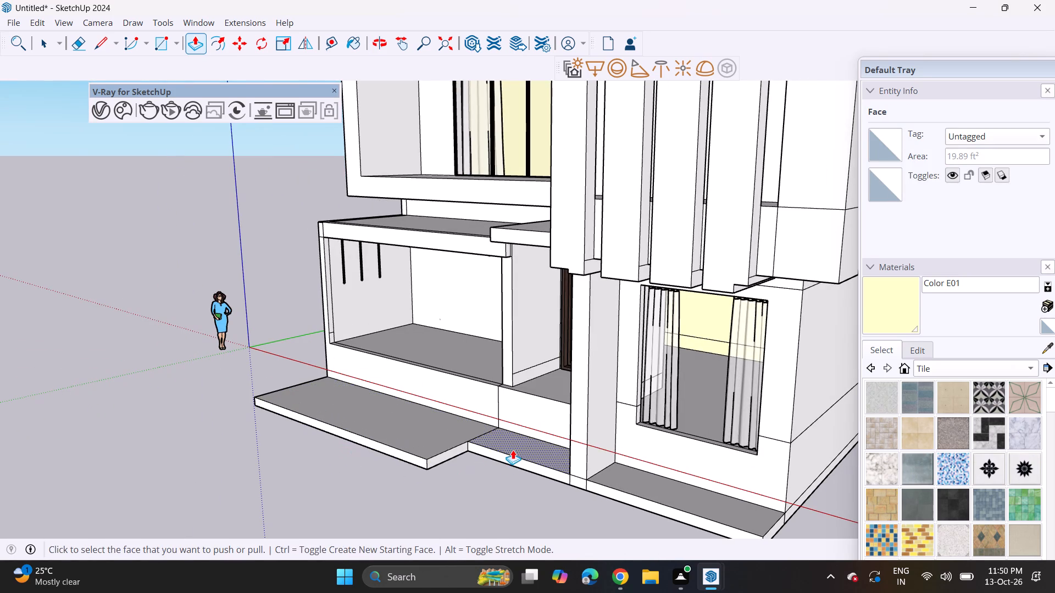
{"action": "left_click", "coordinate": [509, 463]}
{"action": "left_click", "coordinate": [455, 488]}
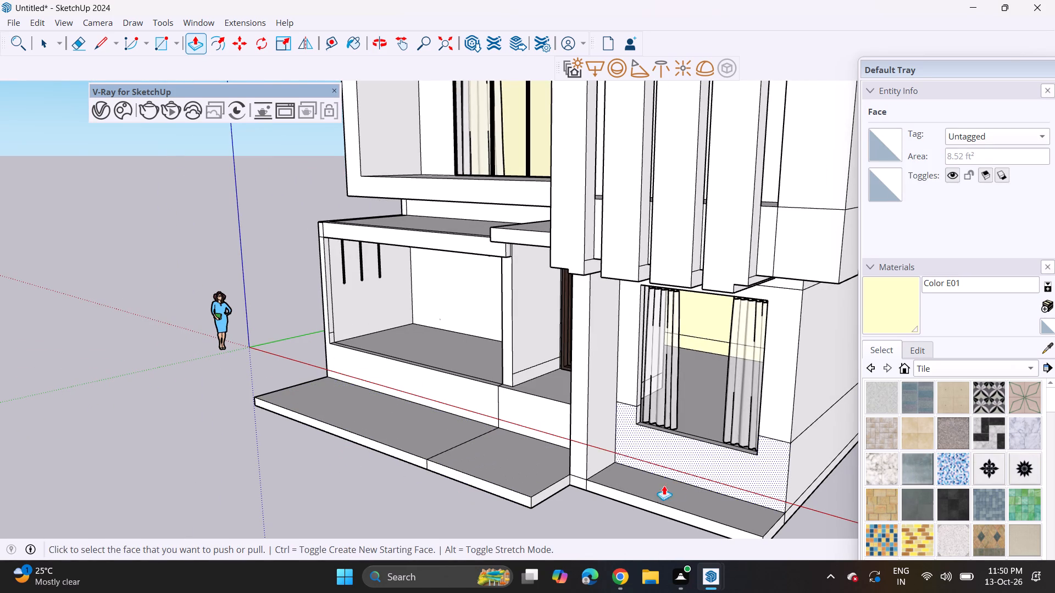
{"action": "double_click", "coordinate": [615, 497]}
{"action": "double_click", "coordinate": [576, 478]}
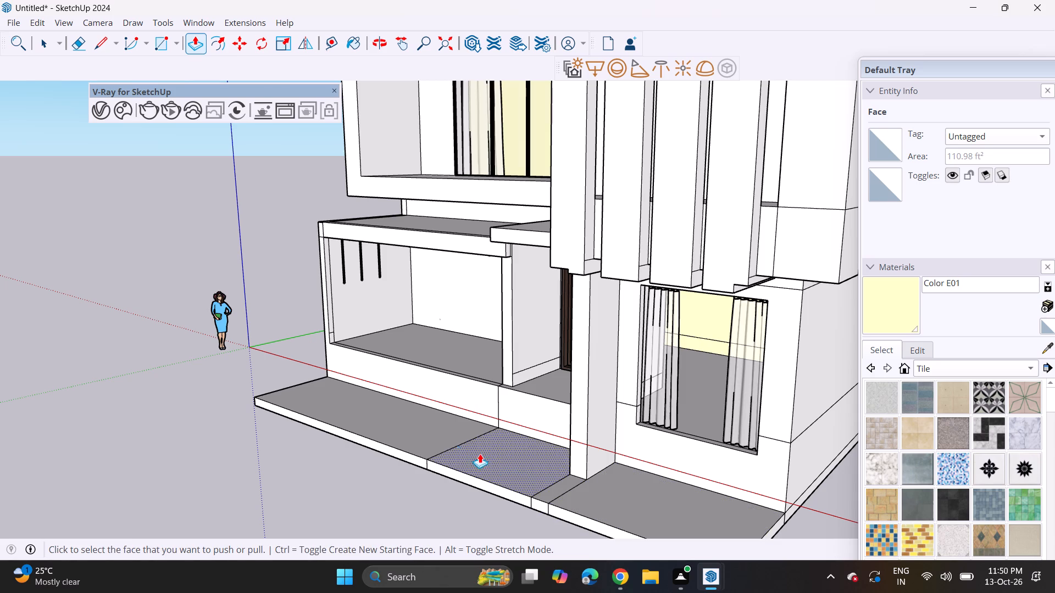
Draw a triangular ramp side profile at the recess's outer end, from the recess floor edge down to the ledge's front edge.
{"action": "left_click", "coordinate": [99, 45]}
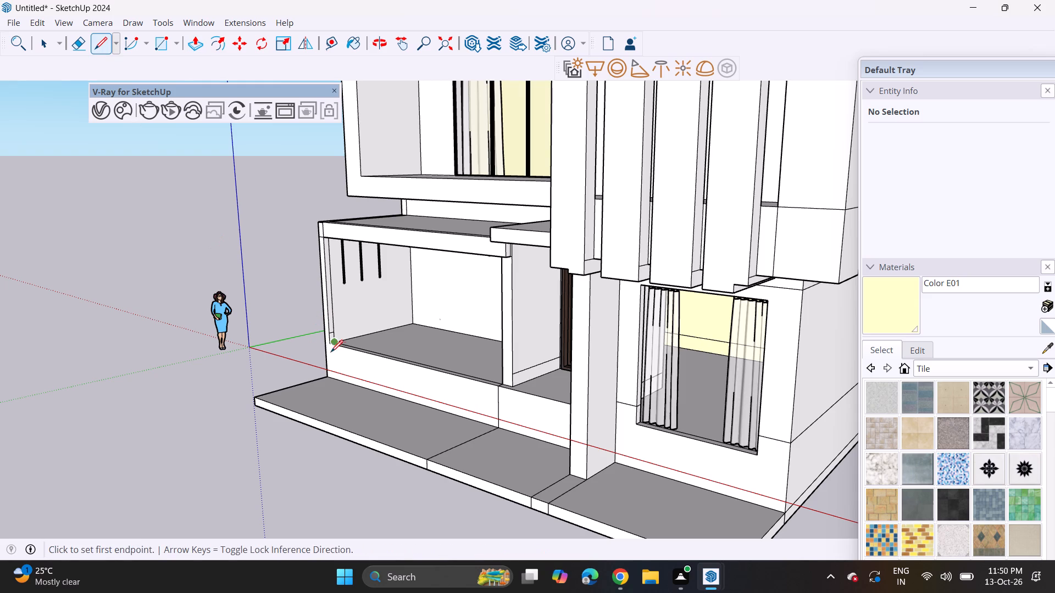
{"action": "left_click", "coordinate": [329, 344]}
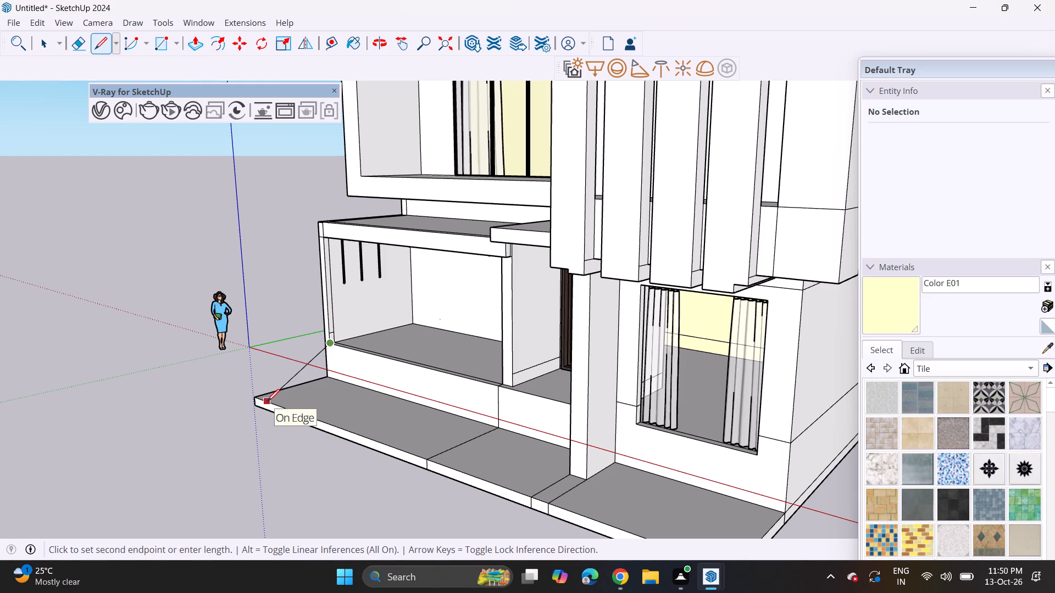
{"action": "left_click", "coordinate": [267, 401]}
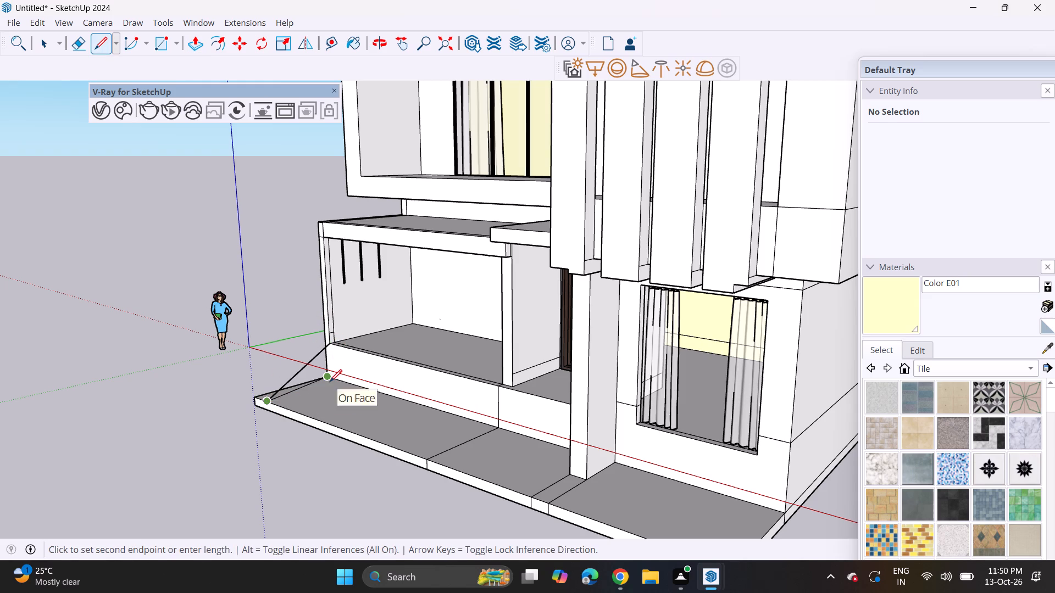
{"action": "middle_click_drag", "start_coordinate": [330, 382], "coordinate": [576, 335]}
{"action": "middle_click_drag", "start_coordinate": [264, 400], "coordinate": [532, 398]}
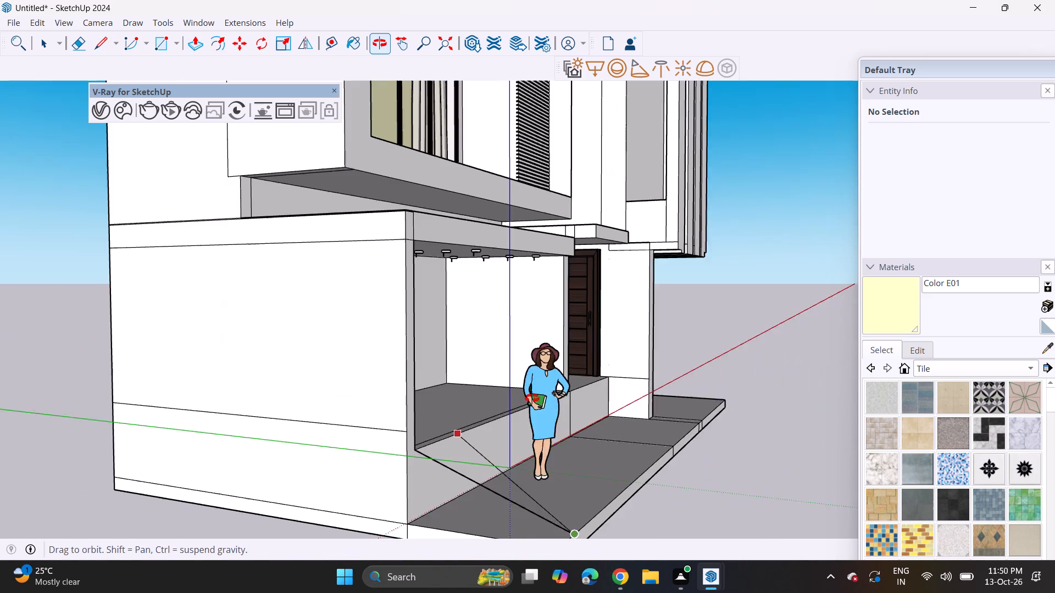
{"action": "middle_click_drag", "start_coordinate": [532, 398], "coordinate": [115, 415]}
{"action": "scroll", "coordinate": [229, 413], "scroll_direction": "up", "scroll_amount": 8}
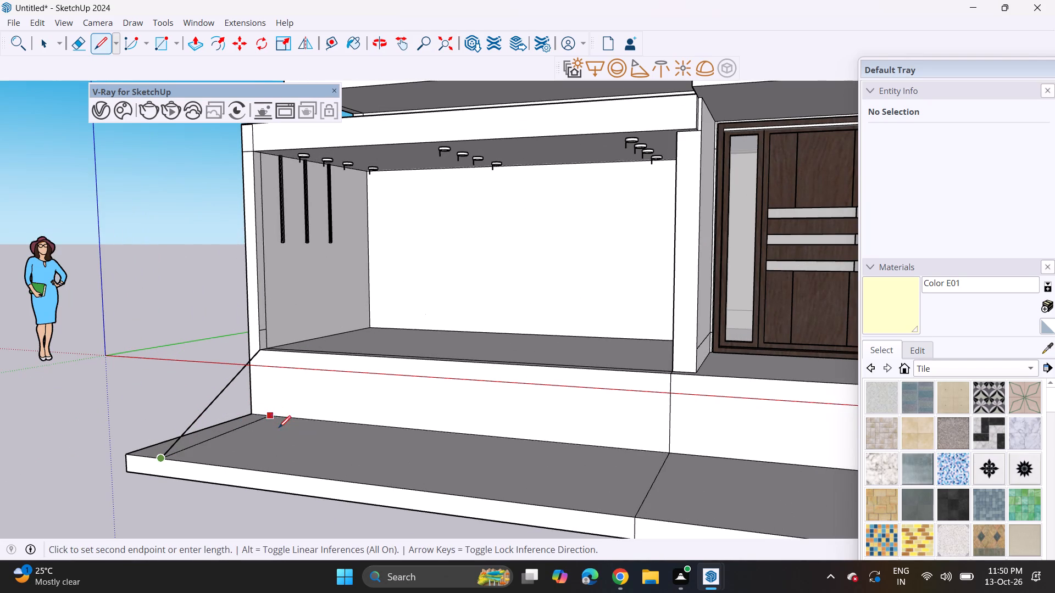
{"action": "left_click", "coordinate": [278, 420]}
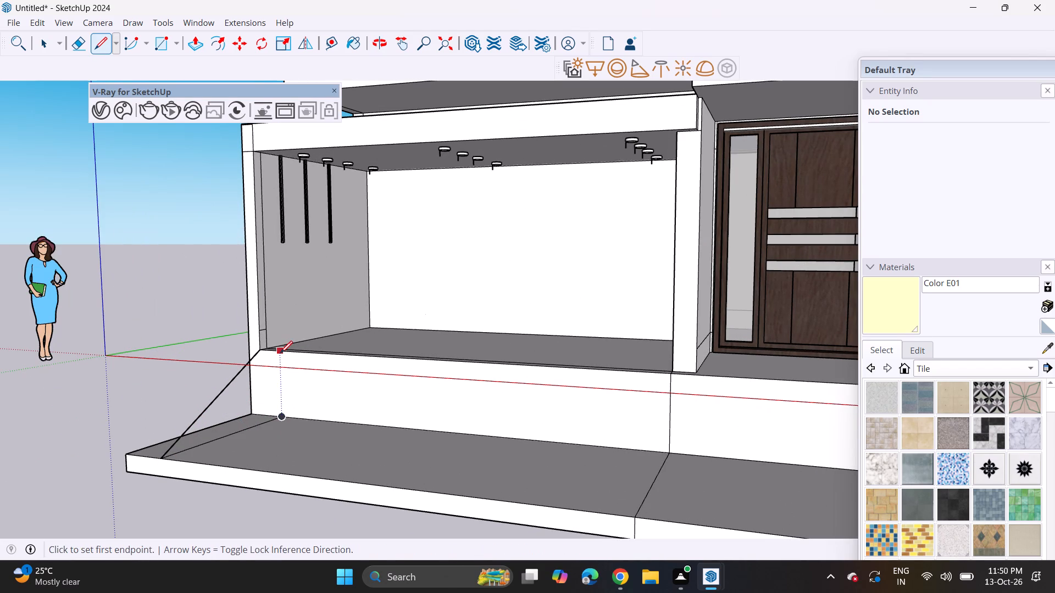
{"action": "left_click", "coordinate": [280, 353]}
{"action": "left_click", "coordinate": [277, 416]}
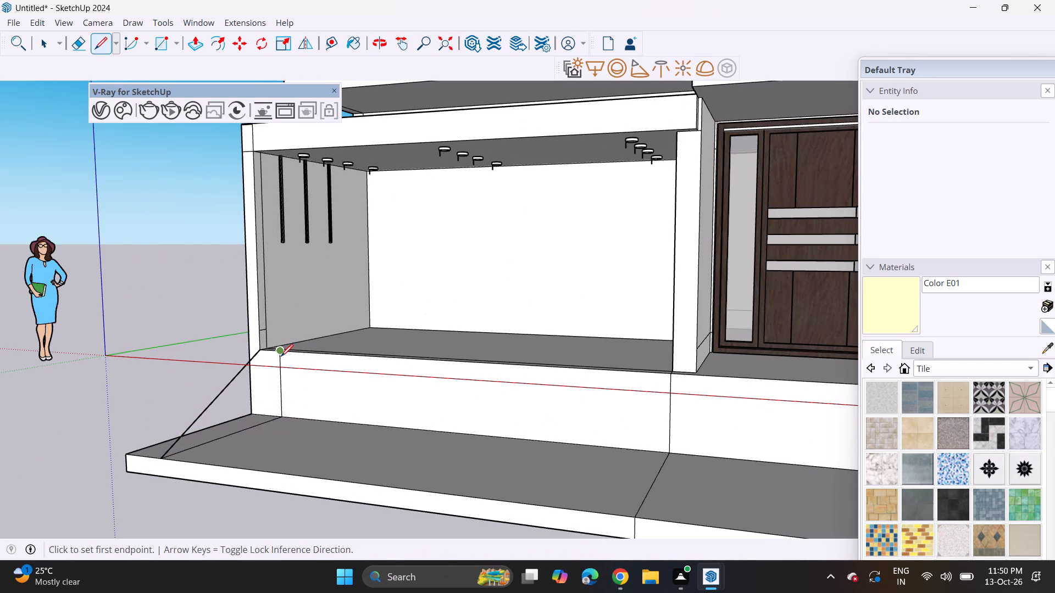
{"action": "left_click", "coordinate": [281, 356]}
{"action": "left_click", "coordinate": [160, 457]}
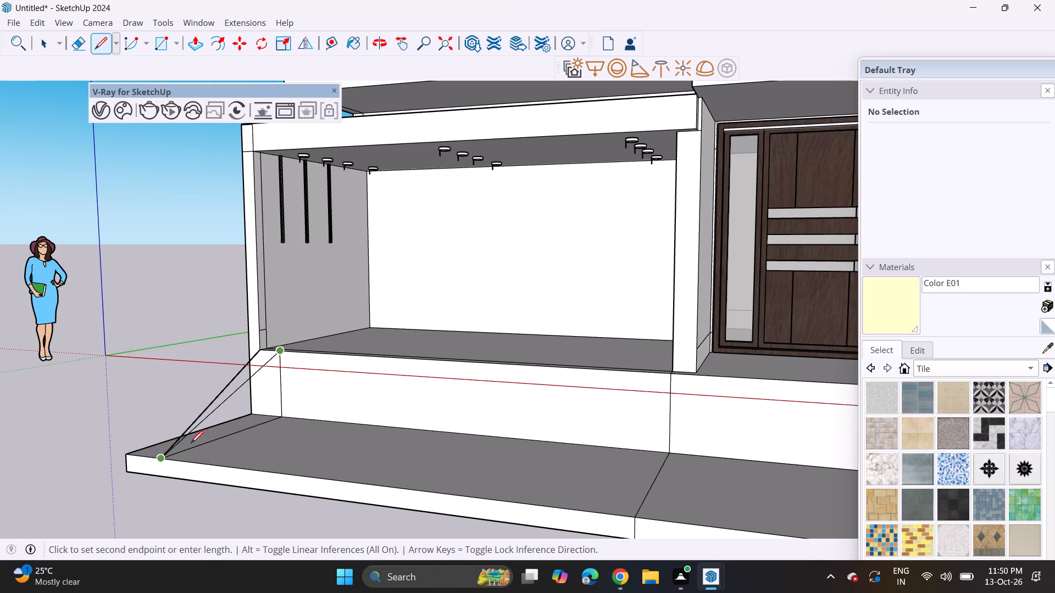
Undo the last sloped line and erase the skewed sloping edge from the recess's outer corner to the ledge.
{"action": "middle_click_drag", "start_coordinate": [196, 443], "coordinate": [326, 473]}
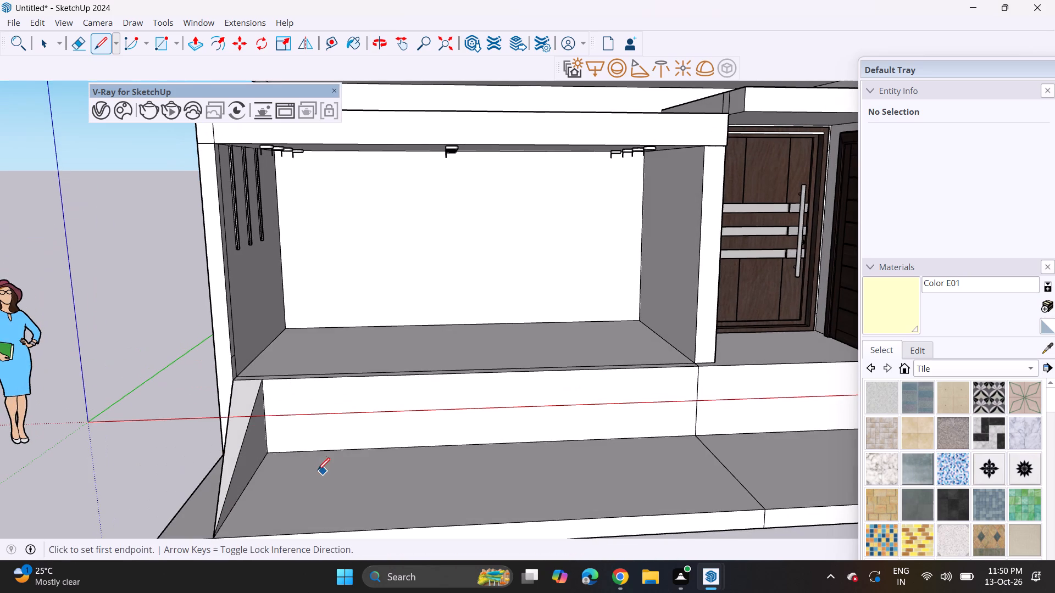
{"action": "key", "text": "ctrl+z"}
{"action": "key", "text": "space"}
{"action": "key", "text": "p"}
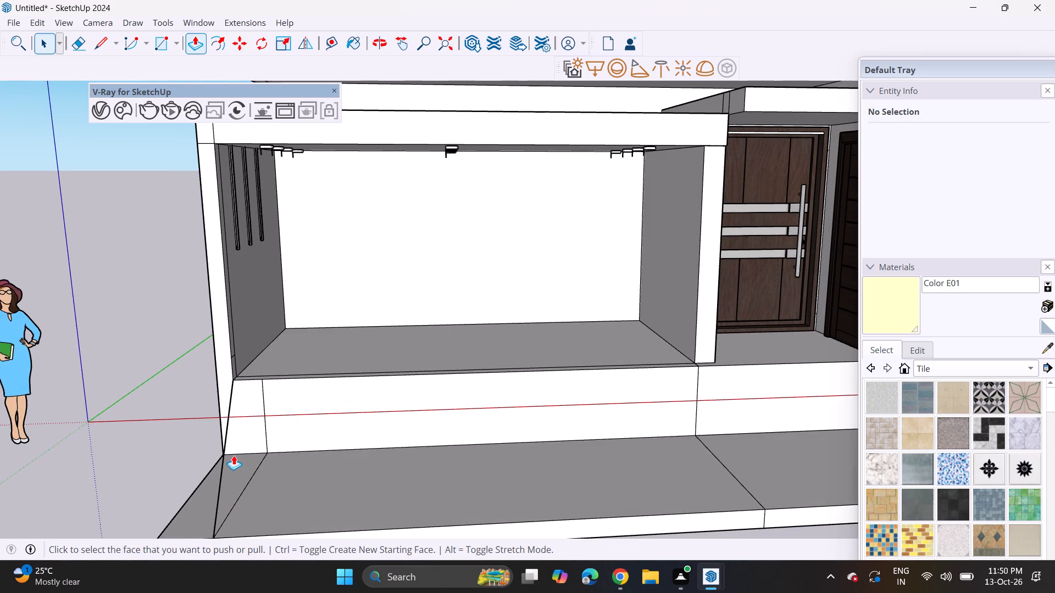
{"action": "type", "text": "RE"}
{"action": "left_click", "coordinate": [223, 452]}
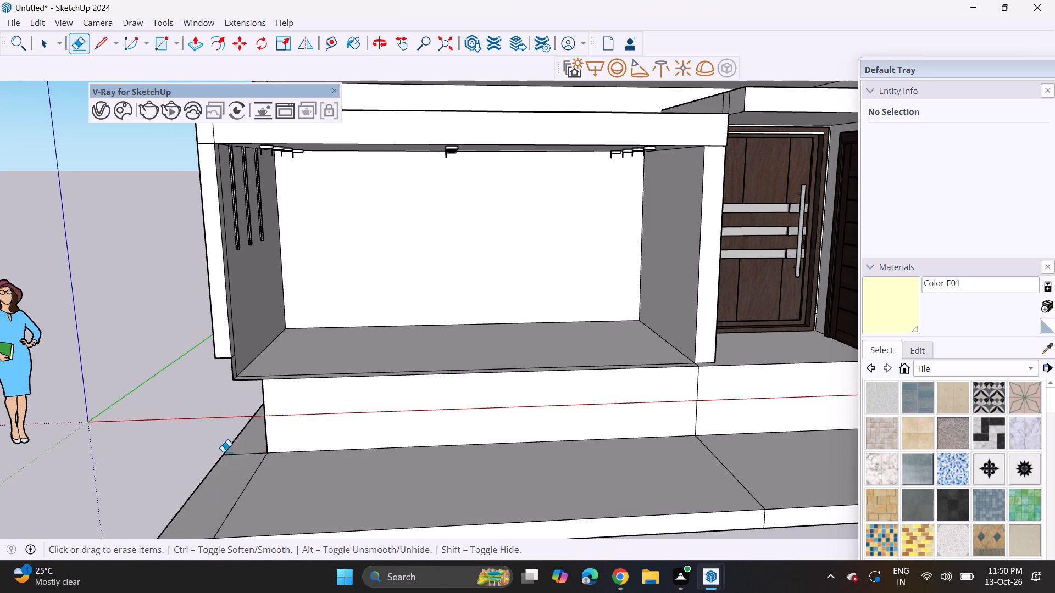
{"action": "key", "text": "ctrl+z"}
{"action": "left_click_drag", "start_coordinate": [223, 486], "coordinate": [223, 506]}
{"action": "left_click", "coordinate": [221, 497]}
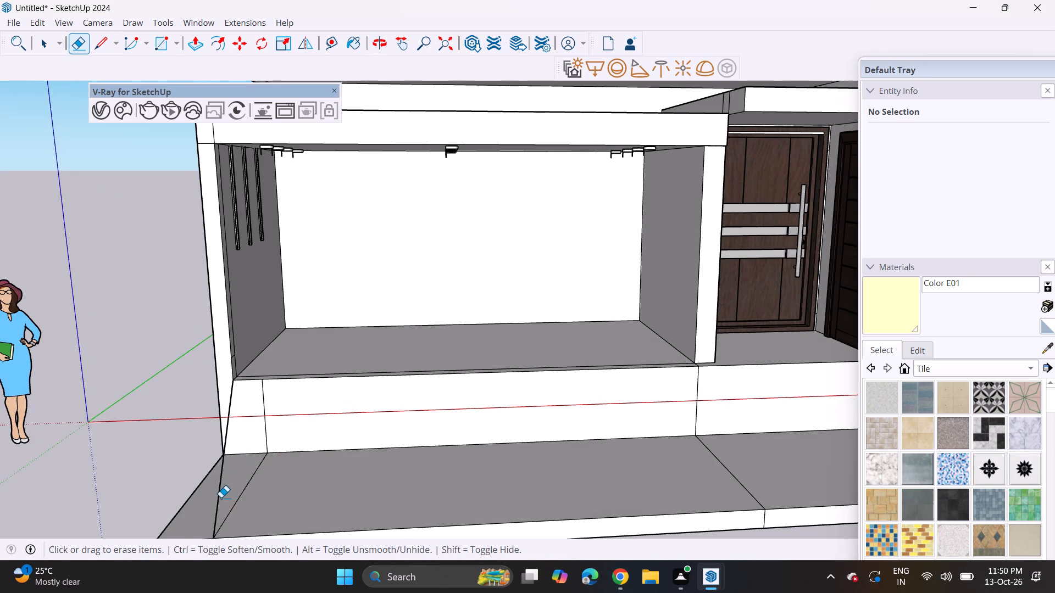
{"action": "left_click_drag", "start_coordinate": [221, 497], "coordinate": [215, 475]}
{"action": "middle_click_drag", "start_coordinate": [216, 485], "coordinate": [60, 450]}
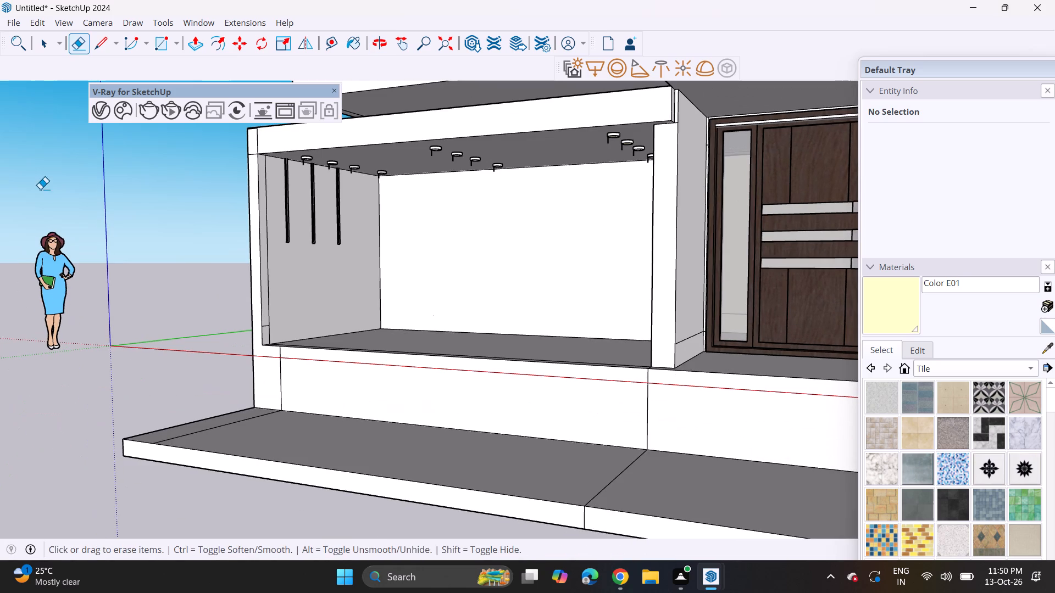
Draw a sloped line from the top of the vertical wall line to the ledge's front edge, closing the triangular ramp profile.
{"action": "left_click", "coordinate": [97, 52]}
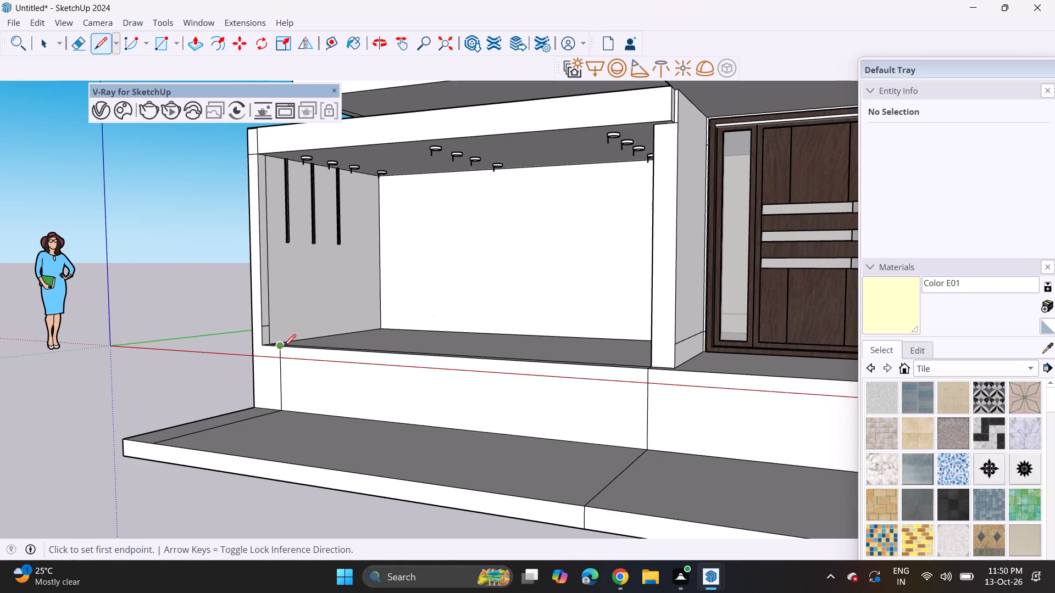
{"action": "left_click", "coordinate": [284, 346]}
{"action": "left_click", "coordinate": [154, 441]}
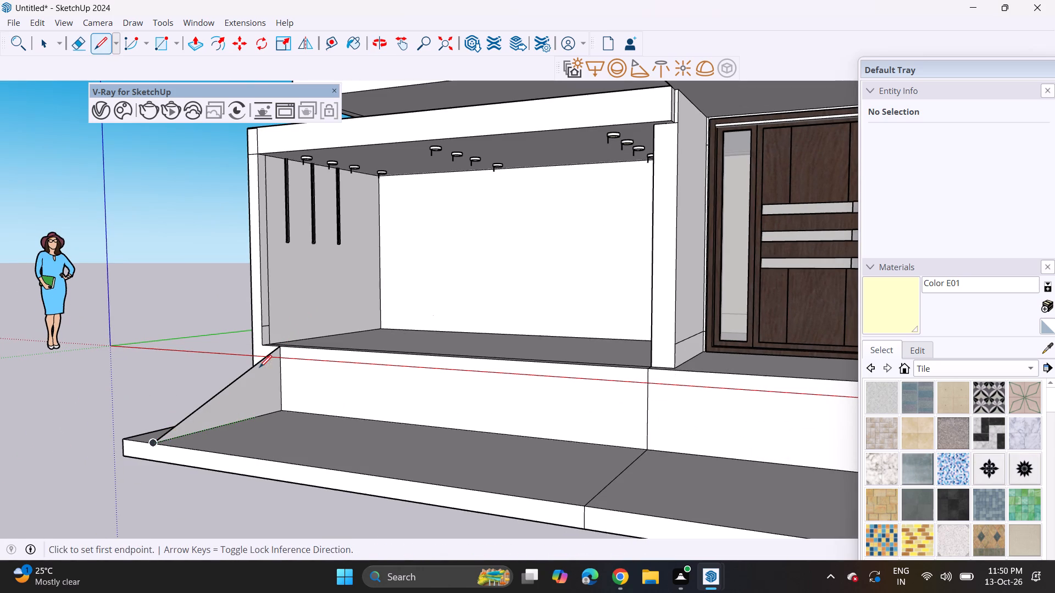
Push/Pull the triangular profile both ways, to the entrance and to the ledge's outer end, forming a full-width ramp.
{"action": "left_click", "coordinate": [191, 50]}
{"action": "left_click", "coordinate": [235, 406]}
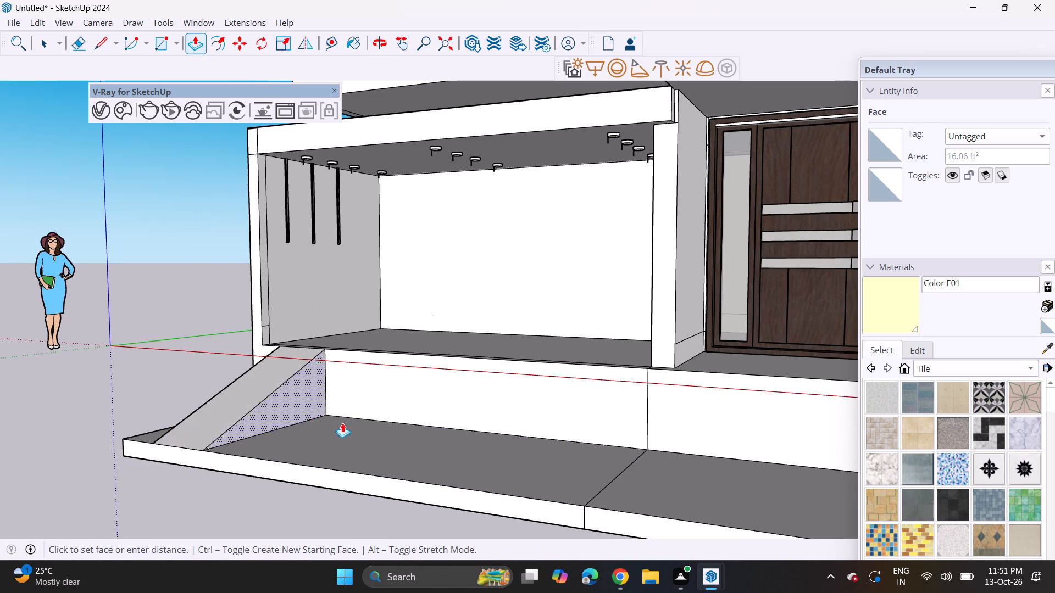
{"action": "left_click", "coordinate": [582, 524]}
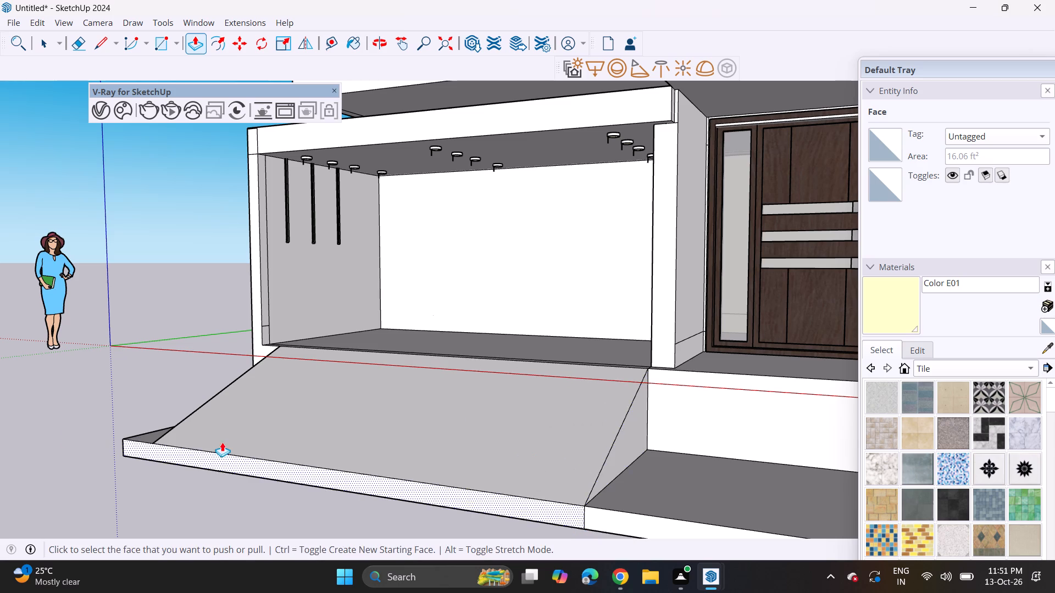
{"action": "middle_click_drag", "start_coordinate": [58, 421], "coordinate": [291, 417]}
{"action": "left_click", "coordinate": [283, 456]}
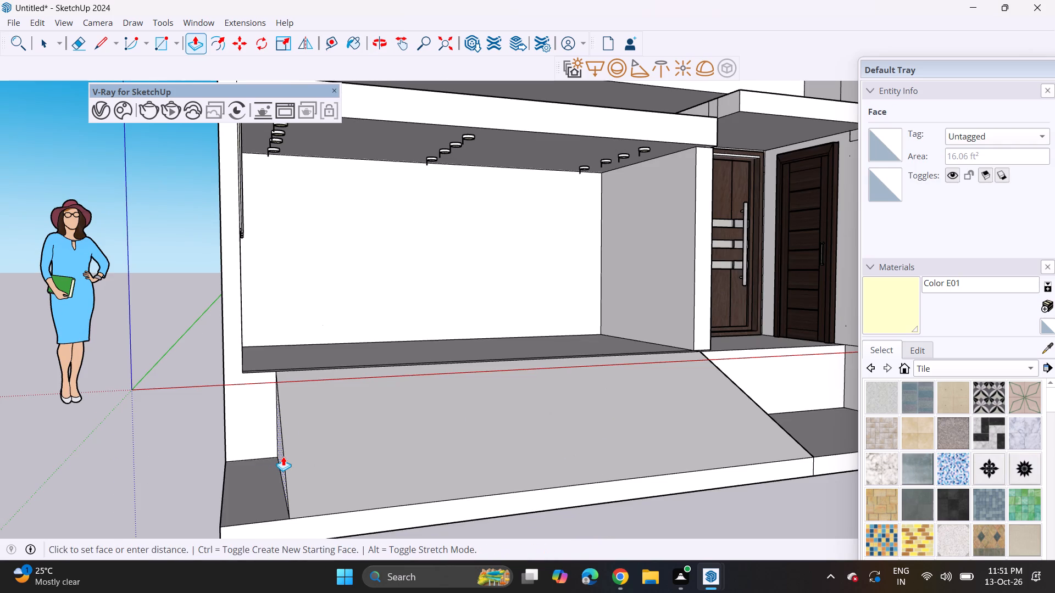
{"action": "left_click", "coordinate": [223, 466]}
Draw three horizontal lines across the wall face below the entrance door, dividing it into four bands for steps.
{"action": "middle_click_drag", "start_coordinate": [436, 417], "coordinate": [95, 436]}
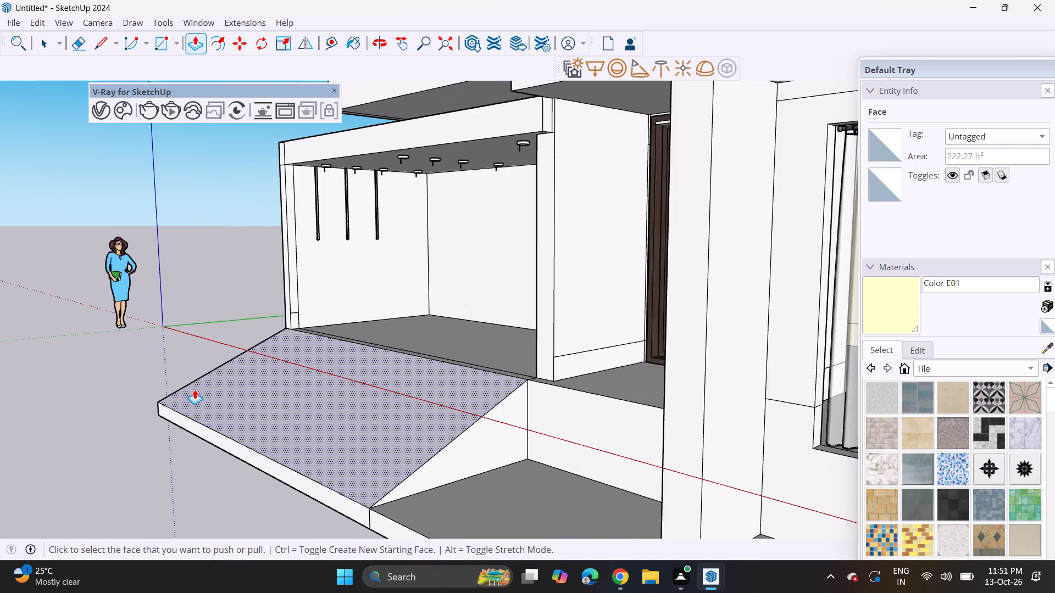
{"action": "scroll", "coordinate": [195, 389], "scroll_direction": "down", "scroll_amount": 4}
{"action": "middle_click_drag", "start_coordinate": [221, 393], "coordinate": [327, 371]}
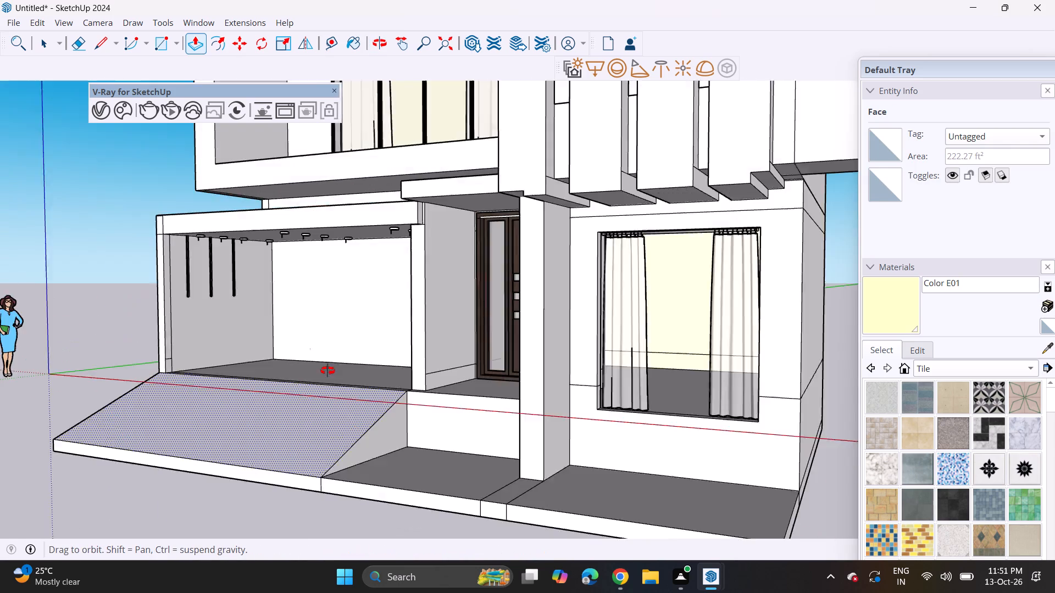
{"action": "middle_click_drag", "start_coordinate": [327, 371], "coordinate": [385, 368]}
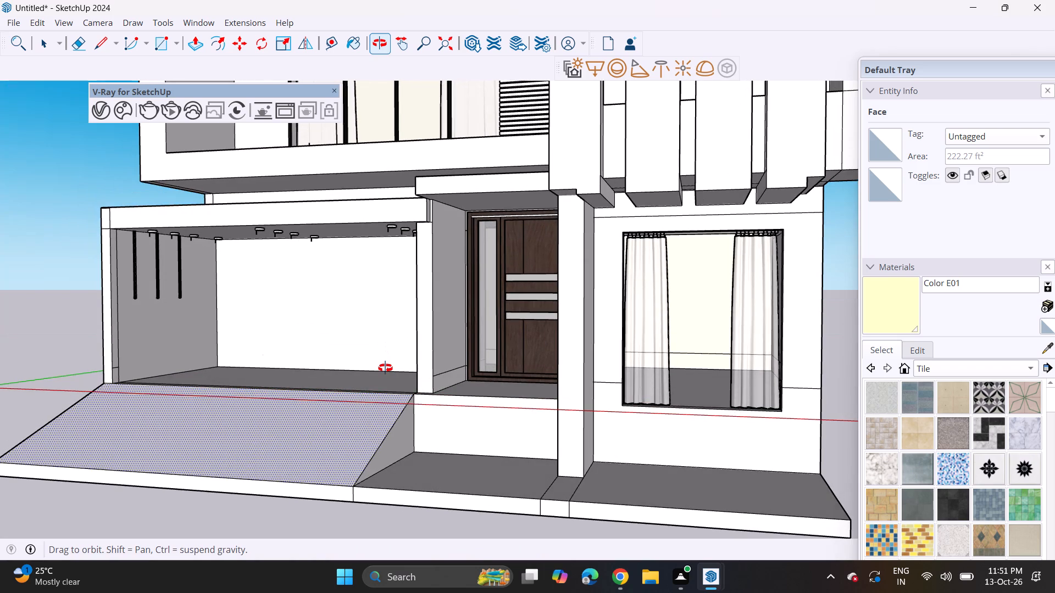
{"action": "middle_click_drag", "start_coordinate": [385, 368], "coordinate": [394, 390]}
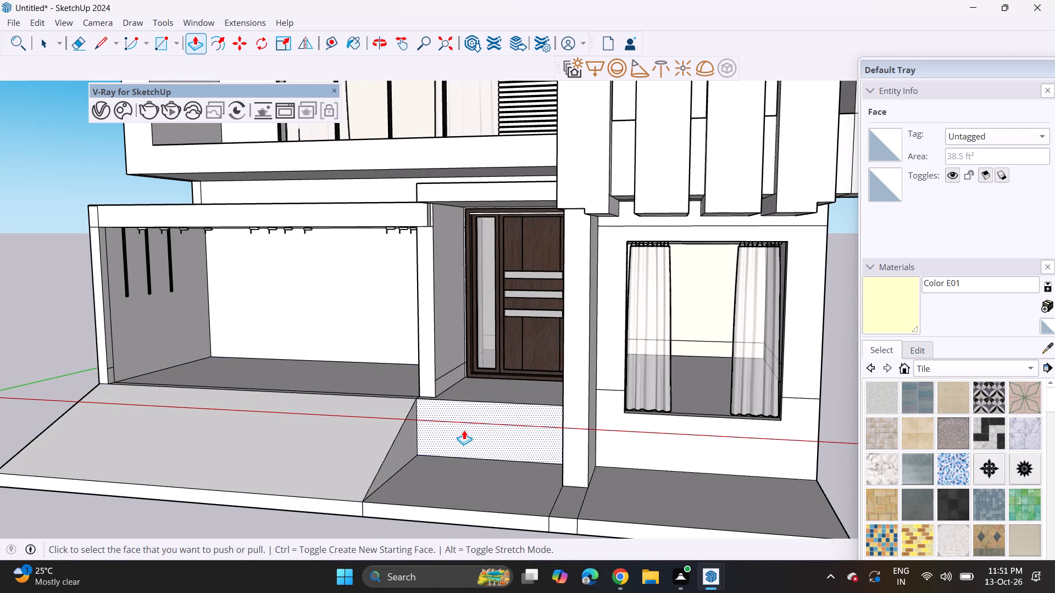
{"action": "left_click", "coordinate": [105, 40]}
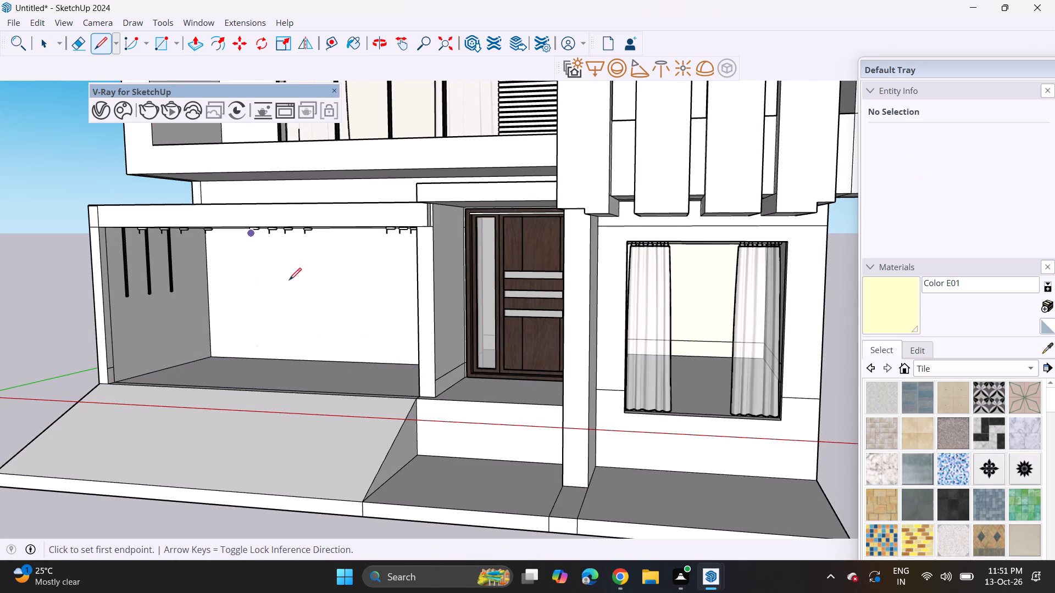
{"action": "middle_click_drag", "start_coordinate": [290, 281], "coordinate": [367, 323]}
{"action": "scroll", "coordinate": [462, 415], "scroll_direction": "up", "scroll_amount": 2}
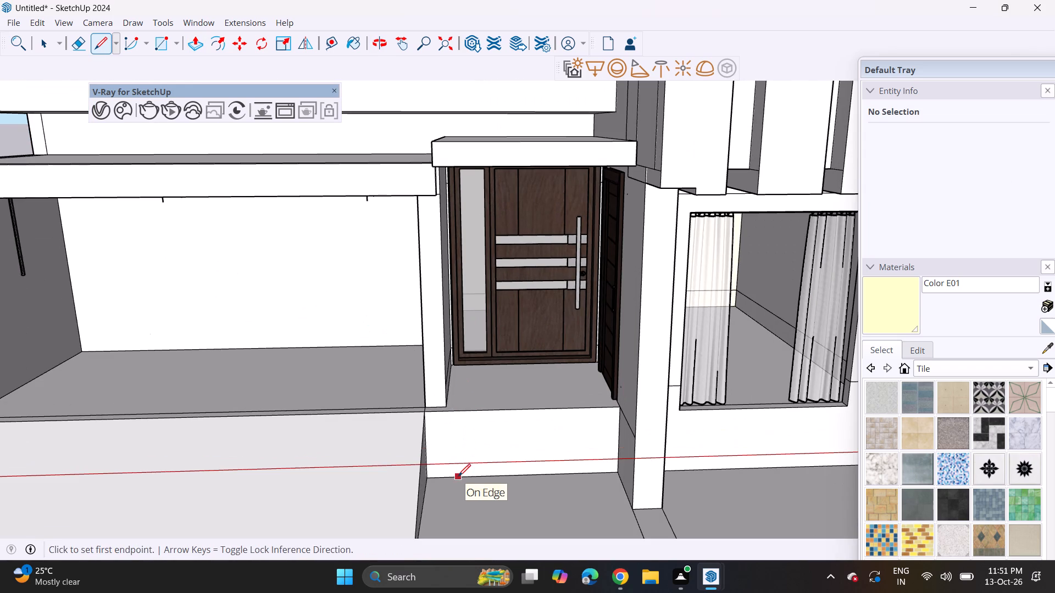
{"action": "scroll", "coordinate": [455, 491], "scroll_direction": "up", "scroll_amount": 3}
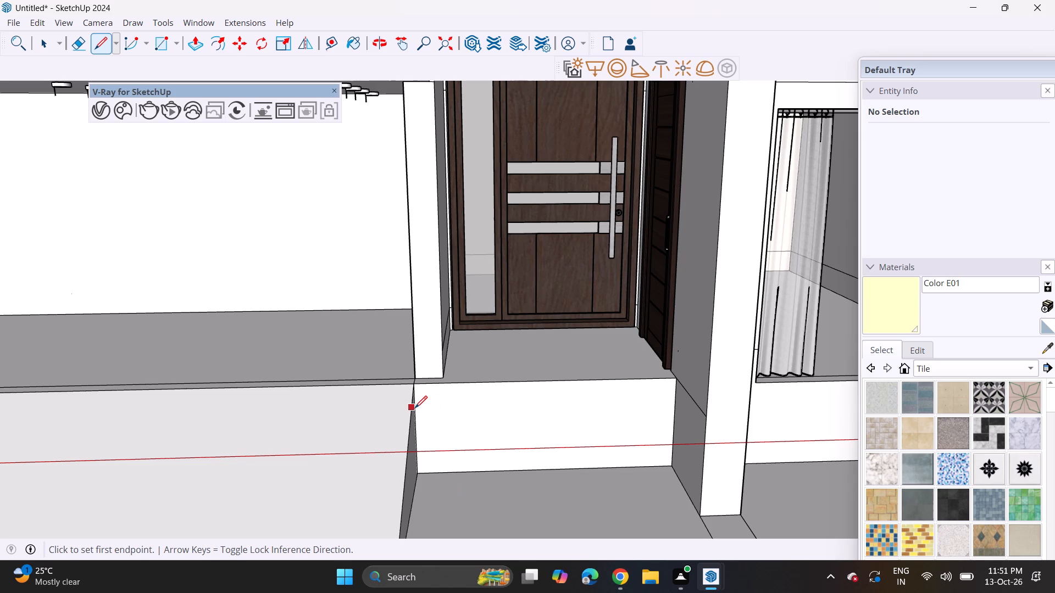
{"action": "left_click", "coordinate": [417, 405]}
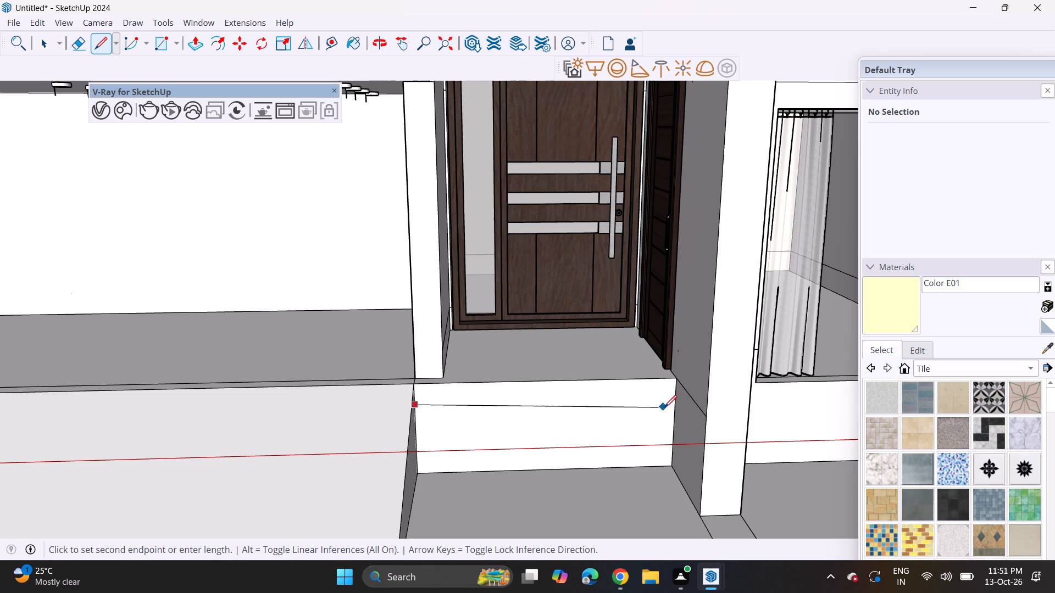
{"action": "left_click", "coordinate": [672, 405]}
{"action": "left_click", "coordinate": [673, 420]}
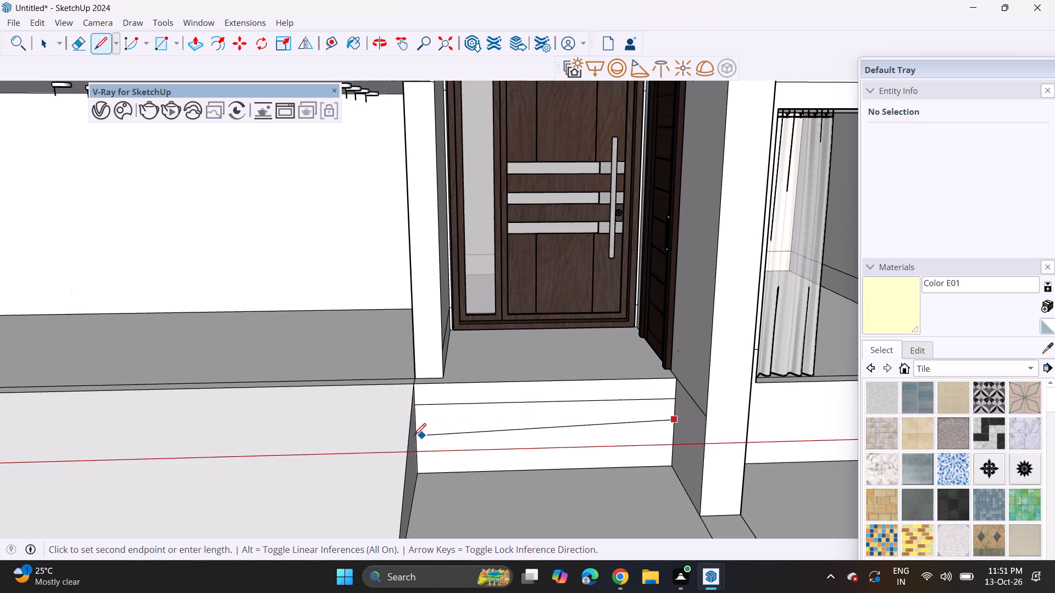
{"action": "left_click", "coordinate": [418, 426]}
{"action": "left_click", "coordinate": [418, 446]}
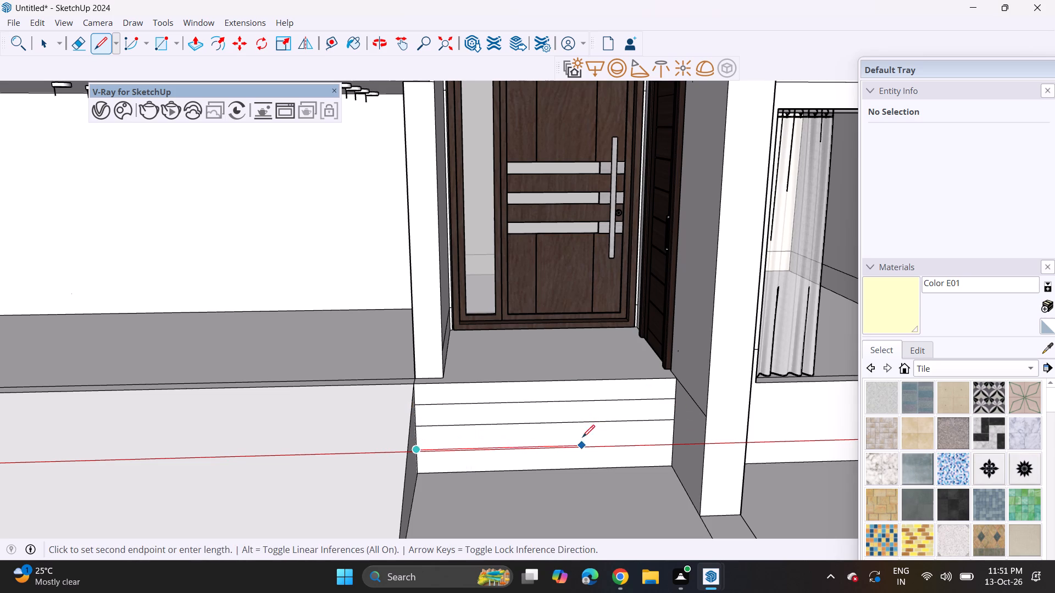
{"action": "middle_click_drag", "start_coordinate": [581, 499], "coordinate": [581, 514]}
{"action": "left_click", "coordinate": [665, 445]}
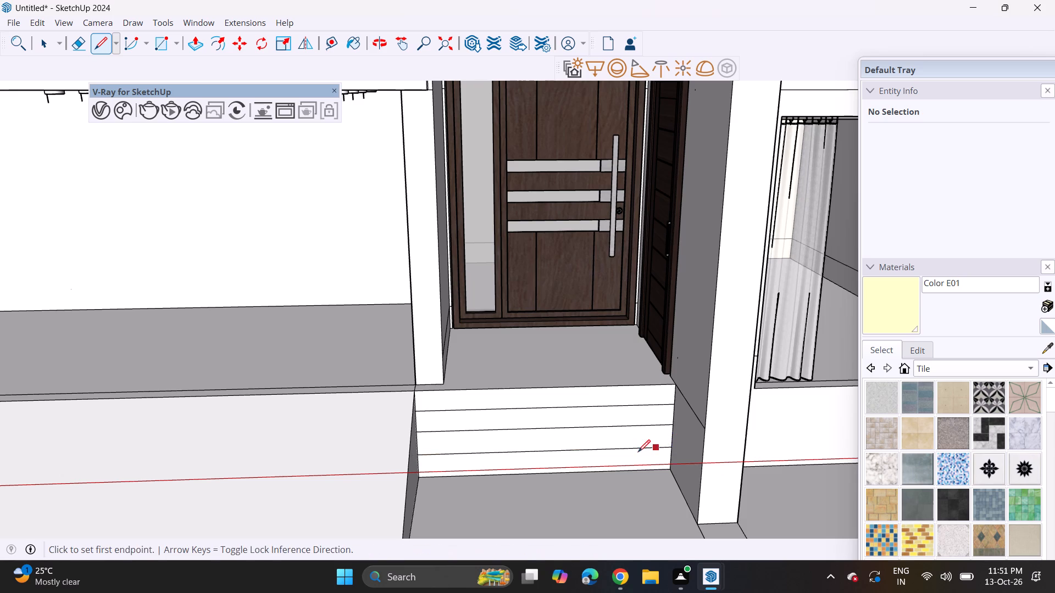
Push/Pull the two lowest bands below the entrance door outward, the bottom one farther than the second, to start the steps.
{"action": "middle_click_drag", "start_coordinate": [535, 426], "coordinate": [419, 380]}
{"action": "scroll", "coordinate": [295, 332], "scroll_direction": "down", "scroll_amount": 2}
{"action": "left_click", "coordinate": [197, 35]}
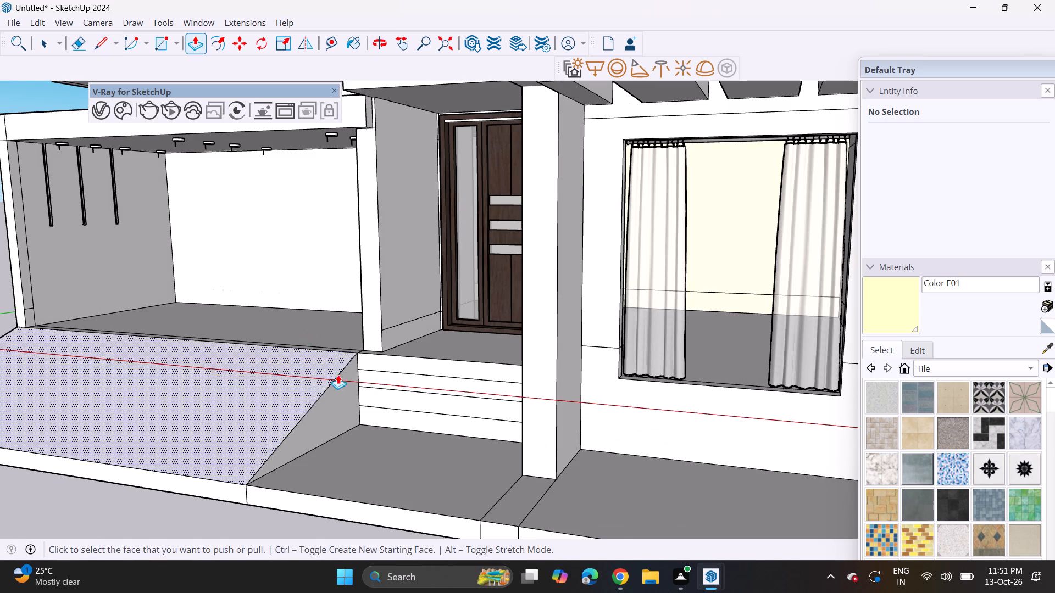
{"action": "left_click", "coordinate": [420, 430]}
{"action": "left_click", "coordinate": [371, 456]}
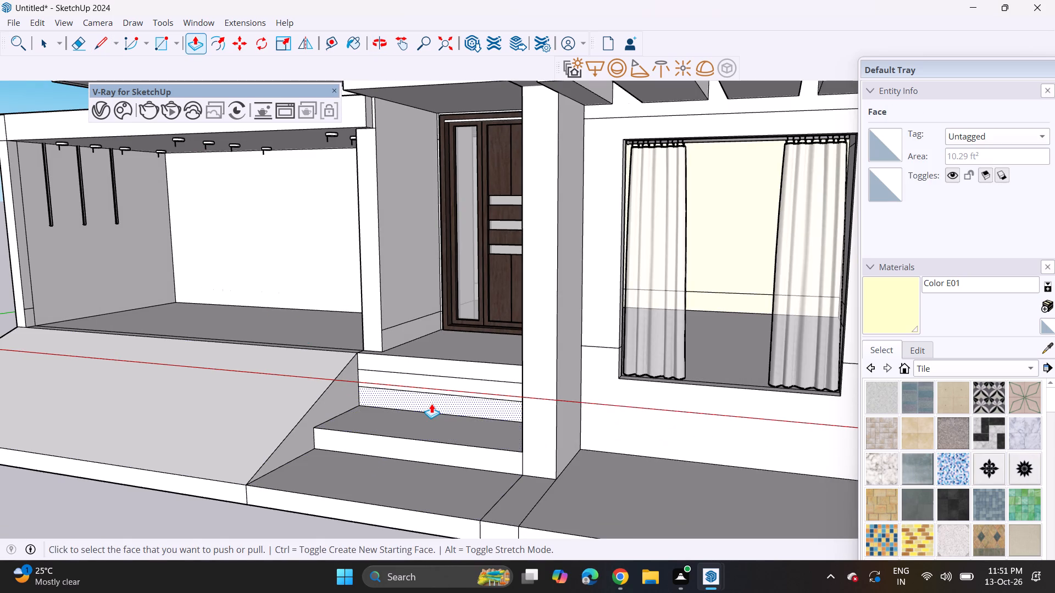
{"action": "left_click_drag", "start_coordinate": [431, 404], "coordinate": [429, 410]}
{"action": "left_click", "coordinate": [426, 400]}
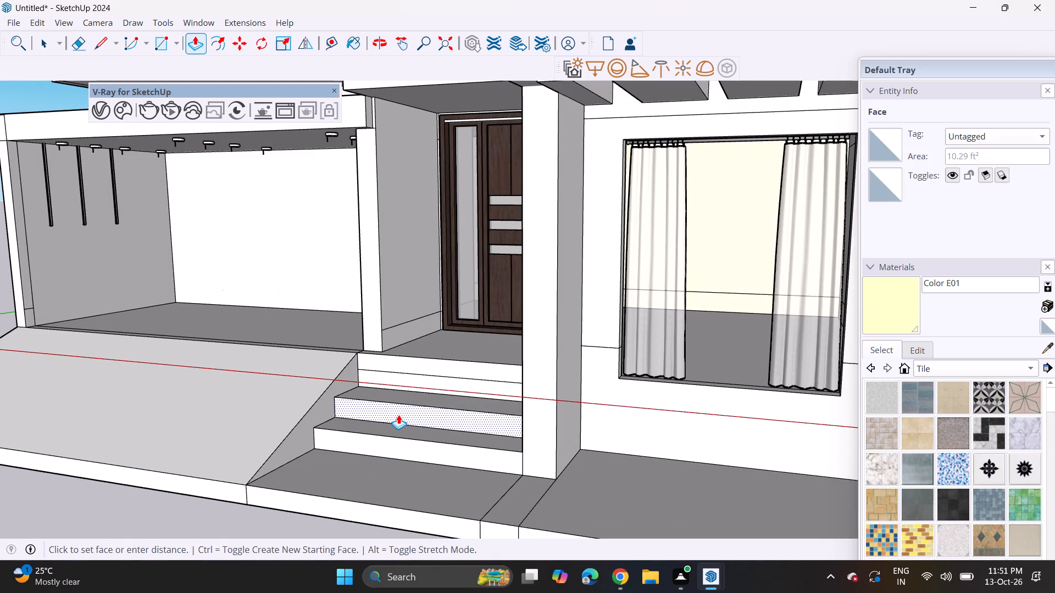
{"action": "left_click", "coordinate": [410, 409]}
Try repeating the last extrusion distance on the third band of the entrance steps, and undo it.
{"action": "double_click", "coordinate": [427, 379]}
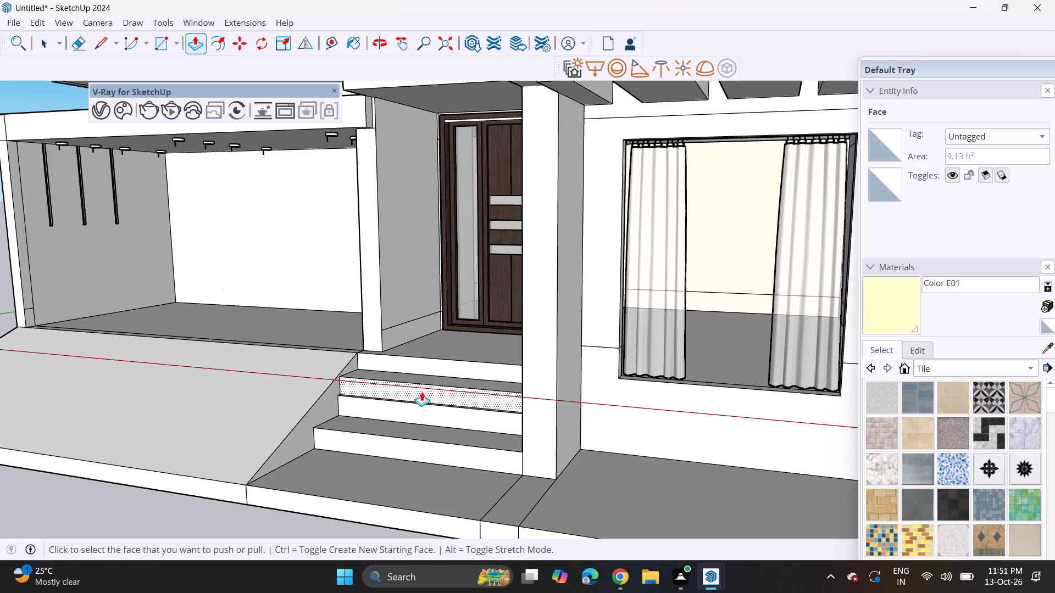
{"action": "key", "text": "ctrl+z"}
Push/Pull the two lower entrance steps farther out and extrude the third band, forming an evenly stepped flight along the ramp's side.
{"action": "scroll", "coordinate": [414, 396], "scroll_direction": "up", "scroll_amount": 3}
{"action": "left_click", "coordinate": [386, 471]}
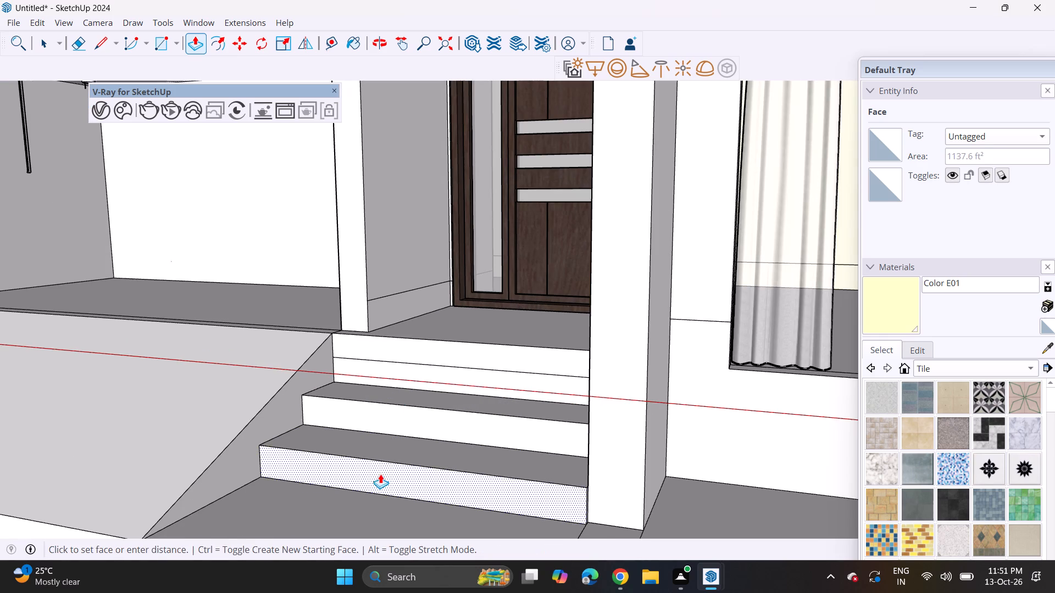
{"action": "left_click", "coordinate": [358, 498]}
{"action": "left_click", "coordinate": [434, 418]}
{"action": "left_click", "coordinate": [403, 442]}
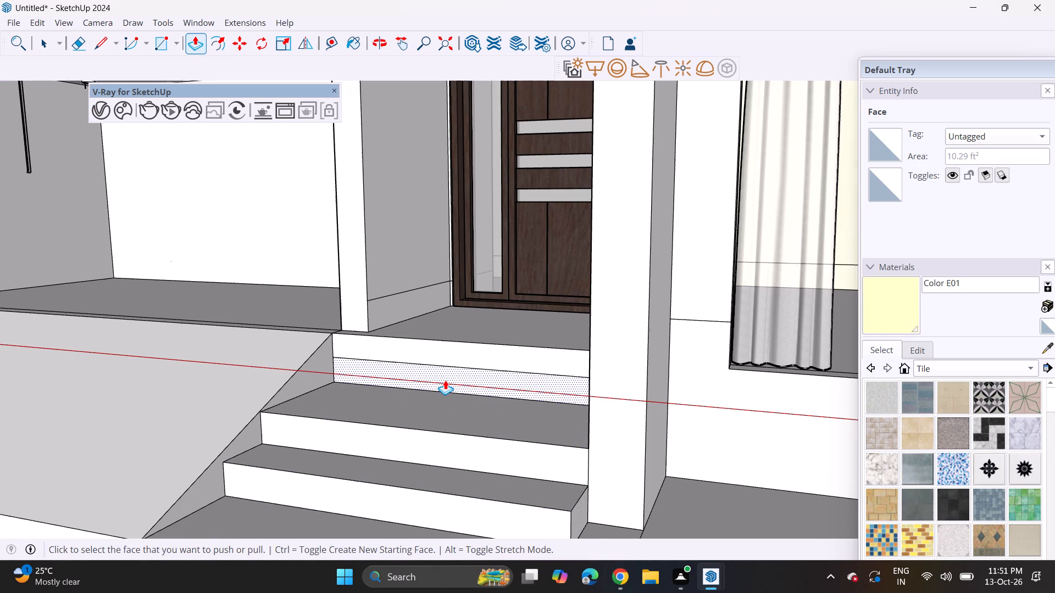
{"action": "left_click", "coordinate": [445, 380]}
{"action": "left_click", "coordinate": [422, 405]}
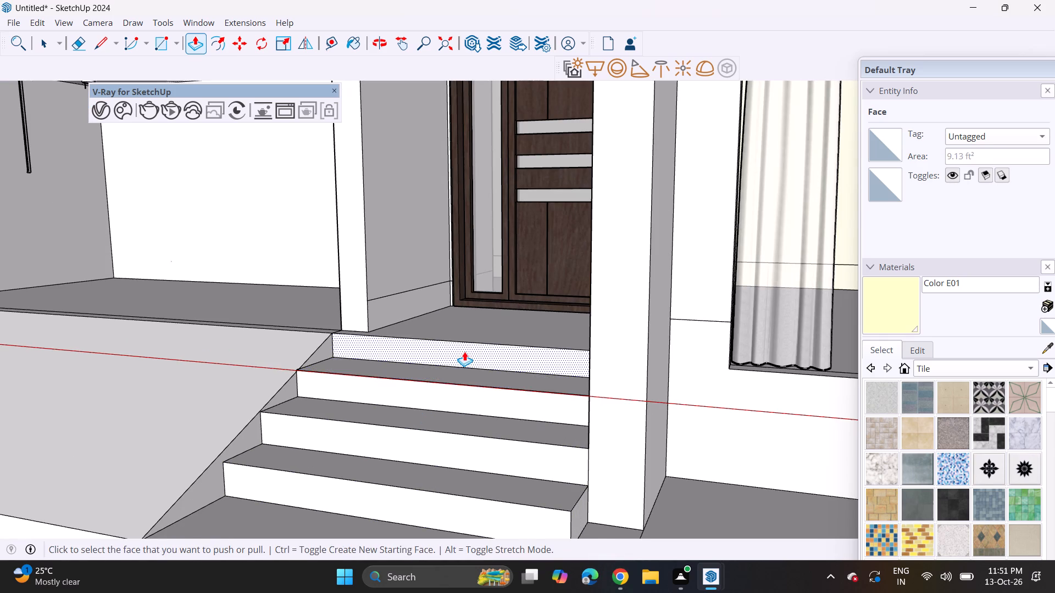
Examine the ramp, entrance steps and whole front facade from different angles and distances.
{"action": "scroll", "coordinate": [359, 405], "scroll_direction": "down", "scroll_amount": 12}
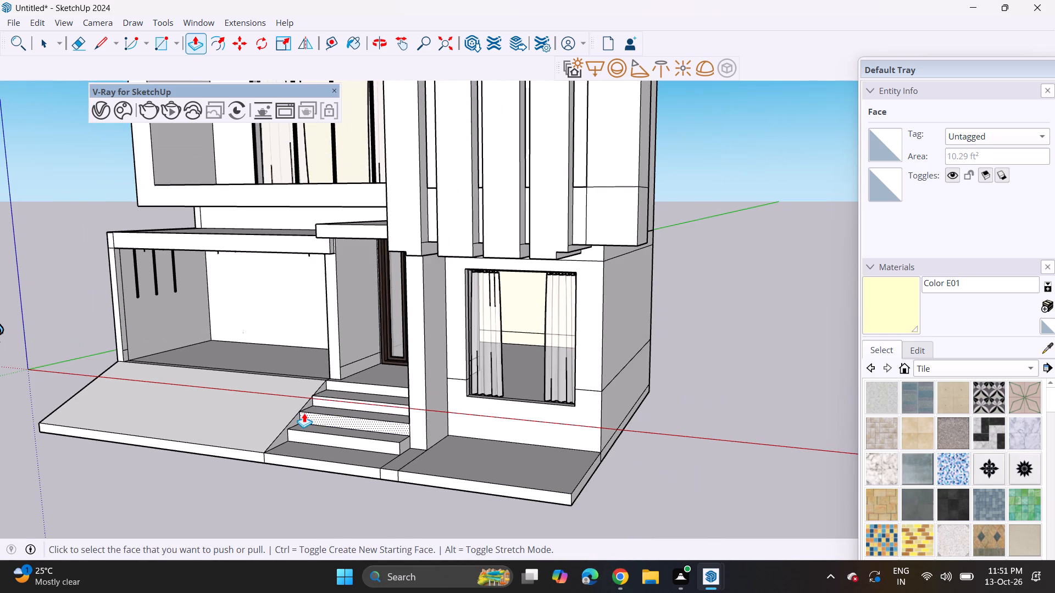
{"action": "scroll", "coordinate": [292, 357], "scroll_direction": "down", "scroll_amount": 4}
{"action": "middle_click_drag", "start_coordinate": [260, 374], "coordinate": [365, 323]}
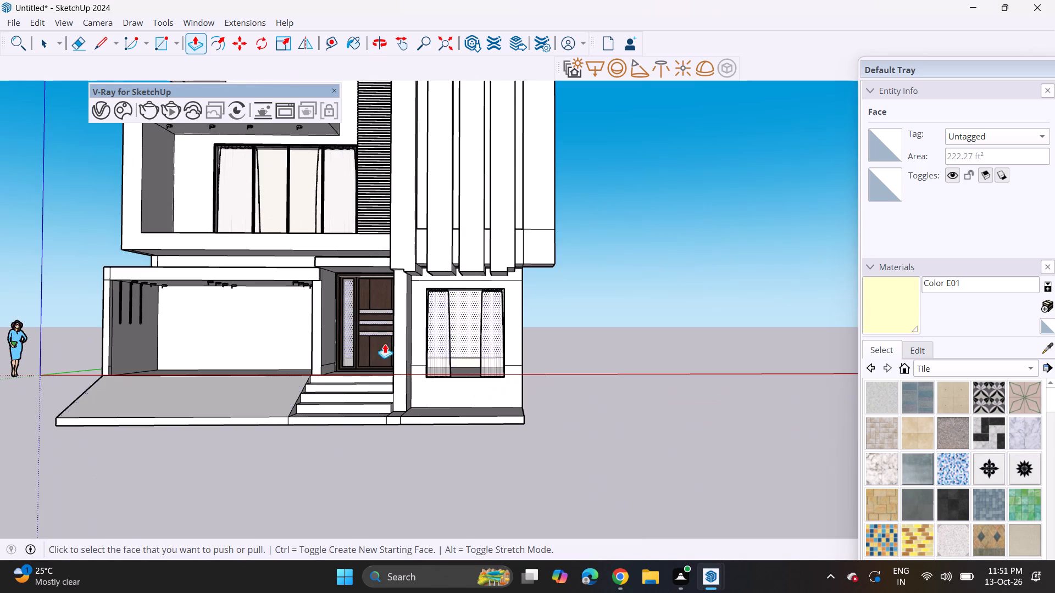
{"action": "key", "text": "space"}
{"action": "left_click", "coordinate": [555, 325]}
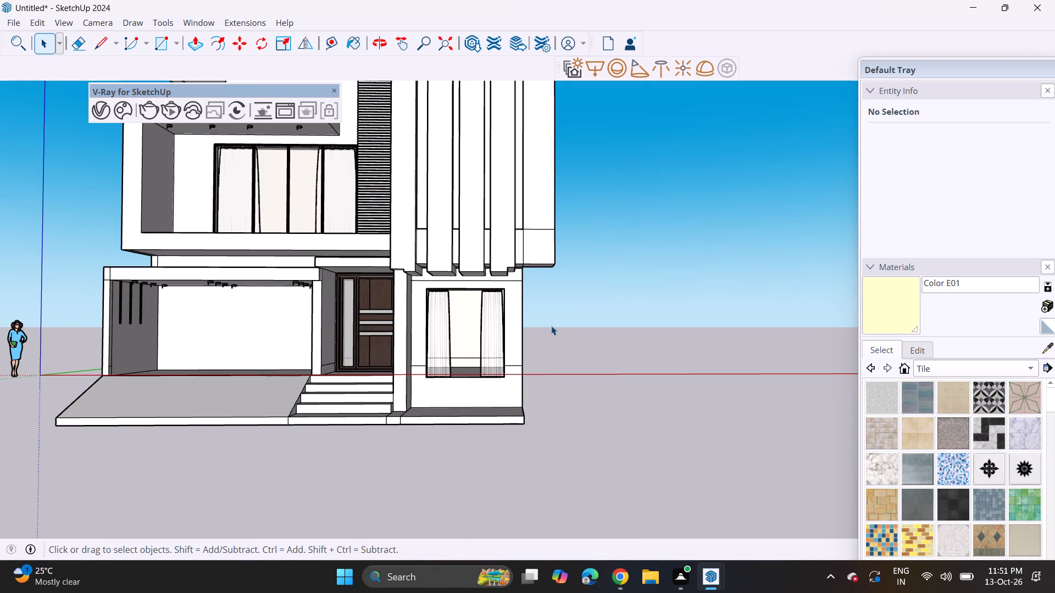
{"action": "scroll", "coordinate": [260, 282], "scroll_direction": "down", "scroll_amount": 4}
{"action": "middle_click_drag", "start_coordinate": [270, 276], "coordinate": [369, 383], "text": "shift"}
{"action": "scroll", "coordinate": [375, 350], "scroll_direction": "down", "scroll_amount": 3}
{"action": "middle_click_drag", "start_coordinate": [380, 363], "coordinate": [402, 334]}
Delete the leftover horizontal edge near the top of each of the four vertical facade fins.
{"action": "scroll", "coordinate": [402, 334], "scroll_direction": "up", "scroll_amount": 4, "text": "shift"}
{"action": "scroll", "coordinate": [403, 333], "scroll_direction": "up", "scroll_amount": 2}
{"action": "middle_click_drag", "start_coordinate": [536, 183], "coordinate": [478, 324], "text": "shift"}
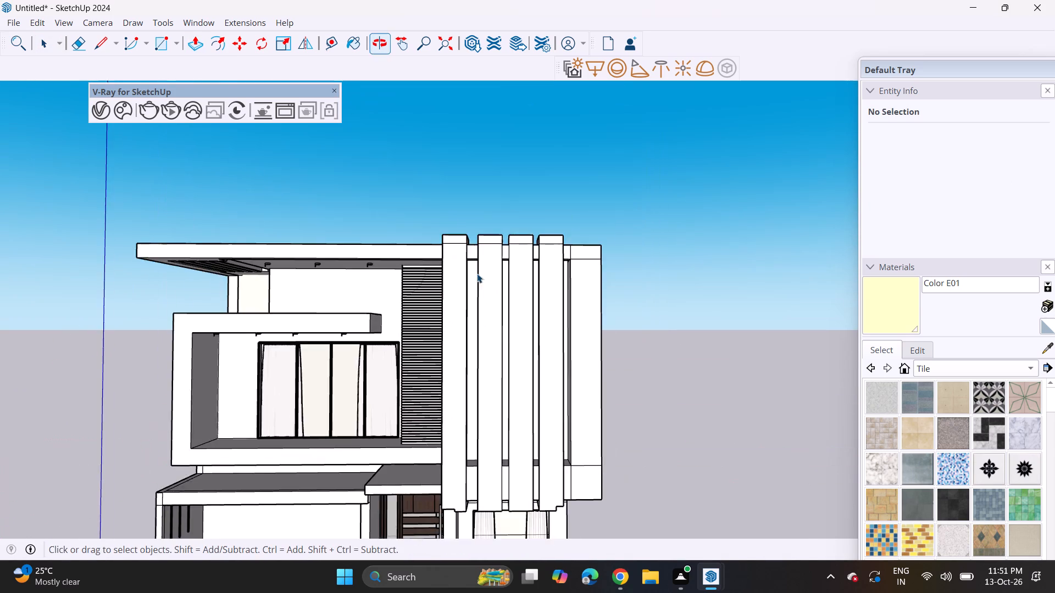
{"action": "scroll", "coordinate": [476, 272], "scroll_direction": "up", "scroll_amount": 8}
{"action": "left_click", "coordinate": [454, 223]}
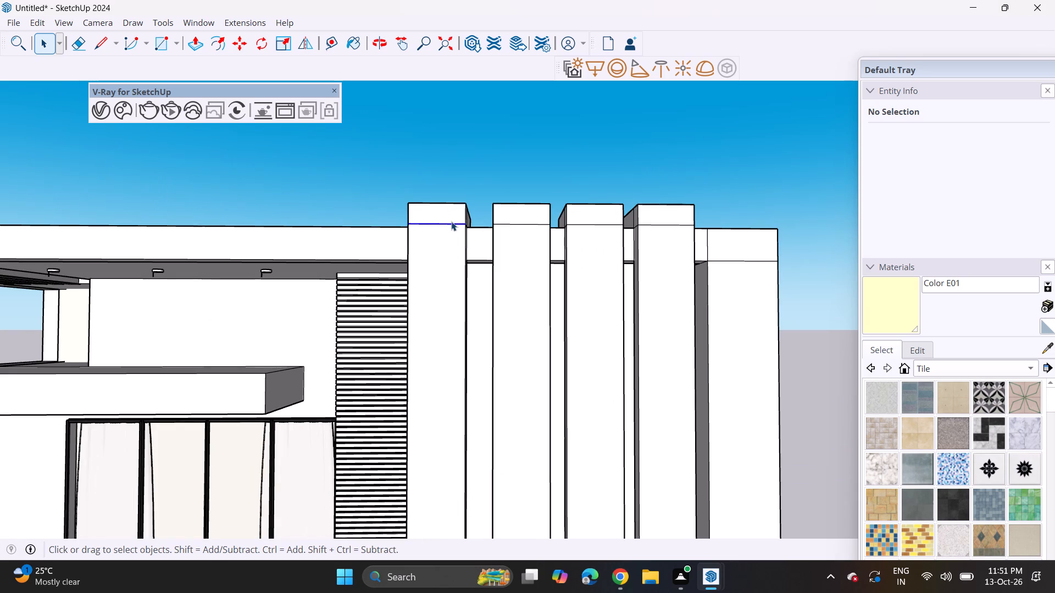
{"action": "key", "text": "Delete"}
{"action": "left_click", "coordinate": [509, 226]}
{"action": "key", "text": "Delete"}
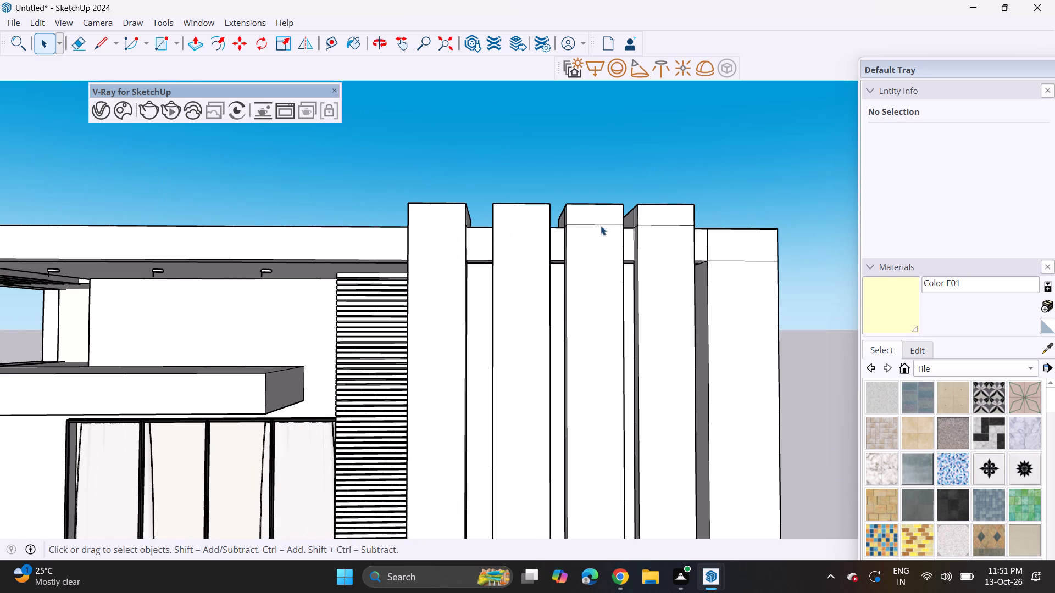
{"action": "left_click", "coordinate": [601, 226]}
{"action": "key", "text": "Delete"}
{"action": "left_click", "coordinate": [644, 223]}
{"action": "key", "text": "Delete"}
Delete the stray horizontal edge and the short vertical edge below it at the base of the upper wall beside the outermost fin.
{"action": "scroll", "coordinate": [614, 252], "scroll_direction": "down", "scroll_amount": 9}
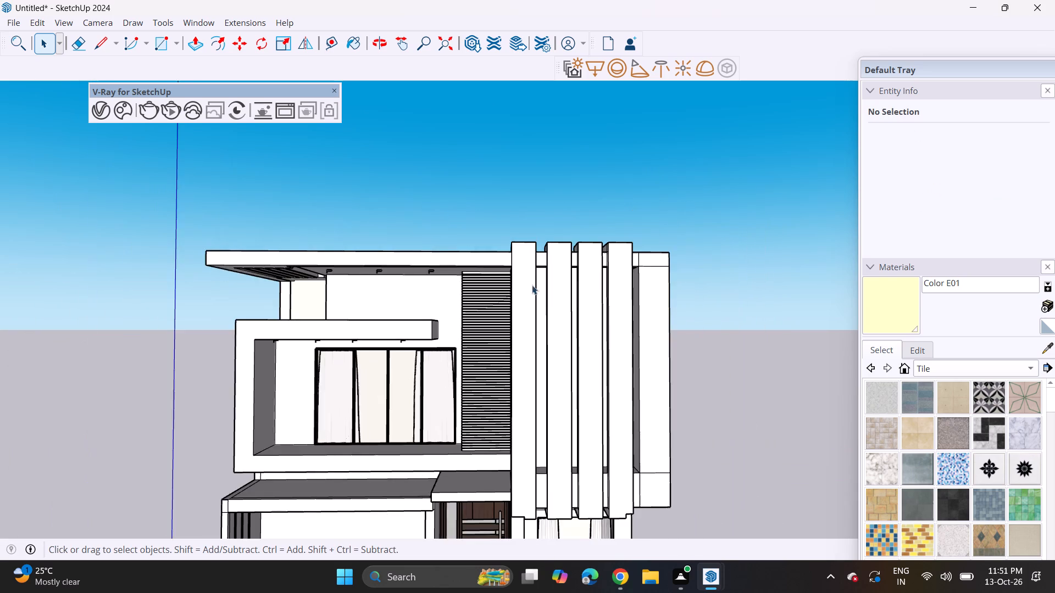
{"action": "middle_click_drag", "start_coordinate": [498, 275], "coordinate": [451, 170], "text": "shift"}
{"action": "scroll", "coordinate": [436, 224], "scroll_direction": "down", "scroll_amount": 4}
{"action": "middle_click_drag", "start_coordinate": [435, 226], "coordinate": [428, 189], "text": "shift"}
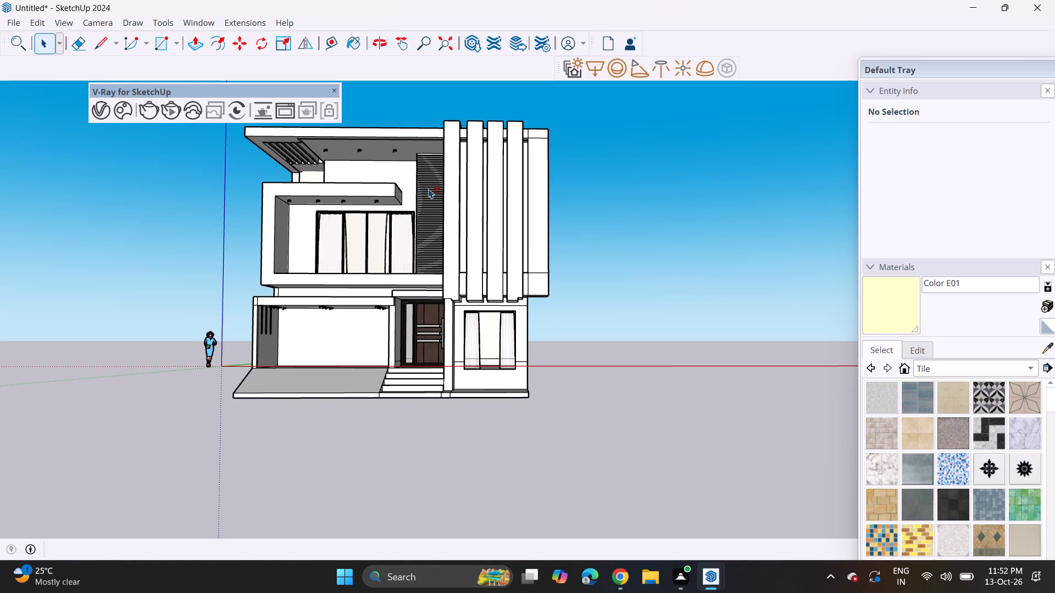
{"action": "middle_click_drag", "start_coordinate": [479, 198], "coordinate": [444, 227]}
{"action": "scroll", "coordinate": [595, 289], "scroll_direction": "up", "scroll_amount": 4}
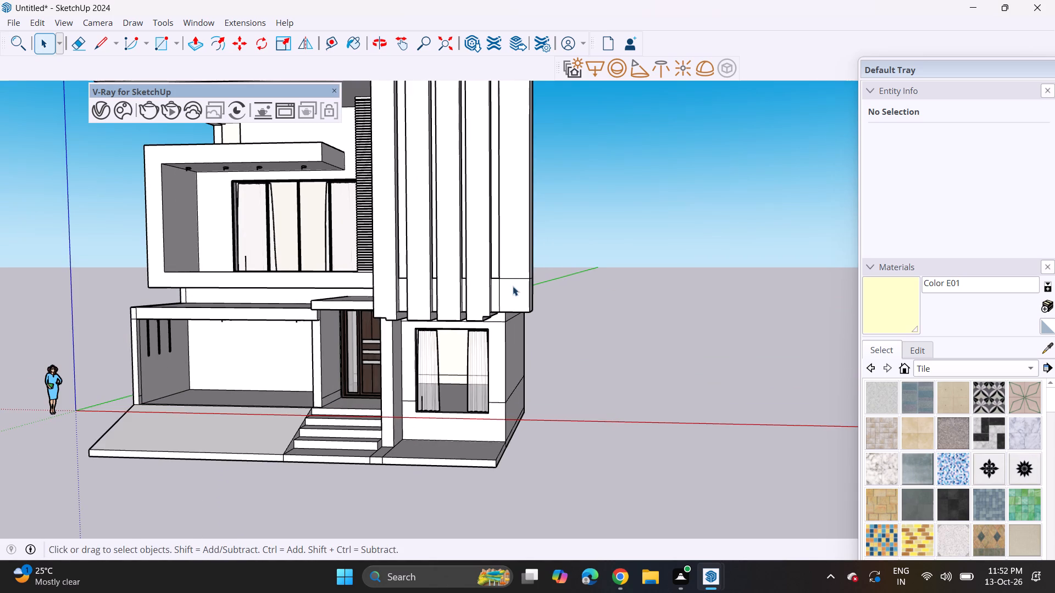
{"action": "left_click", "coordinate": [516, 278]}
{"action": "key", "text": "Delete"}
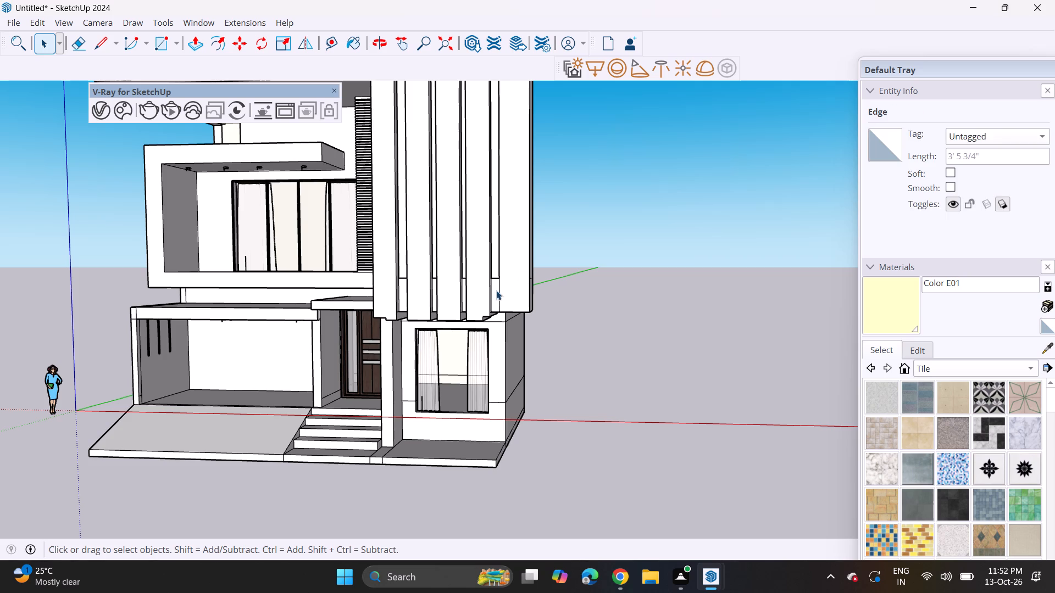
{"action": "left_click", "coordinate": [499, 289]}
{"action": "key", "text": "Delete"}
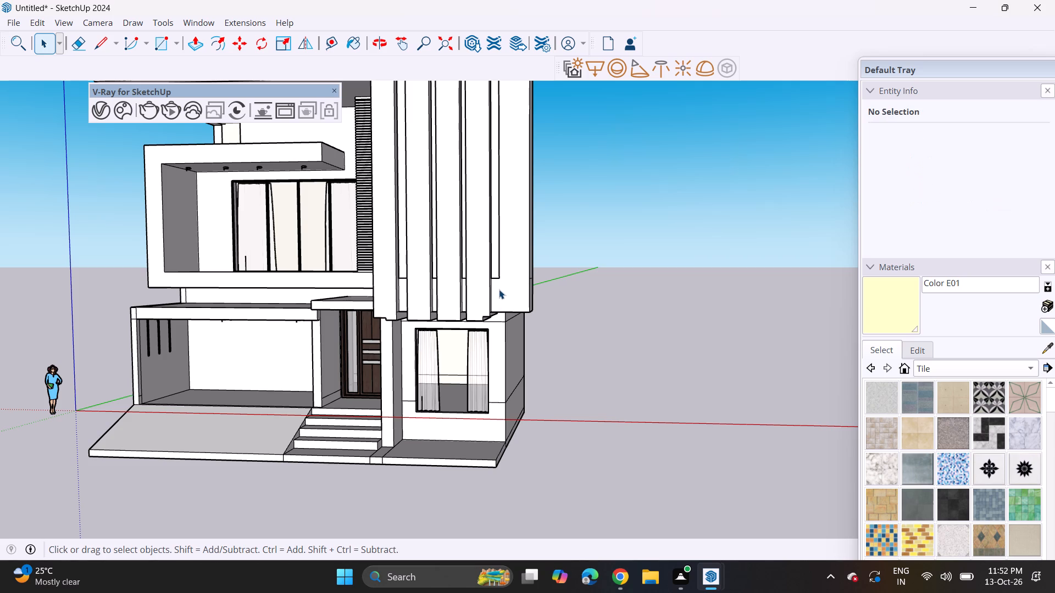
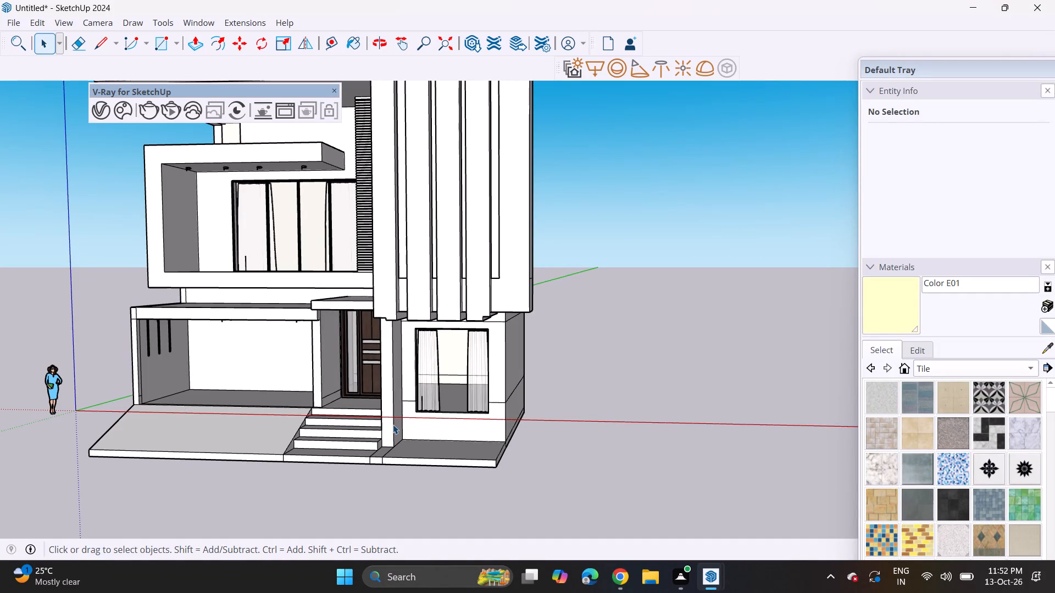
Examine the ramp, entrance steps and full front facade of the house from above and from ground level.
{"action": "middle_click_drag", "start_coordinate": [410, 463], "coordinate": [419, 469]}
{"action": "middle_click_drag", "start_coordinate": [419, 469], "coordinate": [450, 541]}
{"action": "middle_click_drag", "start_coordinate": [391, 470], "coordinate": [414, 516]}
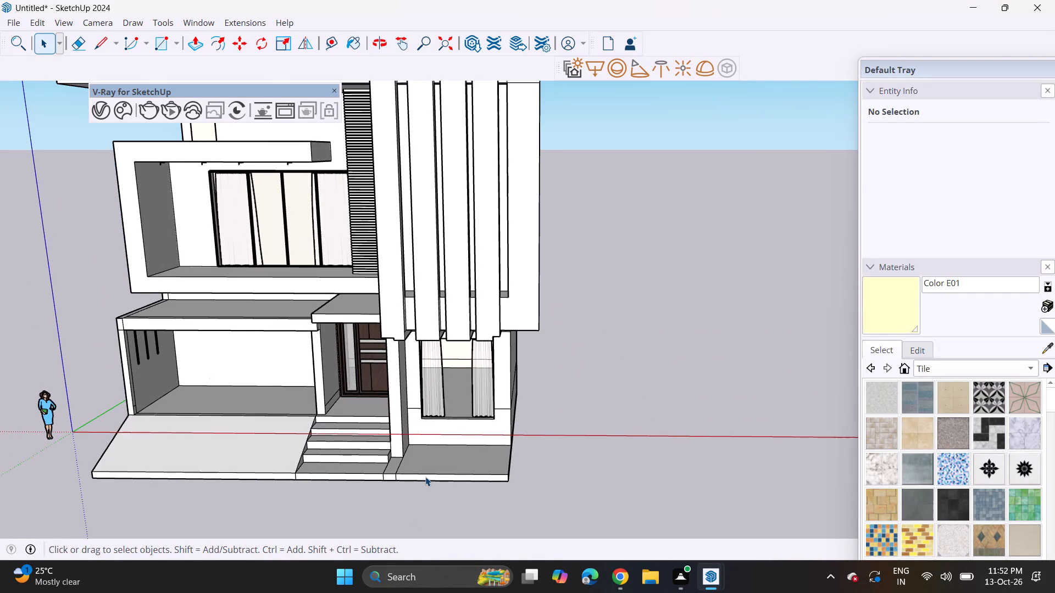
{"action": "scroll", "coordinate": [425, 477], "scroll_direction": "up", "scroll_amount": 2}
{"action": "scroll", "coordinate": [425, 477], "scroll_direction": "down", "scroll_amount": 3}
{"action": "middle_click_drag", "start_coordinate": [349, 477], "coordinate": [348, 477]}
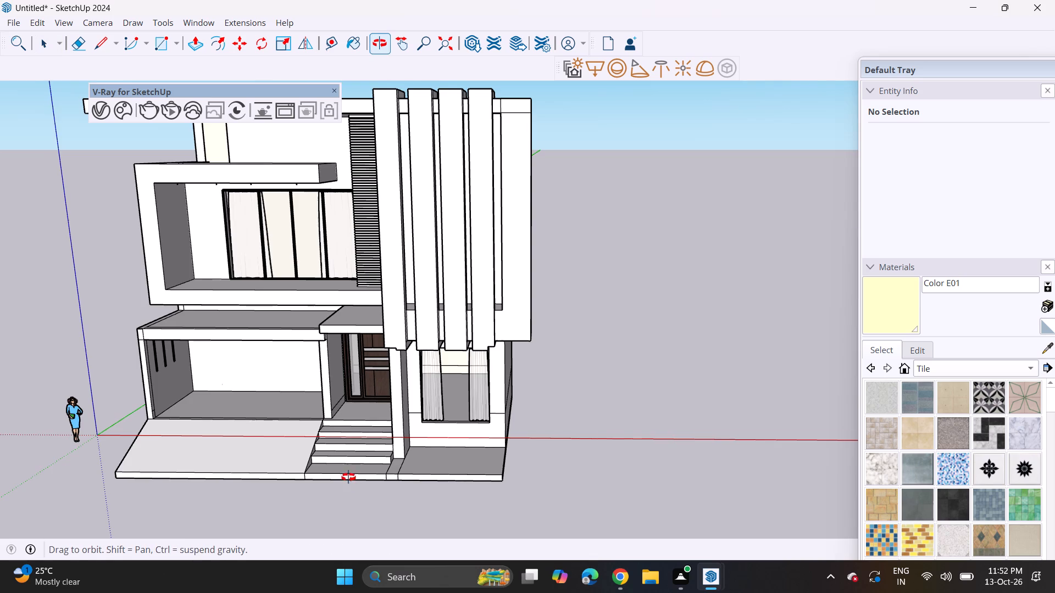
{"action": "middle_click_drag", "start_coordinate": [348, 477], "coordinate": [359, 418]}
{"action": "scroll", "coordinate": [310, 396], "scroll_direction": "down", "scroll_amount": 3}
{"action": "middle_click", "coordinate": [340, 410]}
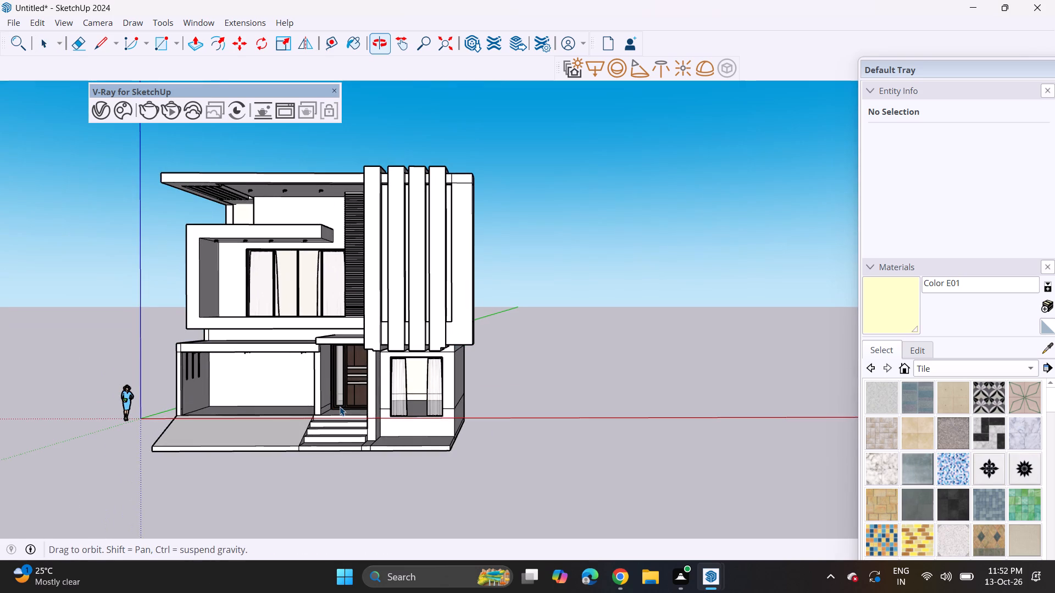
{"action": "middle_click_drag", "start_coordinate": [340, 406], "coordinate": [471, 438]}
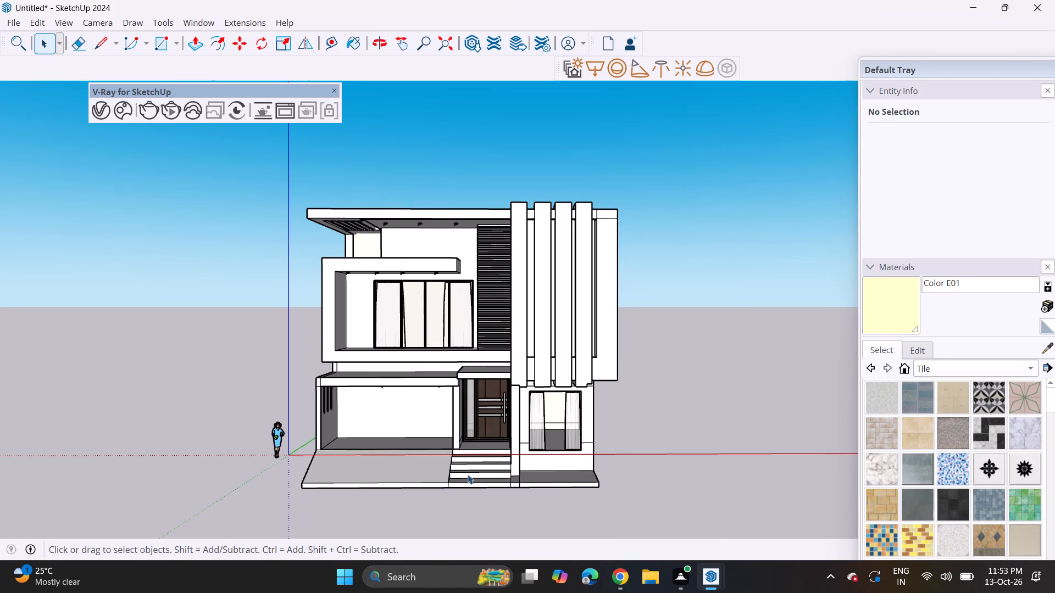
Start a file import and choose the Untitled-dad model from the Downloads folder.
{"action": "left_click", "coordinate": [8, 23]}
{"action": "left_click", "coordinate": [78, 211]}
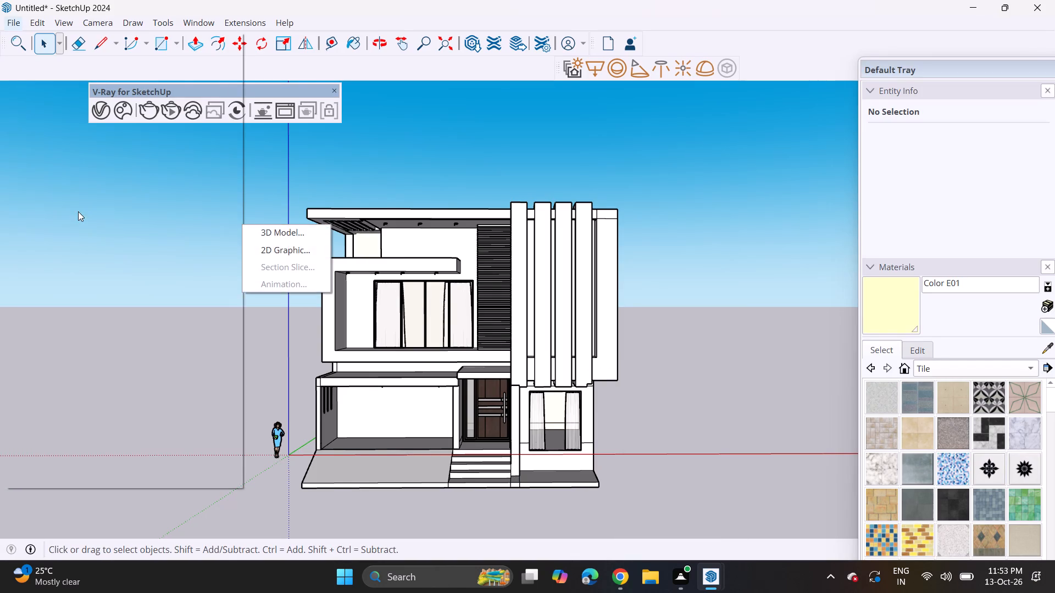
{"action": "scroll", "coordinate": [180, 220], "scroll_direction": "down", "scroll_amount": 5}
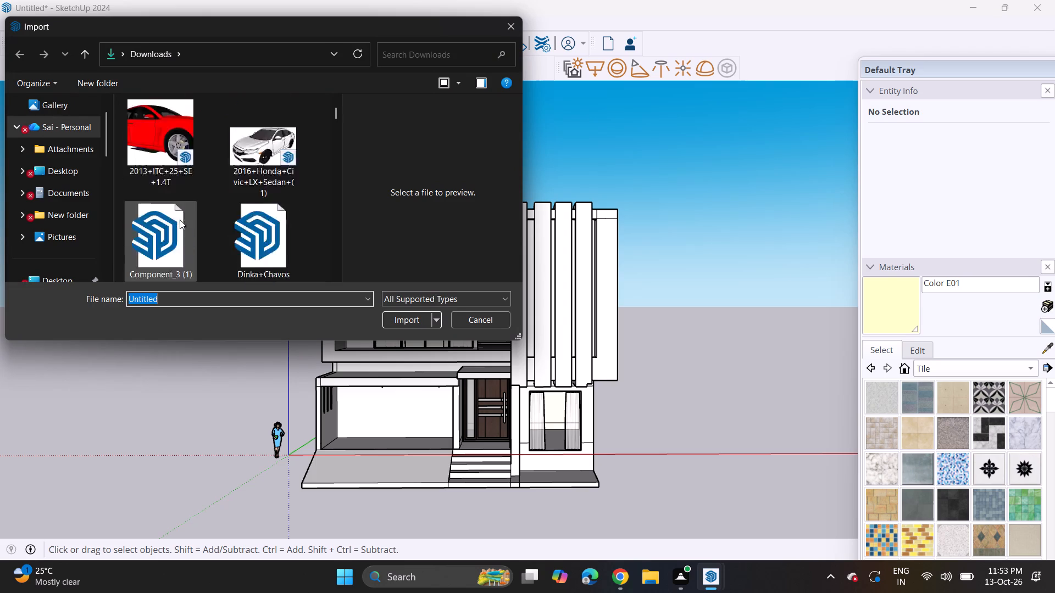
{"action": "scroll", "coordinate": [180, 220], "scroll_direction": "down", "scroll_amount": 5}
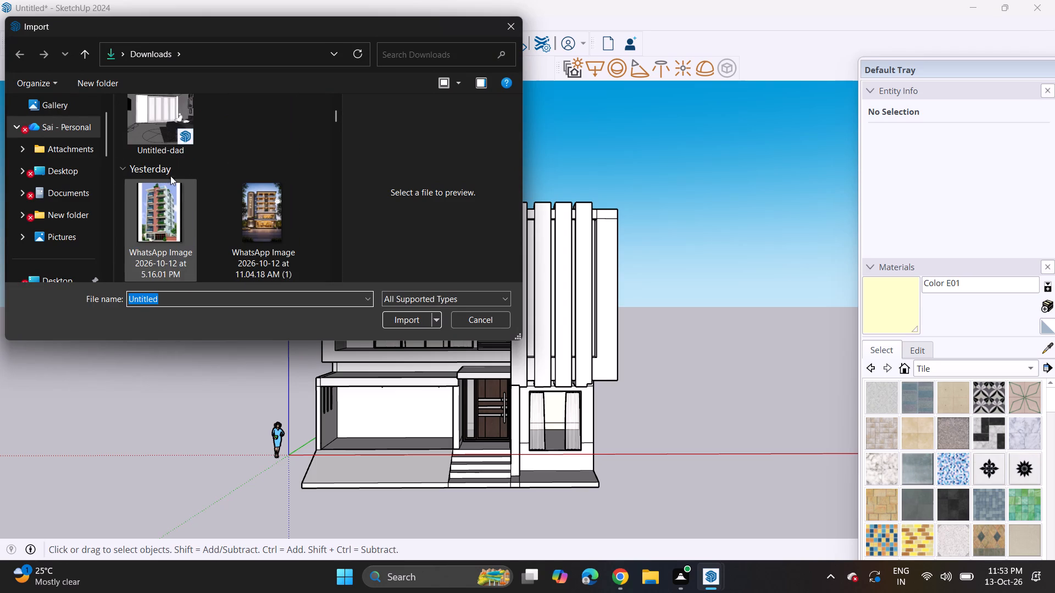
{"action": "left_click", "coordinate": [151, 138]}
{"action": "scroll", "coordinate": [231, 210], "scroll_direction": "up", "scroll_amount": 1}
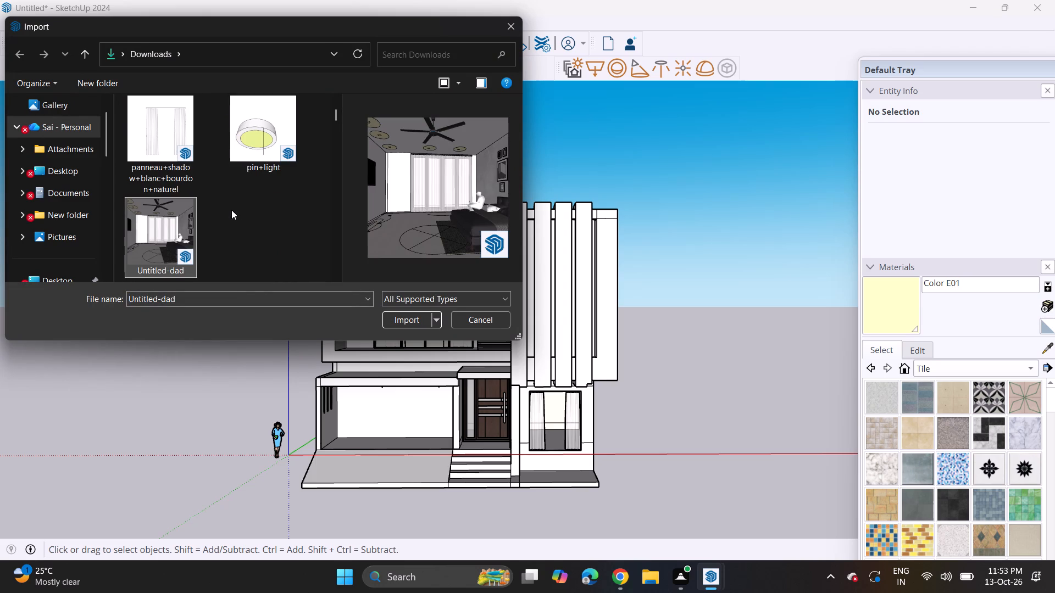
Switch to 3D Warehouse in Chrome and look through the linear lamp model results.
{"action": "left_click", "coordinate": [618, 575]}
{"action": "scroll", "coordinate": [513, 372], "scroll_direction": "up", "scroll_amount": 2}
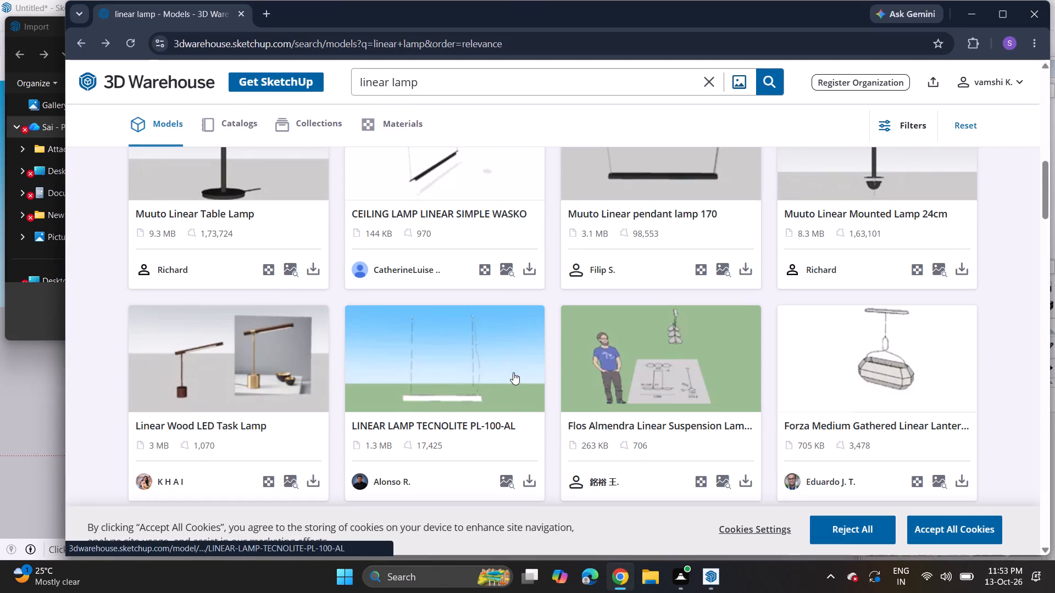
{"action": "scroll", "coordinate": [513, 372], "scroll_direction": "up", "scroll_amount": 9}
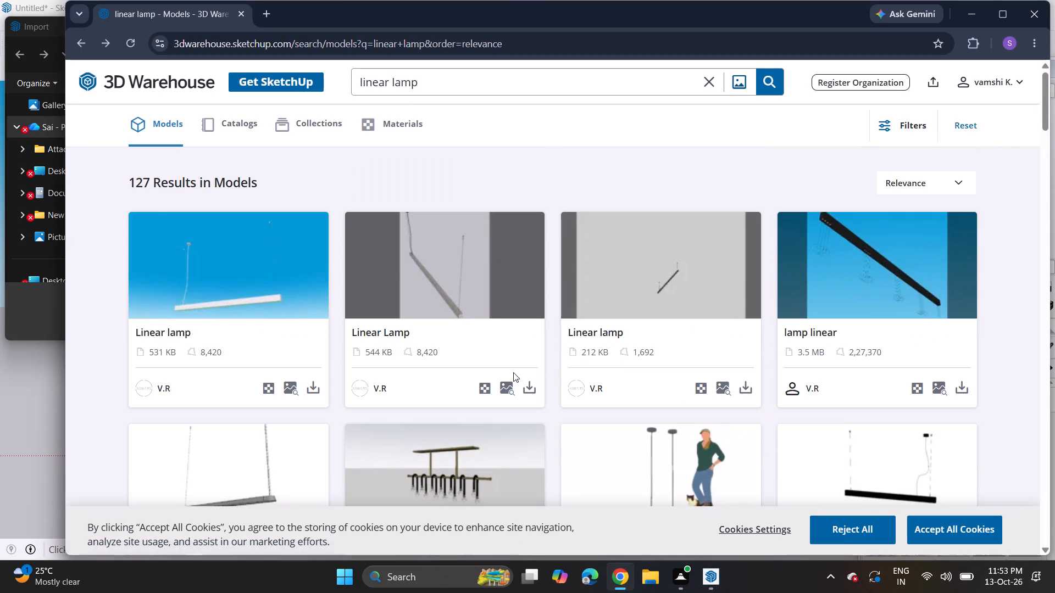
{"action": "scroll", "coordinate": [513, 372], "scroll_direction": "up", "scroll_amount": 4}
{"action": "scroll", "coordinate": [513, 372], "scroll_direction": "down", "scroll_amount": 8}
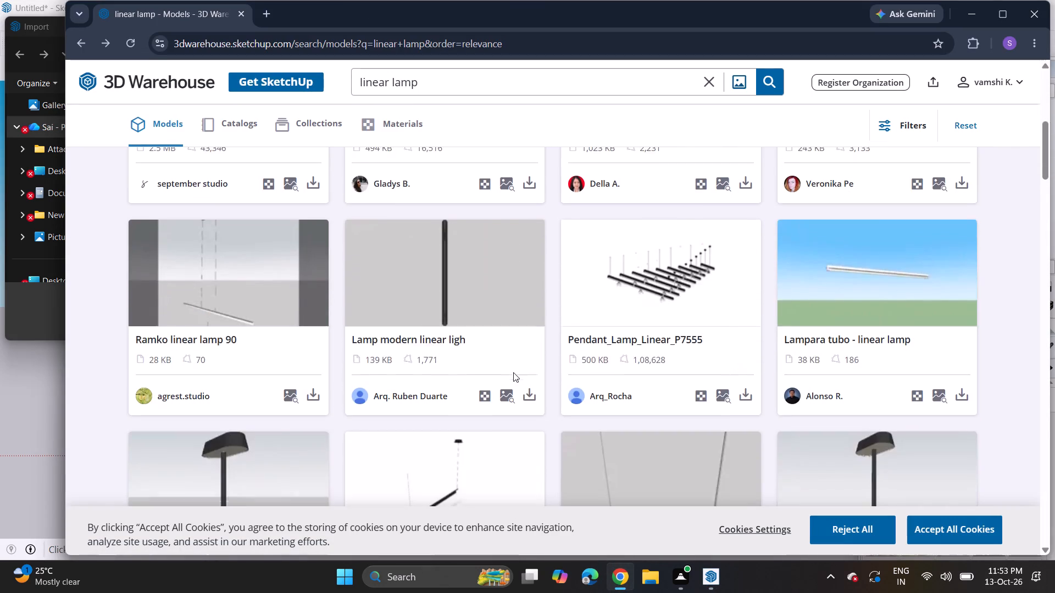
{"action": "scroll", "coordinate": [513, 372], "scroll_direction": "down", "scroll_amount": 9}
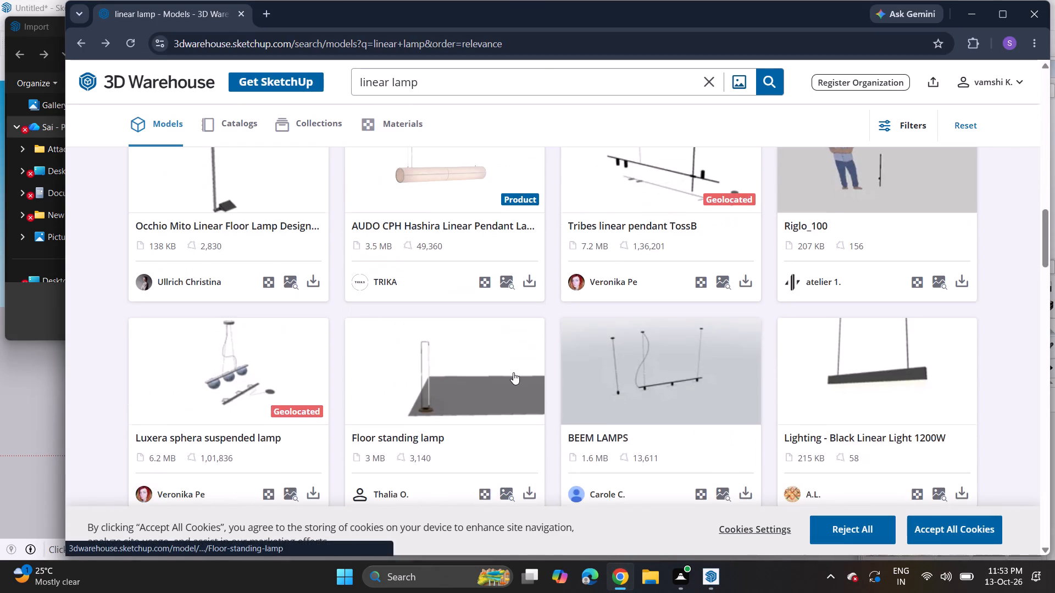
{"action": "scroll", "coordinate": [513, 372], "scroll_direction": "down", "scroll_amount": 9}
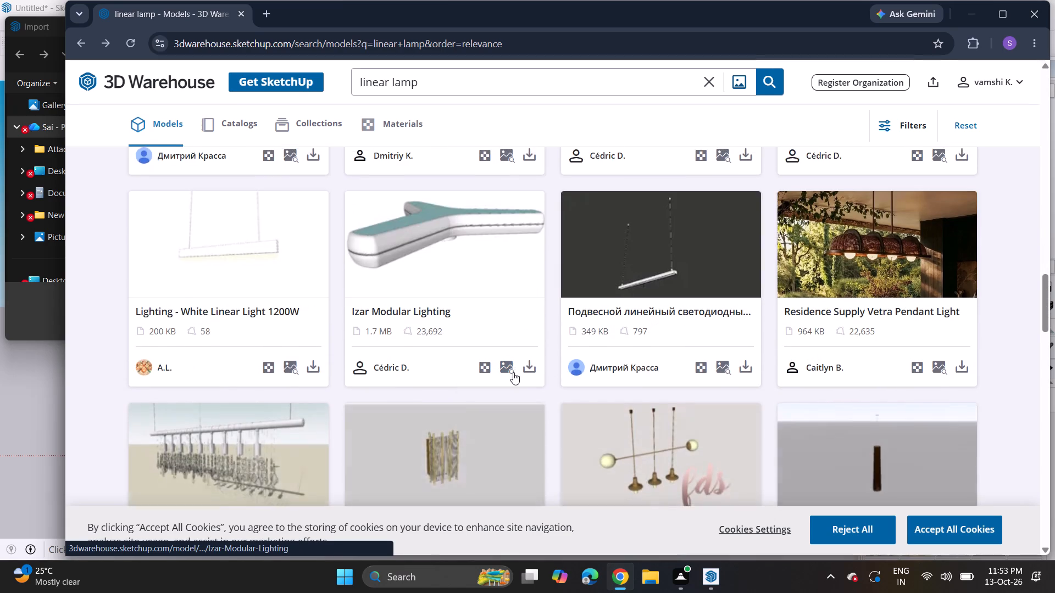
Return to the earlier "ligths" search results and look through the listed light models.
{"action": "left_click", "coordinate": [84, 42]}
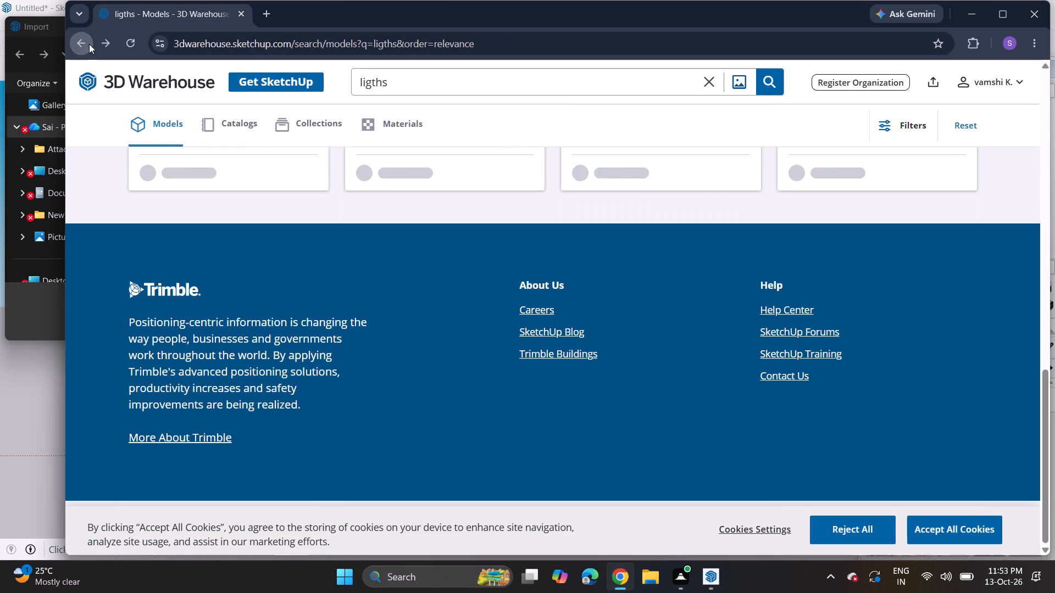
{"action": "scroll", "coordinate": [388, 203], "scroll_direction": "up", "scroll_amount": 13}
{"action": "scroll", "coordinate": [395, 276], "scroll_direction": "up", "scroll_amount": 6}
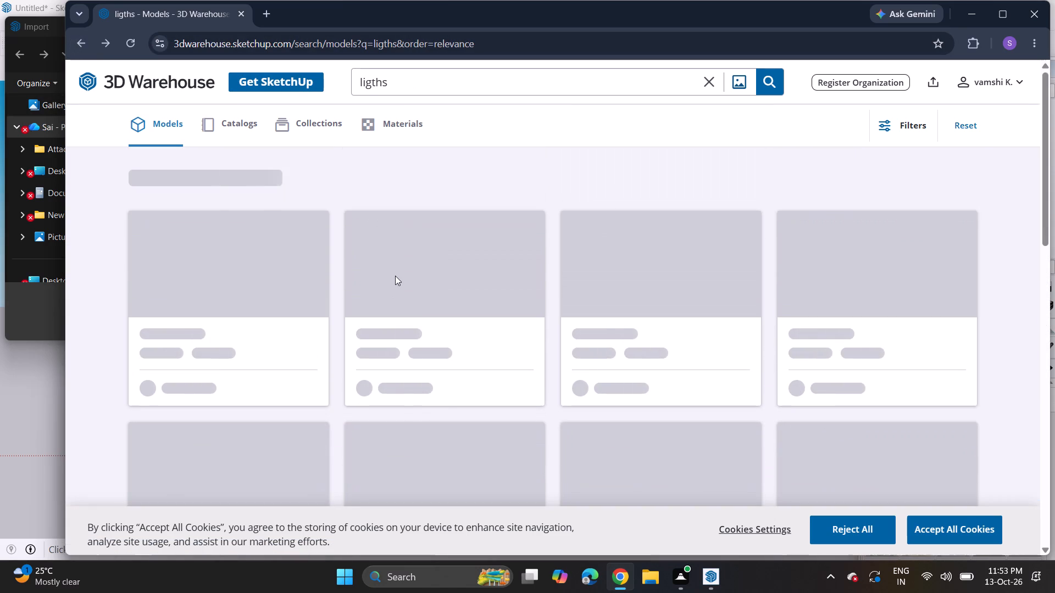
{"action": "scroll", "coordinate": [391, 273], "scroll_direction": "down", "scroll_amount": 4}
{"action": "scroll", "coordinate": [388, 258], "scroll_direction": "up", "scroll_amount": 7}
{"action": "scroll", "coordinate": [426, 267], "scroll_direction": "down", "scroll_amount": 2}
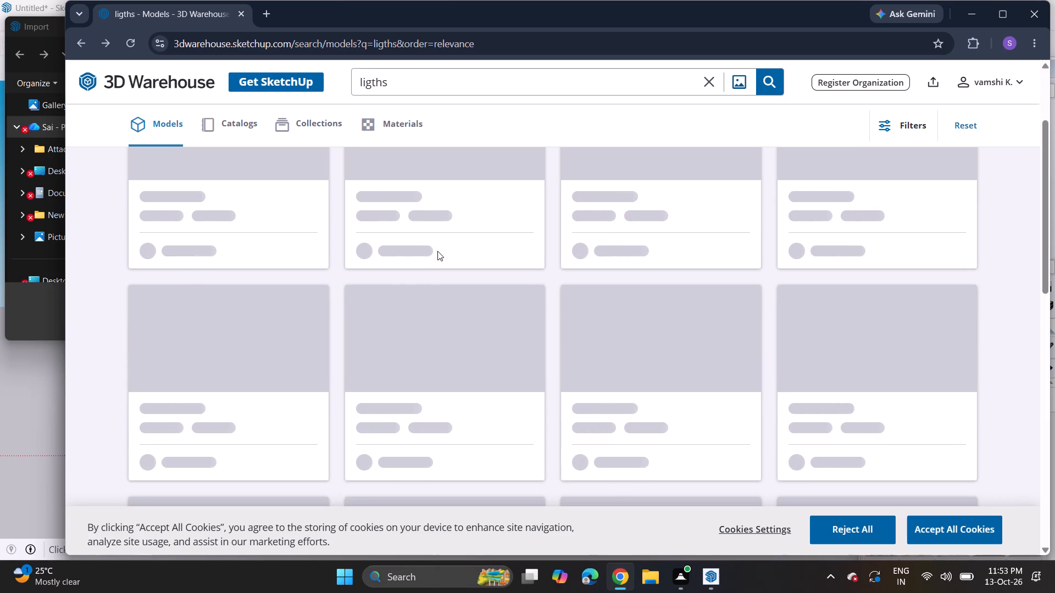
{"action": "scroll", "coordinate": [426, 265], "scroll_direction": "up", "scroll_amount": 2}
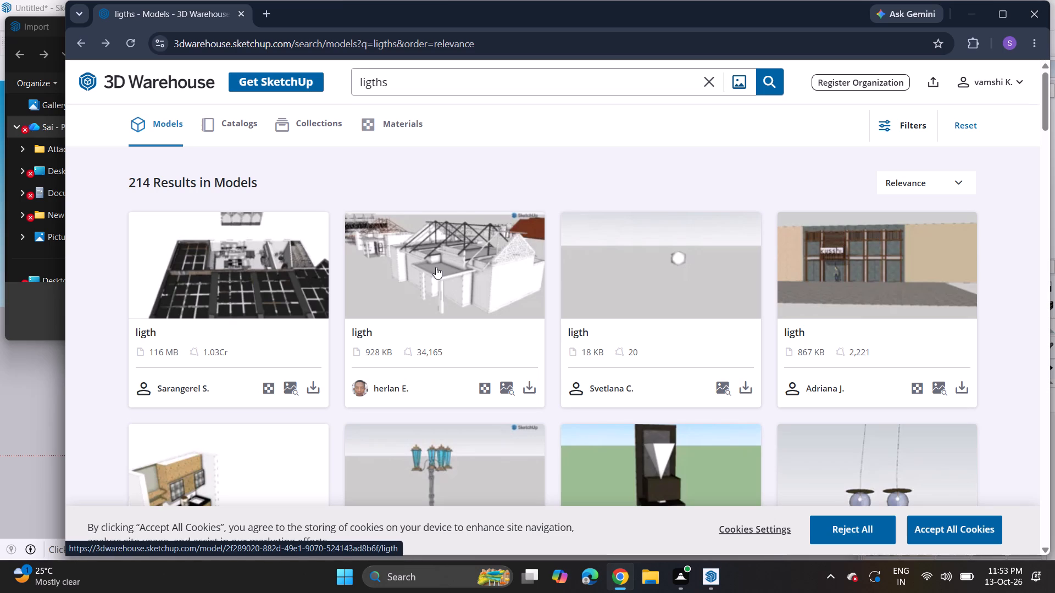
{"action": "scroll", "coordinate": [436, 267], "scroll_direction": "down", "scroll_amount": 3}
{"action": "scroll", "coordinate": [357, 362], "scroll_direction": "down", "scroll_amount": 3}
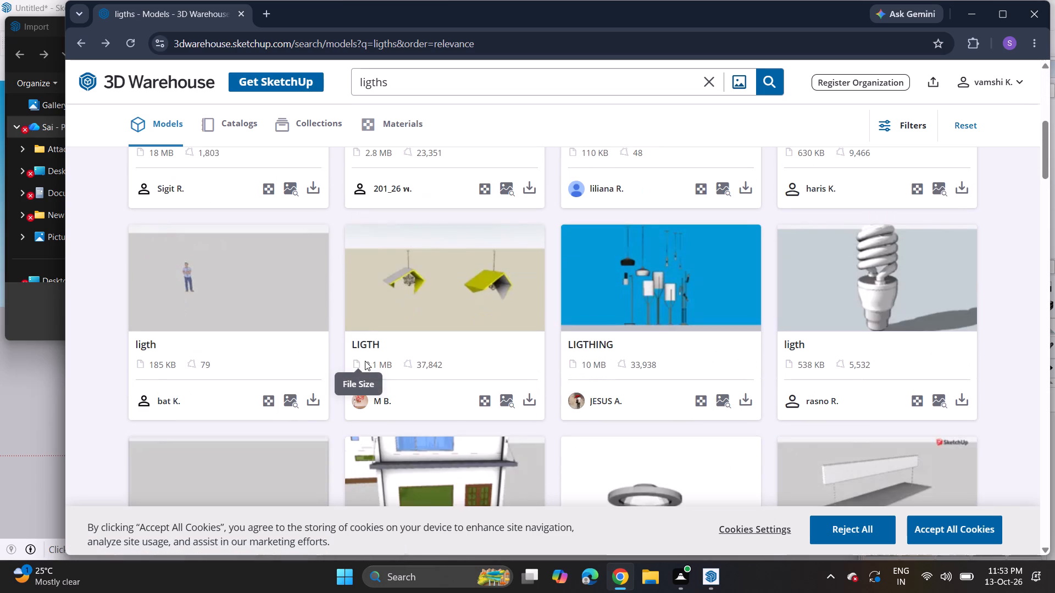
{"action": "scroll", "coordinate": [392, 360], "scroll_direction": "down", "scroll_amount": 3}
{"action": "scroll", "coordinate": [445, 350], "scroll_direction": "down", "scroll_amount": 11}
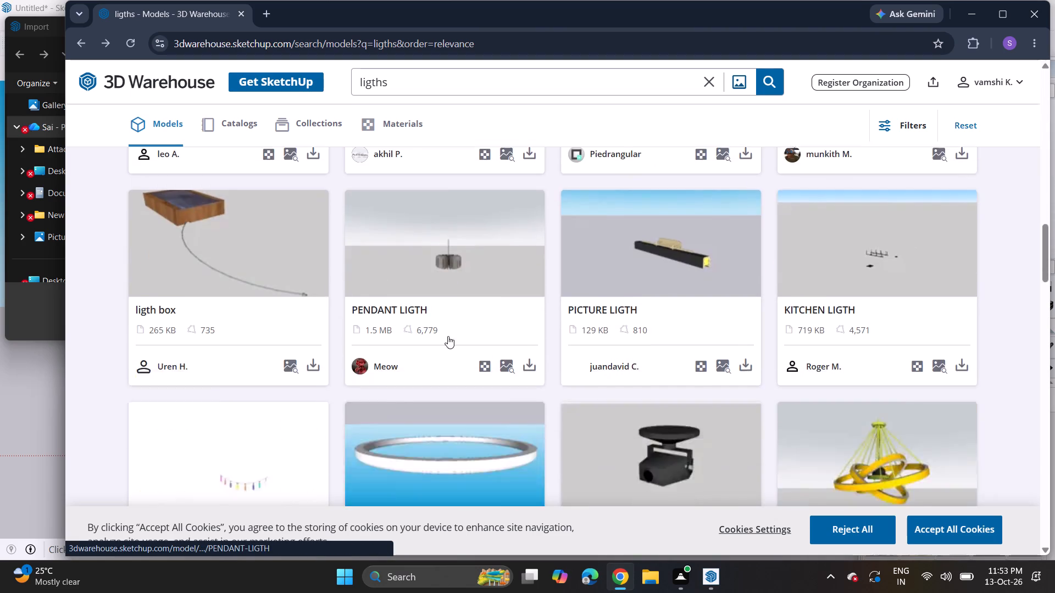
{"action": "scroll", "coordinate": [448, 334], "scroll_direction": "down", "scroll_amount": 12}
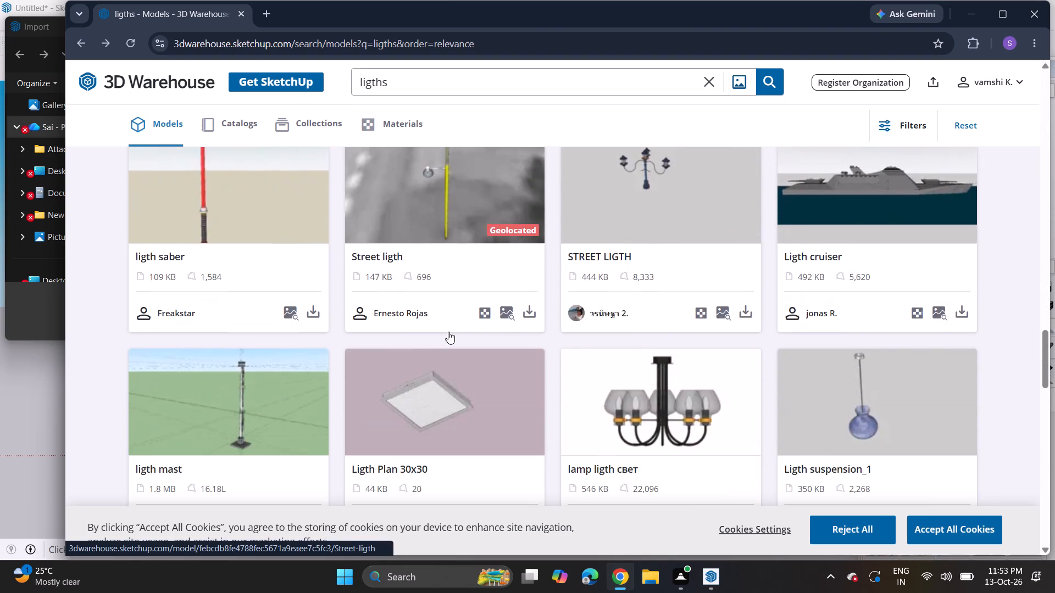
{"action": "scroll", "coordinate": [448, 332], "scroll_direction": "down", "scroll_amount": 15}
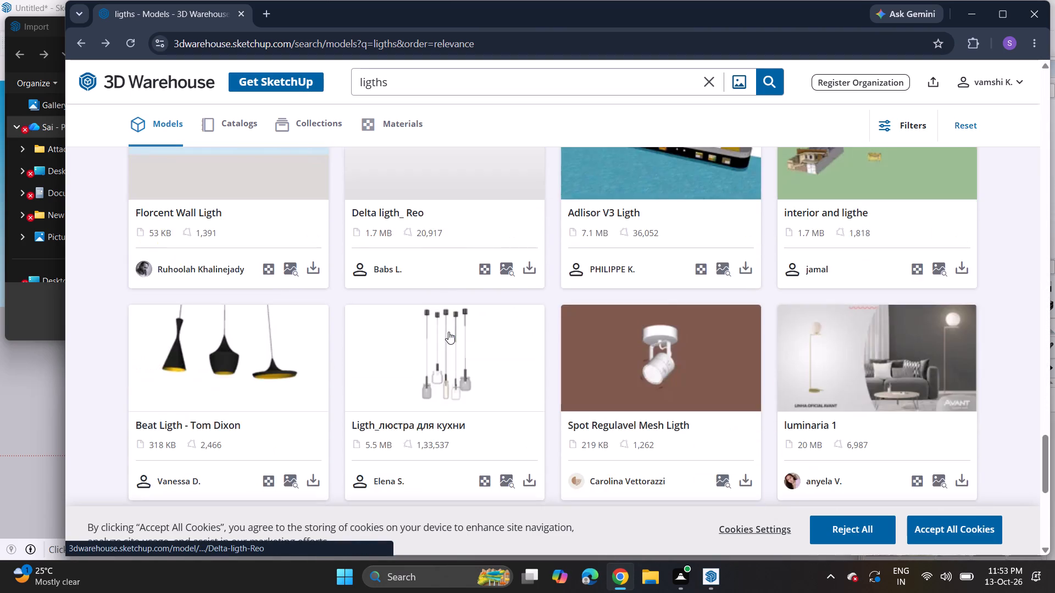
{"action": "scroll", "coordinate": [448, 332], "scroll_direction": "down", "scroll_amount": 4}
Load more "ligths" results and look through the additional models for the bedroom scene with lighting.
{"action": "left_click", "coordinate": [550, 172]}
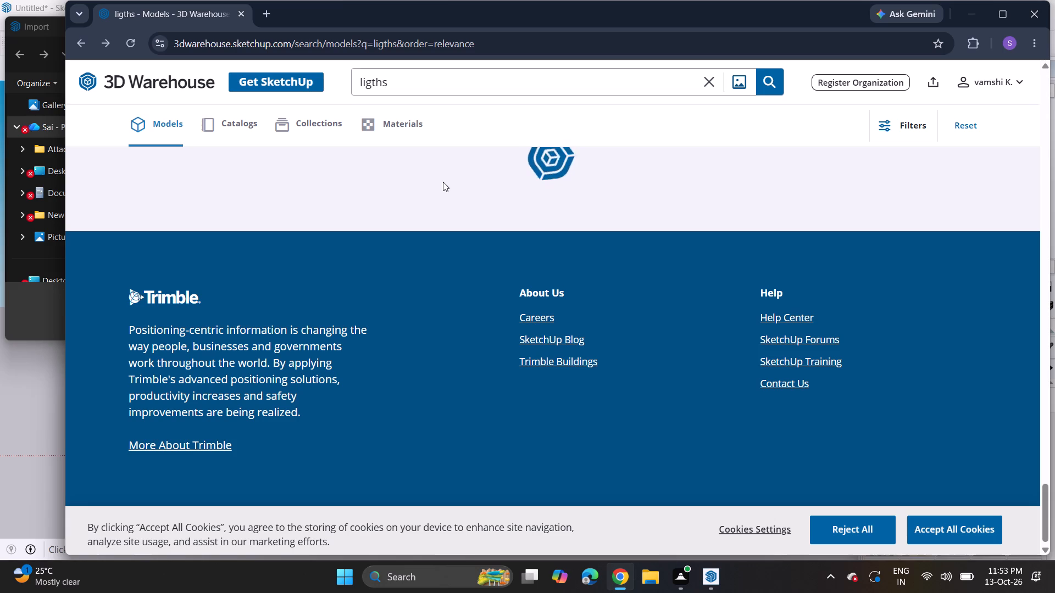
{"action": "scroll", "coordinate": [418, 165], "scroll_direction": "up", "scroll_amount": 4}
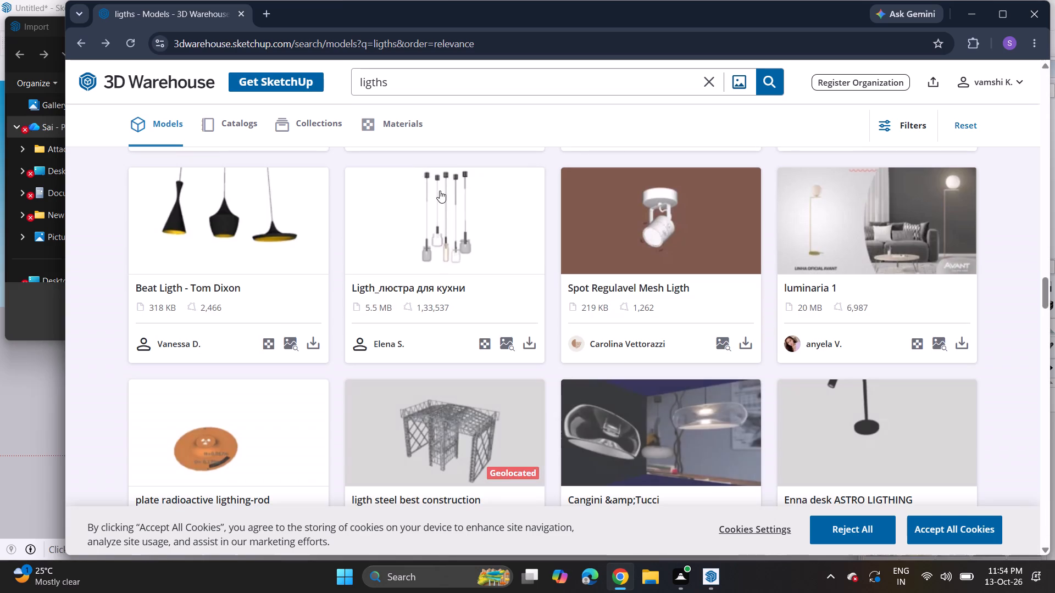
{"action": "scroll", "coordinate": [481, 213], "scroll_direction": "down", "scroll_amount": 2}
{"action": "scroll", "coordinate": [498, 216], "scroll_direction": "up", "scroll_amount": 3}
{"action": "scroll", "coordinate": [498, 216], "scroll_direction": "down", "scroll_amount": 5}
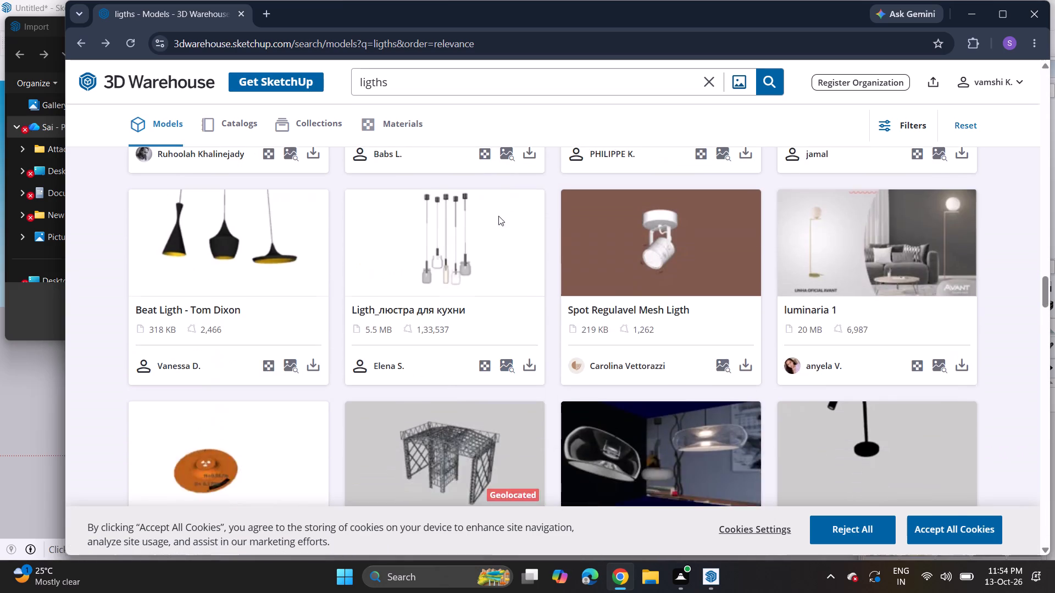
{"action": "scroll", "coordinate": [498, 216], "scroll_direction": "down", "scroll_amount": 8}
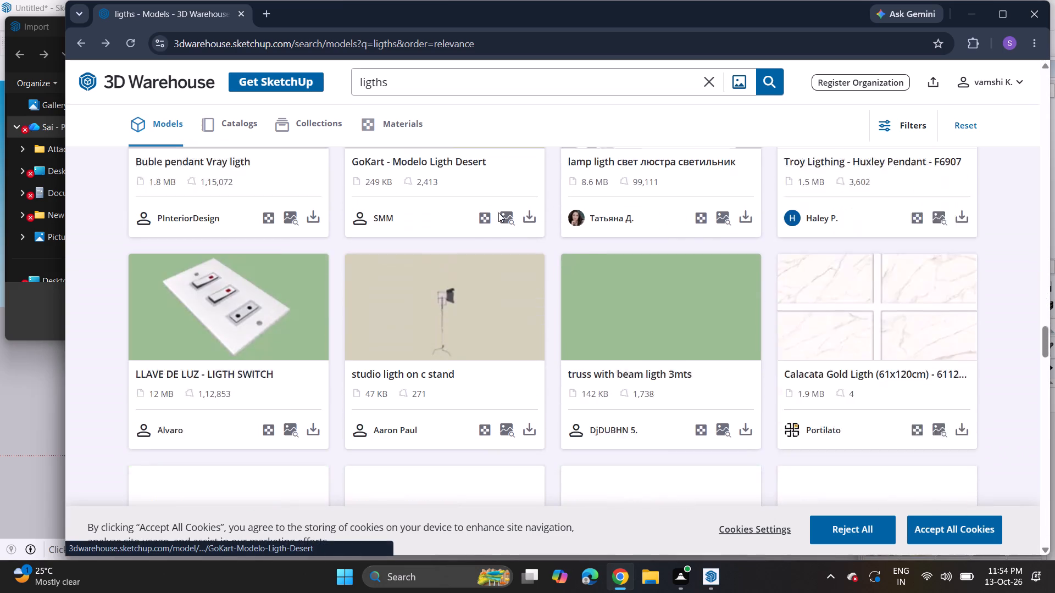
{"action": "scroll", "coordinate": [498, 212], "scroll_direction": "down", "scroll_amount": 5}
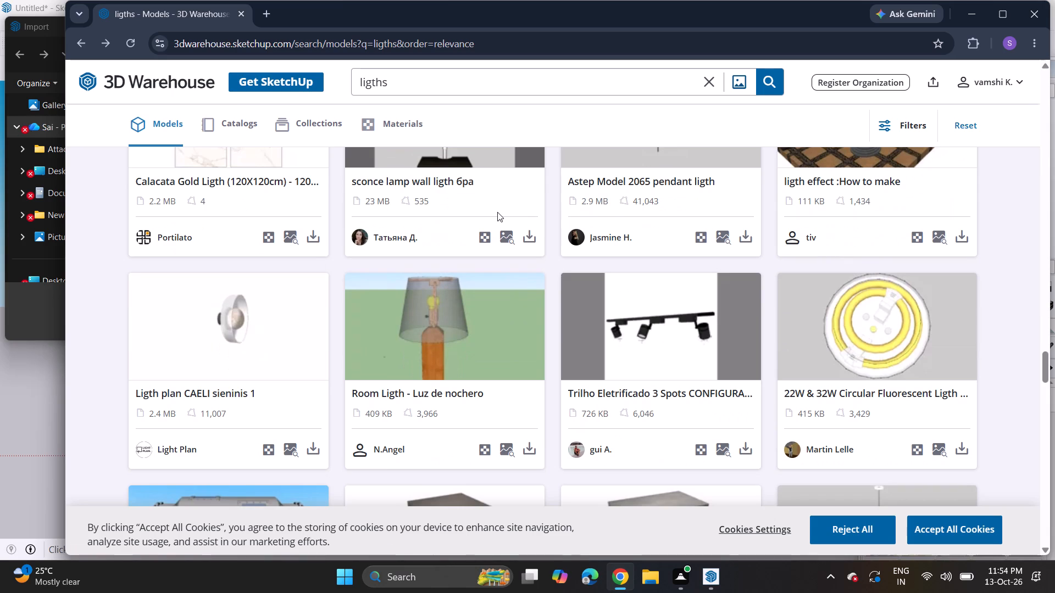
{"action": "scroll", "coordinate": [497, 212], "scroll_direction": "down", "scroll_amount": 11}
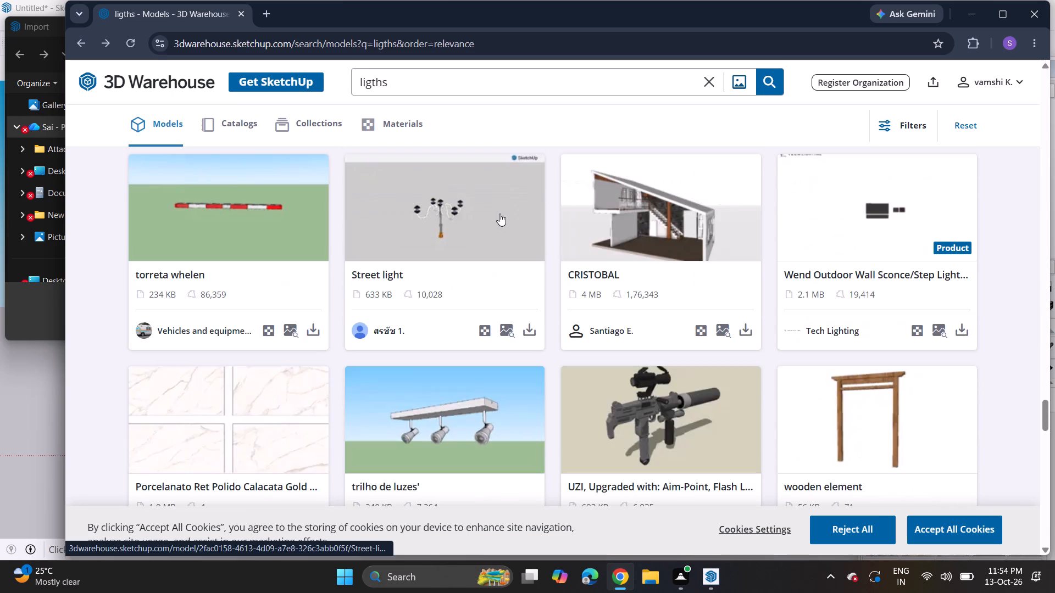
{"action": "scroll", "coordinate": [500, 215], "scroll_direction": "down", "scroll_amount": 10}
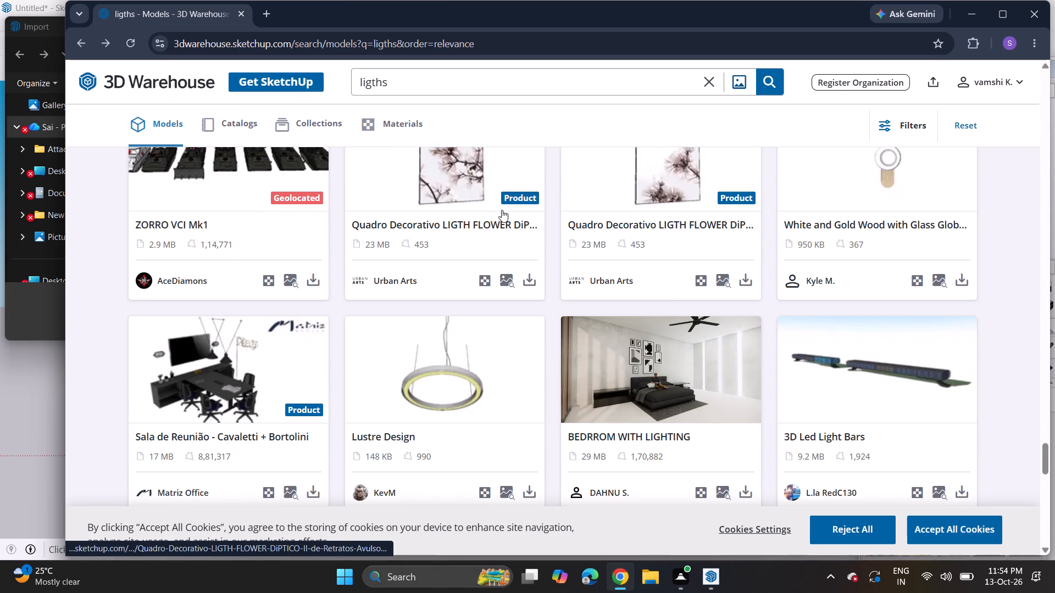
Open the BEDRROM WITH LIGHTING model page, check its download formats and preview images, and return to SketchUp's import dialog.
{"action": "left_click", "coordinate": [617, 366]}
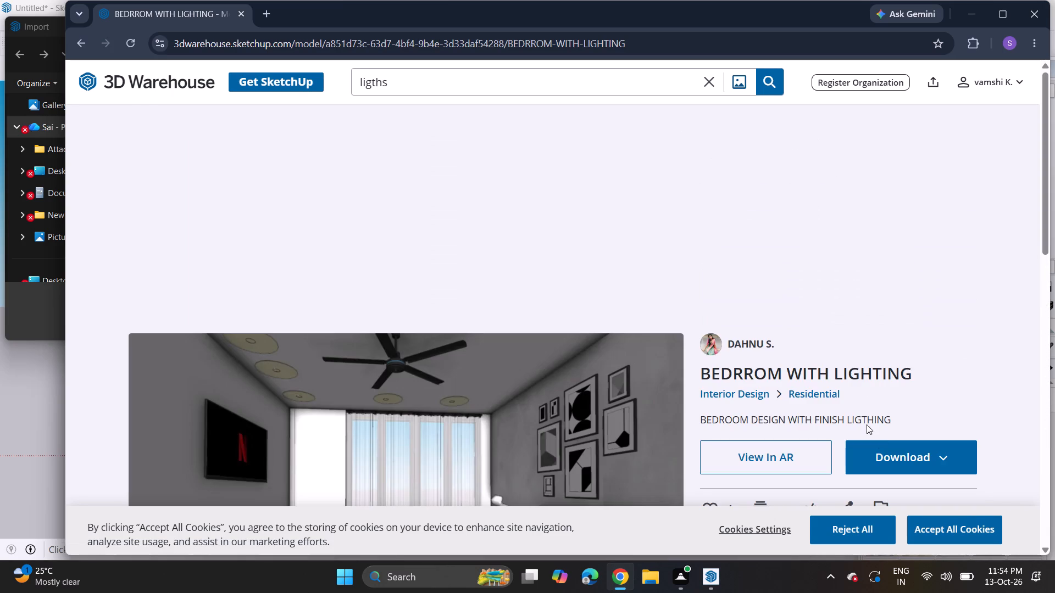
{"action": "left_click", "coordinate": [912, 451]}
{"action": "scroll", "coordinate": [625, 374], "scroll_direction": "down", "scroll_amount": 3}
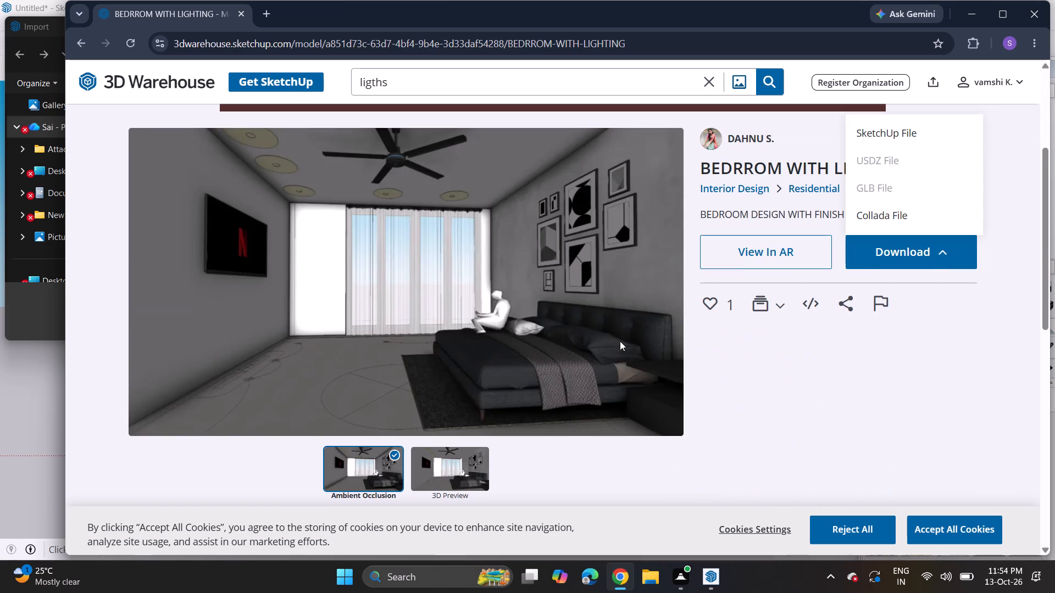
{"action": "left_click", "coordinate": [464, 457]}
{"action": "left_click", "coordinate": [371, 460]}
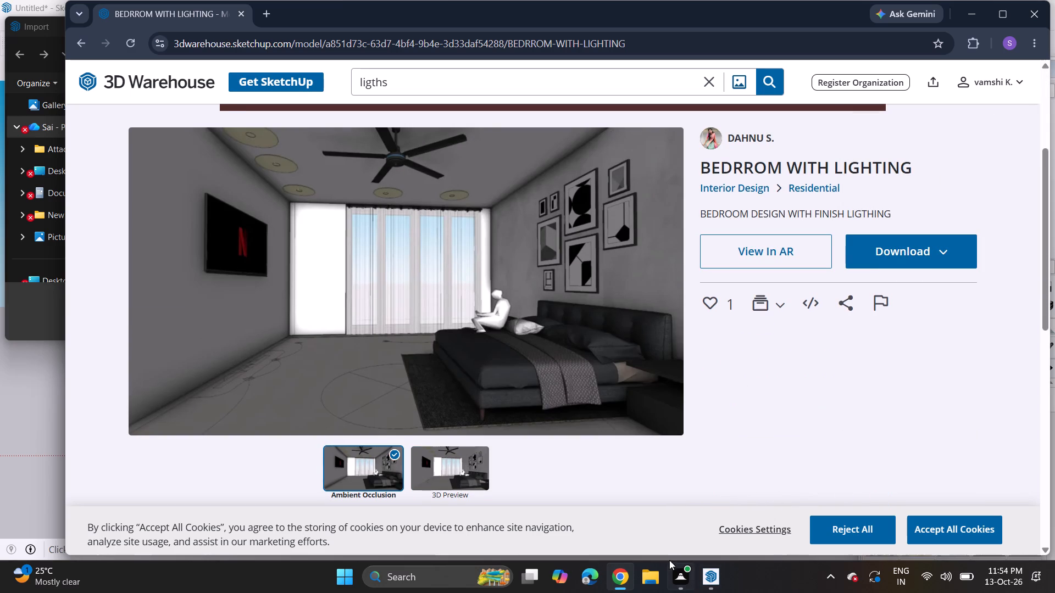
{"action": "left_click", "coordinate": [716, 574]}
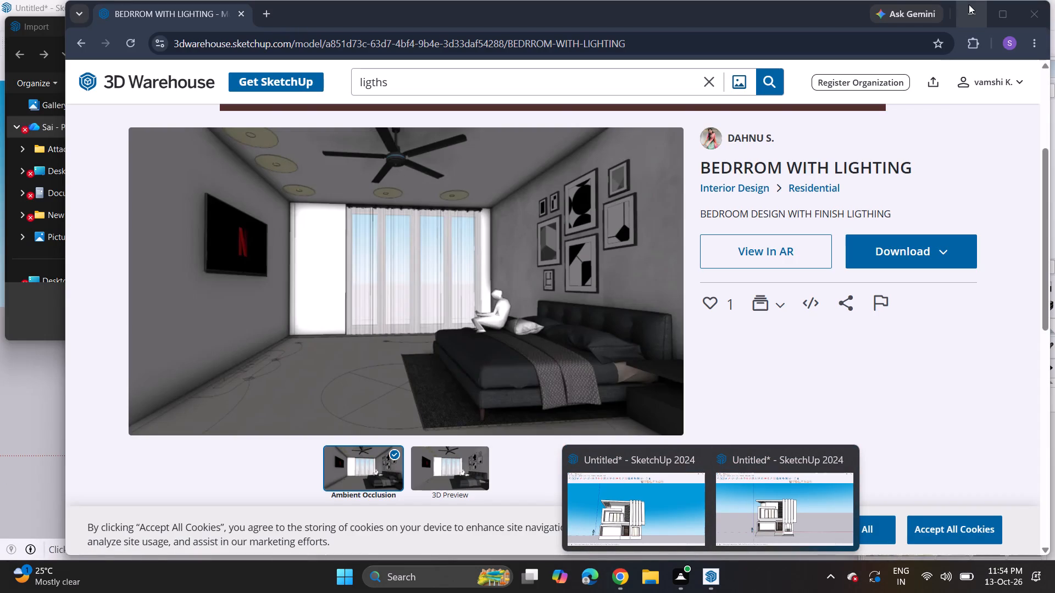
{"action": "left_click", "coordinate": [969, 4]}
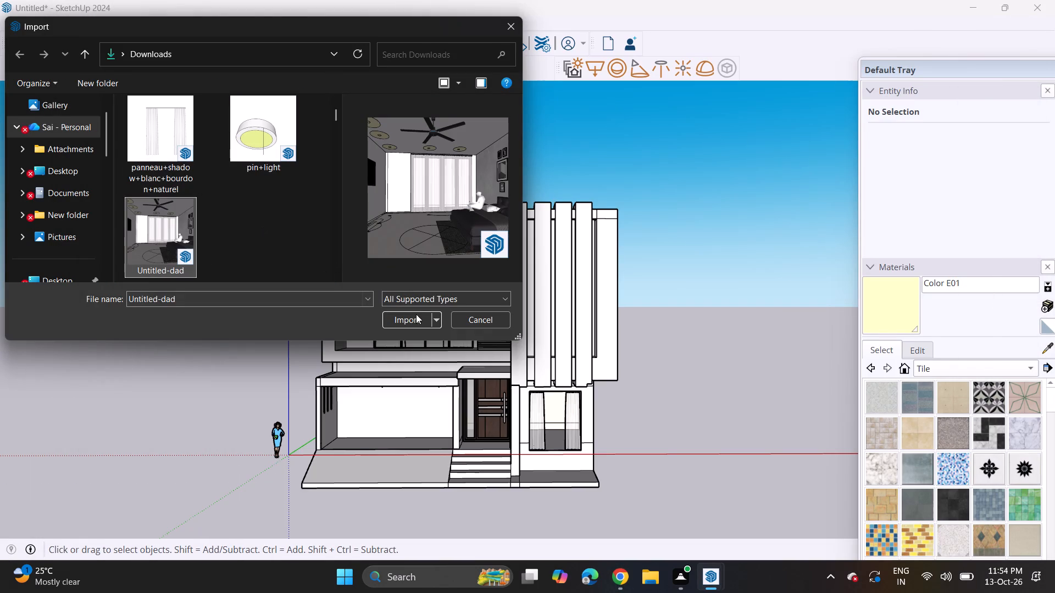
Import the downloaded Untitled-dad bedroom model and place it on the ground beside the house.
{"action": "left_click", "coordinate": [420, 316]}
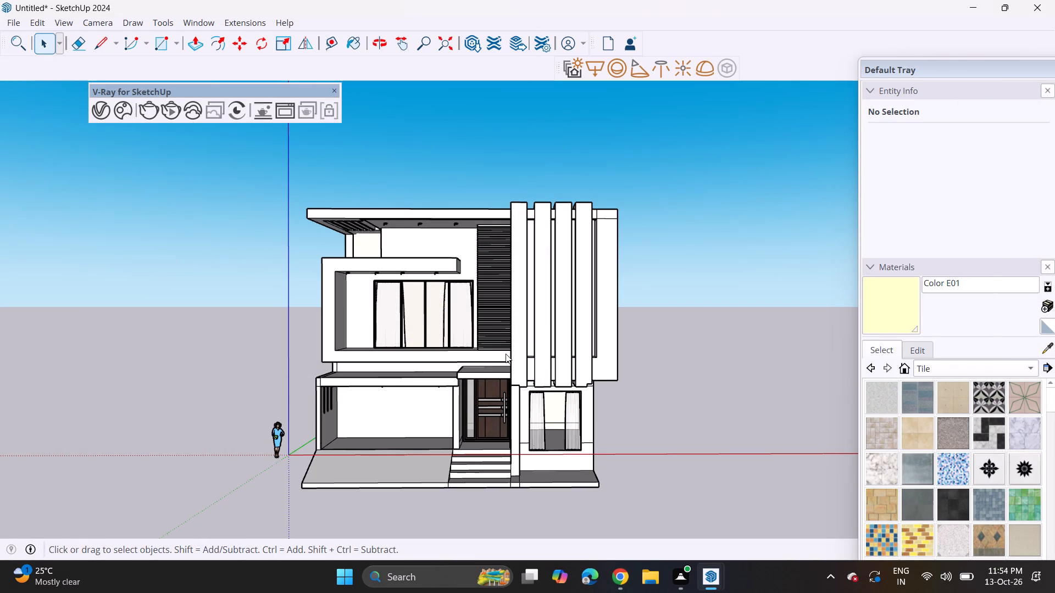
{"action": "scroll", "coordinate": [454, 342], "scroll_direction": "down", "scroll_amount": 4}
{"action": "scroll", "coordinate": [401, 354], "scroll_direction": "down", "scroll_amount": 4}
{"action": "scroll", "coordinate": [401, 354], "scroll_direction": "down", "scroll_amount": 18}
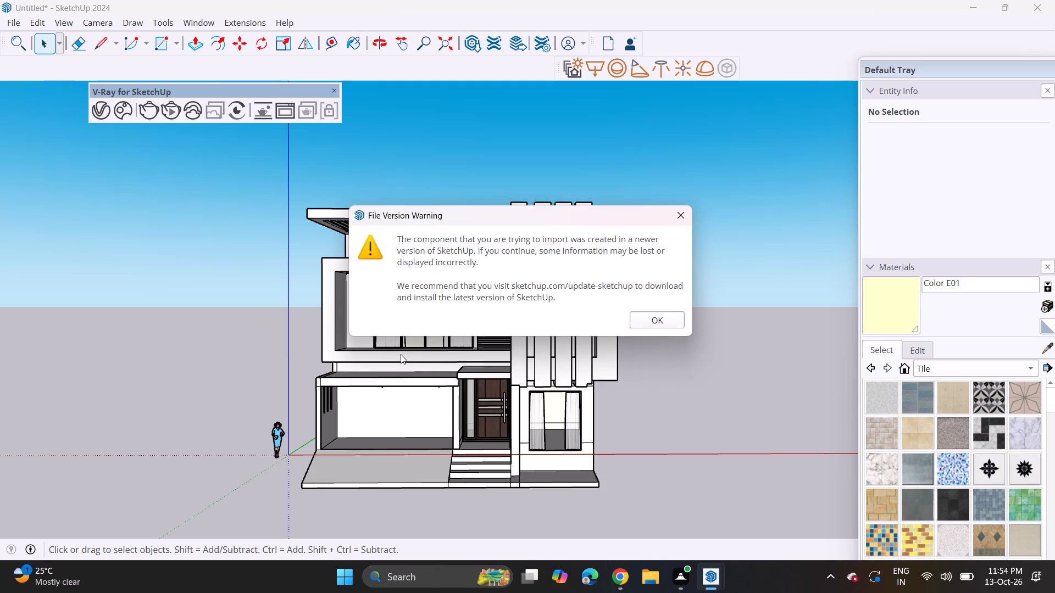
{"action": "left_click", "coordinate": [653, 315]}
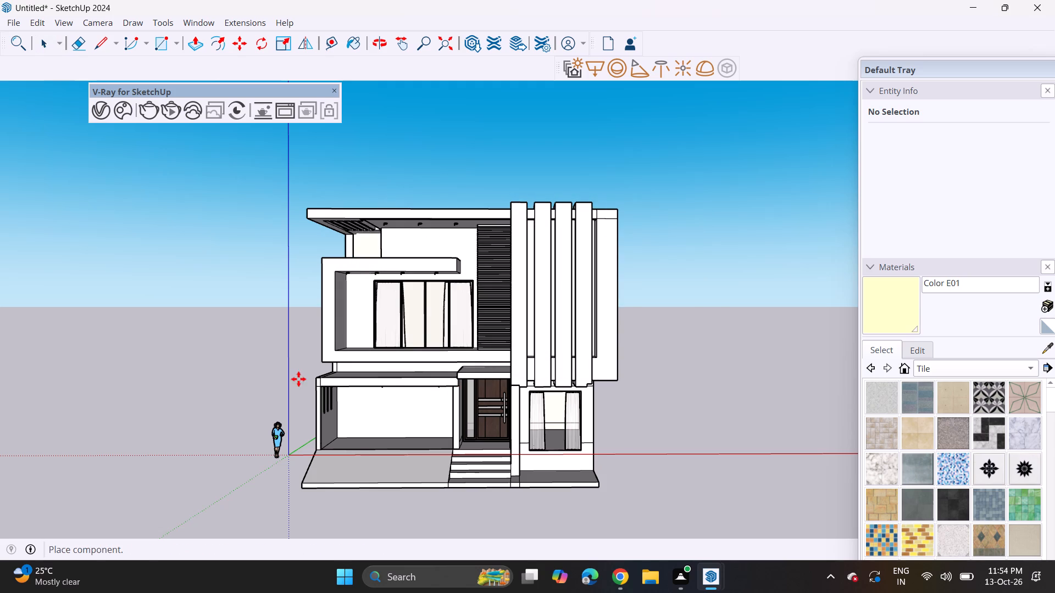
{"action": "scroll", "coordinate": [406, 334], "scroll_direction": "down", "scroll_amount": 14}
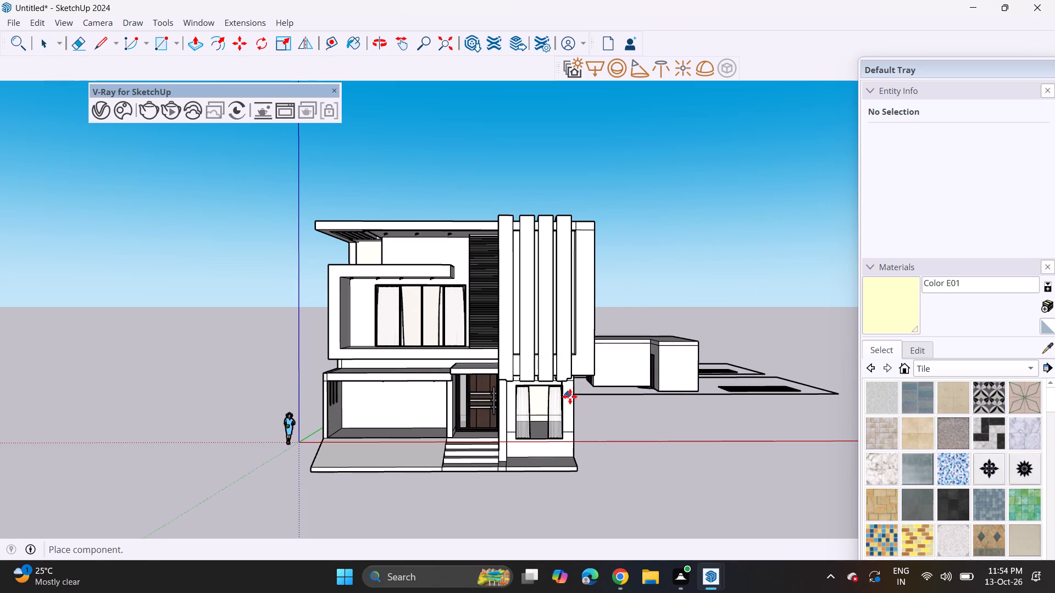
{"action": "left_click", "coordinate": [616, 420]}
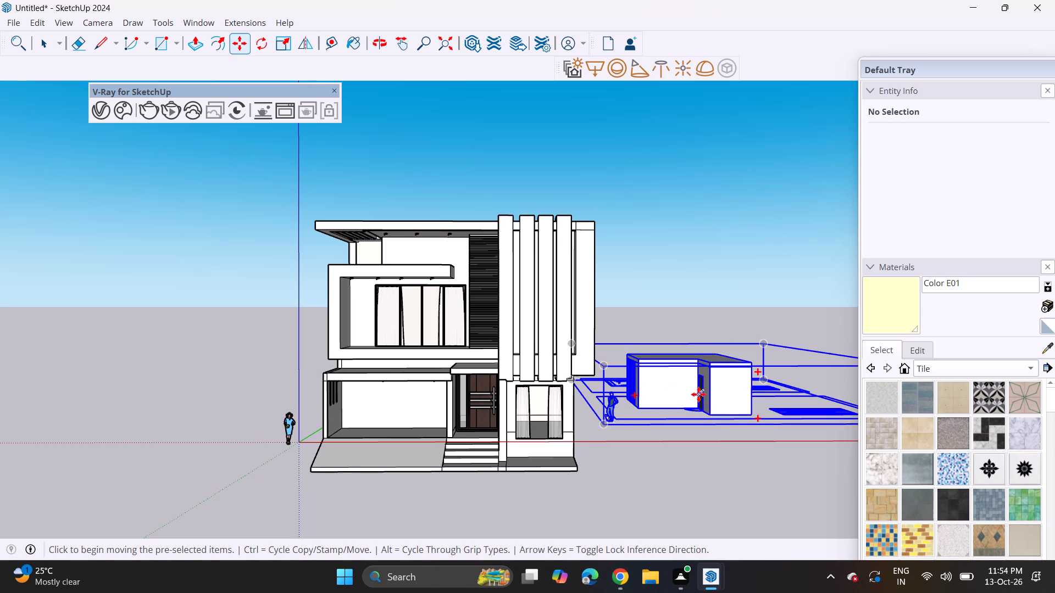
Examine the outside of the imported bedroom model, including its windows, door side and floor-plan drawings.
{"action": "scroll", "coordinate": [670, 393], "scroll_direction": "up", "scroll_amount": 2}
{"action": "scroll", "coordinate": [616, 391], "scroll_direction": "up", "scroll_amount": 20}
{"action": "scroll", "coordinate": [616, 391], "scroll_direction": "up", "scroll_amount": 3}
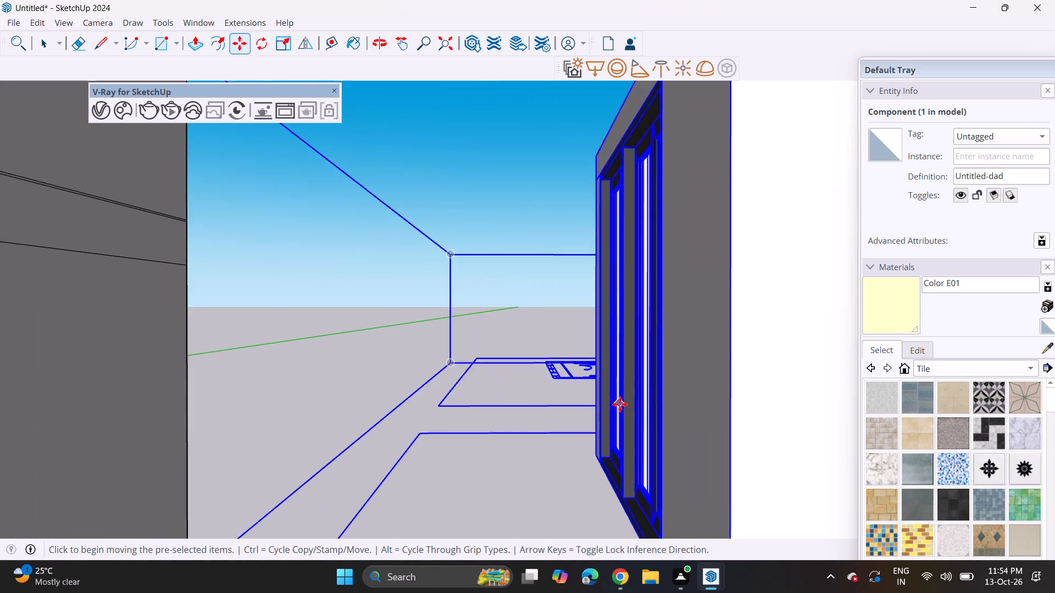
{"action": "middle_click_drag", "start_coordinate": [623, 407], "coordinate": [692, 413]}
{"action": "scroll", "coordinate": [732, 379], "scroll_direction": "up", "scroll_amount": 5}
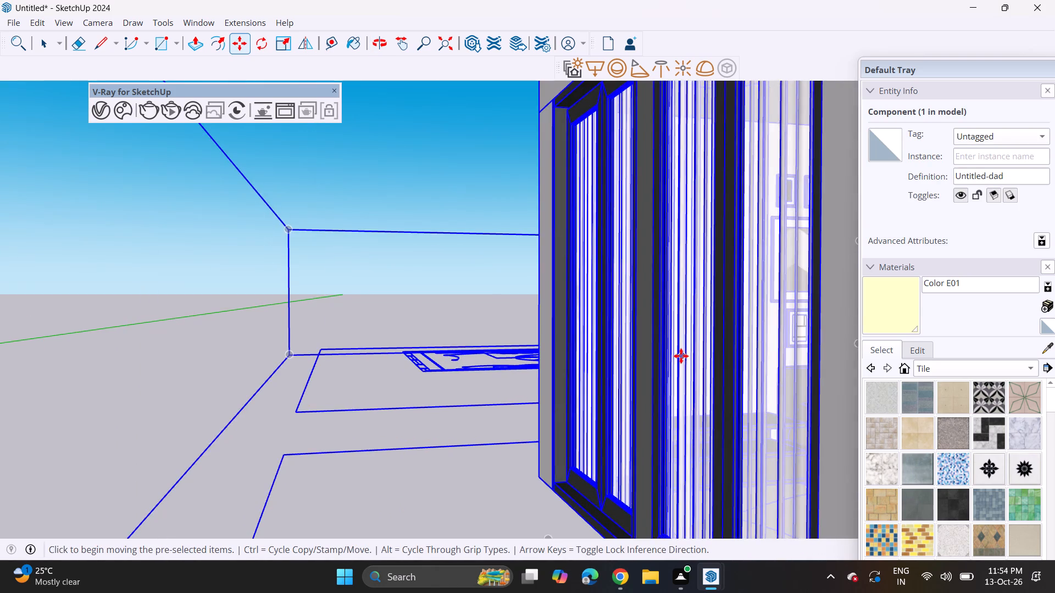
{"action": "scroll", "coordinate": [681, 356], "scroll_direction": "down", "scroll_amount": 12}
{"action": "middle_click_drag", "start_coordinate": [666, 367], "coordinate": [469, 433]}
{"action": "scroll", "coordinate": [607, 339], "scroll_direction": "down", "scroll_amount": 3}
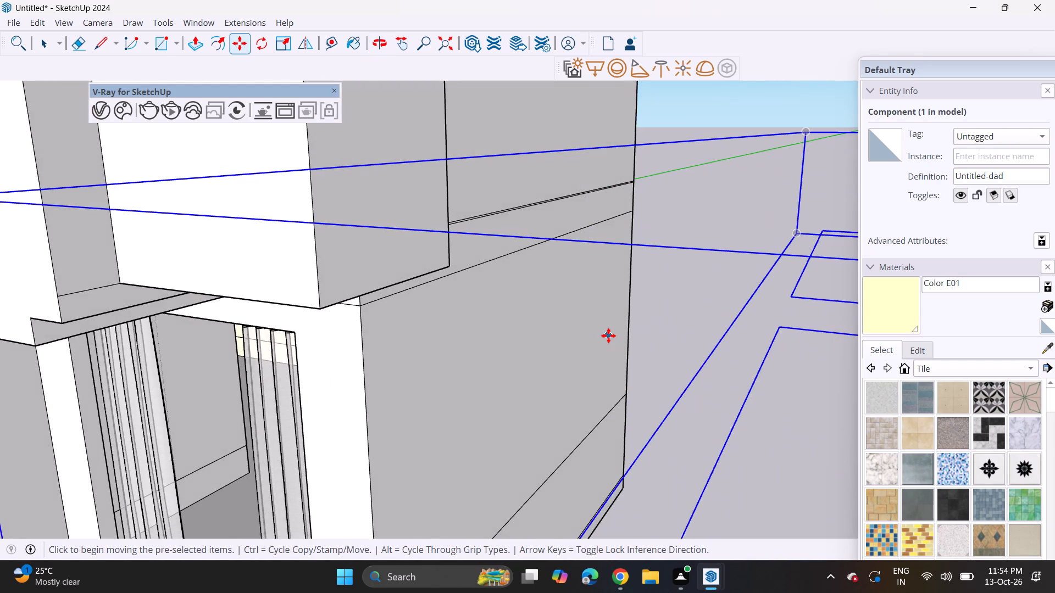
{"action": "scroll", "coordinate": [608, 335], "scroll_direction": "down", "scroll_amount": 1}
{"action": "middle_click_drag", "start_coordinate": [659, 353], "coordinate": [121, 324], "text": "shift"}
{"action": "middle_click_drag", "start_coordinate": [159, 306], "coordinate": [270, 416]}
{"action": "middle_click_drag", "start_coordinate": [277, 407], "coordinate": [298, 306]}
{"action": "middle_click_drag", "start_coordinate": [398, 317], "coordinate": [454, 472], "text": "shift"}
{"action": "middle_click_drag", "start_coordinate": [418, 340], "coordinate": [433, 372]}
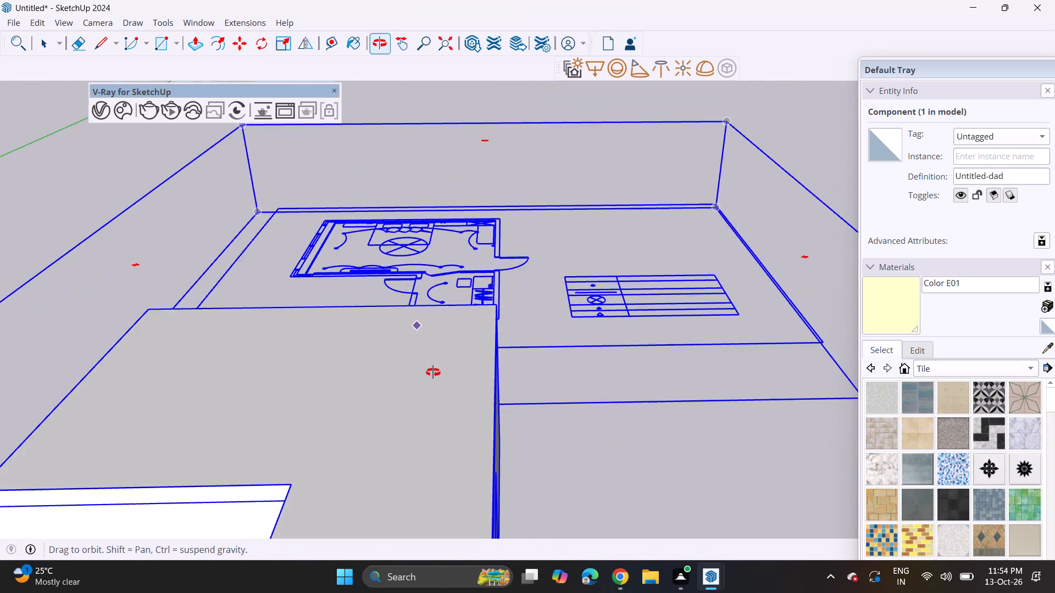
{"action": "middle_click_drag", "start_coordinate": [433, 372], "coordinate": [431, 270]}
{"action": "middle_click_drag", "start_coordinate": [530, 426], "coordinate": [297, 413]}
{"action": "middle_click_drag", "start_coordinate": [98, 443], "coordinate": [484, 454], "text": "shift"}
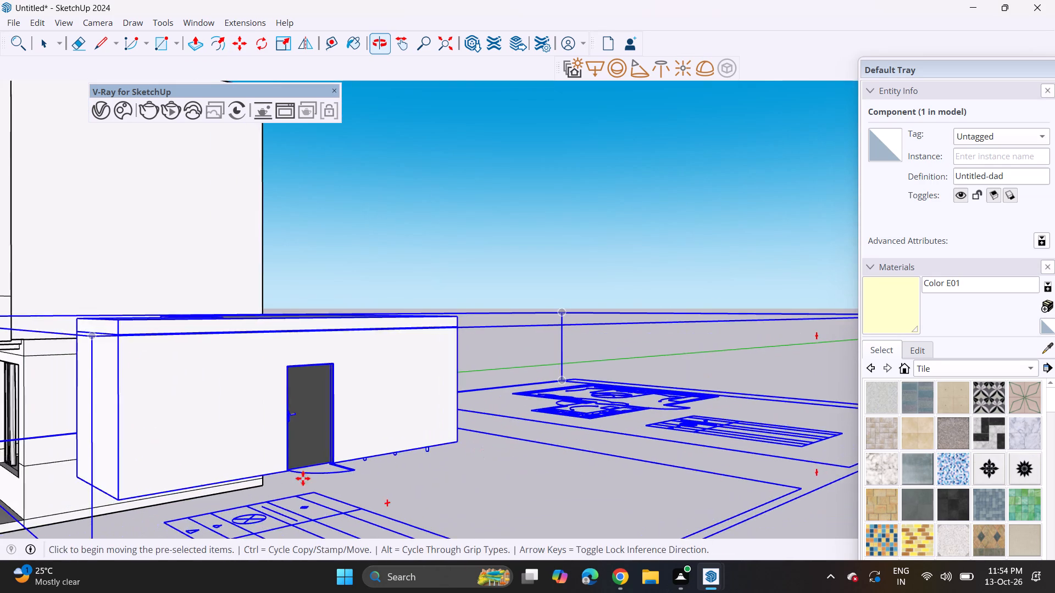
Look into the imported bedroom from its door side to examine the bed wall and ceiling lights.
{"action": "scroll", "coordinate": [181, 474], "scroll_direction": "up", "scroll_amount": 4}
{"action": "scroll", "coordinate": [276, 412], "scroll_direction": "up", "scroll_amount": 5}
{"action": "scroll", "coordinate": [591, 385], "scroll_direction": "up", "scroll_amount": 6}
{"action": "scroll", "coordinate": [350, 411], "scroll_direction": "up", "scroll_amount": 3}
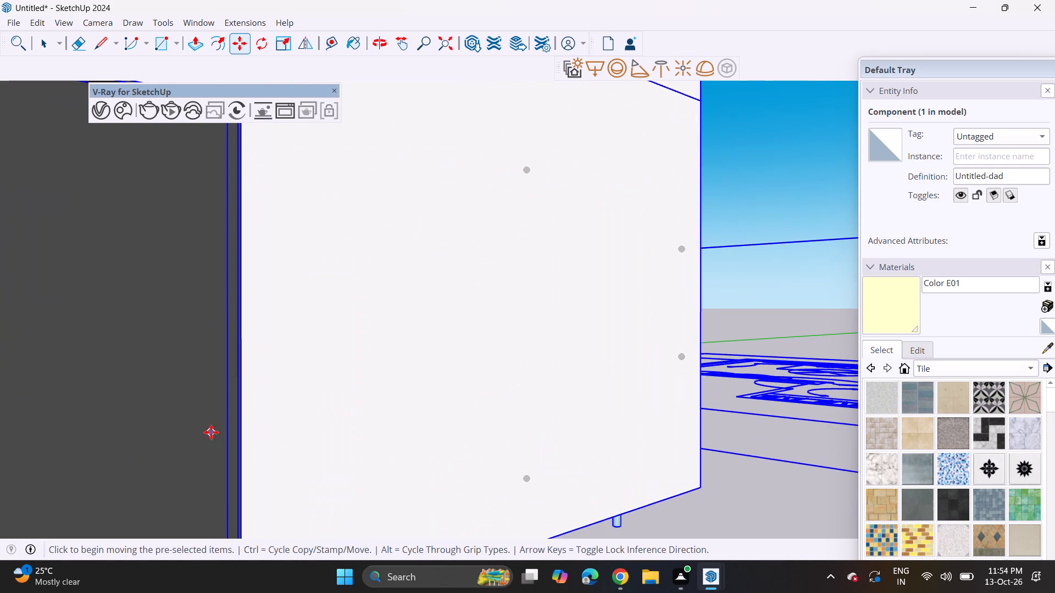
{"action": "middle_click_drag", "start_coordinate": [211, 432], "coordinate": [357, 435]}
{"action": "middle_click_drag", "start_coordinate": [332, 435], "coordinate": [558, 435]}
{"action": "middle_click_drag", "start_coordinate": [339, 445], "coordinate": [889, 451], "text": "shift"}
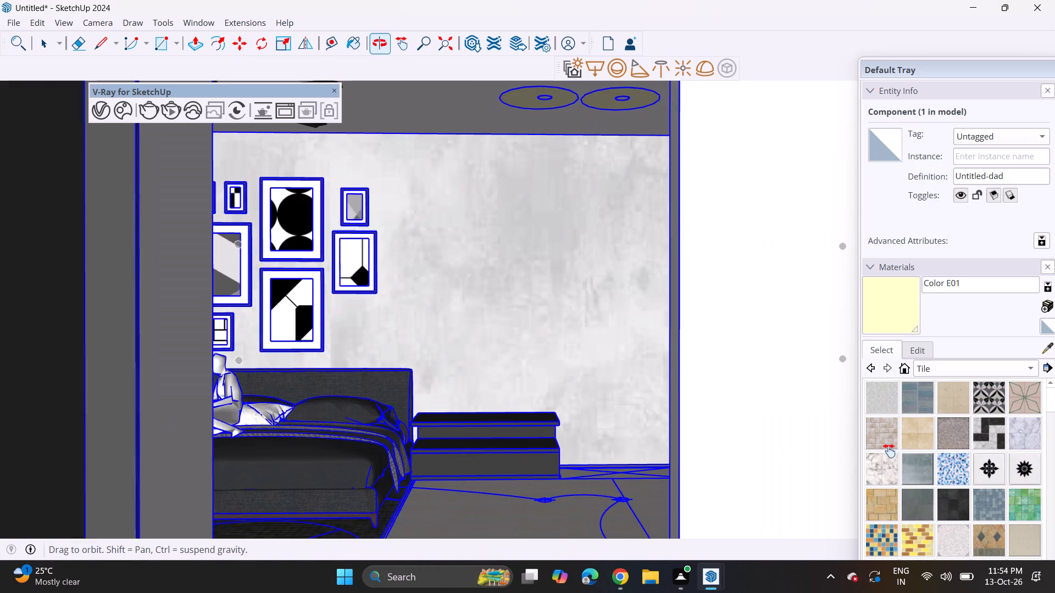
{"action": "middle_click_drag", "start_coordinate": [889, 451], "coordinate": [887, 446], "text": "shift"}
{"action": "scroll", "coordinate": [633, 445], "scroll_direction": "up", "scroll_amount": 3}
{"action": "middle_click_drag", "start_coordinate": [633, 445], "coordinate": [422, 500]}
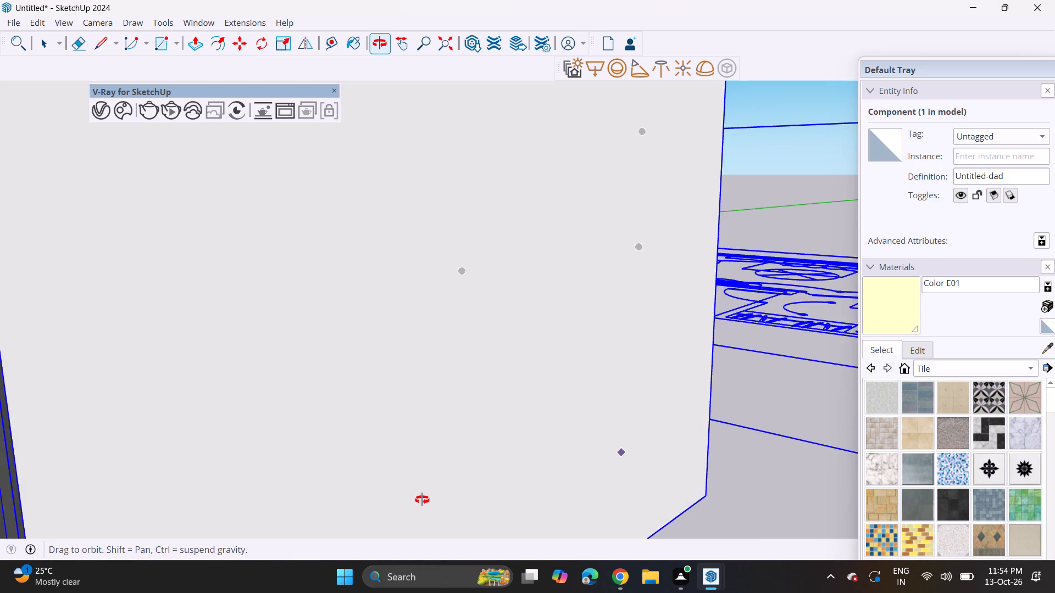
{"action": "middle_click_drag", "start_coordinate": [422, 500], "coordinate": [534, 470]}
{"action": "middle_click_drag", "start_coordinate": [439, 456], "coordinate": [923, 498], "text": "shift"}
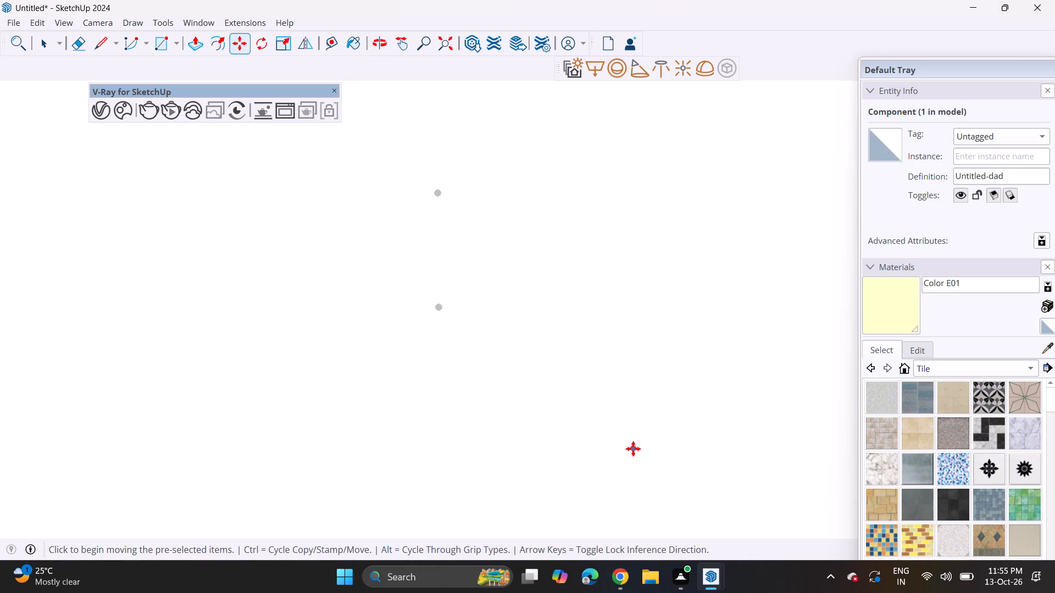
Go back inside the imported bedroom and examine the bed, framed artwork and ceiling fan.
{"action": "scroll", "coordinate": [633, 449], "scroll_direction": "up", "scroll_amount": 5}
{"action": "scroll", "coordinate": [630, 439], "scroll_direction": "down", "scroll_amount": 5}
{"action": "scroll", "coordinate": [612, 429], "scroll_direction": "up", "scroll_amount": 19}
{"action": "scroll", "coordinate": [591, 416], "scroll_direction": "up", "scroll_amount": 16}
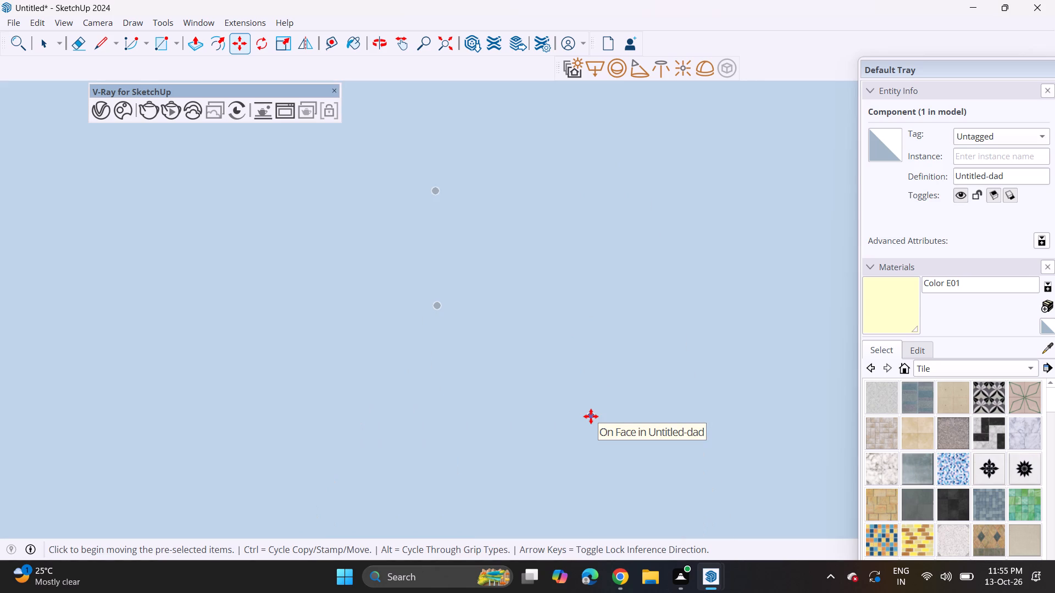
{"action": "scroll", "coordinate": [591, 416], "scroll_direction": "up", "scroll_amount": 20}
{"action": "scroll", "coordinate": [591, 416], "scroll_direction": "up", "scroll_amount": 7}
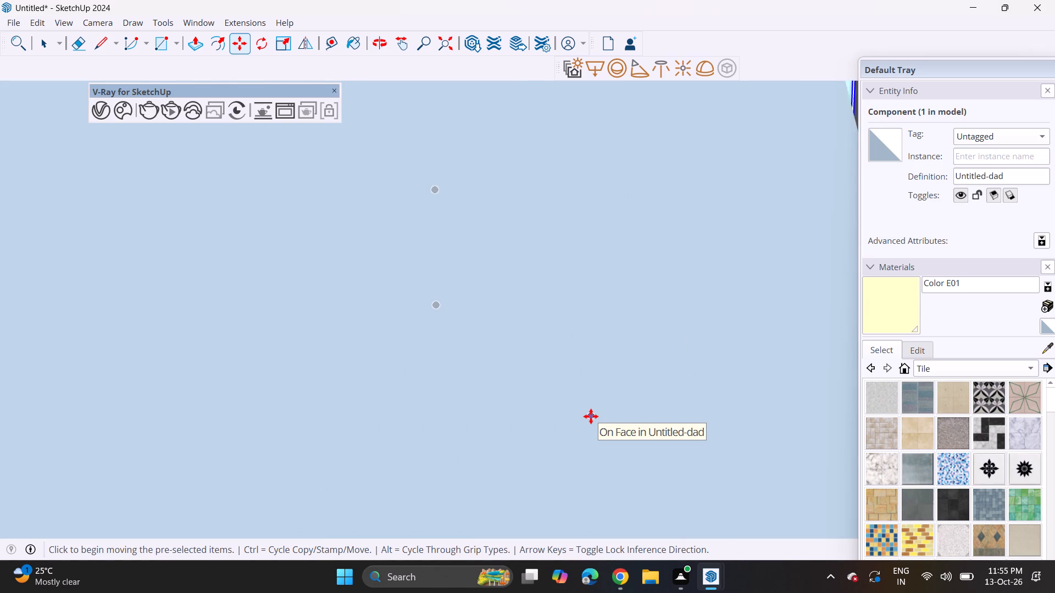
{"action": "scroll", "coordinate": [591, 416], "scroll_direction": "up", "scroll_amount": 2}
{"action": "scroll", "coordinate": [591, 416], "scroll_direction": "down", "scroll_amount": 2}
{"action": "middle_click_drag", "start_coordinate": [554, 417], "coordinate": [681, 439], "text": "shift"}
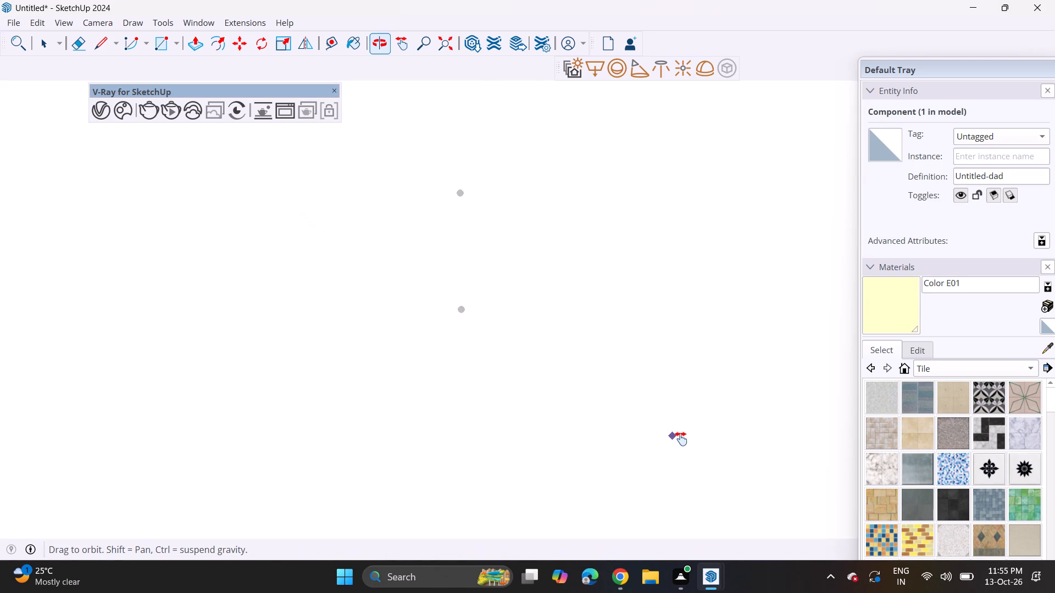
{"action": "middle_click_drag", "start_coordinate": [681, 439], "coordinate": [601, 449], "text": "shift"}
{"action": "middle_click_drag", "start_coordinate": [532, 421], "coordinate": [487, 417]}
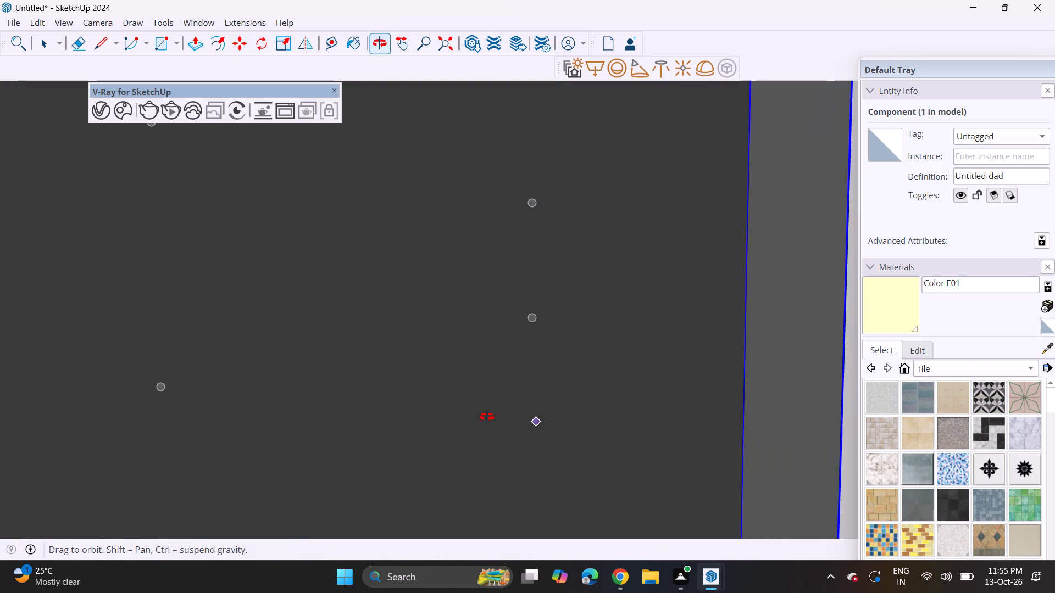
{"action": "middle_click_drag", "start_coordinate": [487, 417], "coordinate": [519, 424]}
{"action": "middle_click_drag", "start_coordinate": [162, 366], "coordinate": [163, 381], "text": "shift"}
{"action": "middle_click_drag", "start_coordinate": [103, 325], "coordinate": [119, 365]}
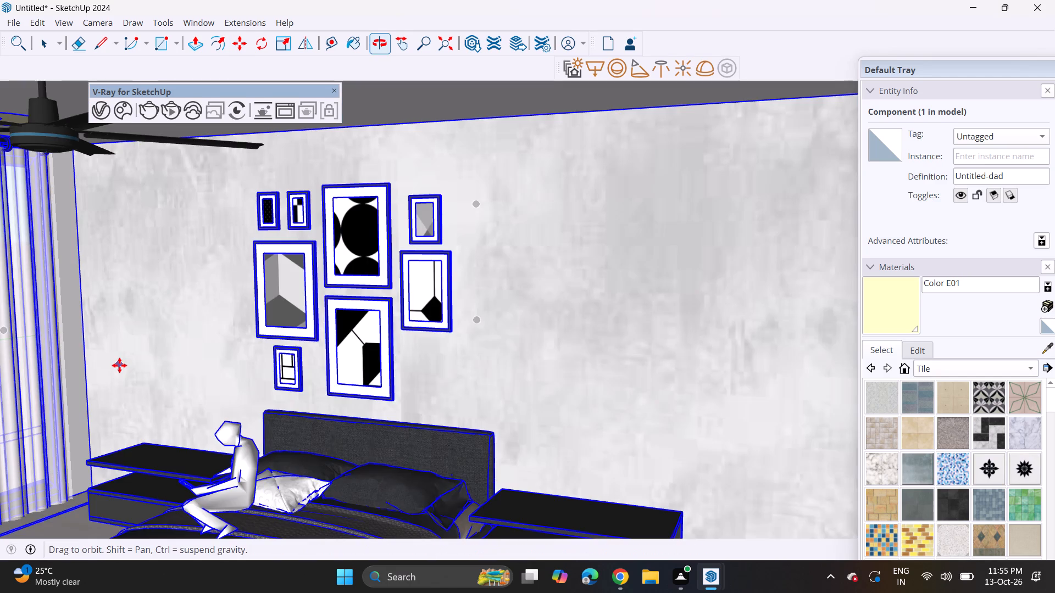
Examine the bedroom's curtained window and the corner beside the bed.
{"action": "scroll", "coordinate": [119, 365], "scroll_direction": "up", "scroll_amount": 2}
{"action": "middle_click_drag", "start_coordinate": [119, 365], "coordinate": [336, 382], "text": "shift"}
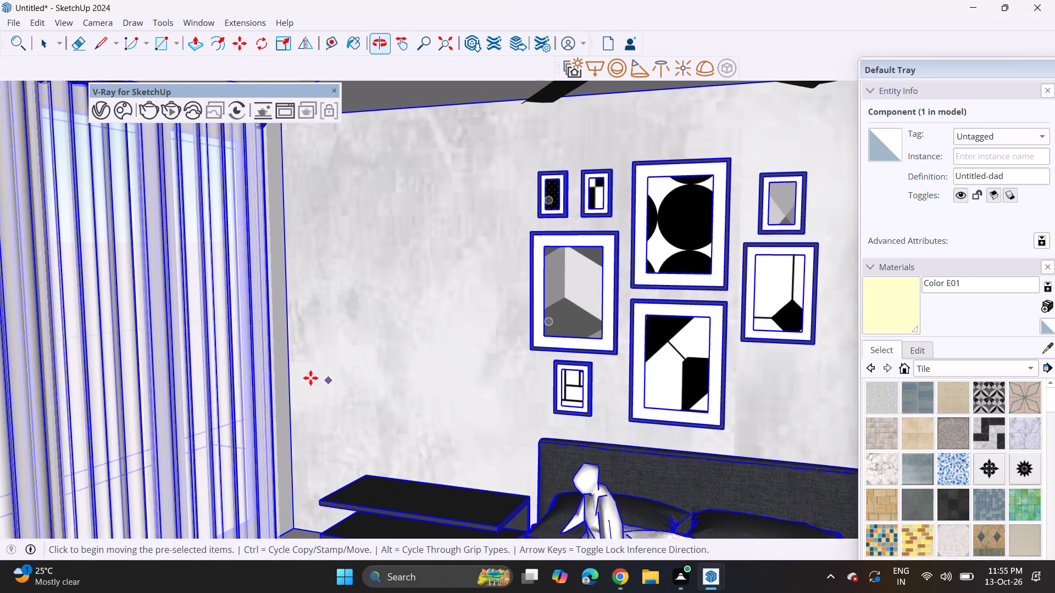
{"action": "middle_click_drag", "start_coordinate": [303, 380], "coordinate": [169, 403]}
{"action": "middle_click_drag", "start_coordinate": [169, 390], "coordinate": [399, 324], "text": "shift"}
{"action": "scroll", "coordinate": [399, 324], "scroll_direction": "down", "scroll_amount": 2}
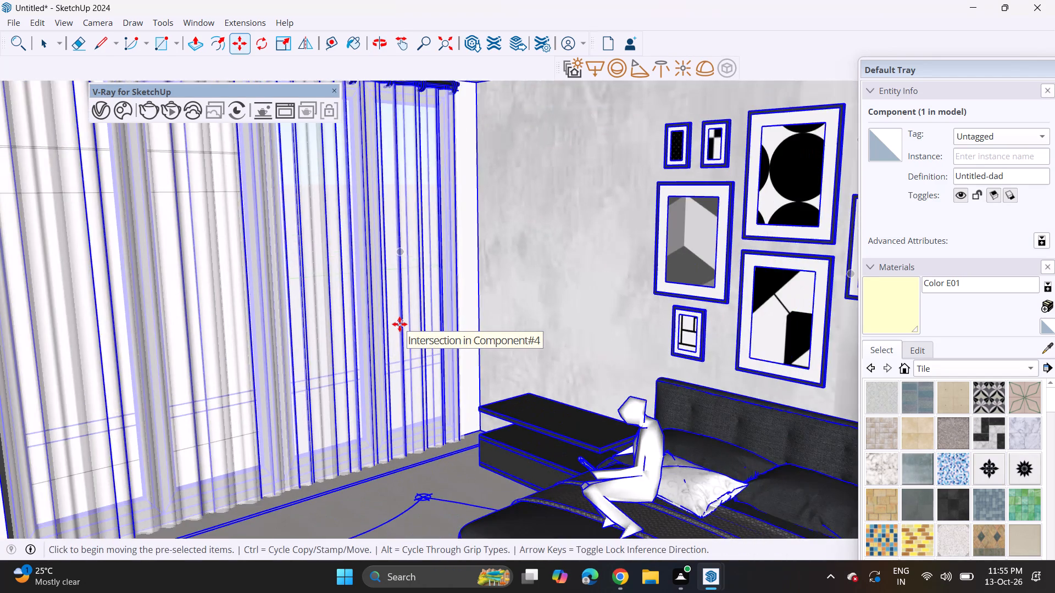
{"action": "middle_click_drag", "start_coordinate": [390, 324], "coordinate": [251, 326]}
{"action": "scroll", "coordinate": [223, 310], "scroll_direction": "down", "scroll_amount": 17}
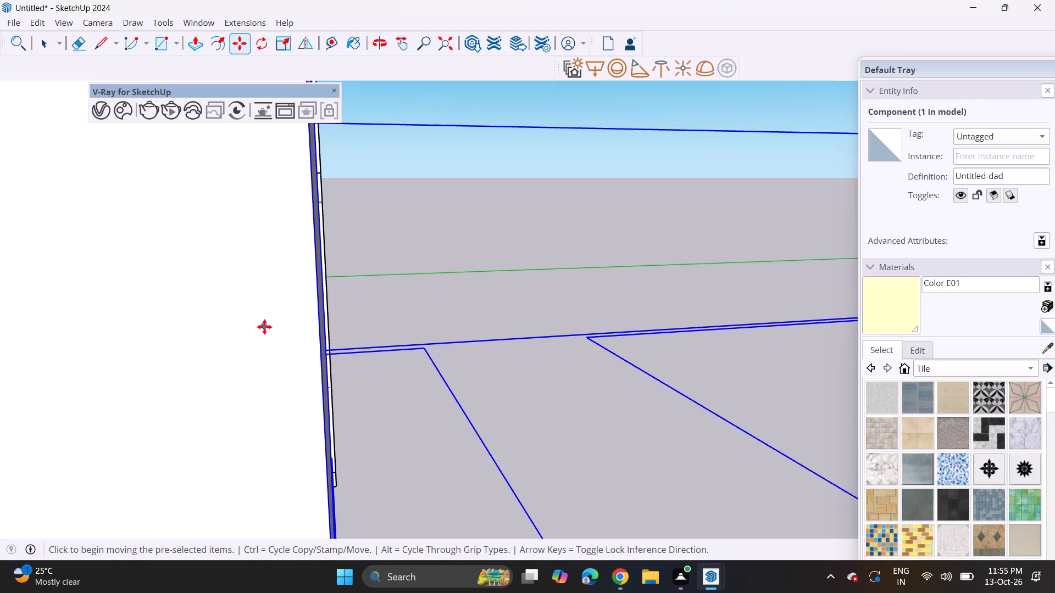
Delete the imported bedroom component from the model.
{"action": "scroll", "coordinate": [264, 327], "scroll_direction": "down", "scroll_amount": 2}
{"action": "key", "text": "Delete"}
Examine the house's front facade from several angles, including the ramp, entrance steps and ground-floor window.
{"action": "scroll", "coordinate": [238, 365], "scroll_direction": "down", "scroll_amount": 8}
{"action": "middle_click_drag", "start_coordinate": [190, 384], "coordinate": [337, 335]}
{"action": "scroll", "coordinate": [198, 333], "scroll_direction": "down", "scroll_amount": 11}
{"action": "middle_click_drag", "start_coordinate": [46, 391], "coordinate": [233, 382]}
{"action": "middle_click_drag", "start_coordinate": [79, 393], "coordinate": [338, 390], "text": "shift"}
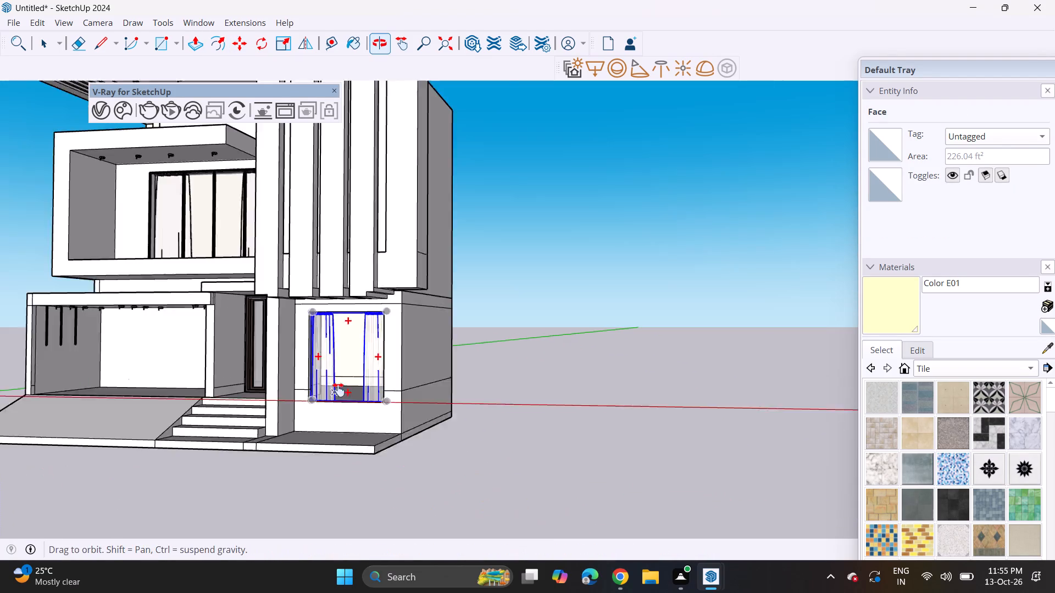
{"action": "middle_click_drag", "start_coordinate": [338, 390], "coordinate": [429, 383], "text": "shift"}
{"action": "middle_click", "coordinate": [527, 371]}
{"action": "middle_click_drag", "start_coordinate": [294, 365], "coordinate": [450, 379]}
{"action": "middle_click_drag", "start_coordinate": [428, 357], "coordinate": [642, 379], "text": "shift"}
{"action": "middle_click_drag", "start_coordinate": [562, 363], "coordinate": [481, 376]}
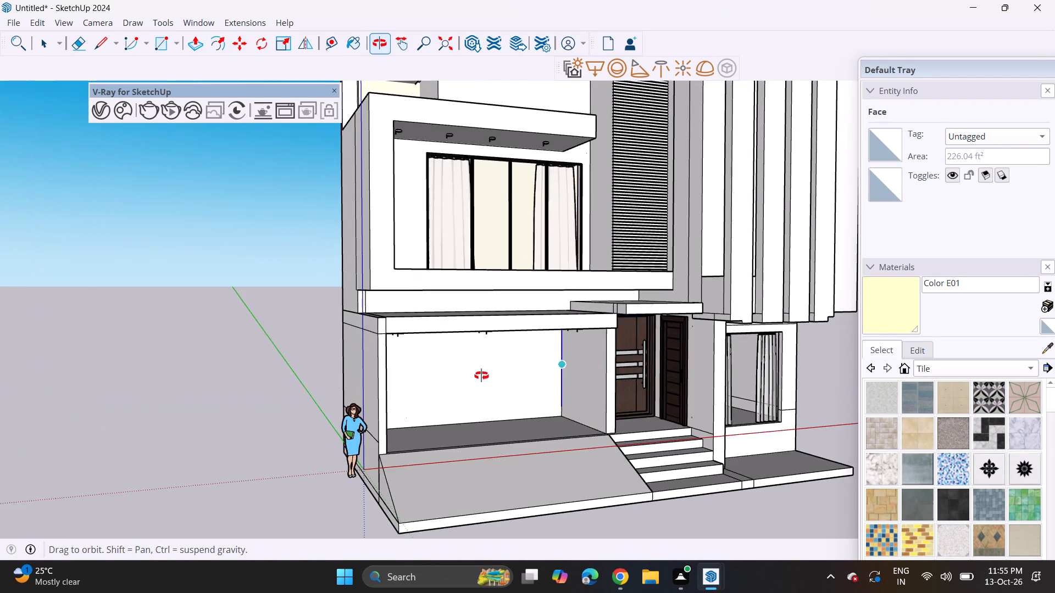
{"action": "middle_click_drag", "start_coordinate": [481, 376], "coordinate": [442, 379]}
{"action": "middle_click_drag", "start_coordinate": [503, 370], "coordinate": [358, 338], "text": "shift"}
{"action": "scroll", "coordinate": [358, 338], "scroll_direction": "down", "scroll_amount": 2}
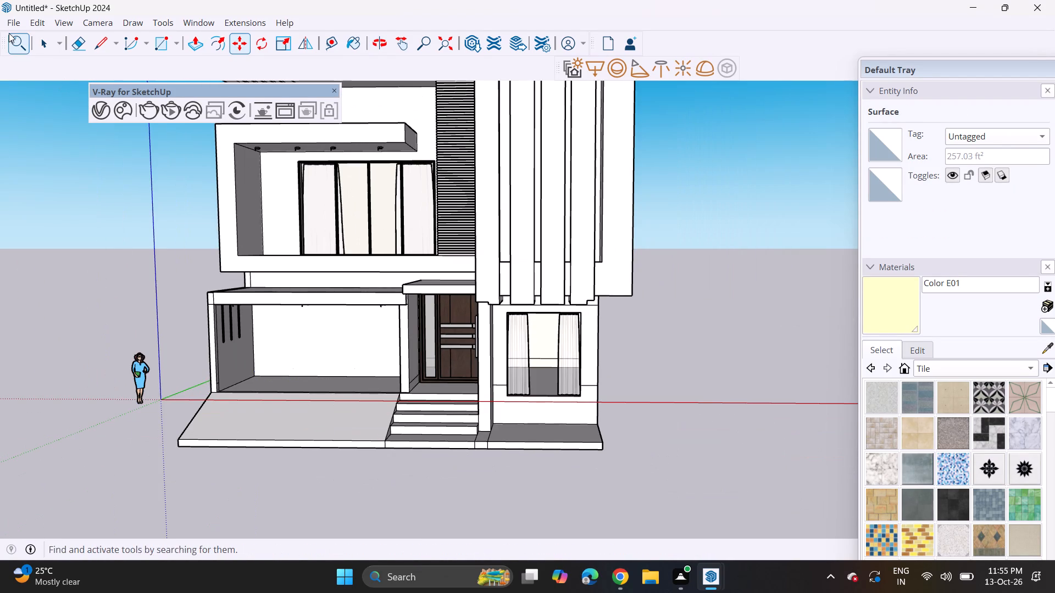
Reopen the import dialog and look through the downloaded models in the Downloads folder.
{"action": "left_click", "coordinate": [13, 20]}
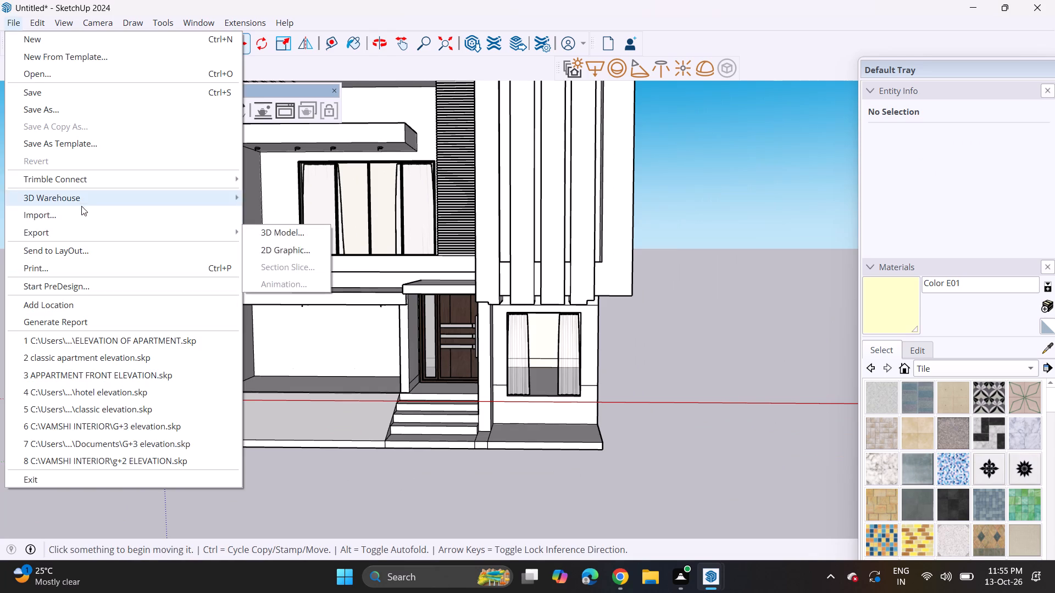
{"action": "left_click", "coordinate": [79, 215]}
{"action": "scroll", "coordinate": [274, 249], "scroll_direction": "down", "scroll_amount": 8}
{"action": "scroll", "coordinate": [274, 249], "scroll_direction": "up", "scroll_amount": 3}
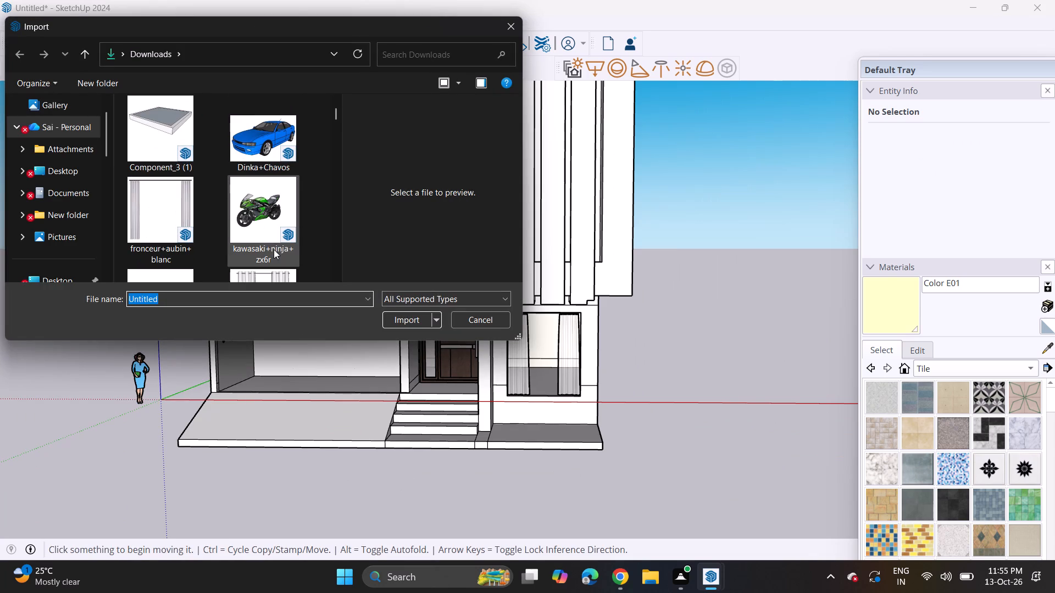
{"action": "scroll", "coordinate": [274, 249], "scroll_direction": "down", "scroll_amount": 9}
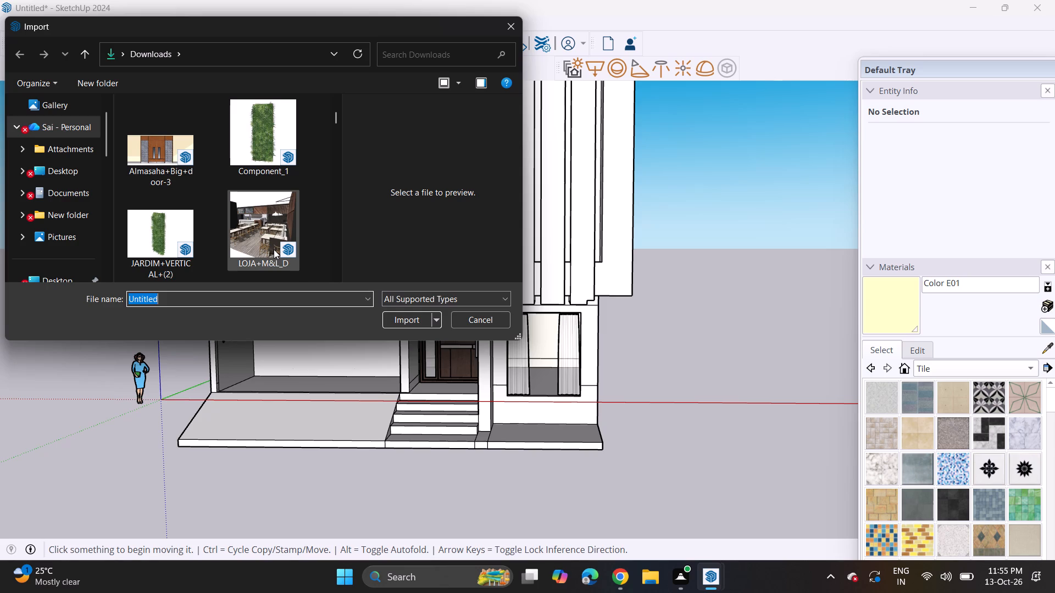
{"action": "scroll", "coordinate": [274, 249], "scroll_direction": "down", "scroll_amount": 1}
{"action": "scroll", "coordinate": [274, 249], "scroll_direction": "up", "scroll_amount": 1}
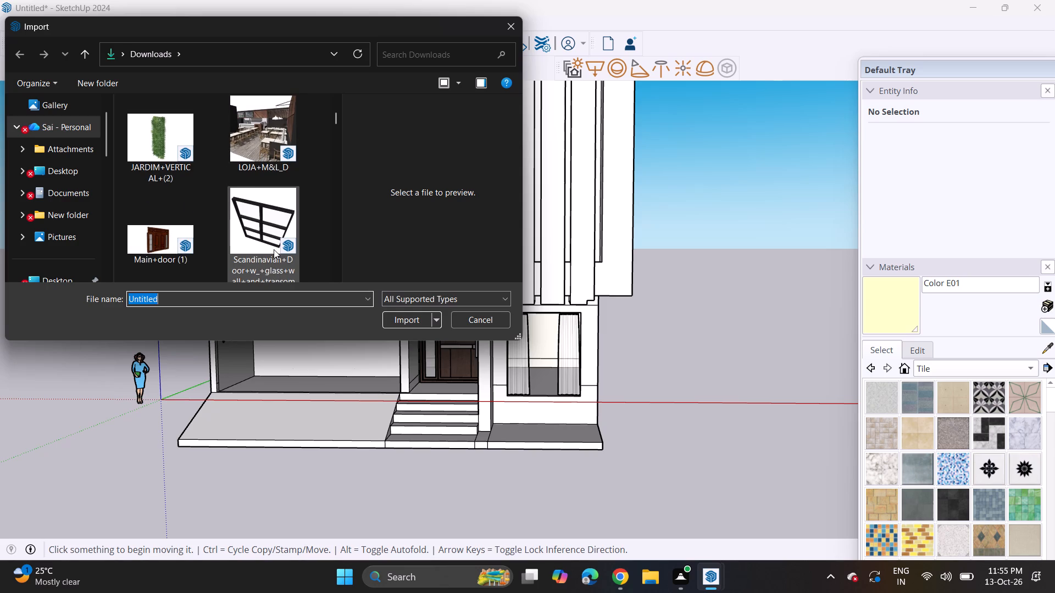
{"action": "scroll", "coordinate": [274, 249], "scroll_direction": "down", "scroll_amount": 5}
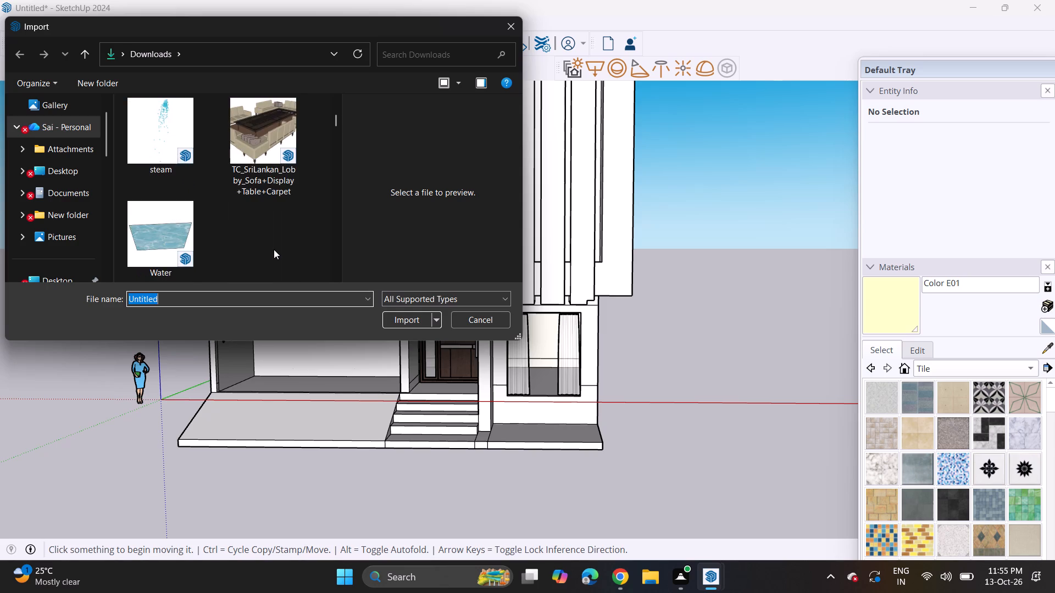
{"action": "scroll", "coordinate": [274, 249], "scroll_direction": "up", "scroll_amount": 2}
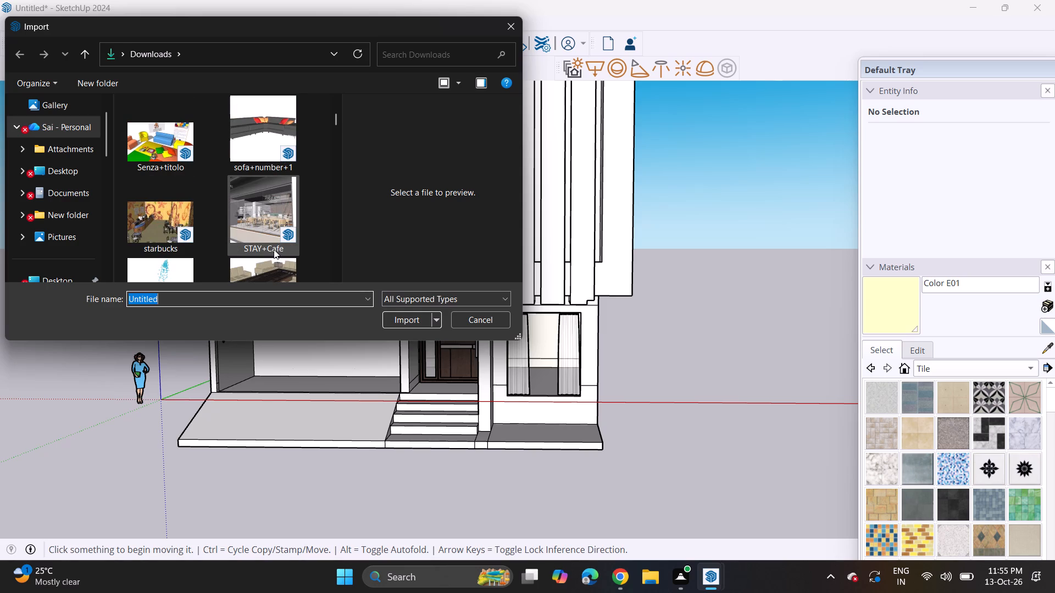
{"action": "scroll", "coordinate": [274, 249], "scroll_direction": "down", "scroll_amount": 1}
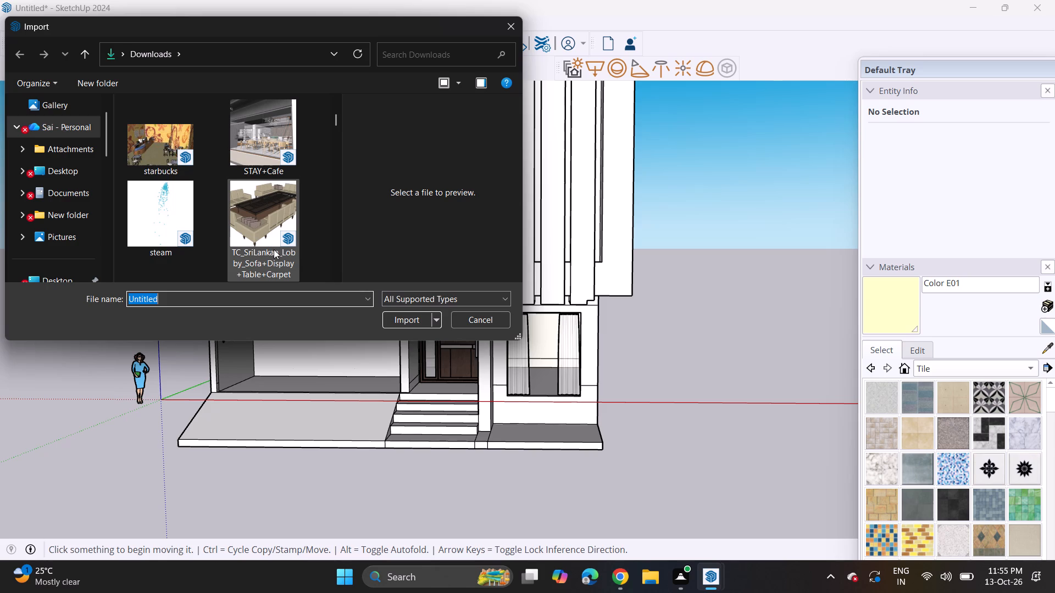
Switch to Chrome and search 3D Warehouse for "BED ROOM" models.
{"action": "left_click", "coordinate": [625, 584]}
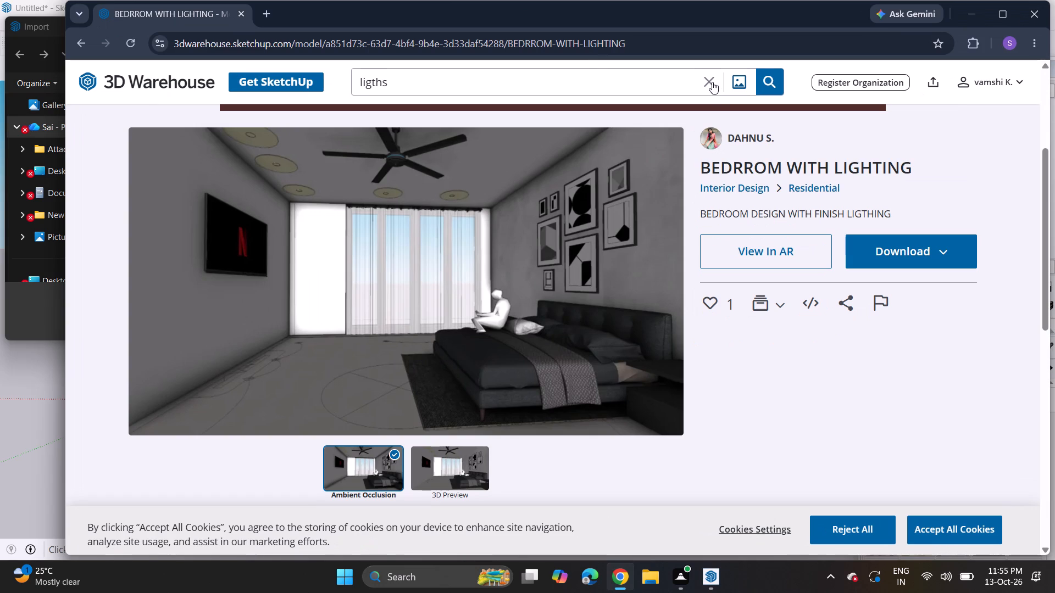
{"action": "left_click", "coordinate": [712, 82]}
{"action": "type", "text": "BED"}
{"action": "key", "text": "space"}
{"action": "key", "text": "r"}
{"action": "key", "text": "o"}
{"action": "key", "text": "o"}
{"action": "key", "text": "n"}
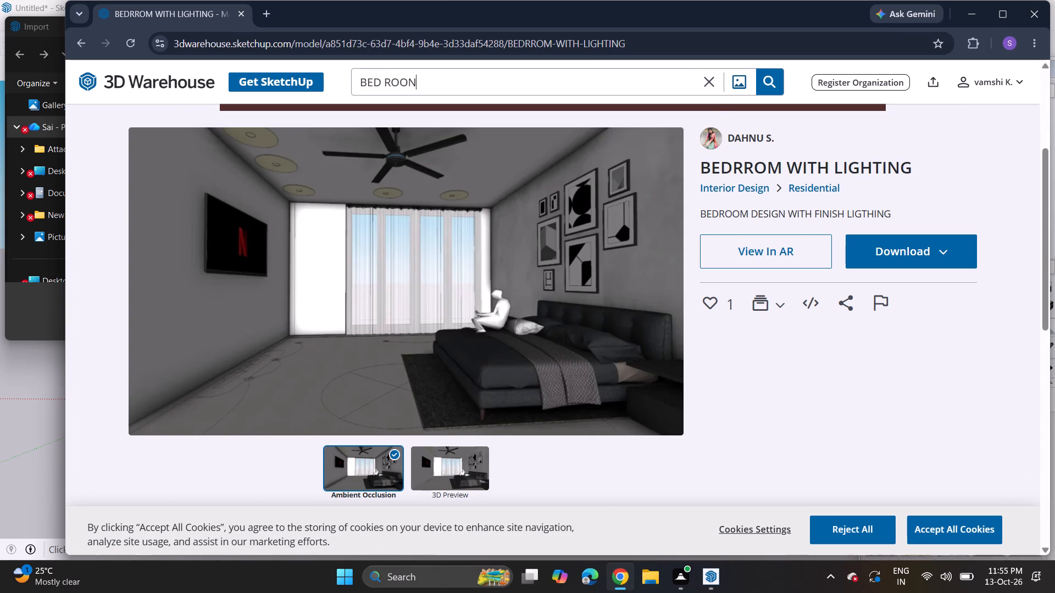
{"action": "key", "text": "BackSpace"}
{"action": "key", "text": "m"}
{"action": "left_click", "coordinate": [772, 76]}
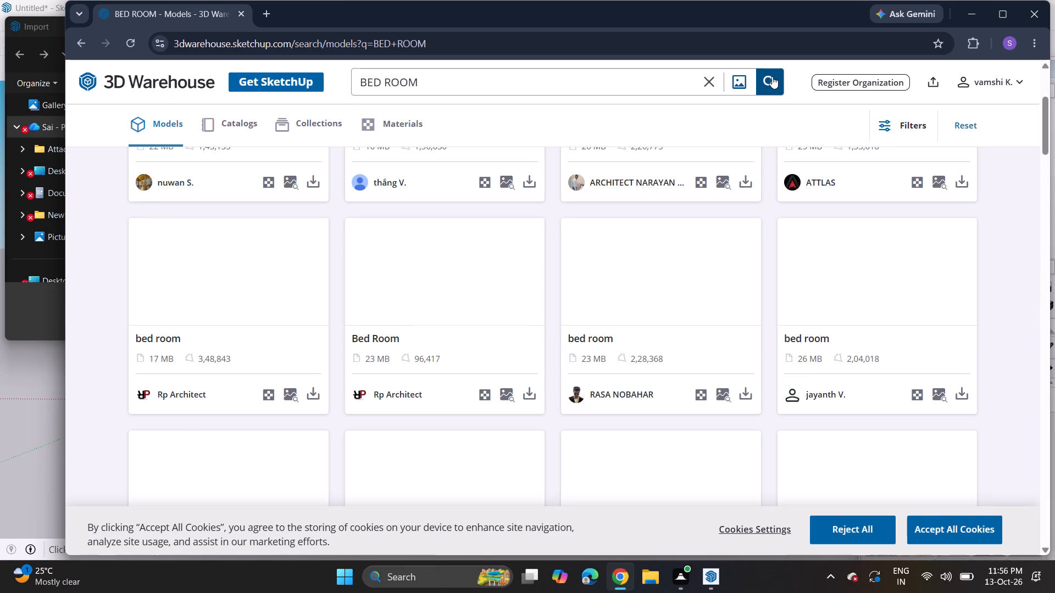
Download the 22 MB BED ROOM model with the white bed and framed pictures as a SketchUp file.
{"action": "scroll", "coordinate": [643, 275], "scroll_direction": "up", "scroll_amount": 15}
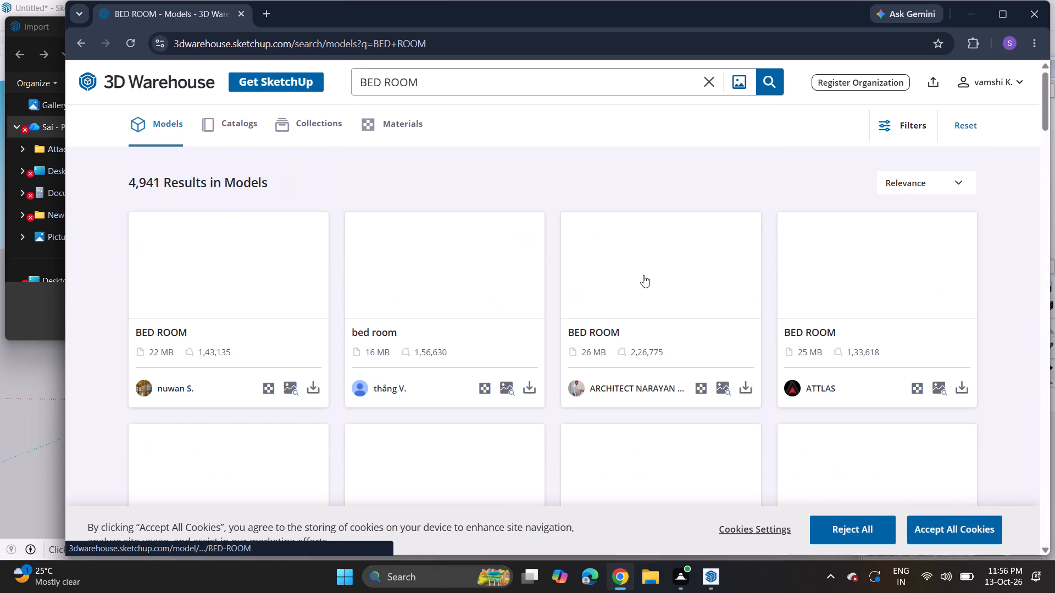
{"action": "scroll", "coordinate": [643, 275], "scroll_direction": "up", "scroll_amount": 10}
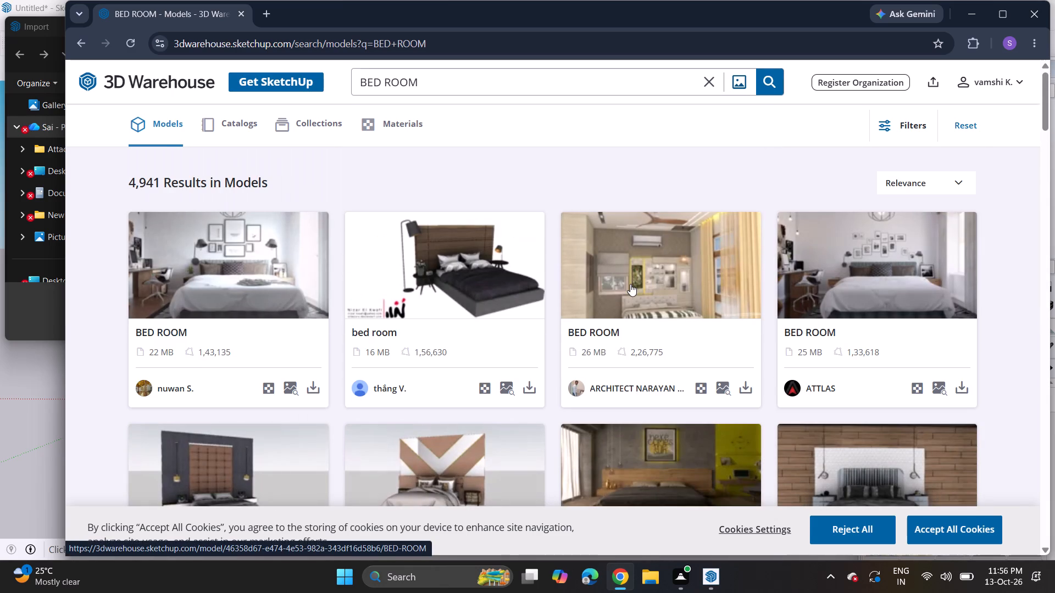
{"action": "scroll", "coordinate": [630, 284], "scroll_direction": "down", "scroll_amount": 1}
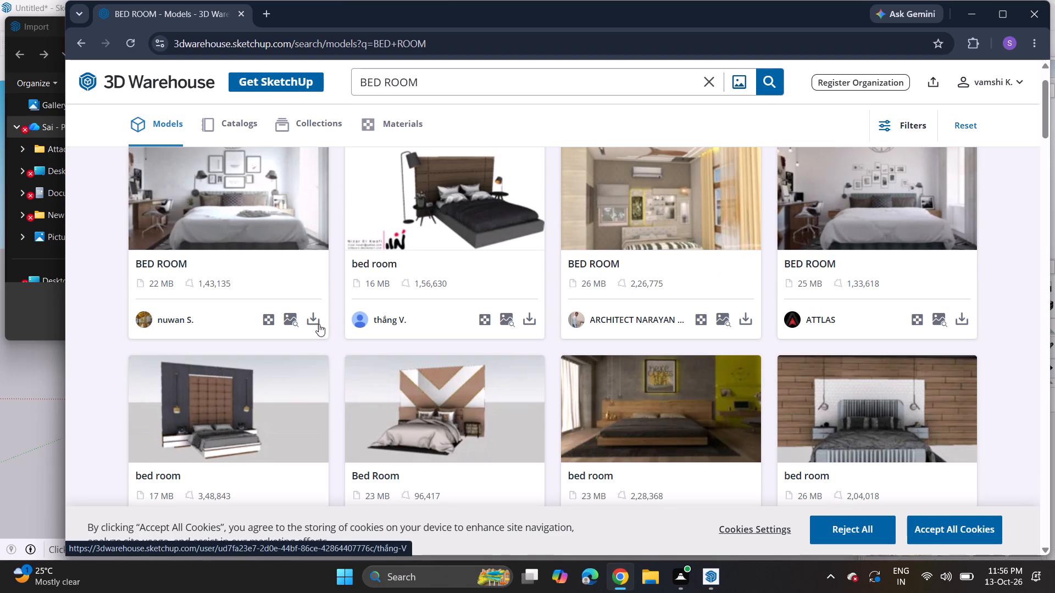
{"action": "left_click", "coordinate": [316, 323]}
{"action": "left_click", "coordinate": [340, 351]}
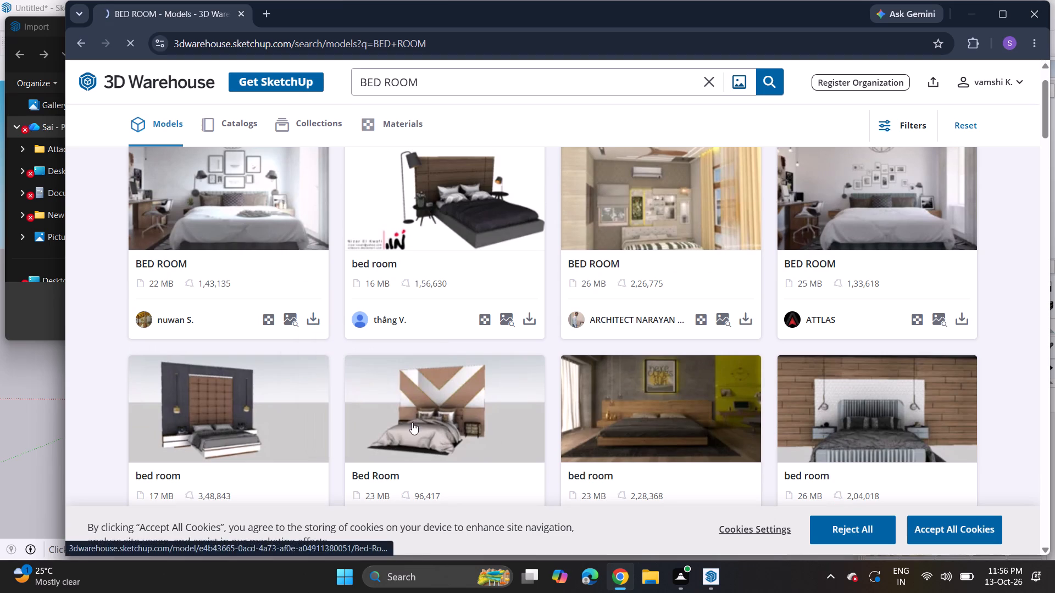
Download the 23 MB Bed Room model with the chevron-panelled headboard wall as a SketchUp file.
{"action": "scroll", "coordinate": [489, 479], "scroll_direction": "down", "scroll_amount": 3}
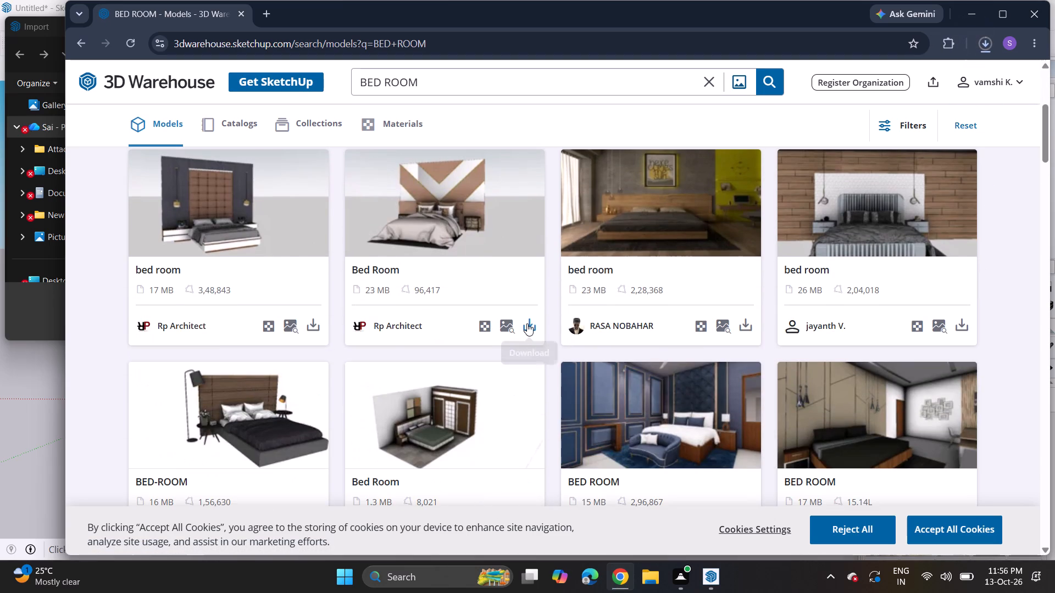
{"action": "left_click", "coordinate": [527, 323]}
{"action": "left_click", "coordinate": [532, 363]}
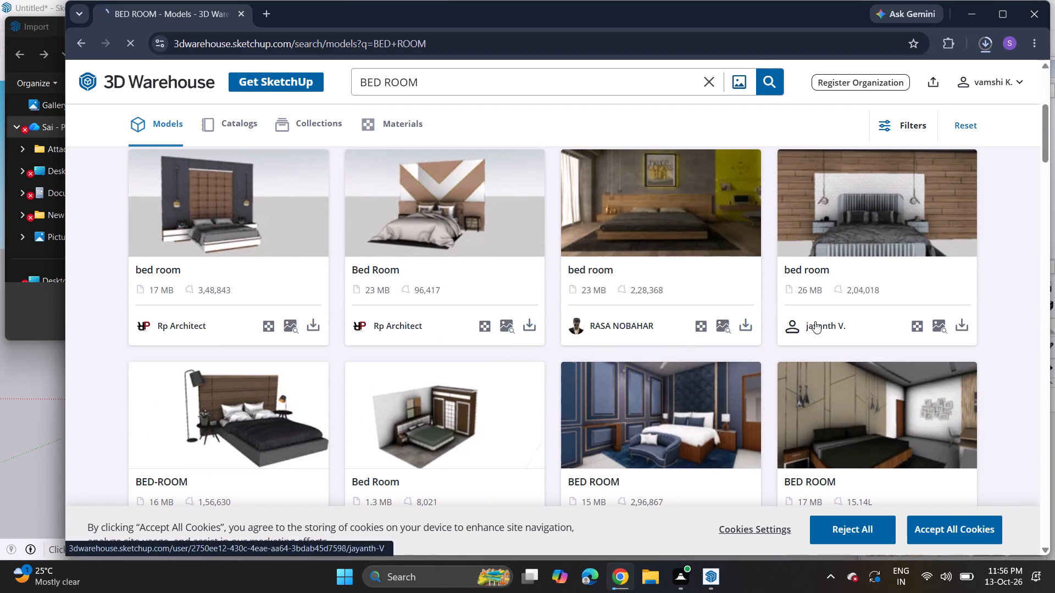
Download the 23 MB bed room model with the wooden bed and yellow side wall as a SketchUp file.
{"action": "scroll", "coordinate": [788, 334], "scroll_direction": "down", "scroll_amount": 1}
{"action": "scroll", "coordinate": [788, 334], "scroll_direction": "up", "scroll_amount": 2}
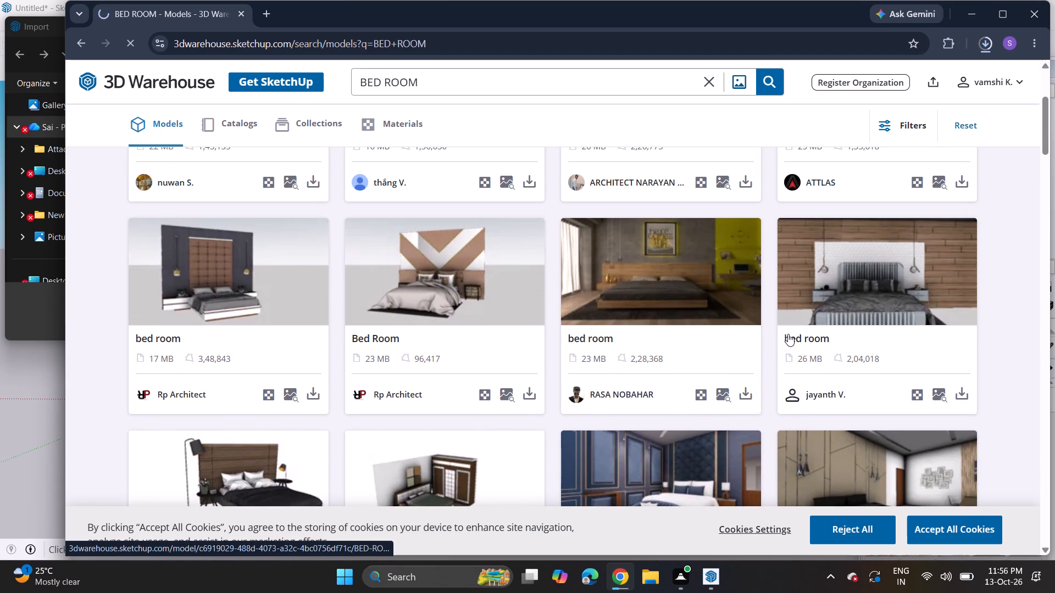
{"action": "left_click", "coordinate": [748, 395]}
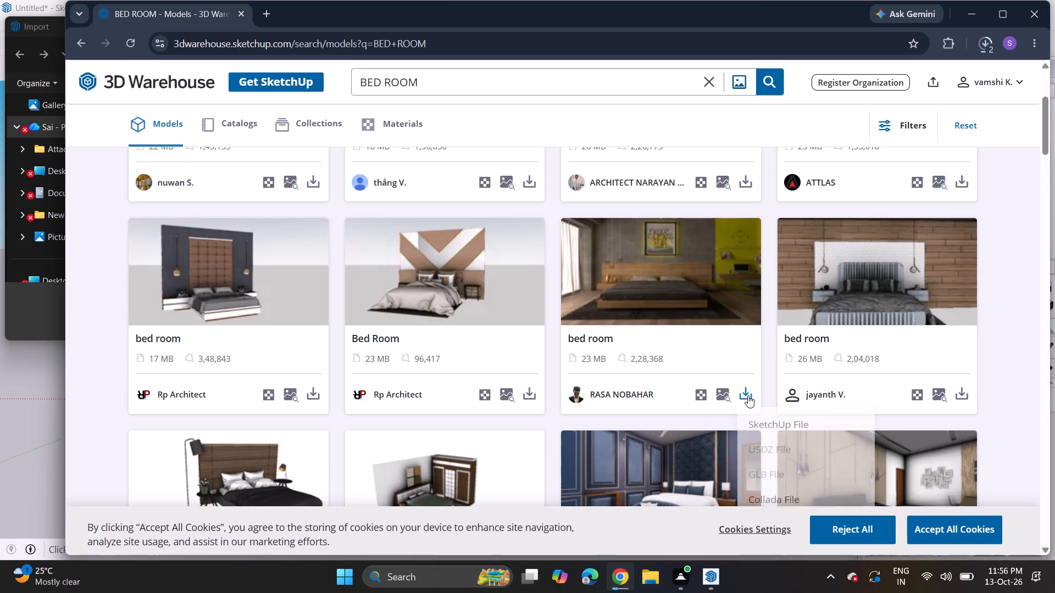
{"action": "left_click", "coordinate": [739, 422]}
Look through more of the BED ROOM results for other suitable bedroom models.
{"action": "scroll", "coordinate": [739, 422], "scroll_direction": "down", "scroll_amount": 5}
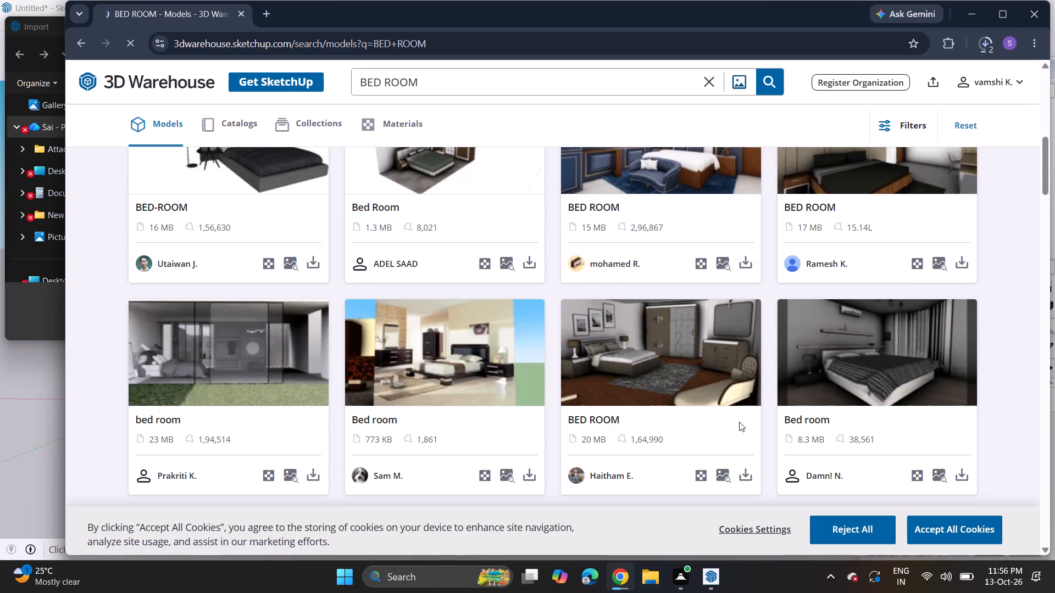
{"action": "scroll", "coordinate": [739, 422], "scroll_direction": "down", "scroll_amount": 5}
{"action": "scroll", "coordinate": [739, 422], "scroll_direction": "up", "scroll_amount": 5}
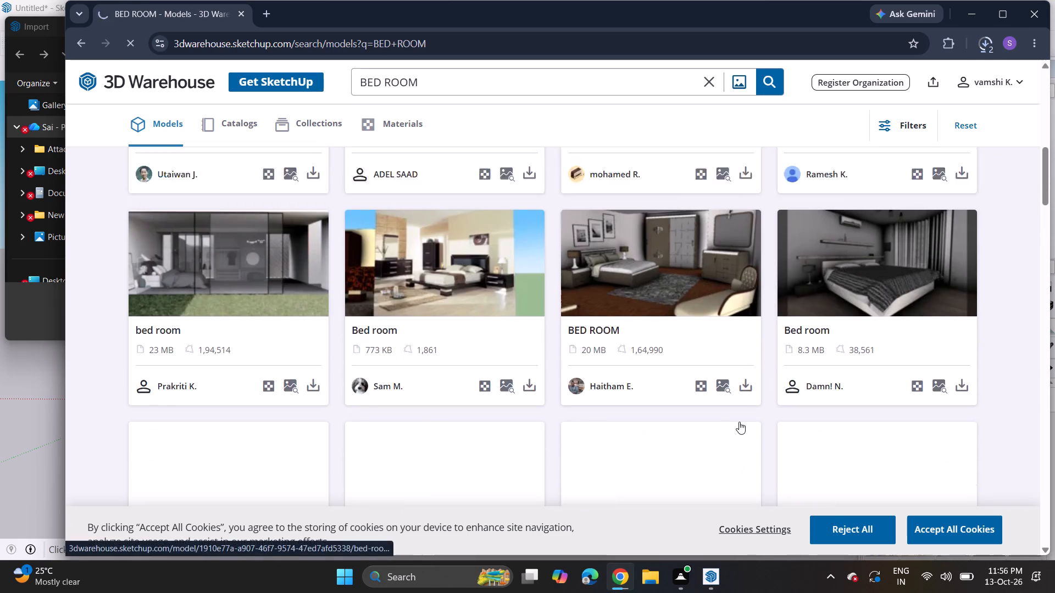
{"action": "scroll", "coordinate": [739, 422], "scroll_direction": "down", "scroll_amount": 5}
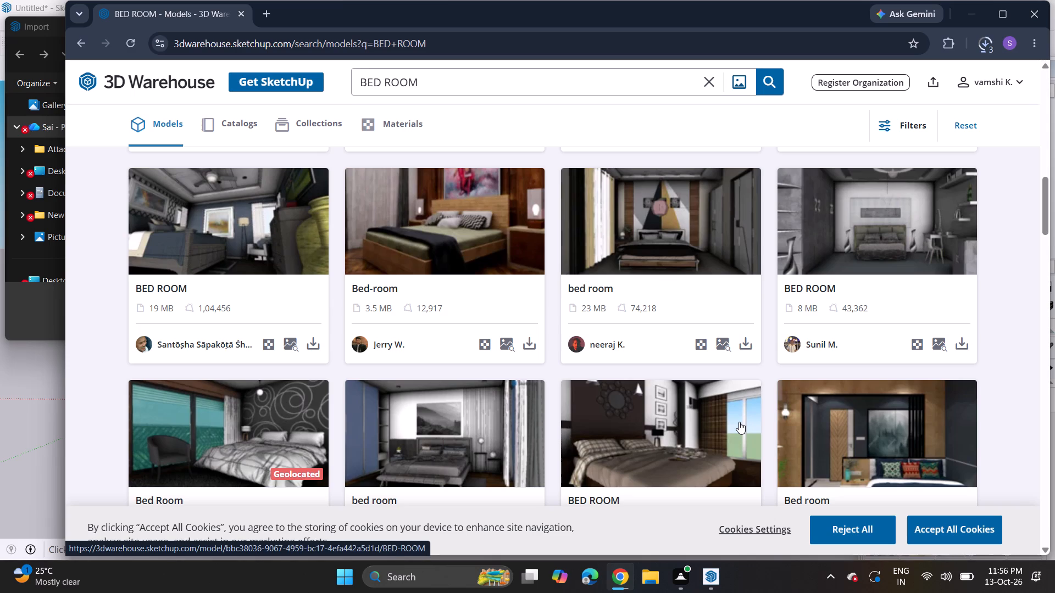
{"action": "scroll", "coordinate": [739, 422], "scroll_direction": "down", "scroll_amount": 3}
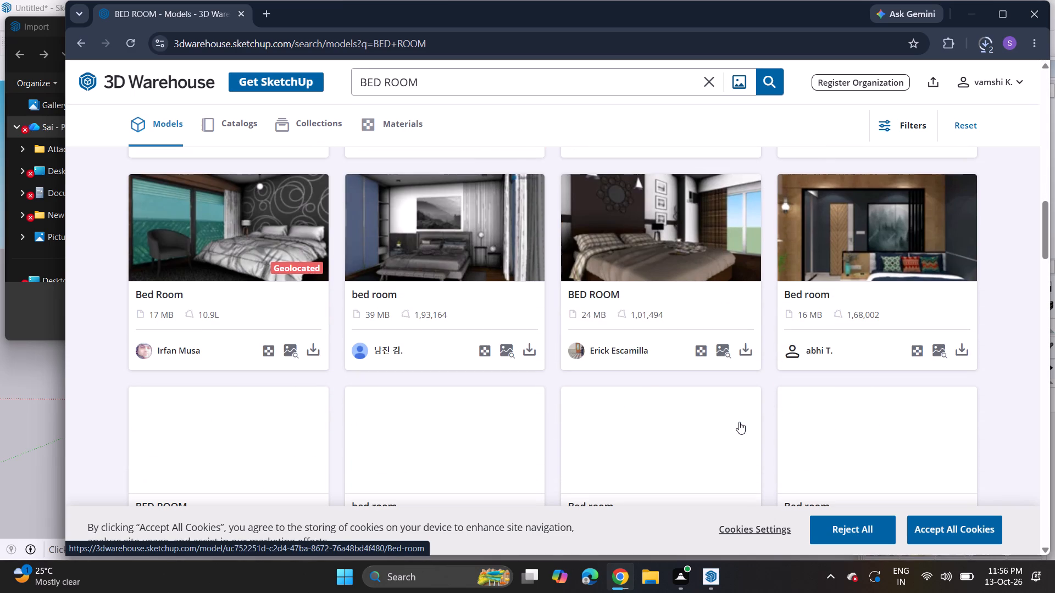
{"action": "scroll", "coordinate": [739, 422], "scroll_direction": "down", "scroll_amount": 3}
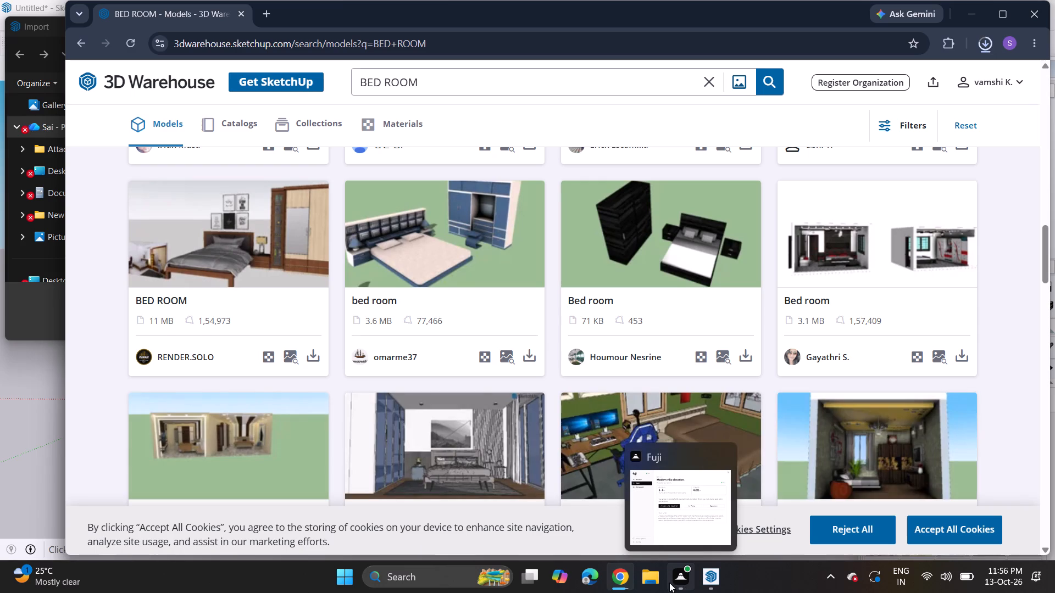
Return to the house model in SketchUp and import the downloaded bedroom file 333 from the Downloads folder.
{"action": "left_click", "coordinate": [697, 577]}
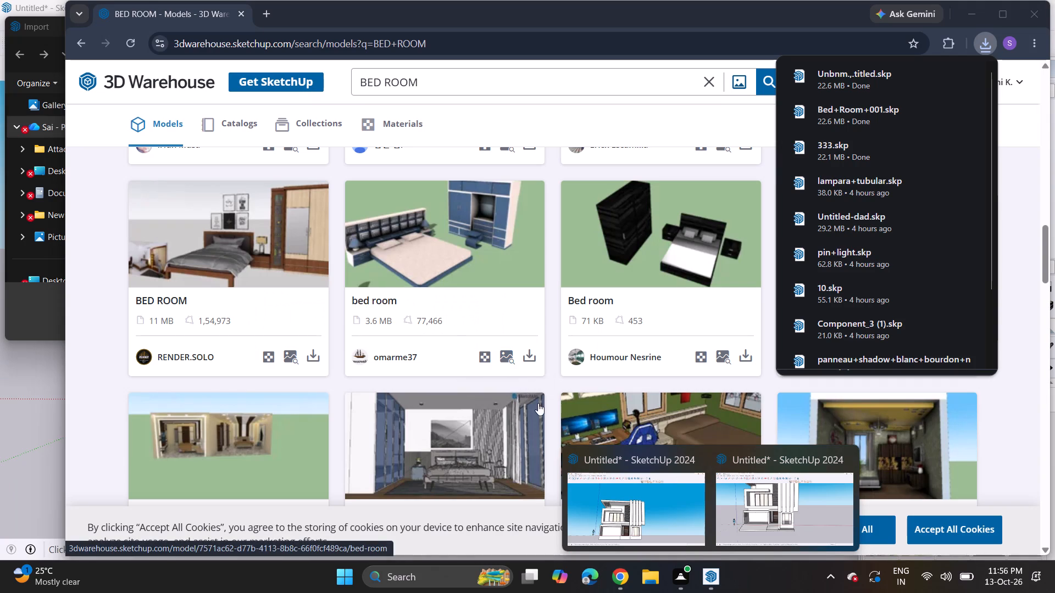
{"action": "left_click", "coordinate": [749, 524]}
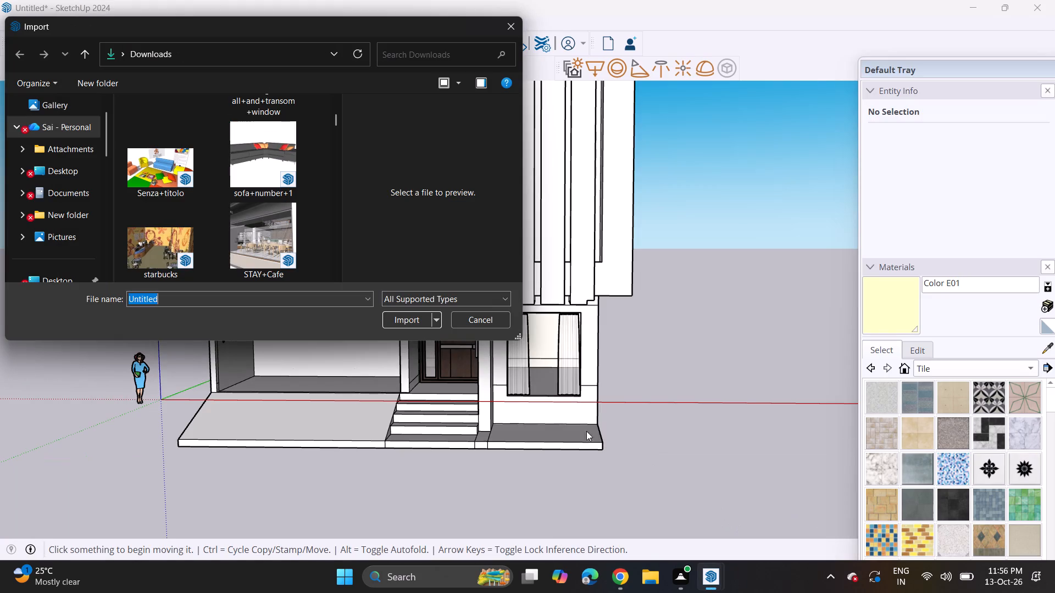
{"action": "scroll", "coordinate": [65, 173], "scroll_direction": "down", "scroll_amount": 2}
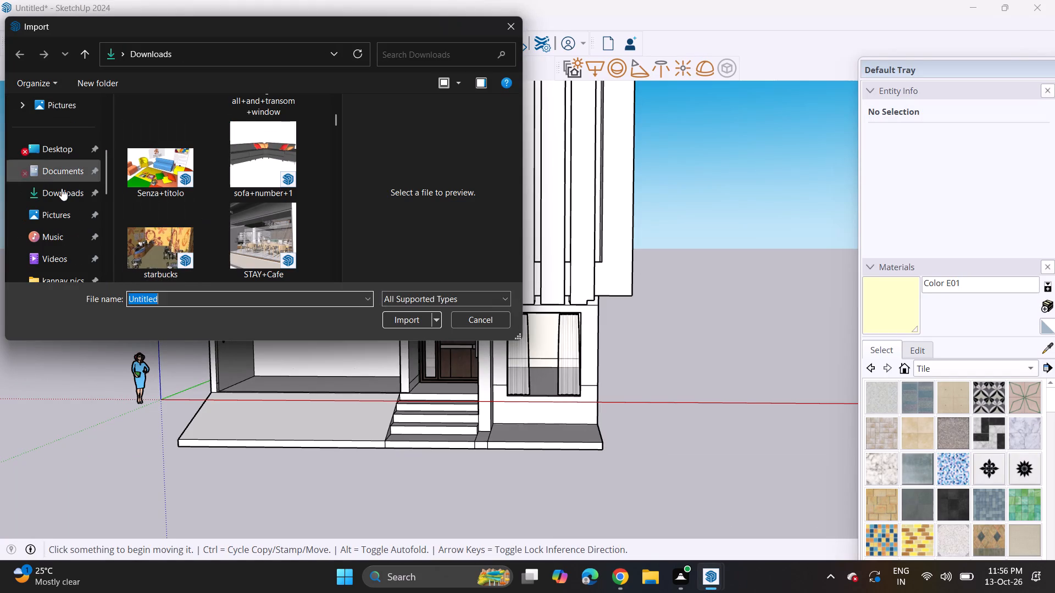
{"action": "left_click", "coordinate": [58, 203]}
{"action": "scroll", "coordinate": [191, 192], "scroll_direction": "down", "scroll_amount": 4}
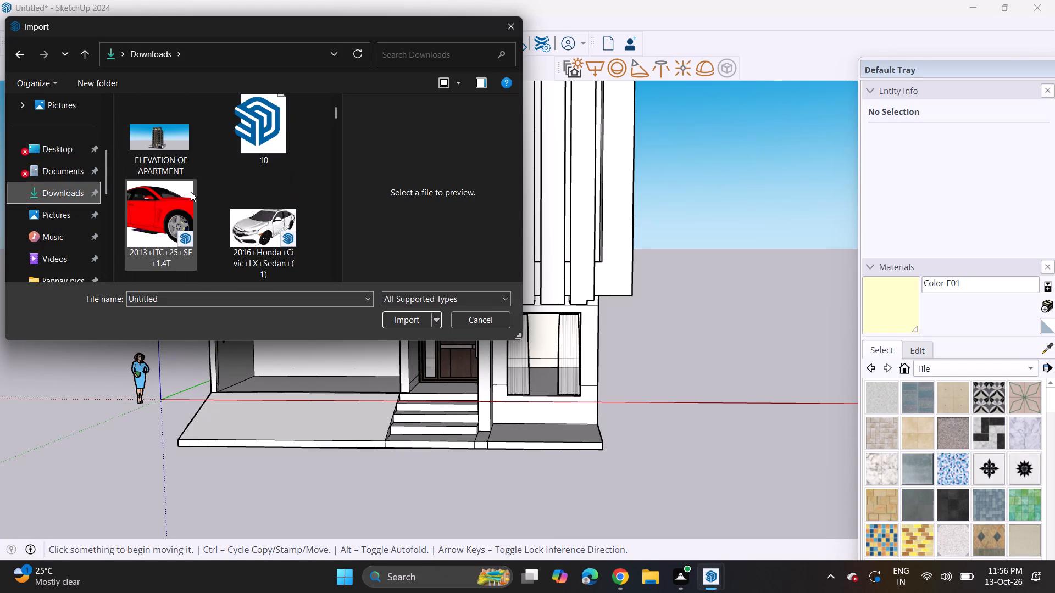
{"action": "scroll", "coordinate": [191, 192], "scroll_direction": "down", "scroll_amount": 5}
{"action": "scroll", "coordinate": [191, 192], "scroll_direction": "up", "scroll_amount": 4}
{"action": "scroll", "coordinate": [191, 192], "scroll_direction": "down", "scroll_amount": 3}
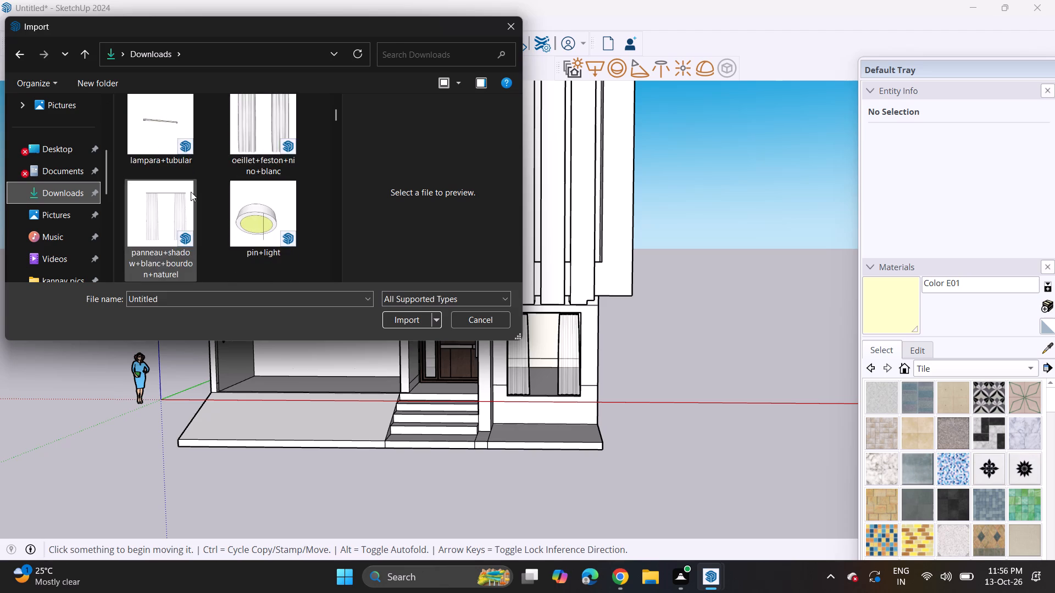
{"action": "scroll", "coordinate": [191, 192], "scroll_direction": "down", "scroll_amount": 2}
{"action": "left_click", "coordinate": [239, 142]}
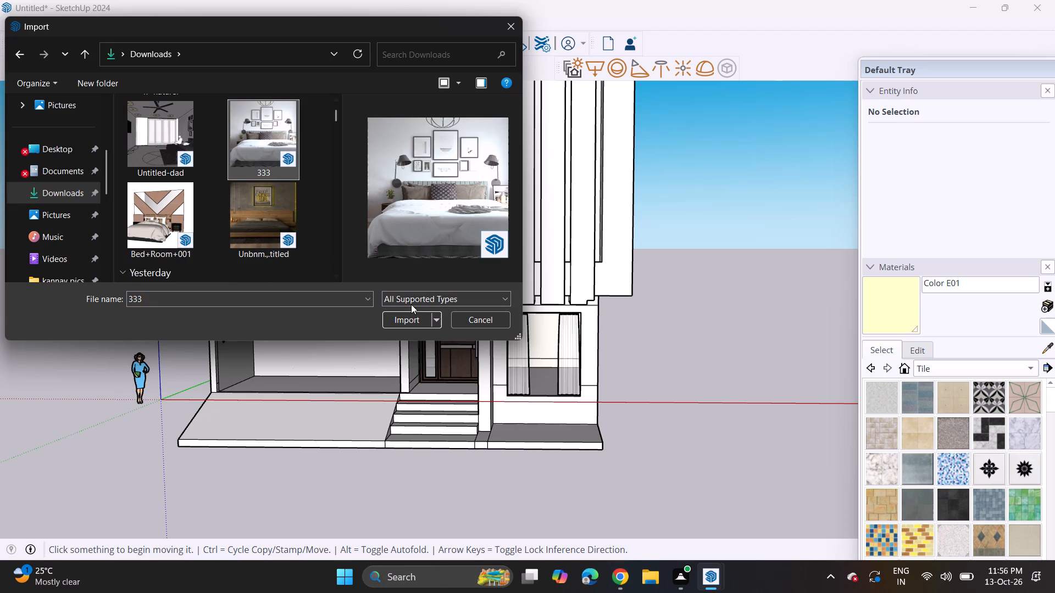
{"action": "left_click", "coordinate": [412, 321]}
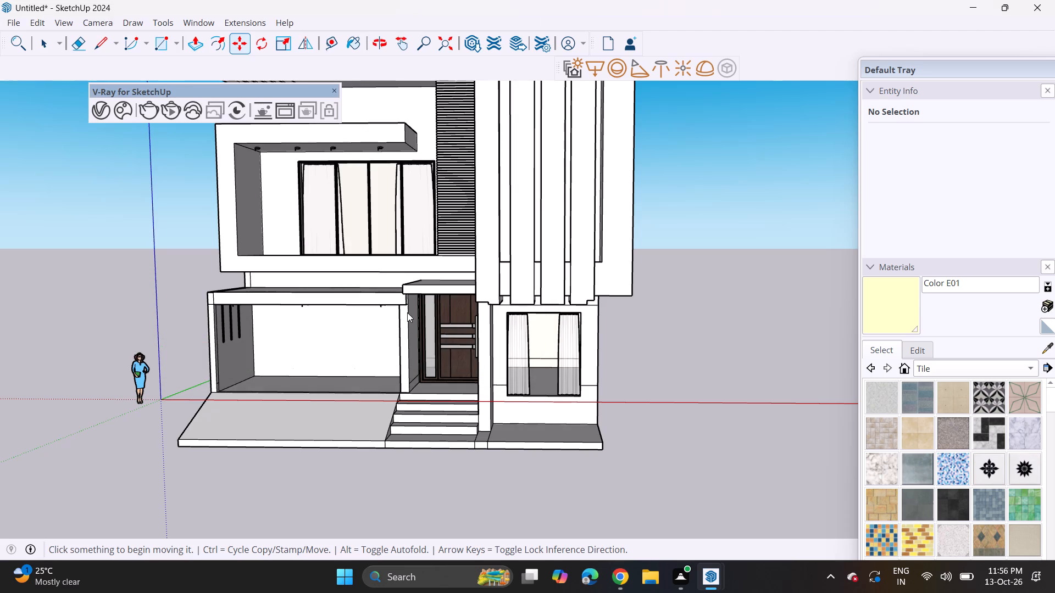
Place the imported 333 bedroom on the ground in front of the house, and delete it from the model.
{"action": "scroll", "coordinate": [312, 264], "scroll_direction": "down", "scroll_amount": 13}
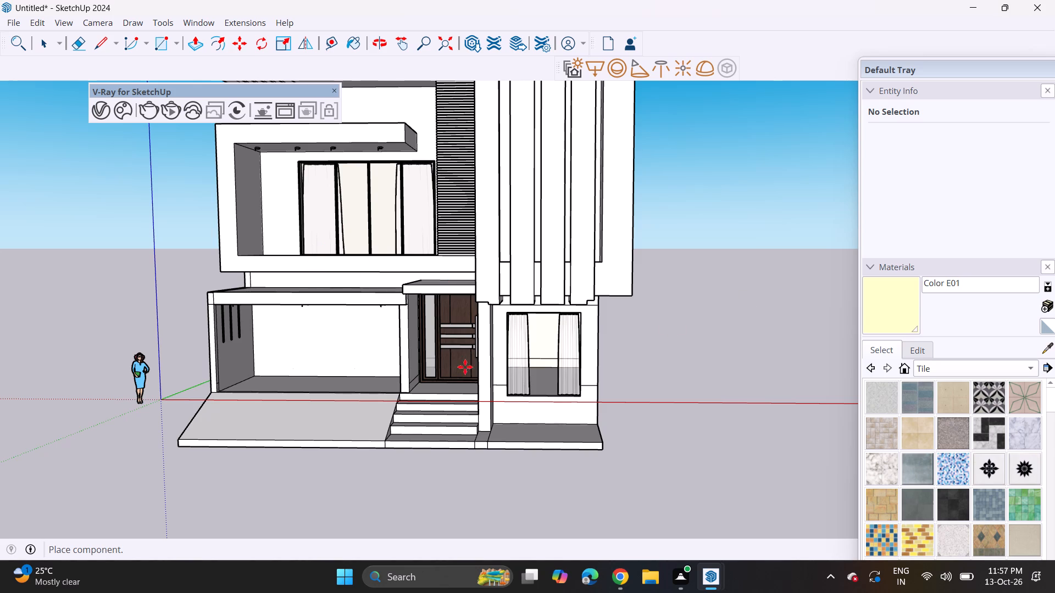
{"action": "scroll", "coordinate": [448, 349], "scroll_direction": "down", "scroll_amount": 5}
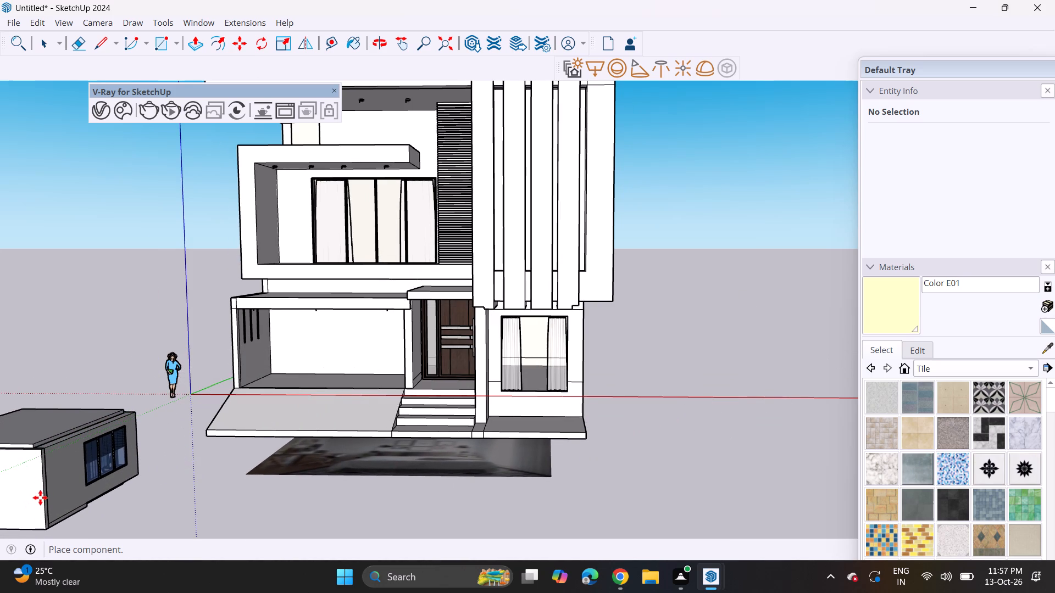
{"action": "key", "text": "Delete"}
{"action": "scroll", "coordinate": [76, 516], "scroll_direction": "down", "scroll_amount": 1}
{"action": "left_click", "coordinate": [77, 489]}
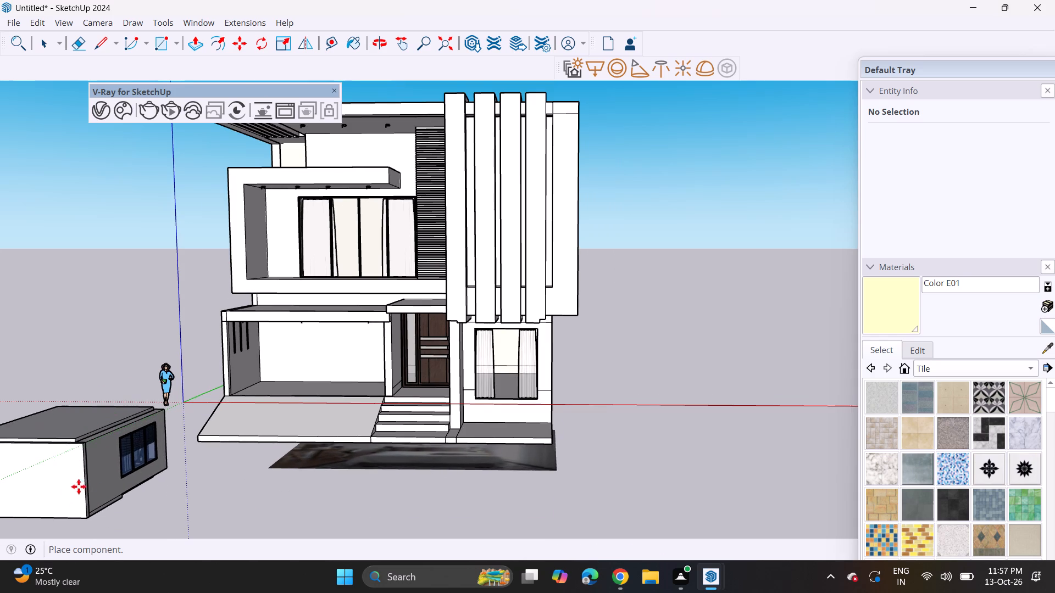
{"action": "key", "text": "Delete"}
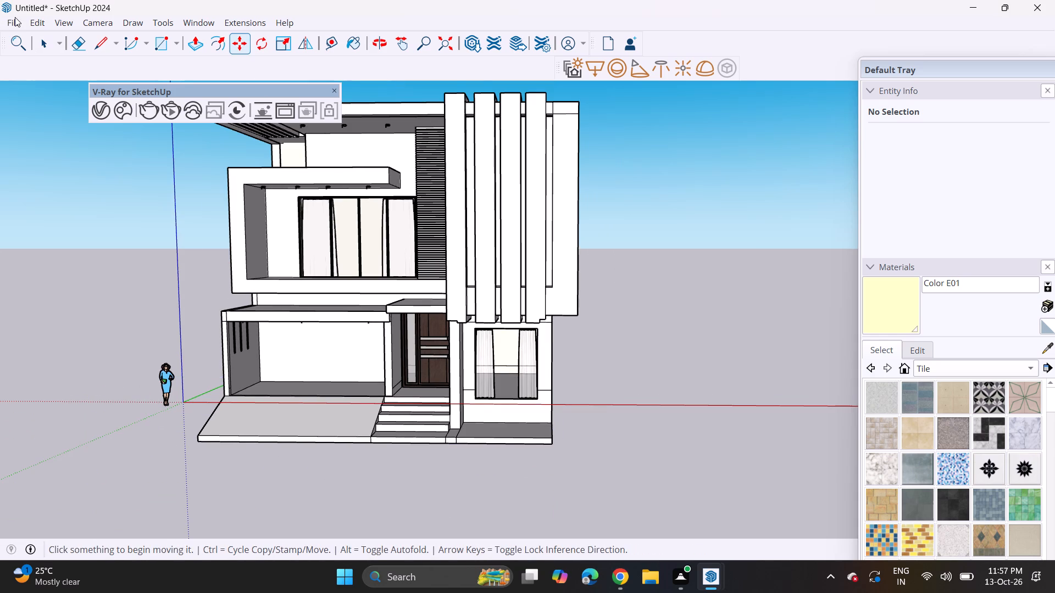
Import Bed+Room+001 from the Downloads folder and place it on the ground beside the house's curtained ground-floor window.
{"action": "left_click", "coordinate": [15, 17]}
{"action": "left_click", "coordinate": [44, 222]}
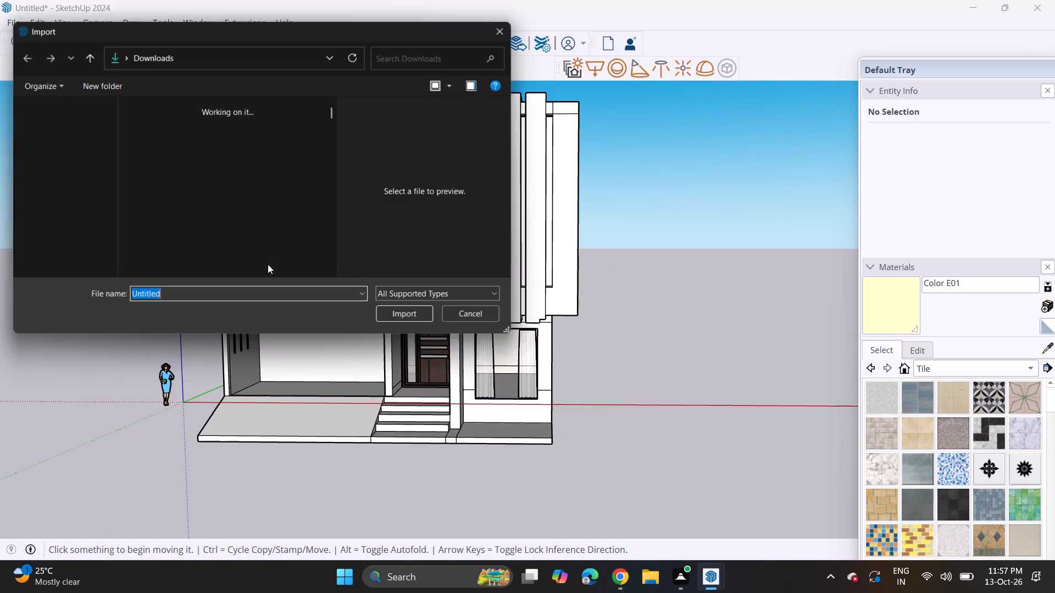
{"action": "scroll", "coordinate": [258, 244], "scroll_direction": "down", "scroll_amount": 6}
{"action": "scroll", "coordinate": [251, 232], "scroll_direction": "up", "scroll_amount": 3}
{"action": "scroll", "coordinate": [251, 232], "scroll_direction": "down", "scroll_amount": 3}
{"action": "left_click", "coordinate": [270, 209]}
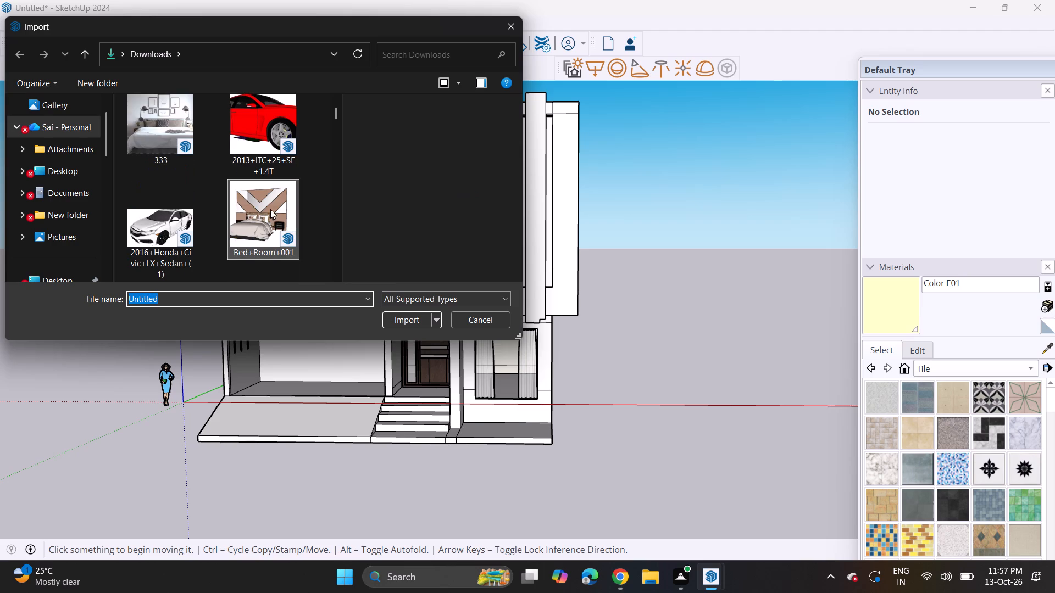
{"action": "left_click", "coordinate": [415, 318]}
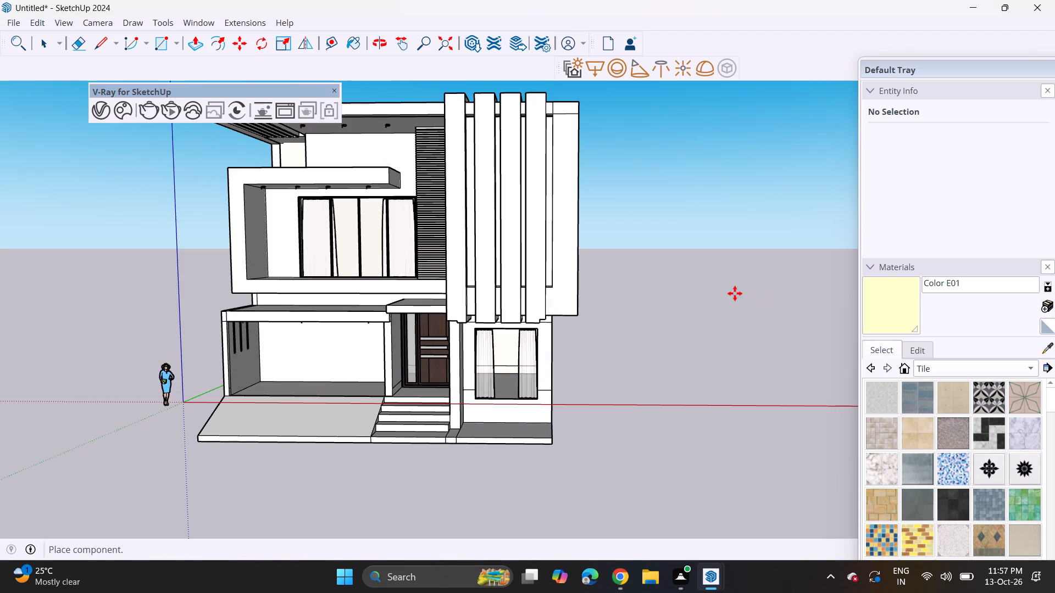
{"action": "scroll", "coordinate": [606, 305], "scroll_direction": "down", "scroll_amount": 8}
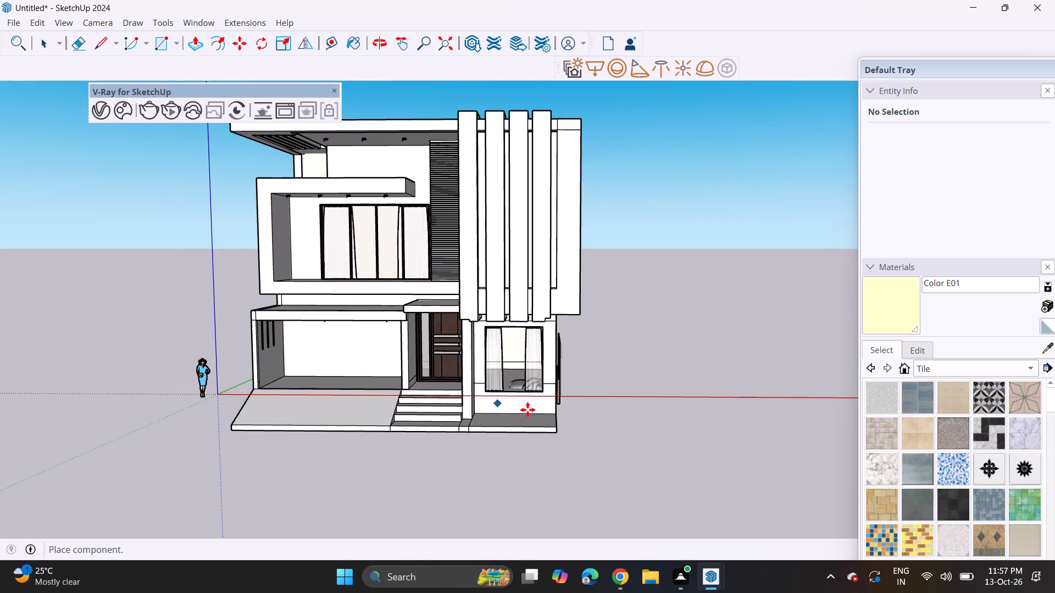
{"action": "left_click", "coordinate": [590, 422]}
Rotate the Bed+Room+001 component about a quarter turn on the ground plane so the foot of the bed faces the front.
{"action": "middle_click_drag", "start_coordinate": [589, 439], "coordinate": [602, 470]}
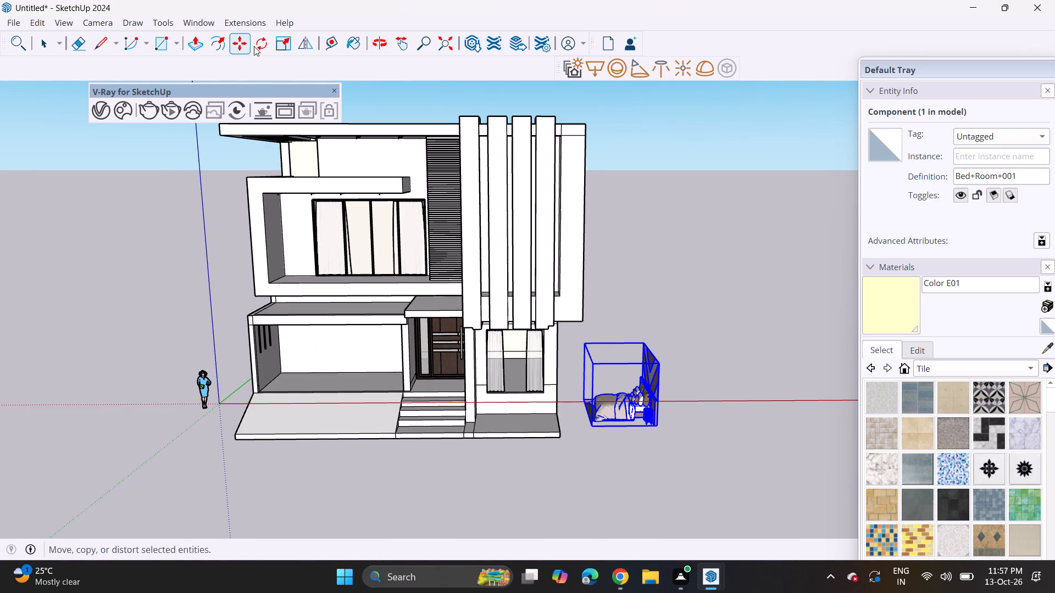
{"action": "left_click", "coordinate": [262, 45]}
{"action": "middle_click_drag", "start_coordinate": [602, 374], "coordinate": [604, 457]}
{"action": "left_click", "coordinate": [620, 452]}
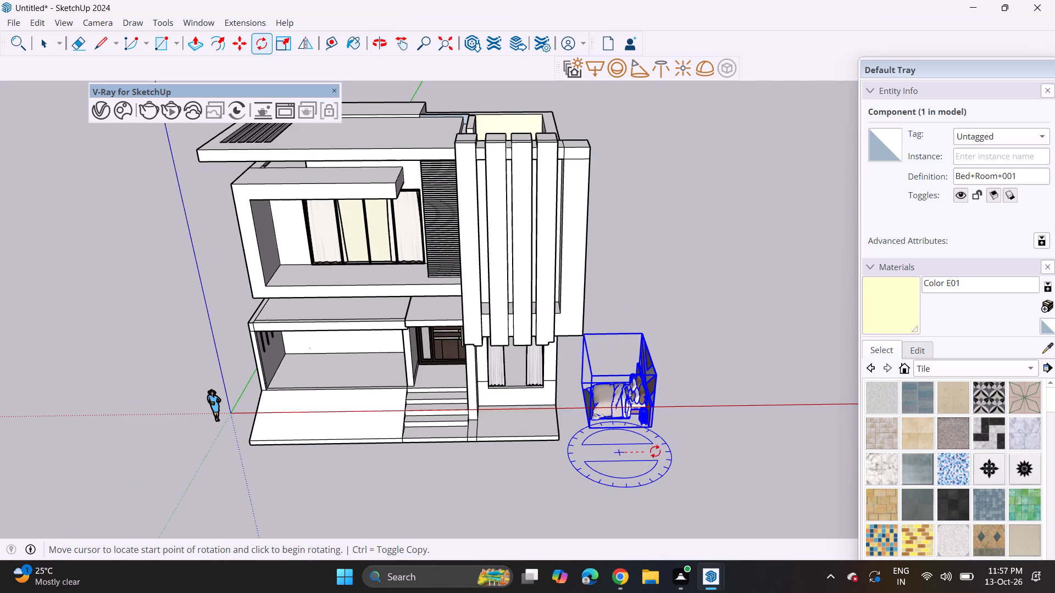
{"action": "left_click", "coordinate": [665, 454]}
{"action": "left_click", "coordinate": [612, 393]}
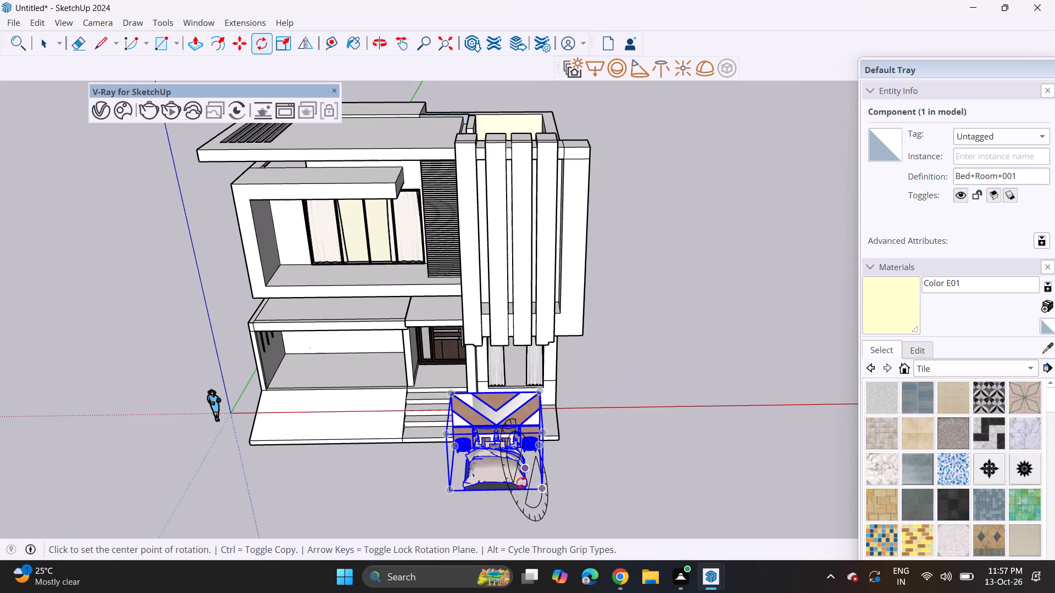
Move the Bed+Room+001 component from the ground into the upper-floor room behind the large curtained window.
{"action": "key", "text": "m"}
{"action": "left_click", "coordinate": [546, 495]}
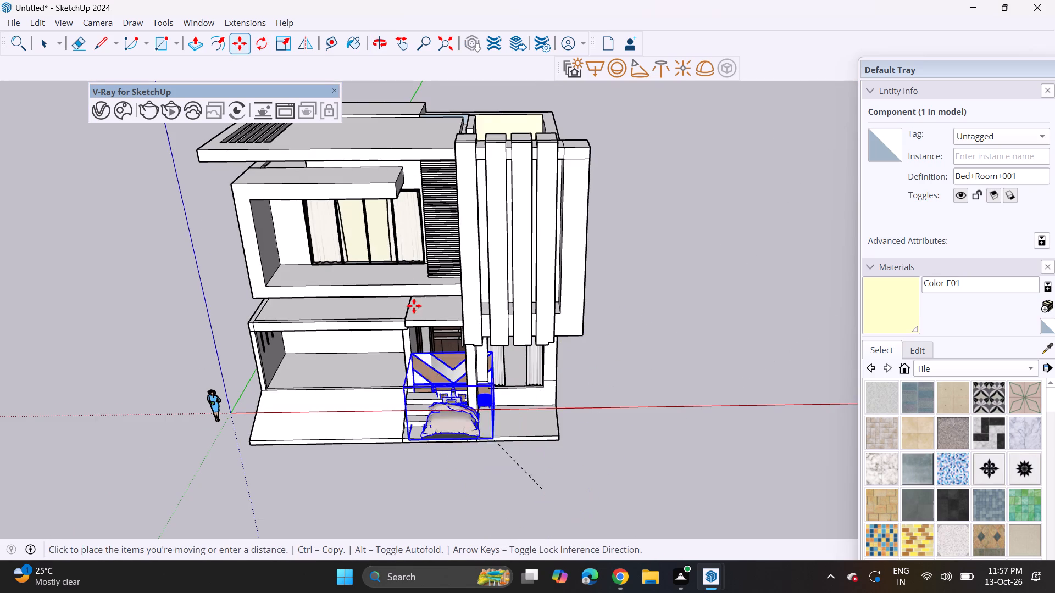
{"action": "middle_click", "coordinate": [377, 226]}
{"action": "middle_click", "coordinate": [377, 226]}
{"action": "scroll", "coordinate": [377, 226], "scroll_direction": "up", "scroll_amount": 12}
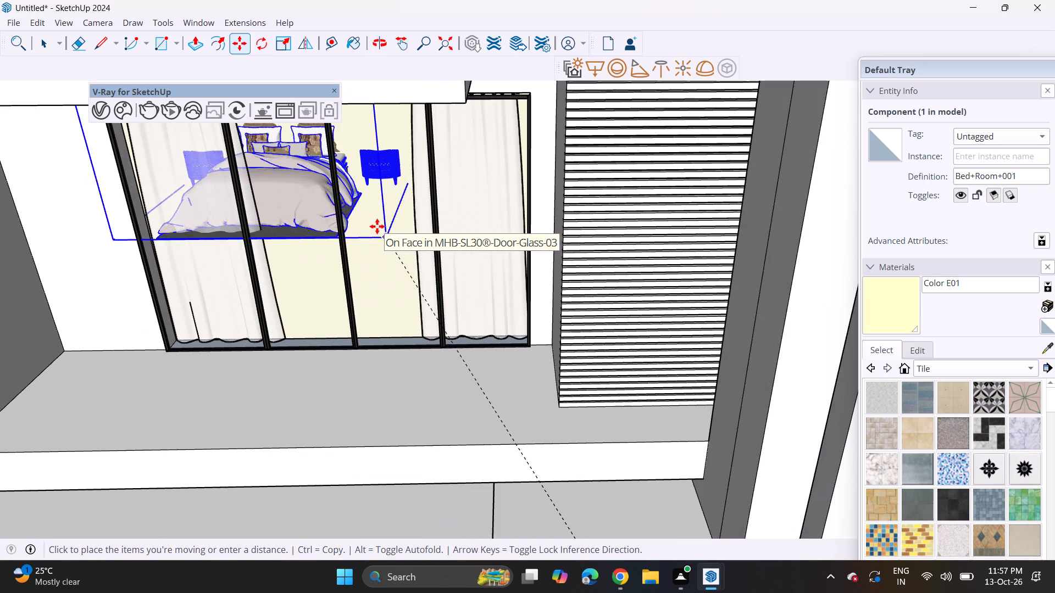
{"action": "left_click", "coordinate": [467, 291]}
Shift the bedroom component slightly toward the back wall of the upper-floor room.
{"action": "middle_click_drag", "start_coordinate": [423, 299], "coordinate": [369, 293]}
{"action": "scroll", "coordinate": [373, 261], "scroll_direction": "up", "scroll_amount": 7}
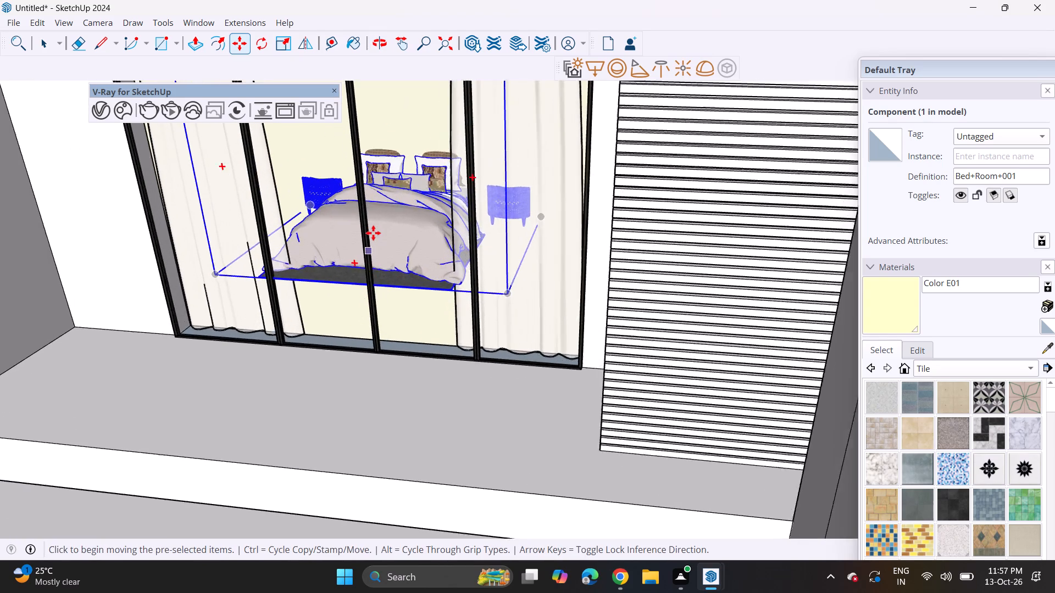
{"action": "middle_click_drag", "start_coordinate": [386, 227], "coordinate": [322, 226]}
{"action": "scroll", "coordinate": [337, 192], "scroll_direction": "up", "scroll_amount": 4}
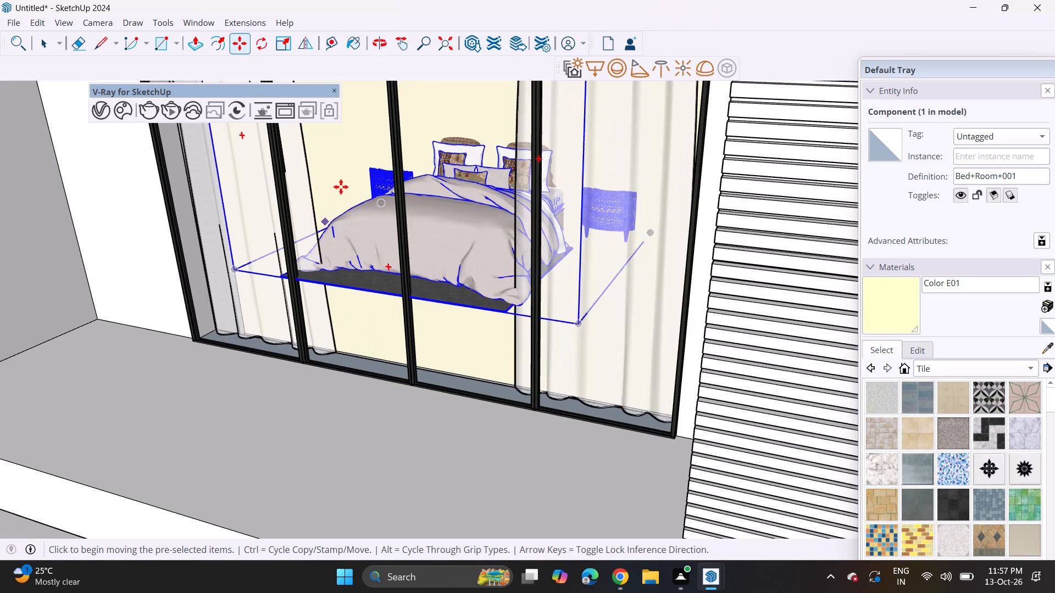
{"action": "scroll", "coordinate": [364, 187], "scroll_direction": "up", "scroll_amount": 4}
{"action": "middle_click_drag", "start_coordinate": [364, 187], "coordinate": [325, 179]}
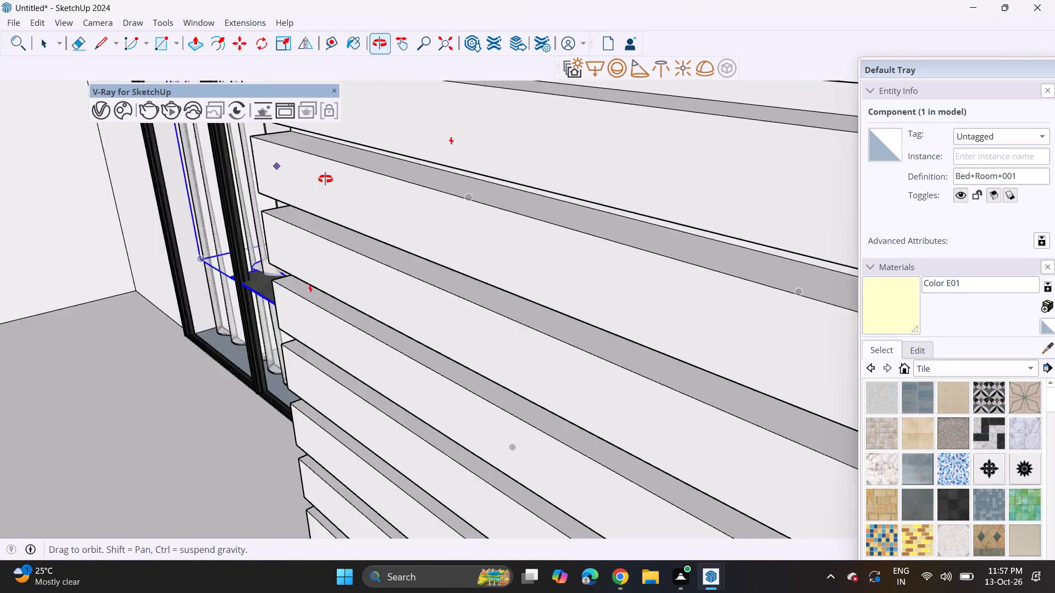
{"action": "middle_click_drag", "start_coordinate": [325, 179], "coordinate": [332, 177]}
{"action": "scroll", "coordinate": [357, 167], "scroll_direction": "up", "scroll_amount": 9}
{"action": "middle_click_drag", "start_coordinate": [360, 167], "coordinate": [130, 204]}
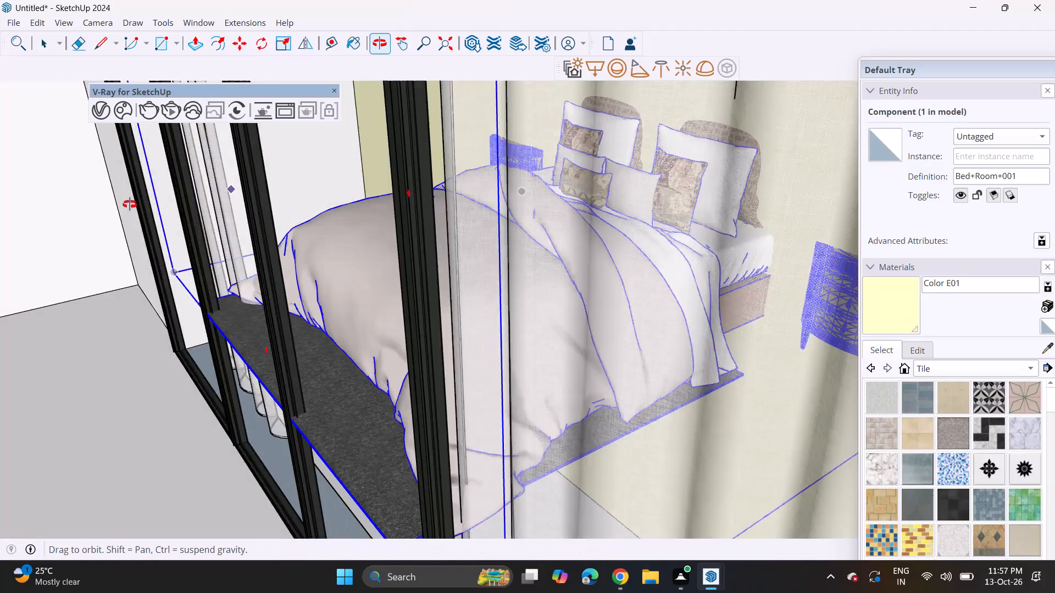
{"action": "middle_click_drag", "start_coordinate": [130, 204], "coordinate": [38, 196]}
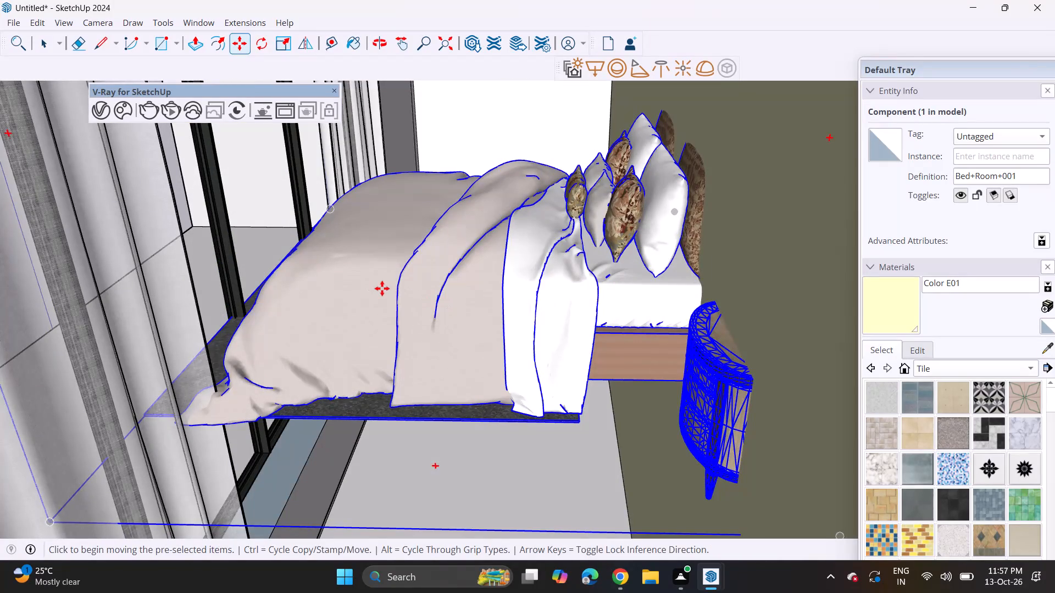
{"action": "left_click", "coordinate": [382, 288]}
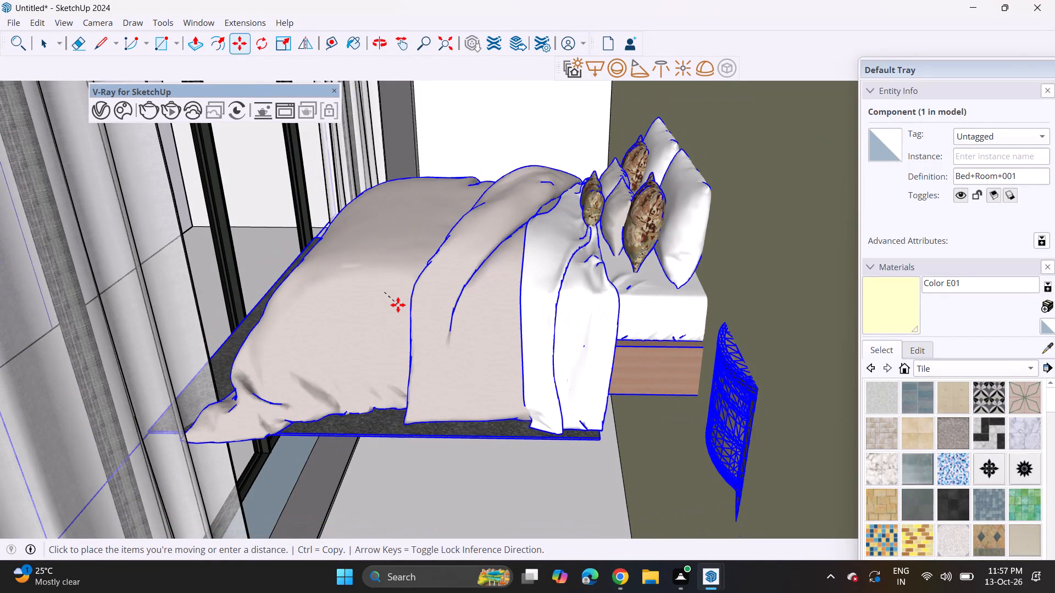
{"action": "left_click", "coordinate": [398, 305]}
Scale the bedroom component down uniformly from its upper back corner so it fits within the upper-floor room's depth.
{"action": "scroll", "coordinate": [397, 305], "scroll_direction": "down", "scroll_amount": 1}
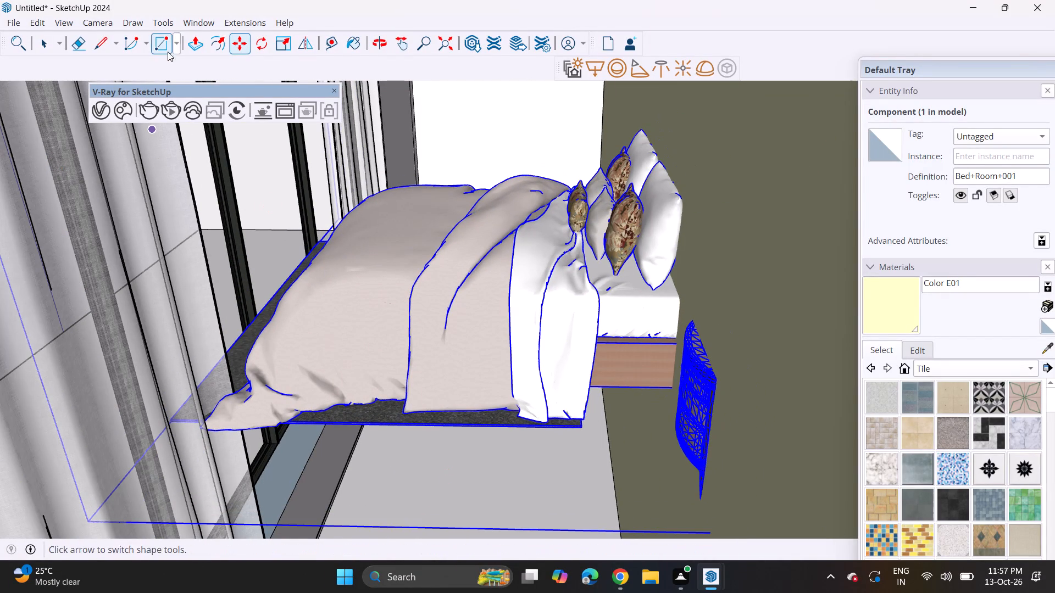
{"action": "left_click", "coordinate": [279, 42]}
{"action": "scroll", "coordinate": [587, 228], "scroll_direction": "down", "scroll_amount": 5}
{"action": "middle_click_drag", "start_coordinate": [610, 232], "coordinate": [520, 299]}
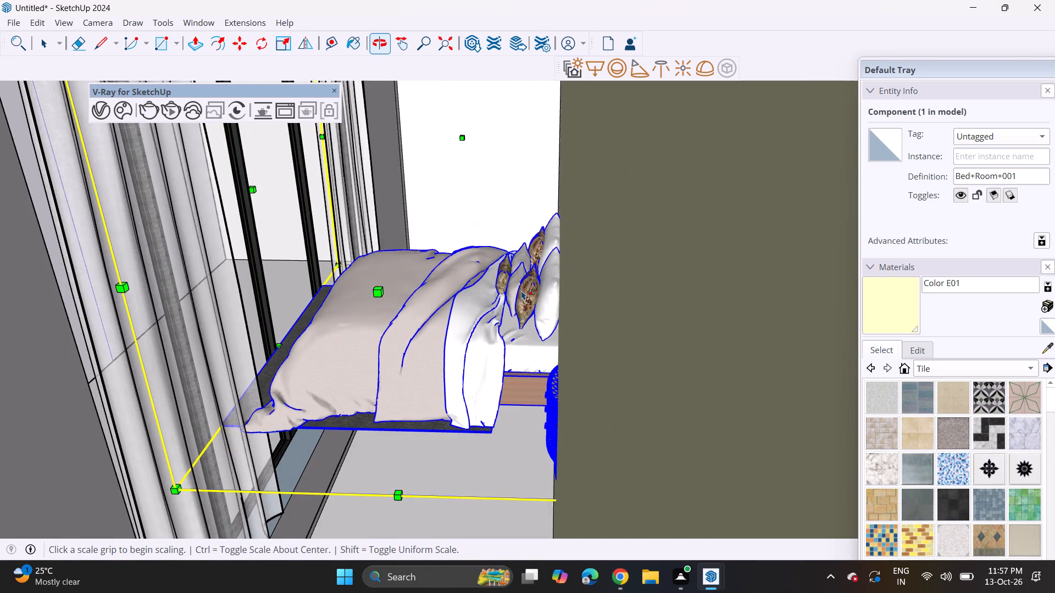
{"action": "scroll", "coordinate": [537, 273], "scroll_direction": "down", "scroll_amount": 4}
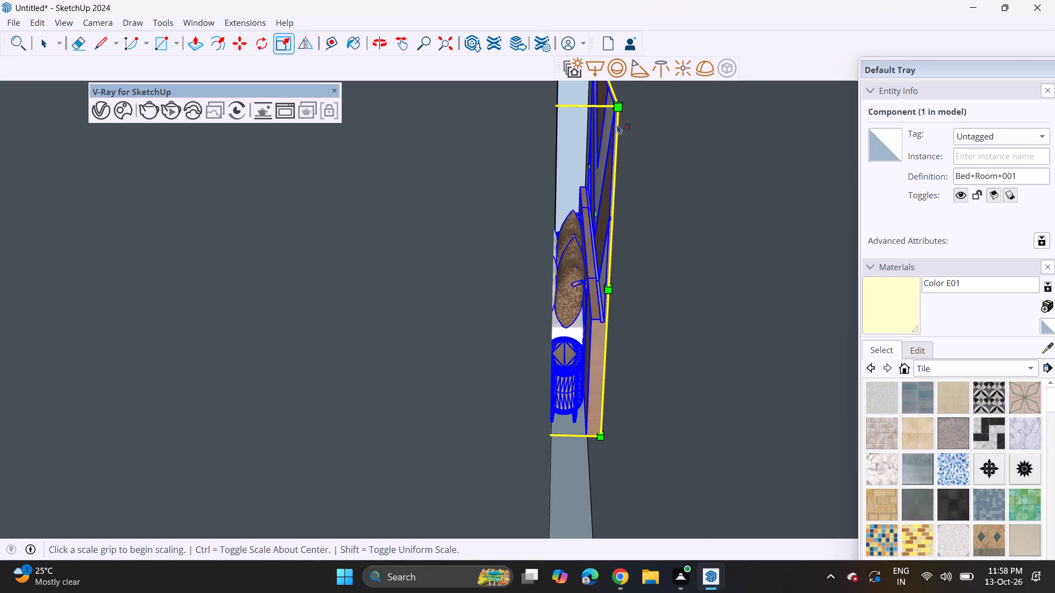
{"action": "left_click_drag", "start_coordinate": [623, 105], "coordinate": [613, 112]}
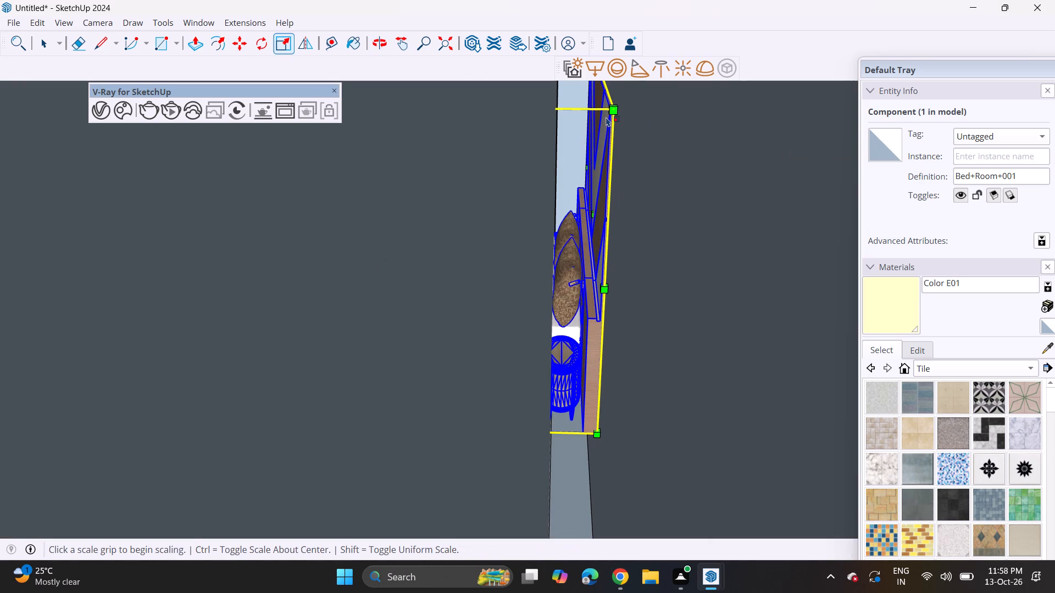
{"action": "left_click", "coordinate": [614, 112]}
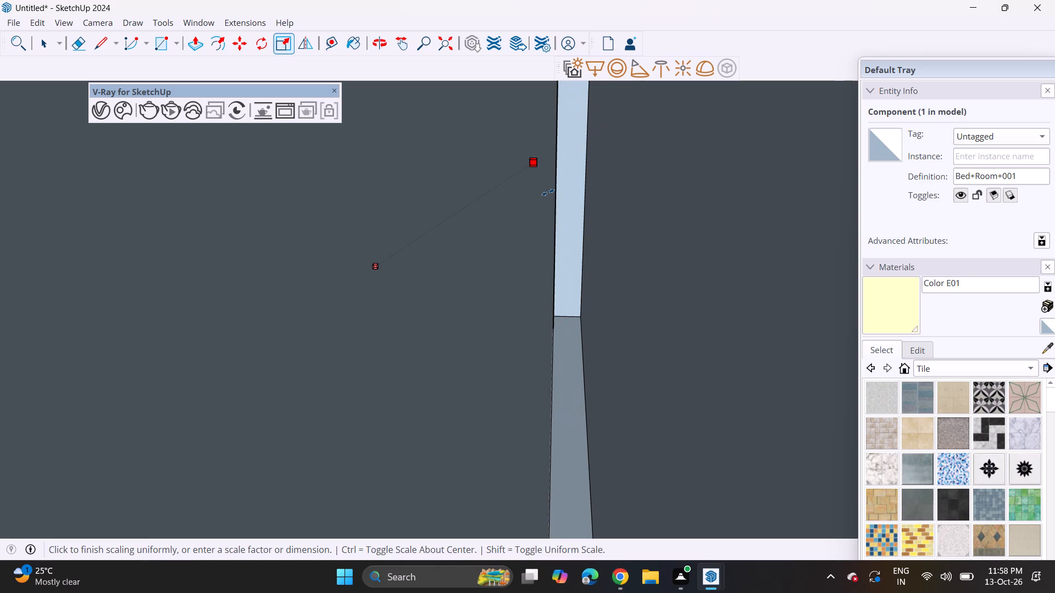
{"action": "left_click", "coordinate": [529, 217]}
{"action": "middle_click_drag", "start_coordinate": [497, 230], "coordinate": [672, 205], "text": "shift"}
{"action": "middle_click_drag", "start_coordinate": [519, 284], "coordinate": [532, 285]}
Move the bedroom component a short distance along the green axis toward the room's back wall.
{"action": "scroll", "coordinate": [531, 285], "scroll_direction": "up", "scroll_amount": 1}
{"action": "middle_click_drag", "start_coordinate": [408, 285], "coordinate": [421, 299]}
{"action": "key", "text": "space"}
{"action": "type", "text": "M"}
{"action": "left_click", "coordinate": [428, 321]}
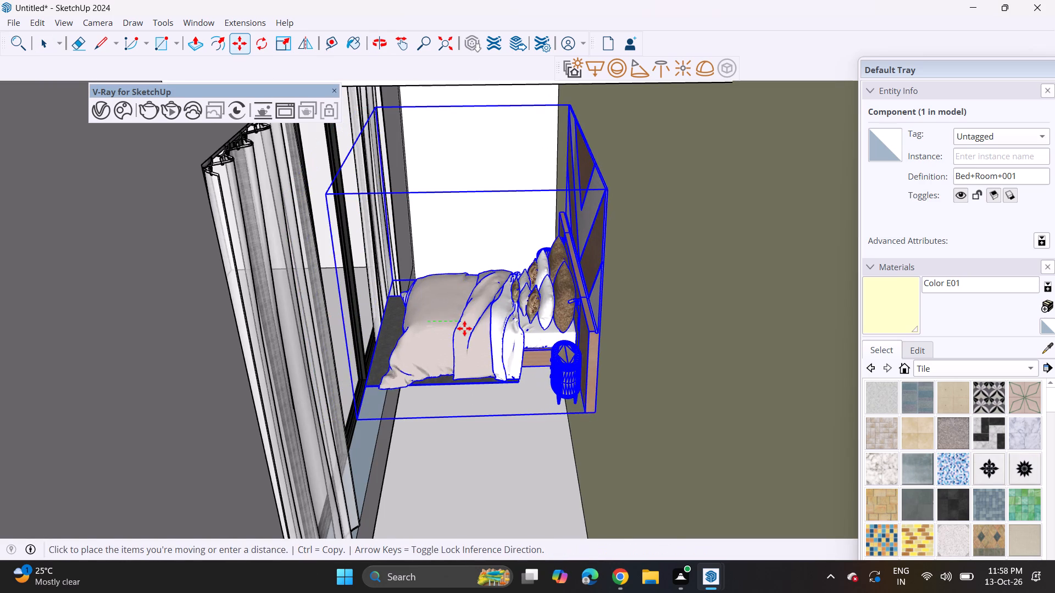
{"action": "left_click", "coordinate": [465, 330]}
Lower the bedroom component so its base sits at the bottom of the upper-floor window.
{"action": "middle_click_drag", "start_coordinate": [370, 422], "coordinate": [366, 419]}
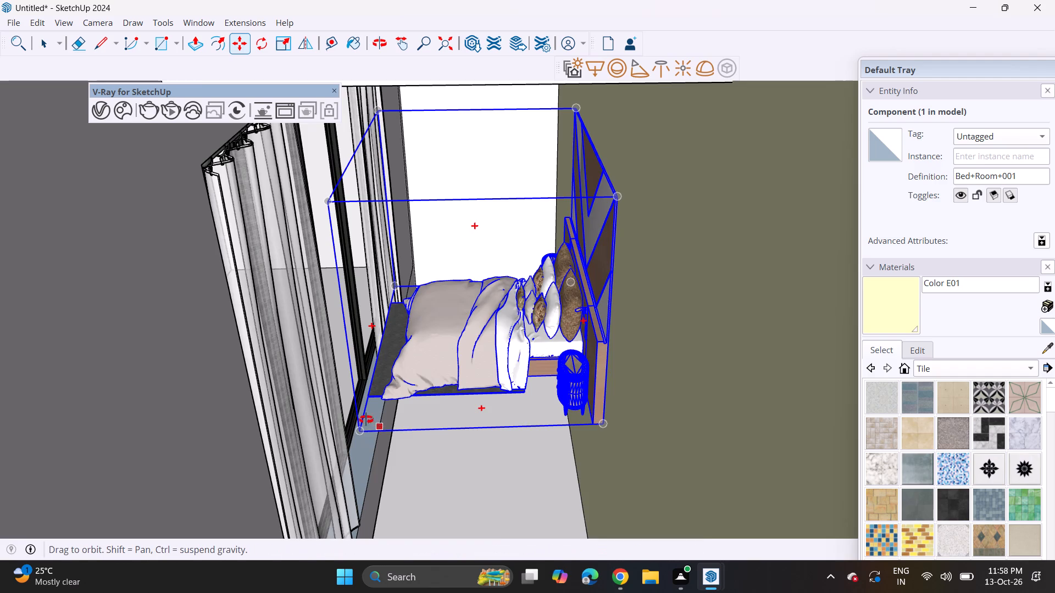
{"action": "middle_click_drag", "start_coordinate": [366, 419], "coordinate": [360, 329]}
{"action": "left_click", "coordinate": [340, 214]}
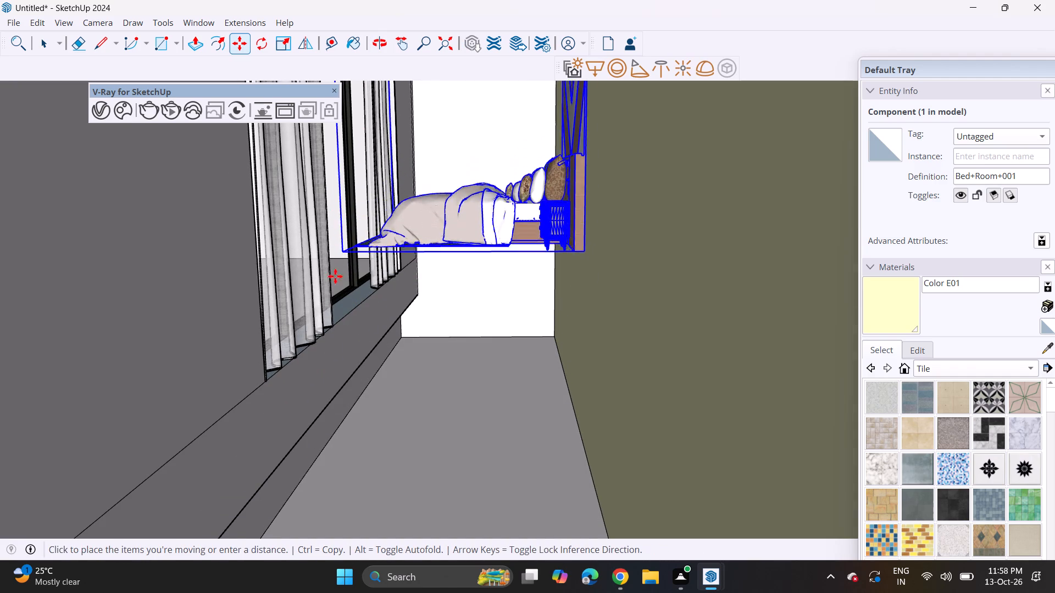
{"action": "left_click", "coordinate": [327, 332]}
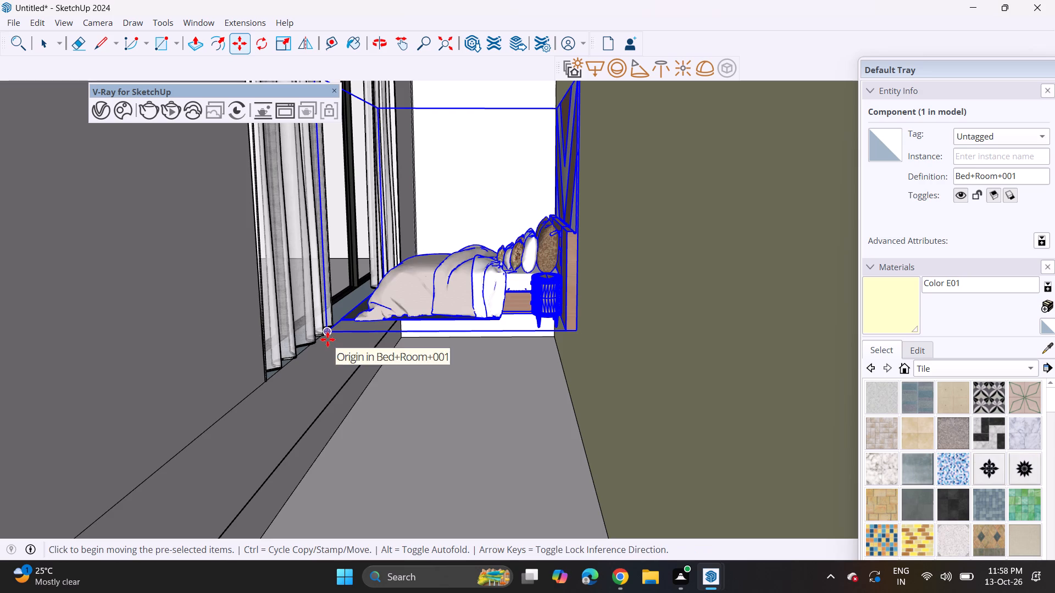
Examine from outside and inside how the bedroom component fits between the curtains and the back wall.
{"action": "middle_click_drag", "start_coordinate": [347, 335], "coordinate": [734, 325]}
{"action": "middle_click_drag", "start_coordinate": [676, 306], "coordinate": [451, 311], "text": "shift"}
{"action": "scroll", "coordinate": [458, 305], "scroll_direction": "down", "scroll_amount": 7}
{"action": "middle_click_drag", "start_coordinate": [468, 286], "coordinate": [426, 353], "text": "shift"}
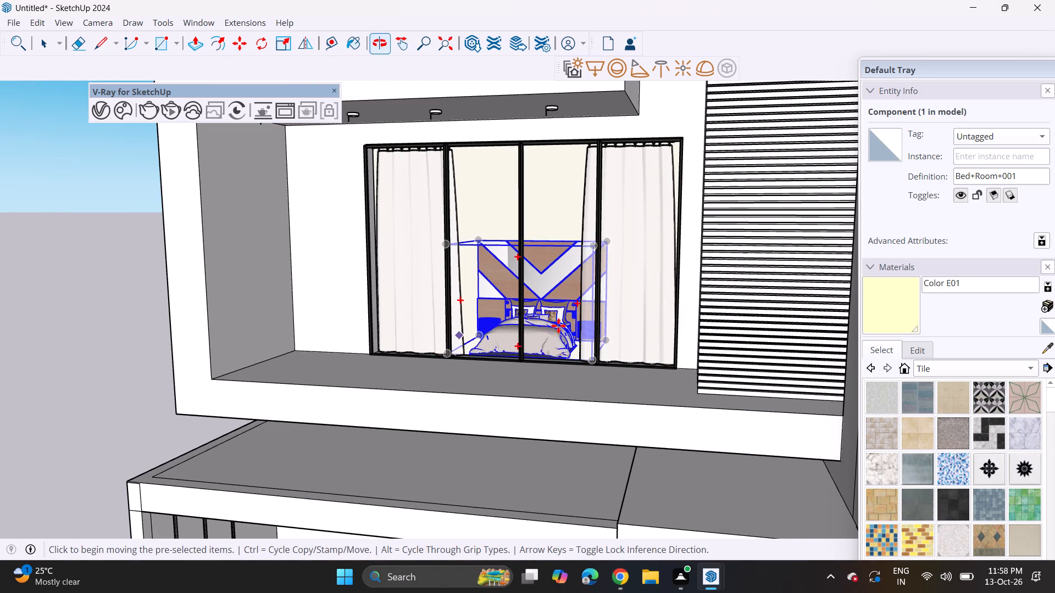
{"action": "middle_click_drag", "start_coordinate": [557, 326], "coordinate": [467, 357]}
{"action": "scroll", "coordinate": [565, 295], "scroll_direction": "up", "scroll_amount": 12}
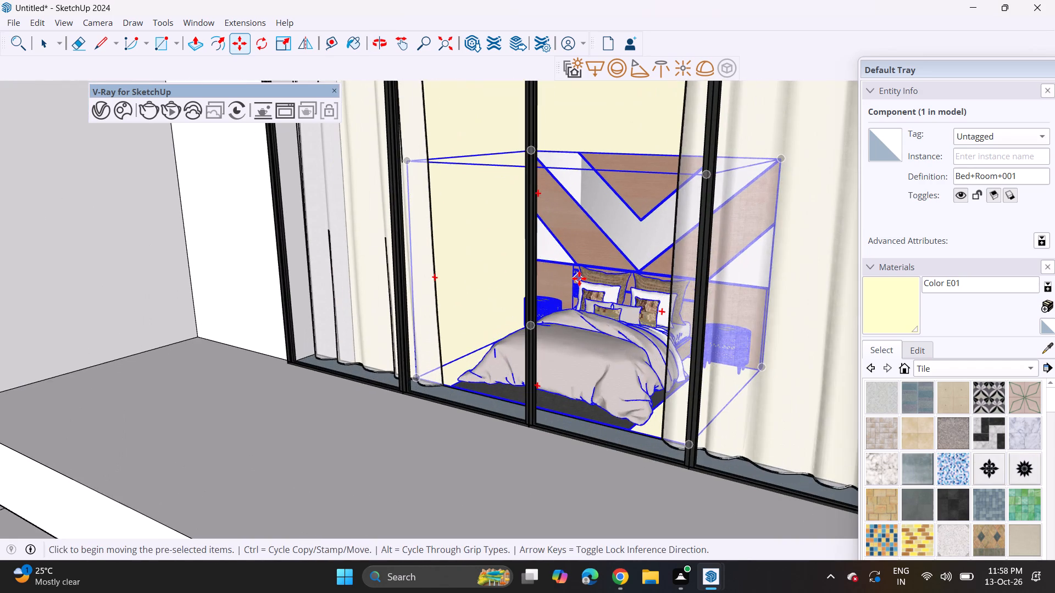
{"action": "middle_click_drag", "start_coordinate": [605, 268], "coordinate": [287, 299]}
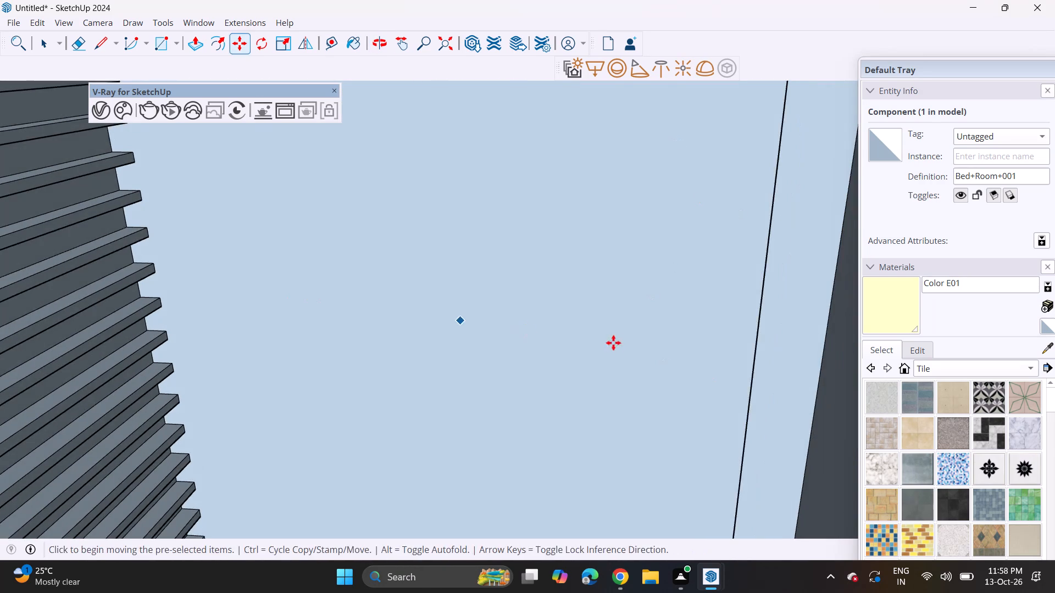
{"action": "middle_click_drag", "start_coordinate": [615, 342], "coordinate": [107, 337], "text": "shift"}
{"action": "middle_click_drag", "start_coordinate": [682, 294], "coordinate": [562, 273]}
{"action": "middle_click_drag", "start_coordinate": [560, 270], "coordinate": [684, 270]}
{"action": "scroll", "coordinate": [557, 293], "scroll_direction": "down", "scroll_amount": 4}
{"action": "scroll", "coordinate": [337, 294], "scroll_direction": "down", "scroll_amount": 3}
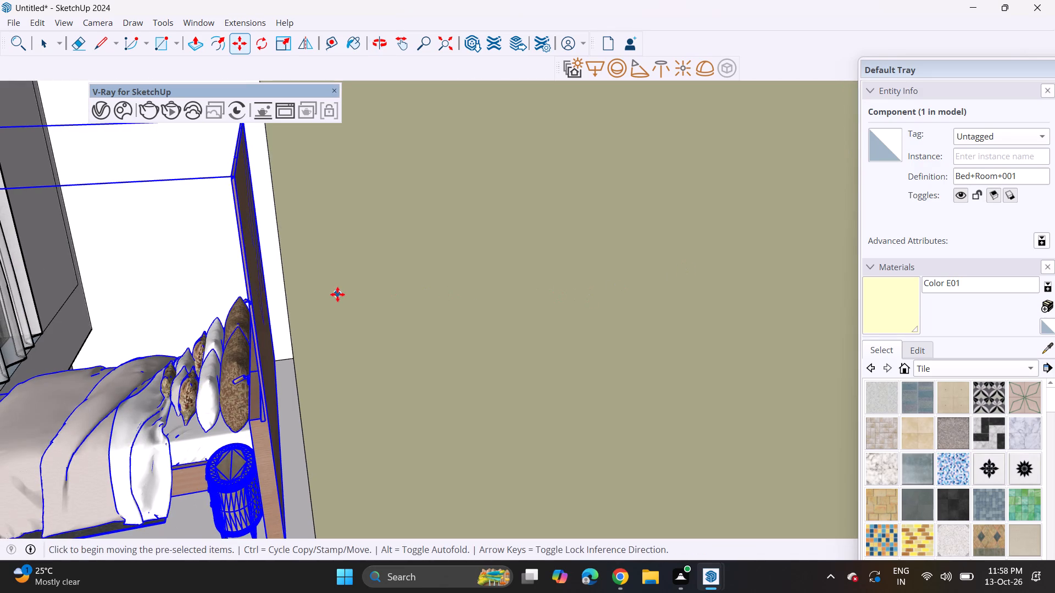
{"action": "middle_click_drag", "start_coordinate": [290, 327], "coordinate": [593, 292]}
{"action": "scroll", "coordinate": [391, 284], "scroll_direction": "down", "scroll_amount": 2}
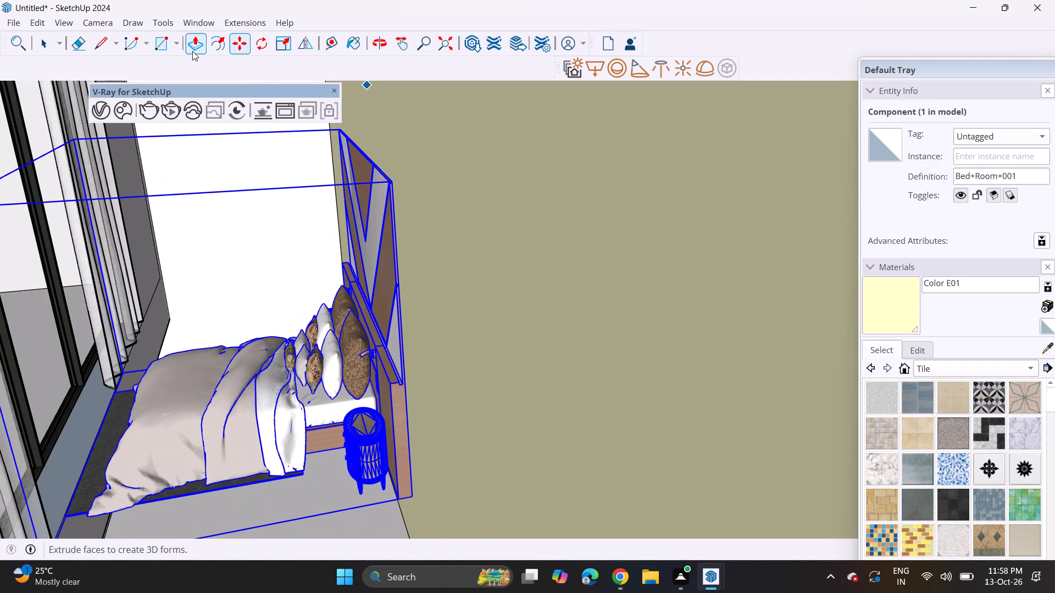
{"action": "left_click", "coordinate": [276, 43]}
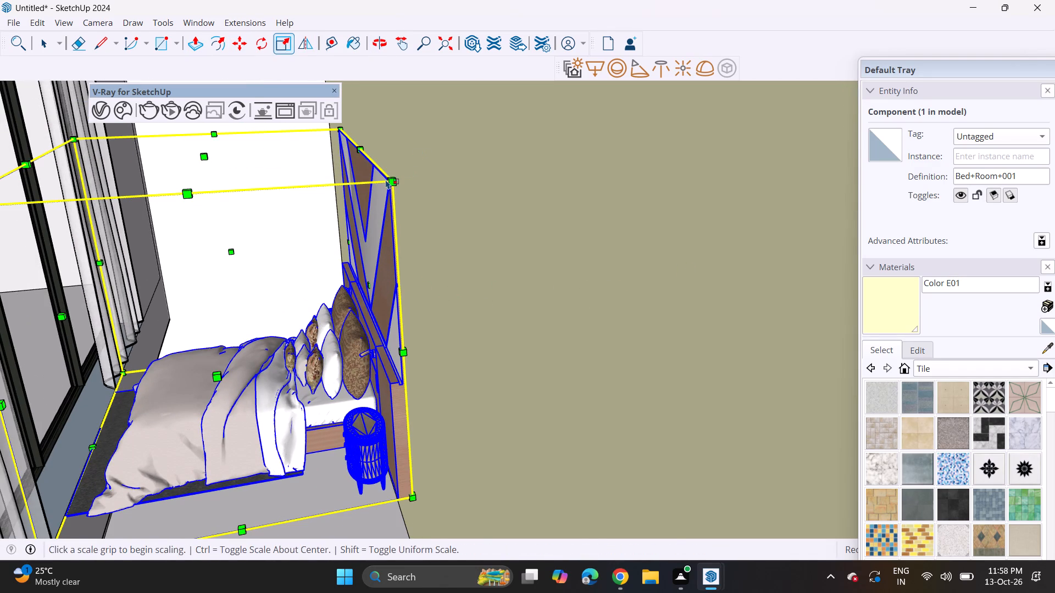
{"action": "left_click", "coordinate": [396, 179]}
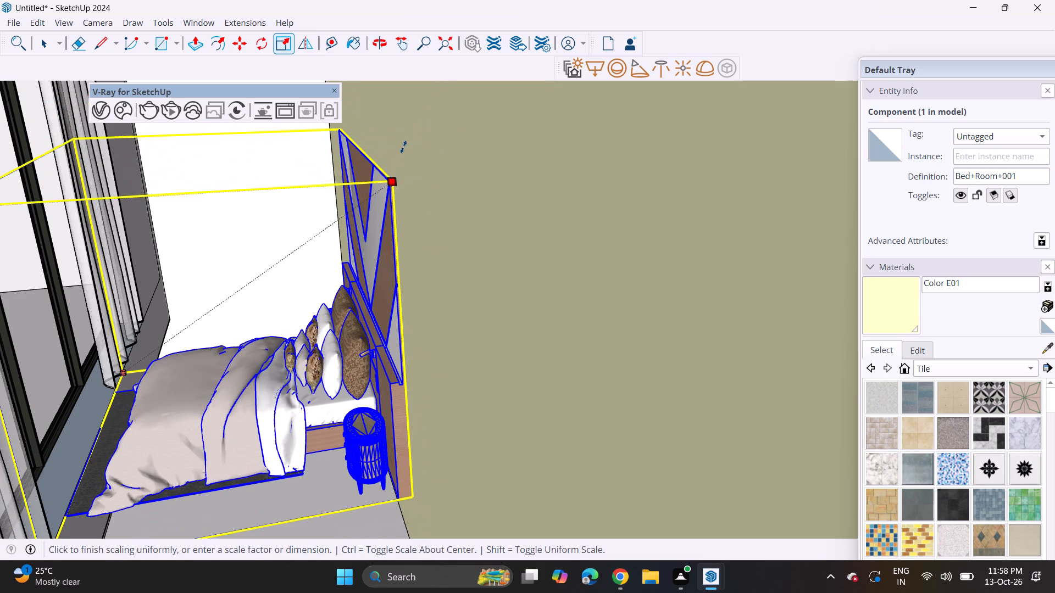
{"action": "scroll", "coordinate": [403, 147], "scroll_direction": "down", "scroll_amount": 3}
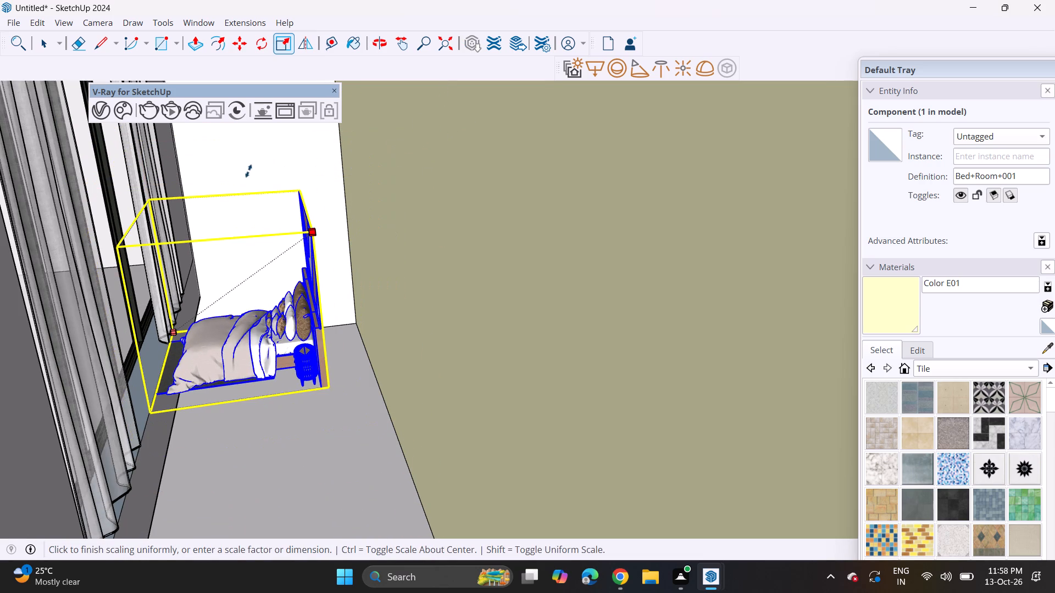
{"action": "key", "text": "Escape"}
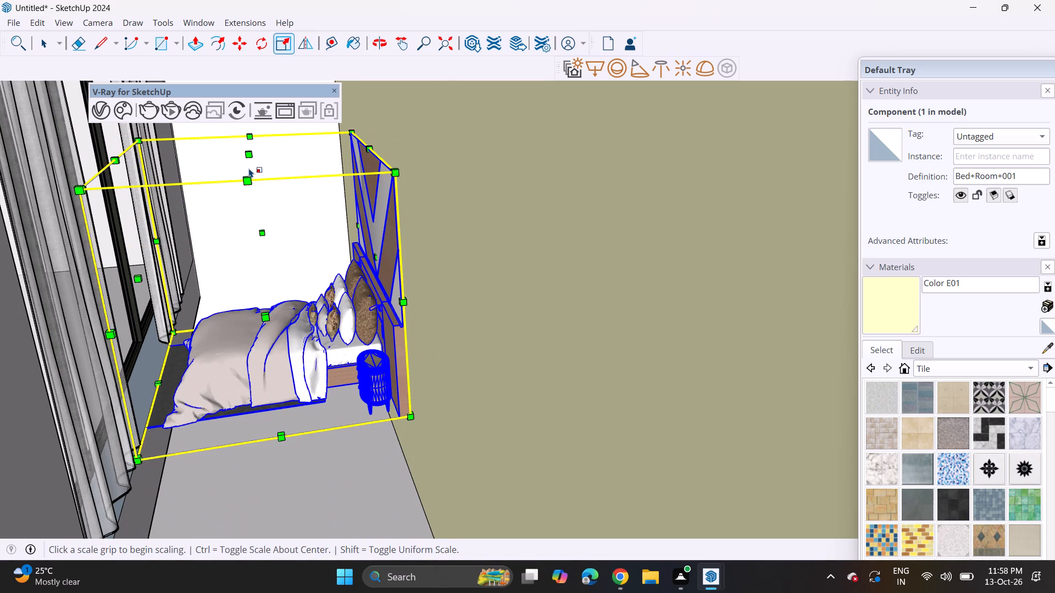
Scale the bedroom component's height upward until its headboard panelling reaches the top of the upper-floor window.
{"action": "left_click", "coordinate": [251, 154]}
{"action": "scroll", "coordinate": [269, 126], "scroll_direction": "down", "scroll_amount": 3}
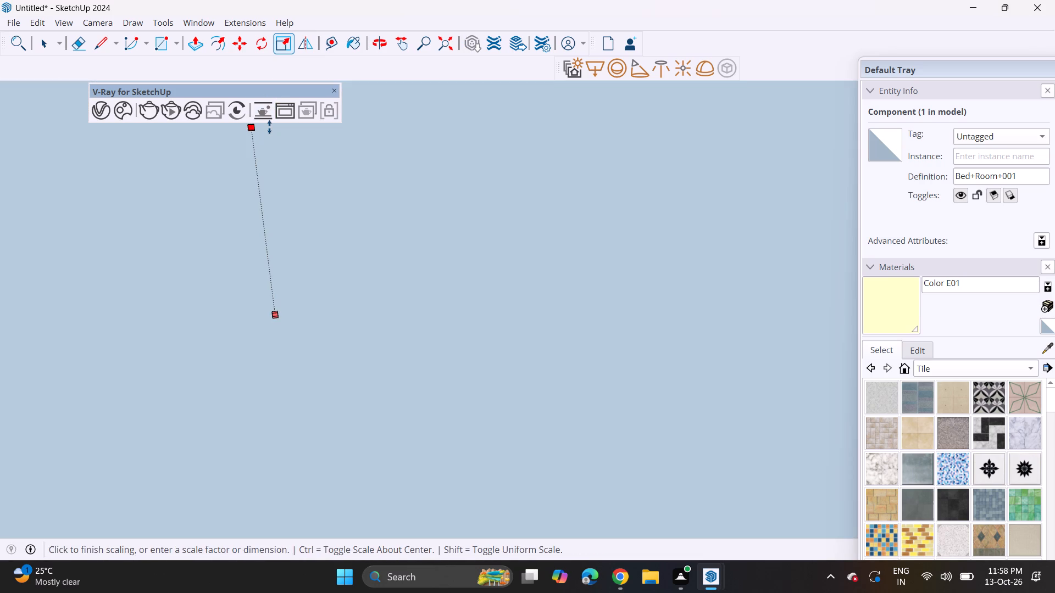
{"action": "scroll", "coordinate": [269, 127], "scroll_direction": "up", "scroll_amount": 15}
{"action": "middle_click_drag", "start_coordinate": [274, 131], "coordinate": [293, 197]}
{"action": "scroll", "coordinate": [293, 194], "scroll_direction": "down", "scroll_amount": 18}
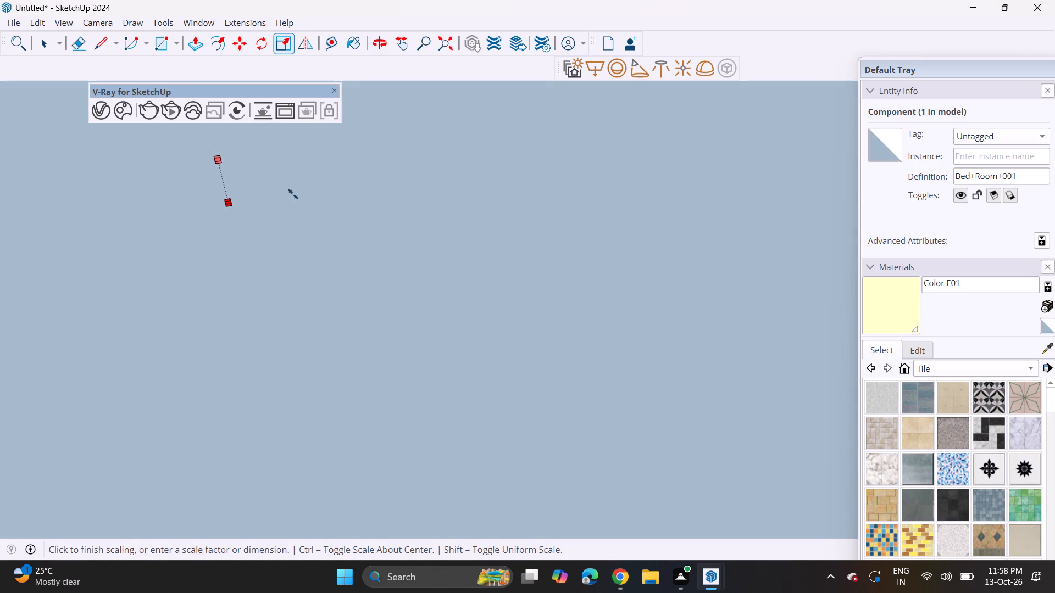
{"action": "scroll", "coordinate": [293, 194], "scroll_direction": "down", "scroll_amount": 20}
{"action": "scroll", "coordinate": [293, 194], "scroll_direction": "down", "scroll_amount": 20}
{"action": "middle_click_drag", "start_coordinate": [248, 278], "coordinate": [399, 192]}
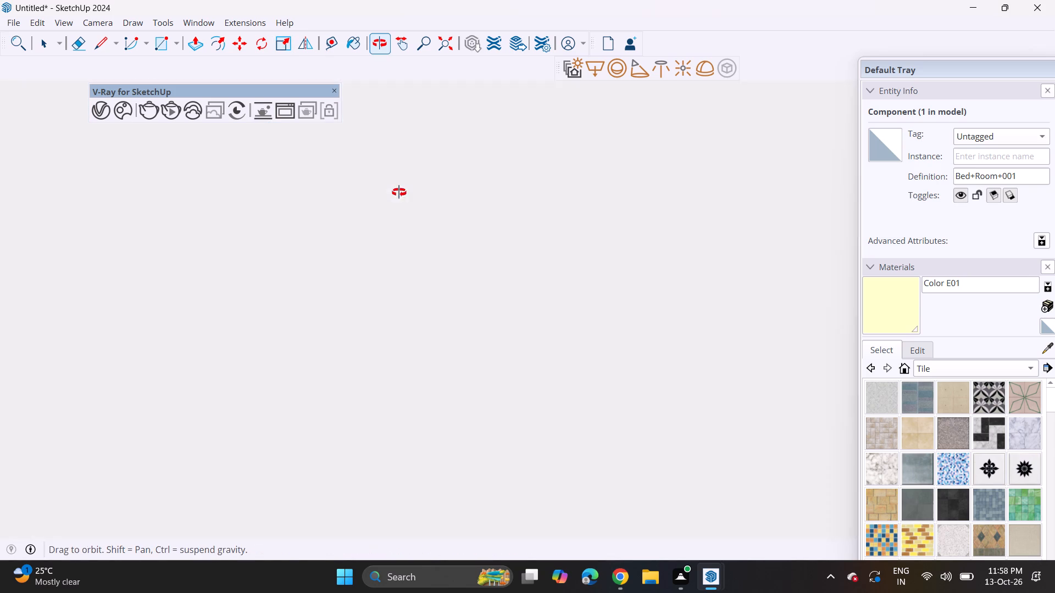
{"action": "middle_click_drag", "start_coordinate": [399, 192], "coordinate": [460, 146]}
{"action": "scroll", "coordinate": [460, 146], "scroll_direction": "down", "scroll_amount": 9}
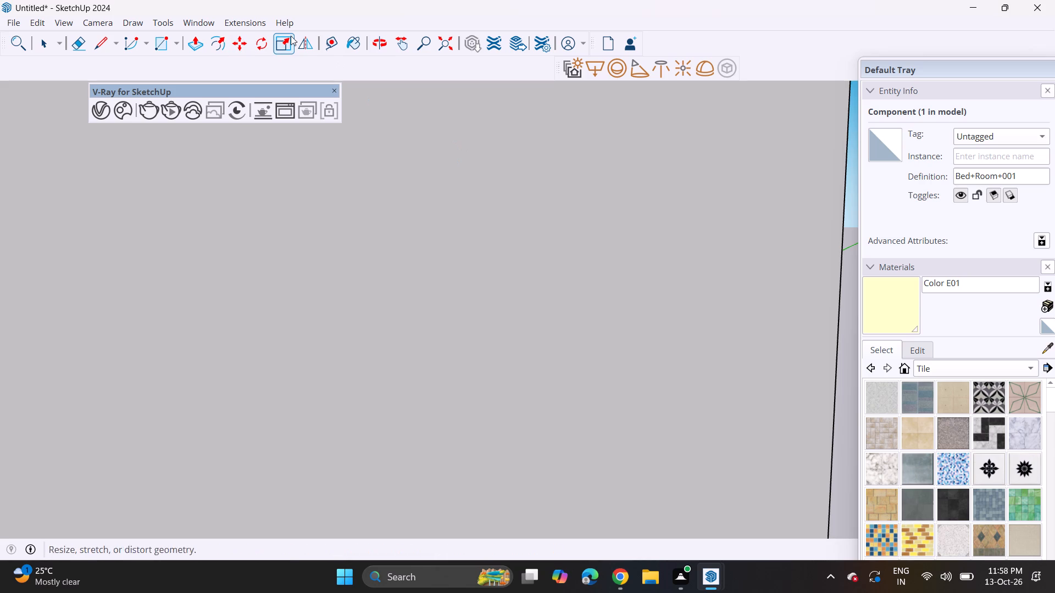
{"action": "left_click", "coordinate": [446, 46]}
{"action": "middle_click_drag", "start_coordinate": [429, 197], "coordinate": [546, 196]}
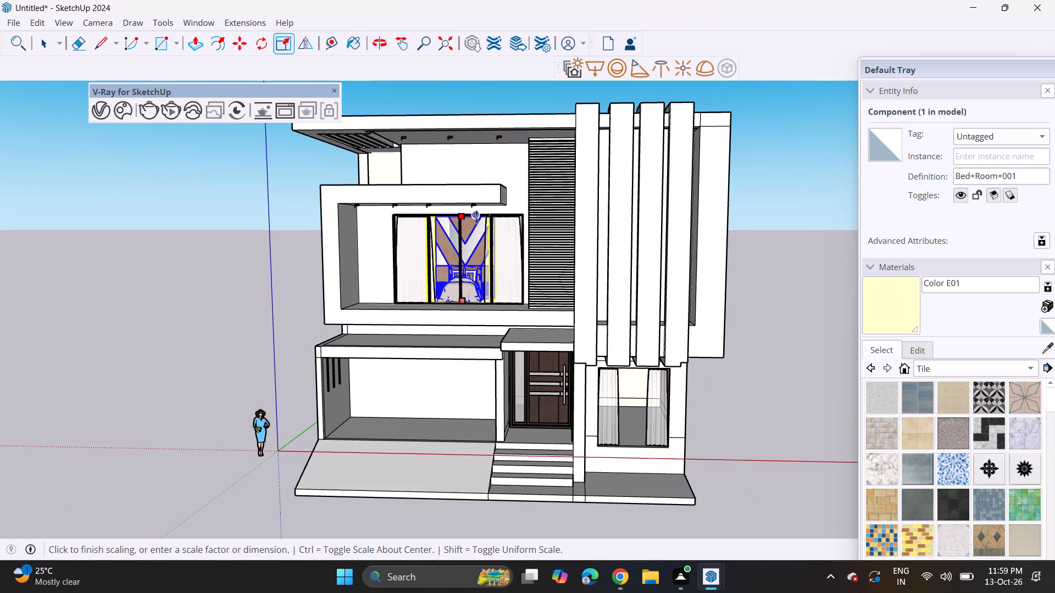
{"action": "left_click", "coordinate": [476, 217]}
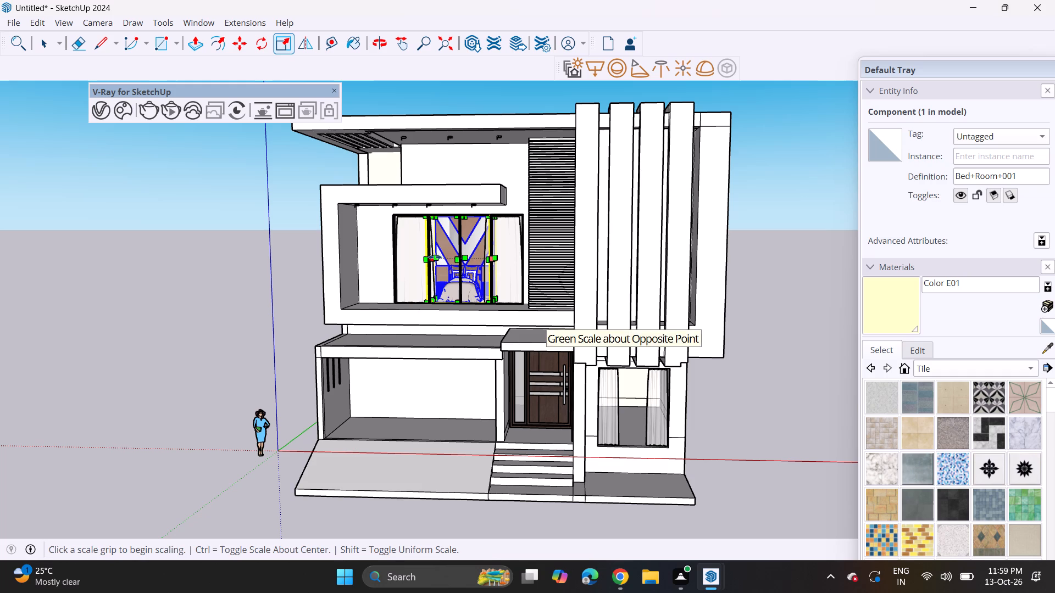
Scale the bedroom component wider along the red axis on both sides until it spans the upper-floor window's full width.
{"action": "left_click", "coordinate": [435, 257]}
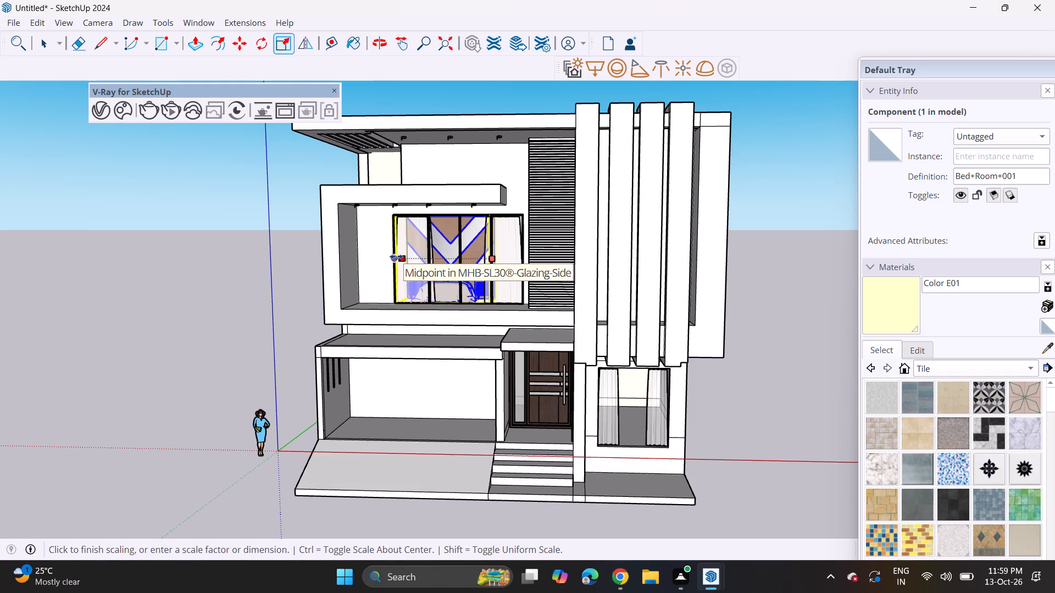
{"action": "left_click", "coordinate": [396, 256]}
{"action": "middle_click_drag", "start_coordinate": [487, 265], "coordinate": [590, 283]}
{"action": "left_click", "coordinate": [457, 260]}
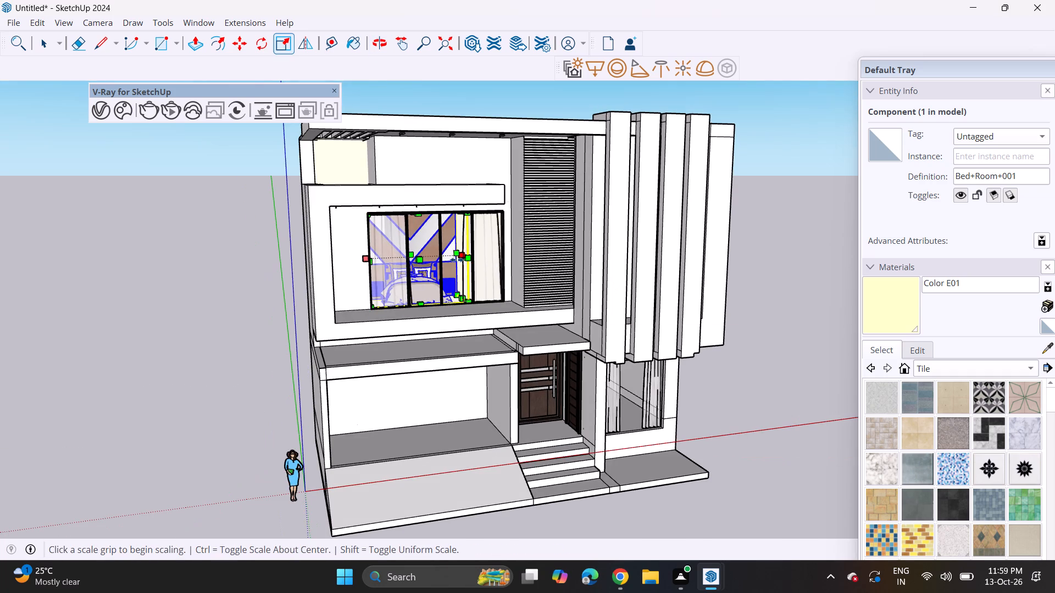
{"action": "left_click", "coordinate": [505, 256]}
{"action": "middle_click_drag", "start_coordinate": [475, 317], "coordinate": [324, 279]}
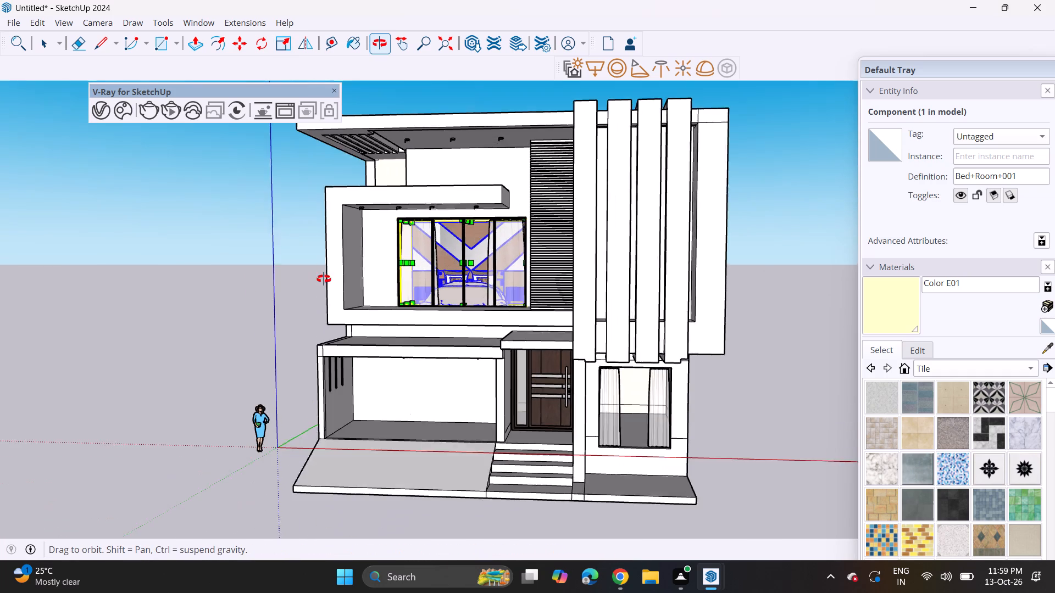
{"action": "middle_click_drag", "start_coordinate": [324, 279], "coordinate": [312, 279]}
{"action": "key", "text": "space"}
{"action": "left_click", "coordinate": [303, 284]}
{"action": "scroll", "coordinate": [303, 284], "scroll_direction": "down", "scroll_amount": 3}
{"action": "middle_click_drag", "start_coordinate": [323, 296], "coordinate": [357, 221]}
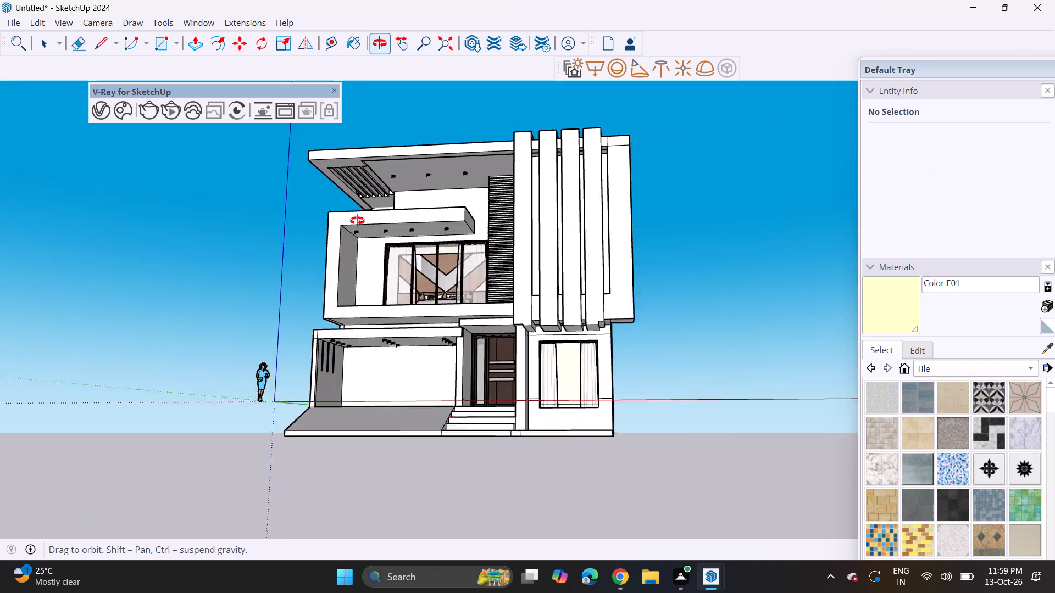
{"action": "middle_click_drag", "start_coordinate": [357, 221], "coordinate": [421, 310]}
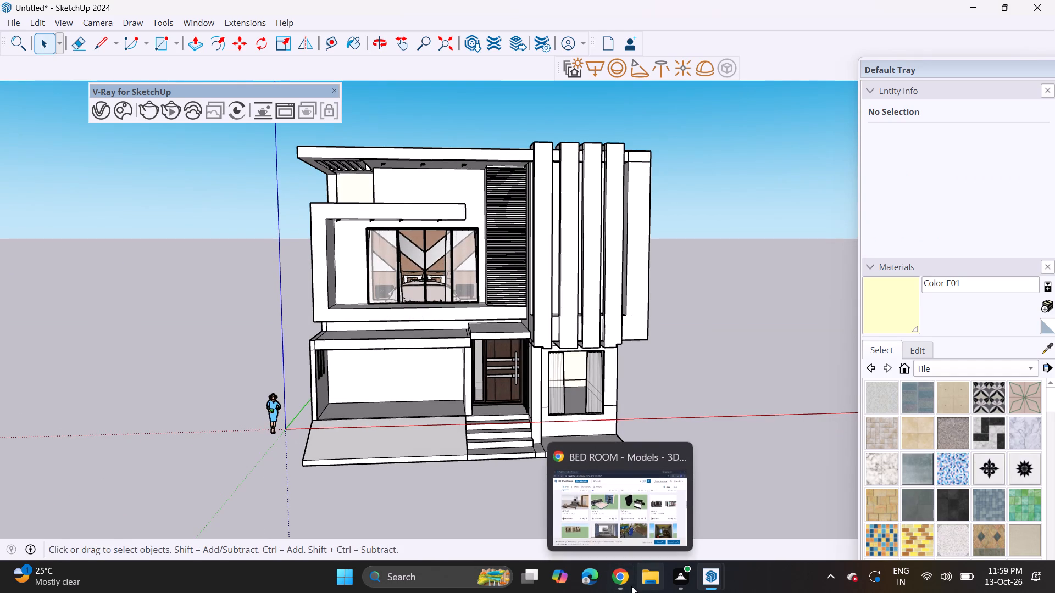
Switch to Chrome and download the 6.3 MB "bed room" model from the 3D Warehouse results.
{"action": "left_click", "coordinate": [622, 583]}
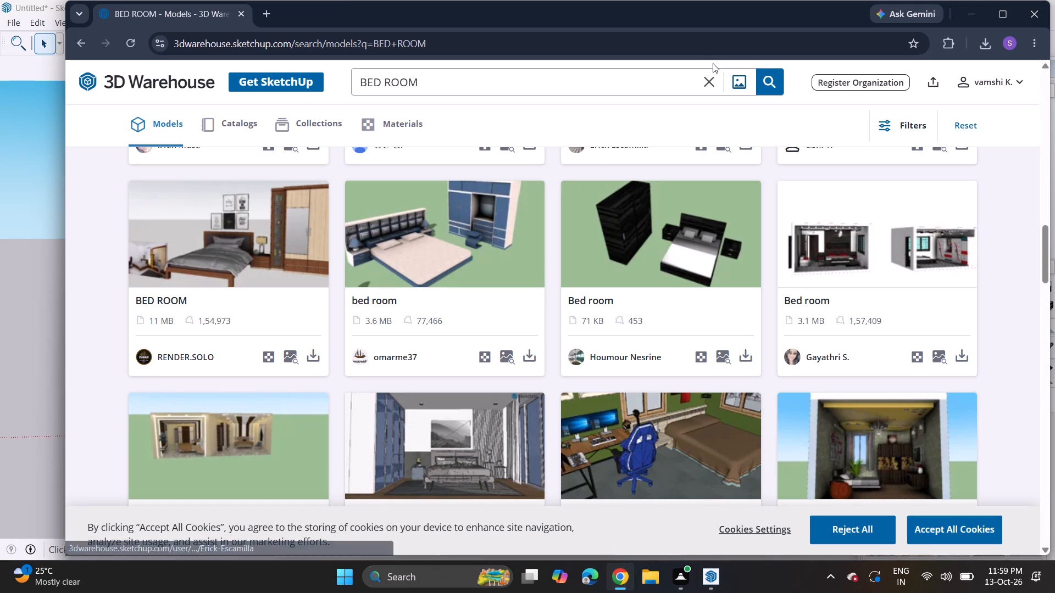
{"action": "left_click", "coordinate": [712, 83]}
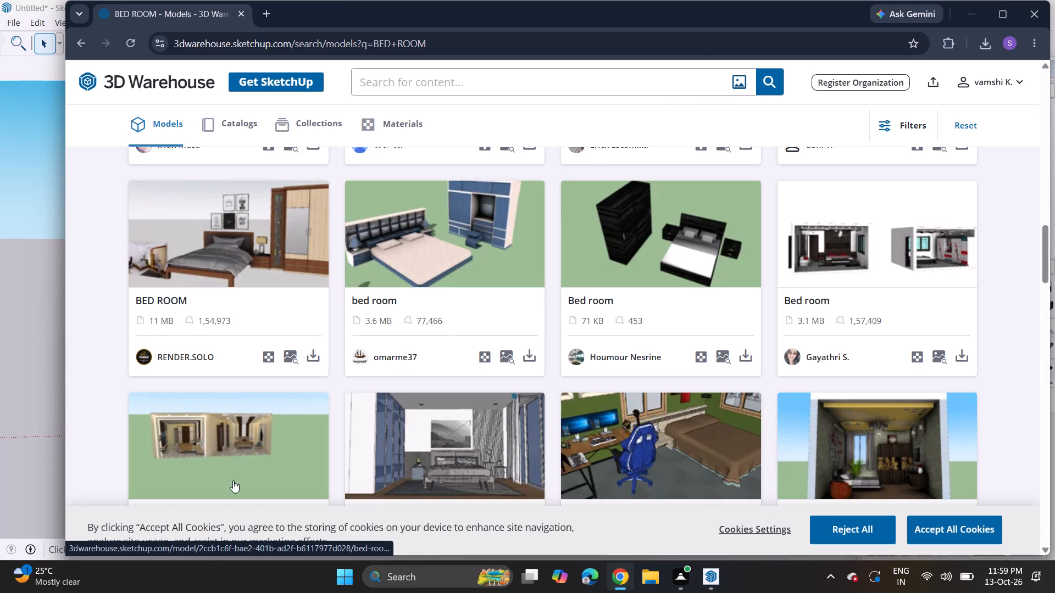
{"action": "scroll", "coordinate": [238, 455], "scroll_direction": "up", "scroll_amount": 3}
{"action": "scroll", "coordinate": [238, 455], "scroll_direction": "down", "scroll_amount": 5}
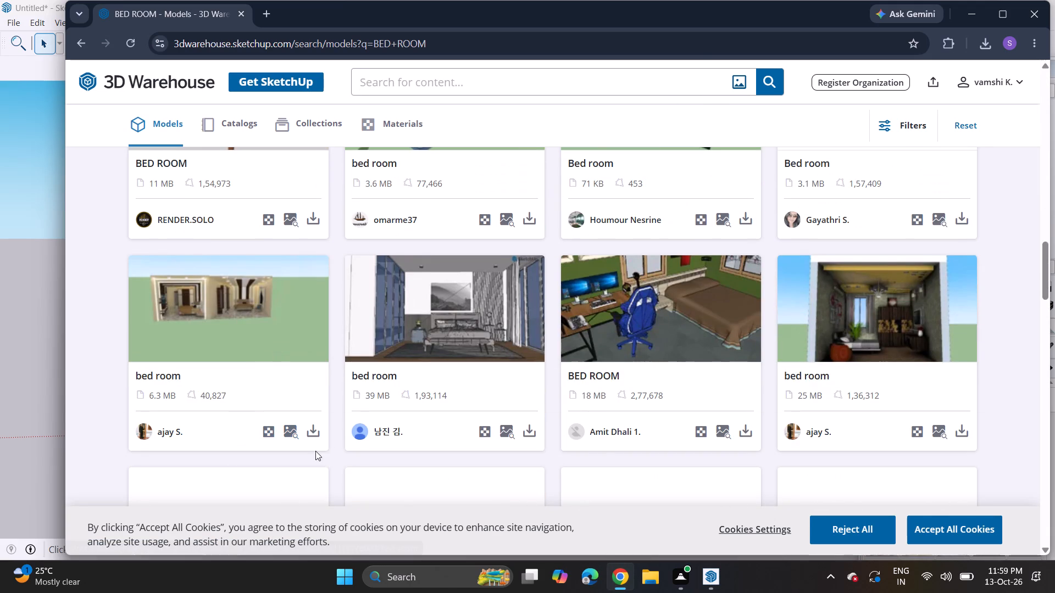
{"action": "left_click", "coordinate": [320, 432]}
{"action": "left_click", "coordinate": [321, 462]}
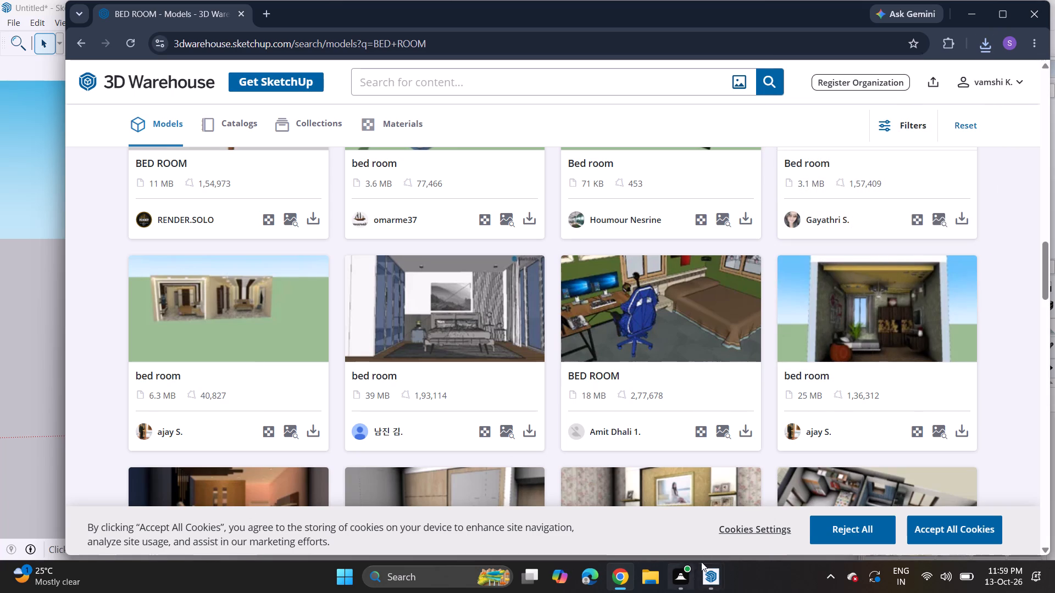
Switch back to the SketchUp house model, import the bed+room+' file from Downloads and place it beside the house's curtained ground-floor window.
{"action": "left_click", "coordinate": [707, 576]}
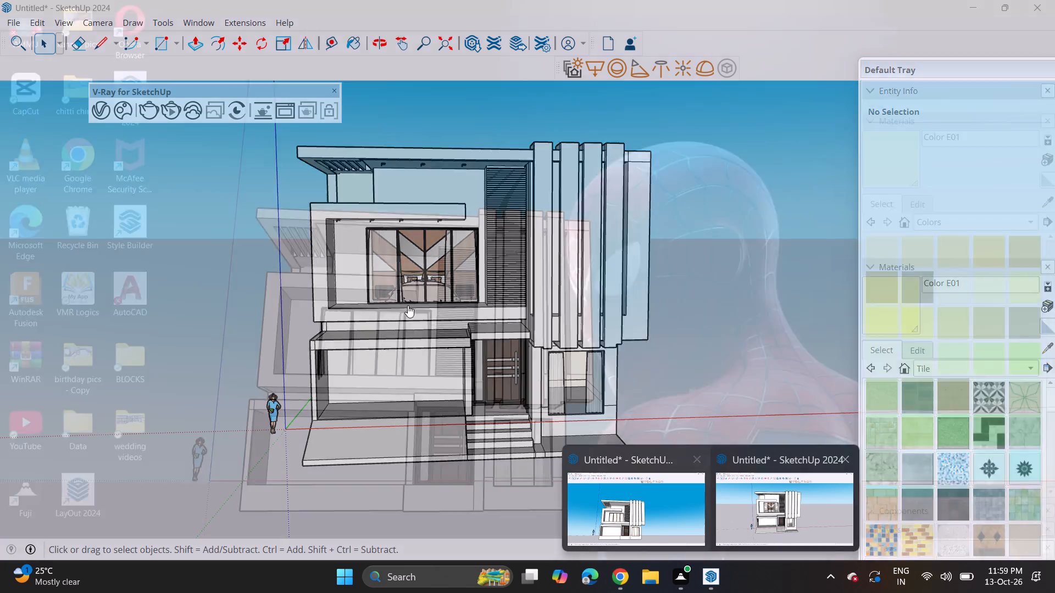
{"action": "left_click", "coordinate": [755, 505]}
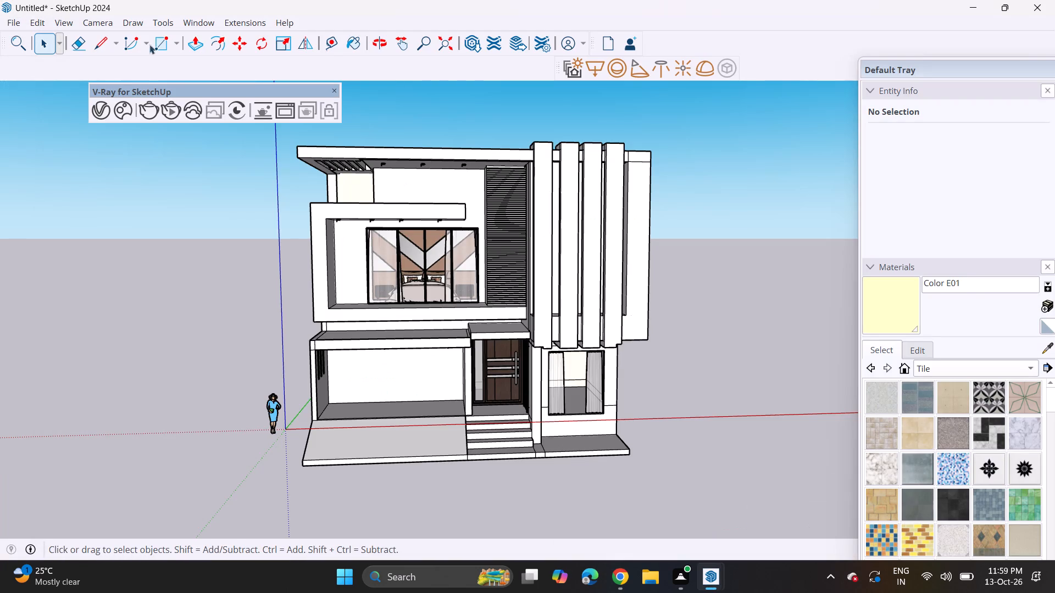
{"action": "left_click", "coordinate": [9, 26]}
{"action": "left_click", "coordinate": [31, 222]}
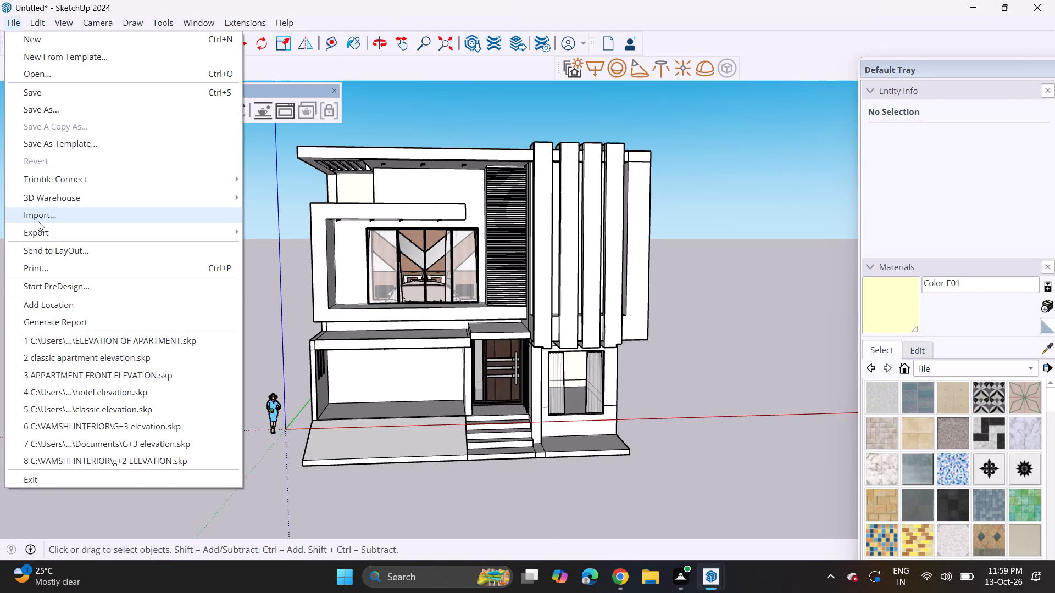
{"action": "scroll", "coordinate": [180, 176], "scroll_direction": "down", "scroll_amount": 3}
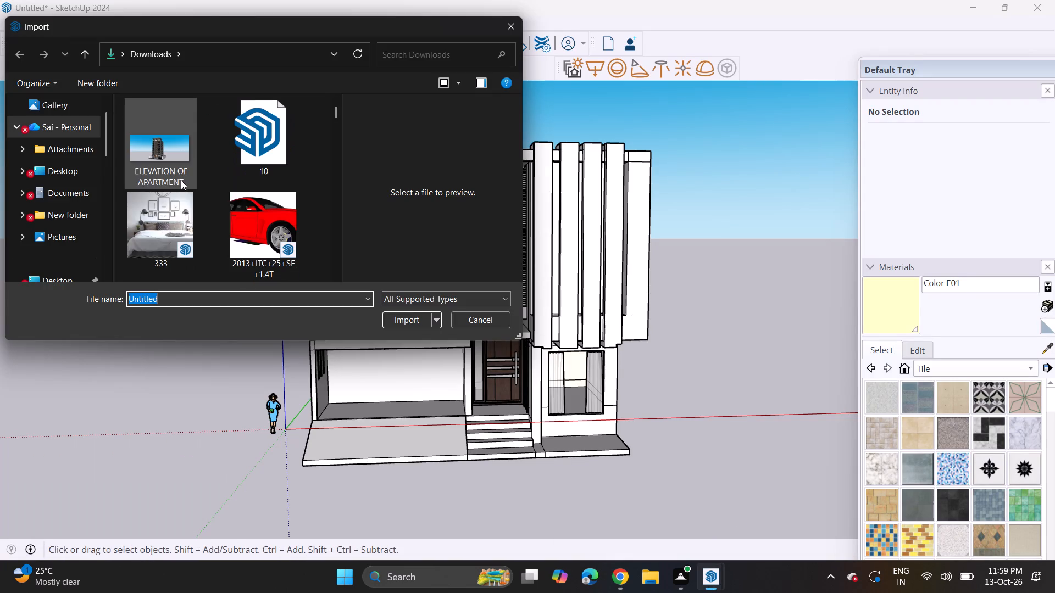
{"action": "scroll", "coordinate": [181, 180], "scroll_direction": "down", "scroll_amount": 2}
{"action": "left_click", "coordinate": [265, 122]}
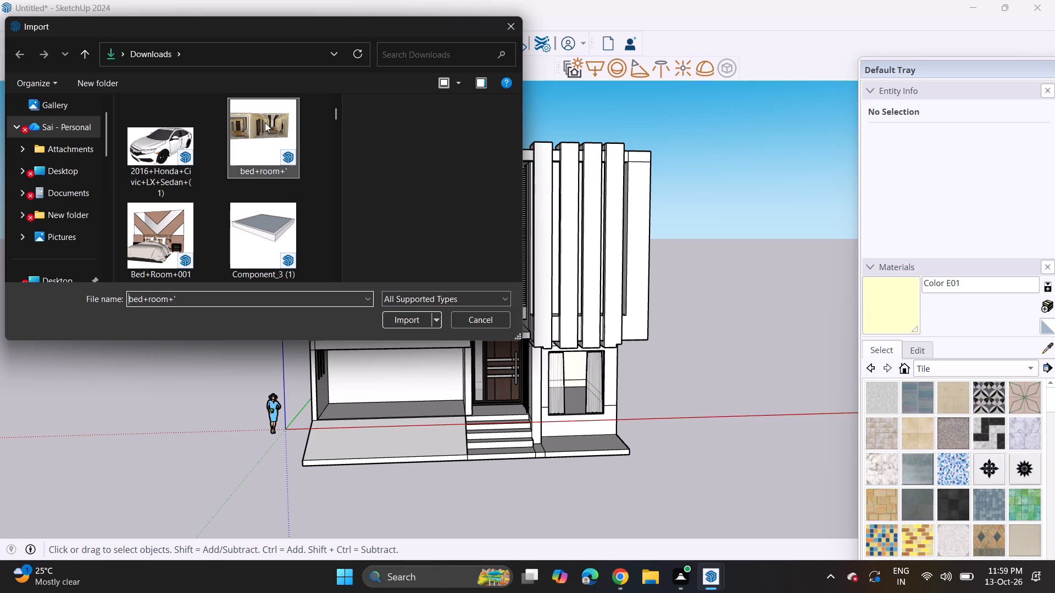
{"action": "left_click", "coordinate": [394, 319]}
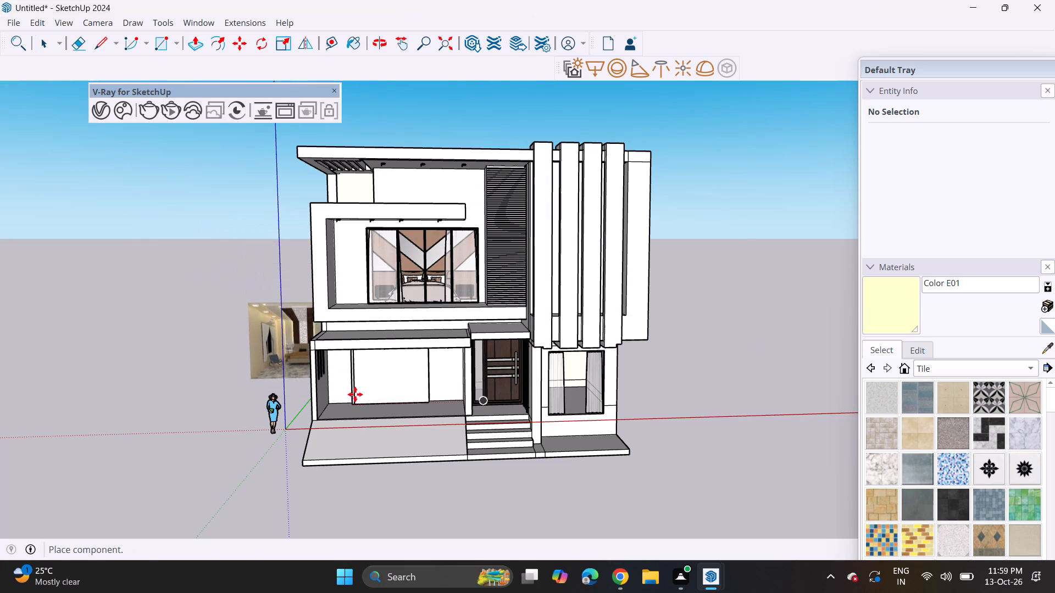
{"action": "left_click", "coordinate": [729, 473]}
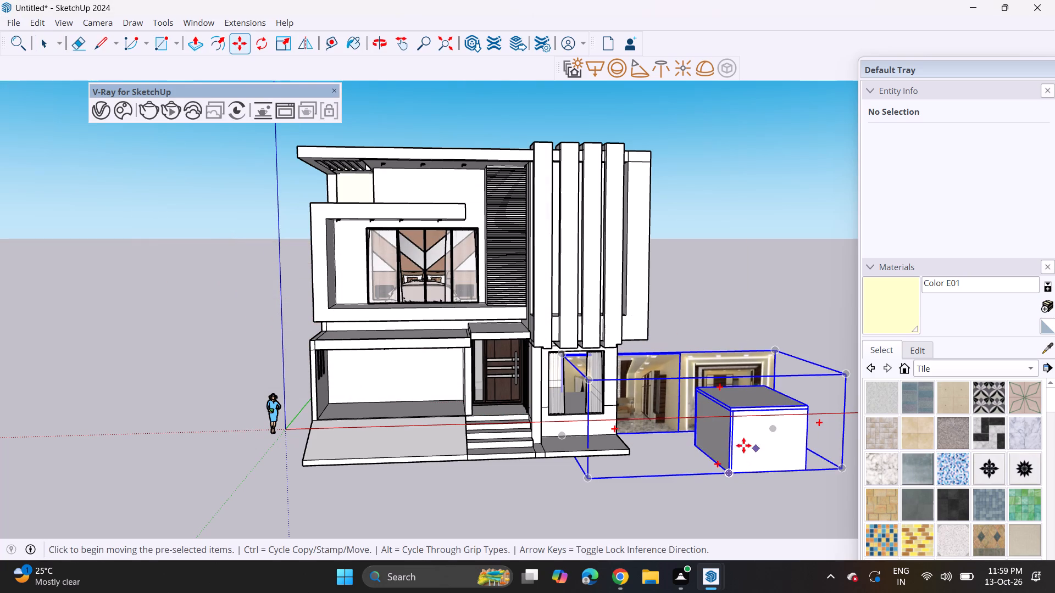
Explode the imported bed+room+' component into its separate entities.
{"action": "right_click", "coordinate": [738, 429]}
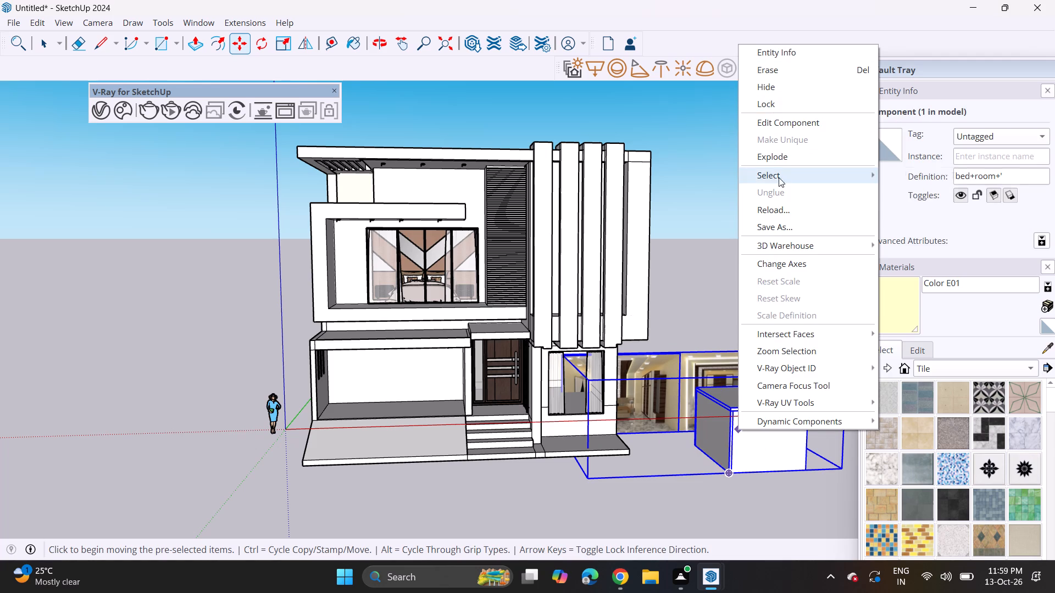
{"action": "left_click", "coordinate": [779, 161]}
Delete the imported 3D bedroom box and its furniture beside the house, keeping only the flat bedroom render images.
{"action": "middle_click_drag", "start_coordinate": [719, 370], "coordinate": [755, 430]}
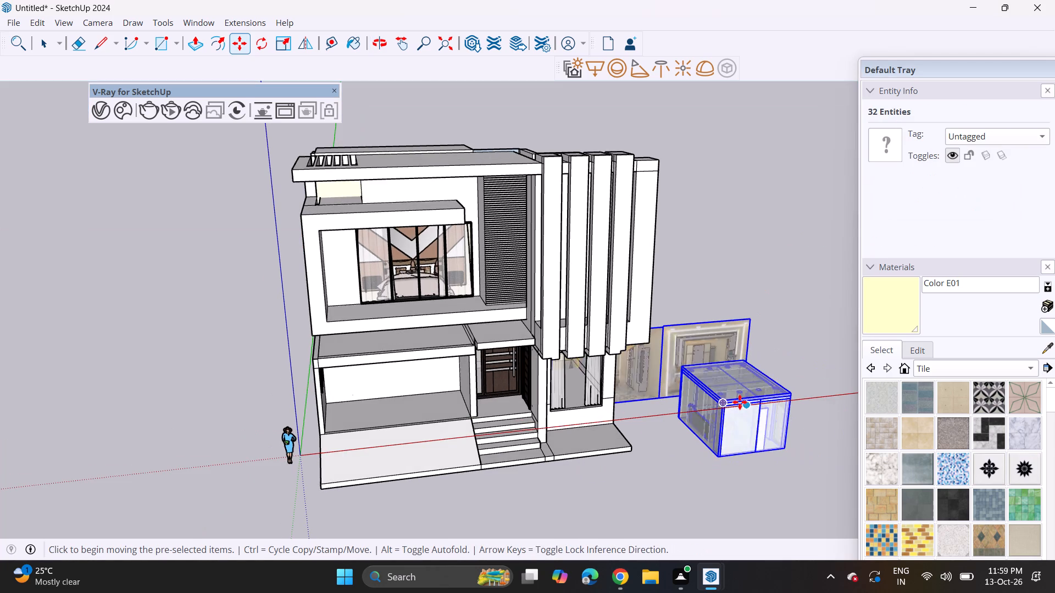
{"action": "key", "text": "space"}
{"action": "left_click", "coordinate": [740, 402]}
{"action": "middle_click_drag", "start_coordinate": [689, 378], "coordinate": [828, 540]}
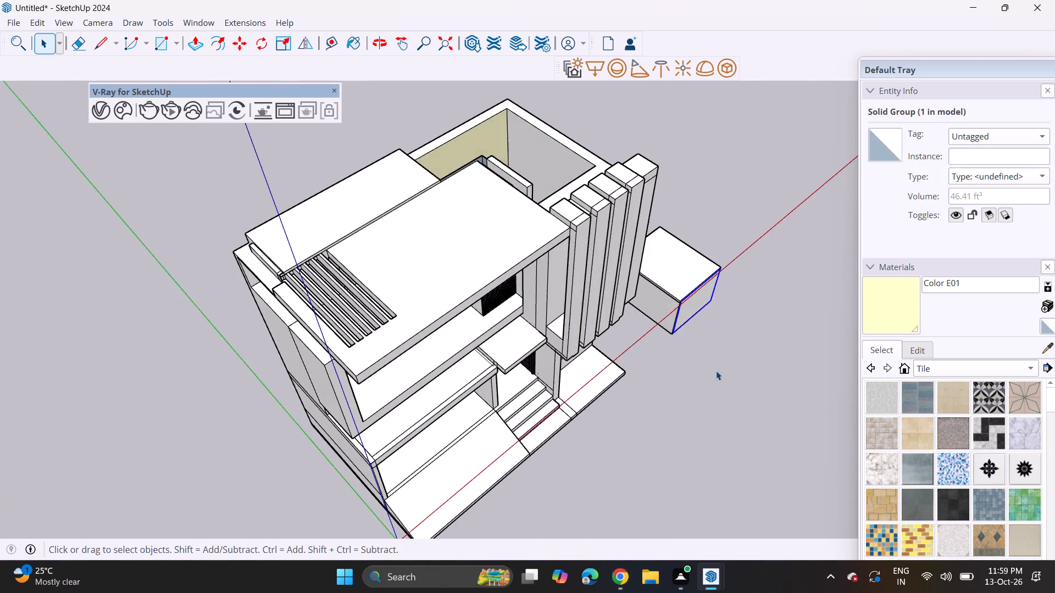
{"action": "middle_click_drag", "start_coordinate": [713, 266], "coordinate": [618, 391]}
{"action": "middle_click_drag", "start_coordinate": [741, 279], "coordinate": [615, 334]}
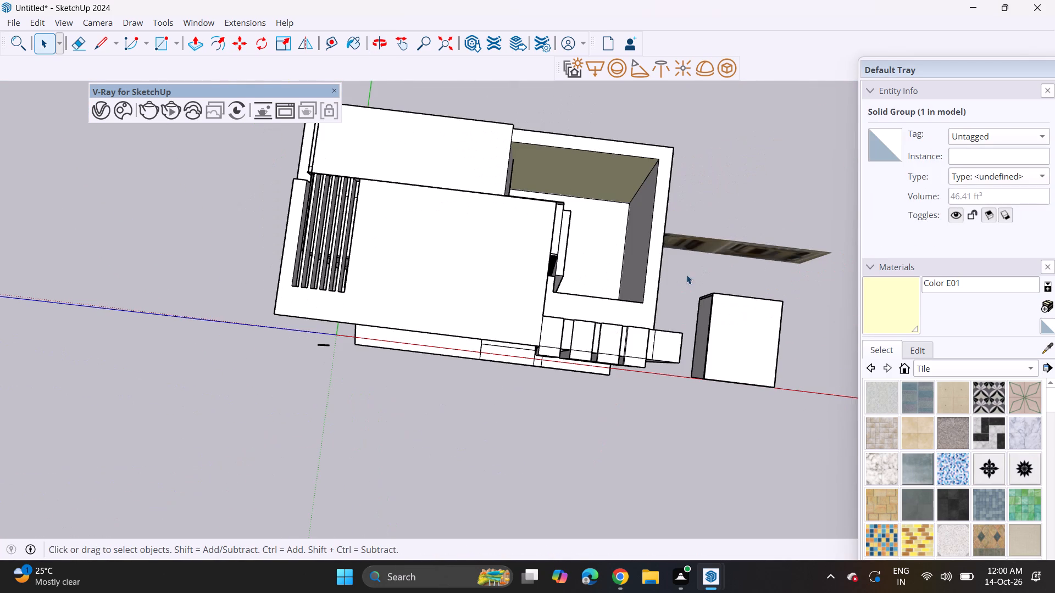
{"action": "left_click_drag", "start_coordinate": [693, 269], "coordinate": [798, 402]}
{"action": "key", "text": "Delete"}
{"action": "left_click_drag", "start_coordinate": [684, 282], "coordinate": [719, 393]}
{"action": "middle_click_drag", "start_coordinate": [722, 390], "coordinate": [420, 198]}
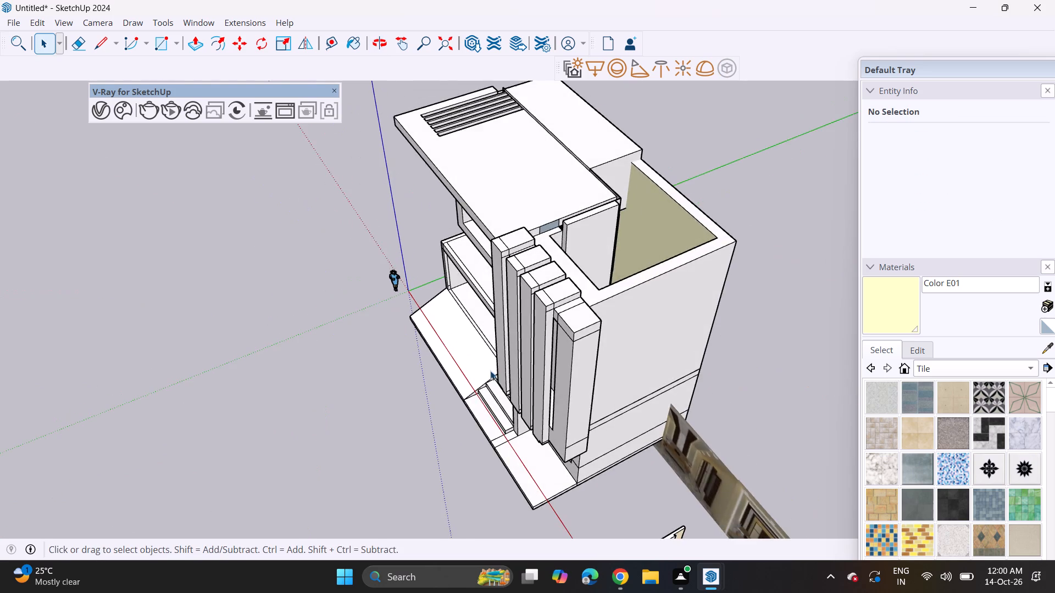
{"action": "scroll", "coordinate": [490, 371], "scroll_direction": "down", "scroll_amount": 4}
{"action": "middle_click_drag", "start_coordinate": [532, 396], "coordinate": [411, 167], "text": "shift"}
{"action": "middle_click_drag", "start_coordinate": [416, 181], "coordinate": [634, 282]}
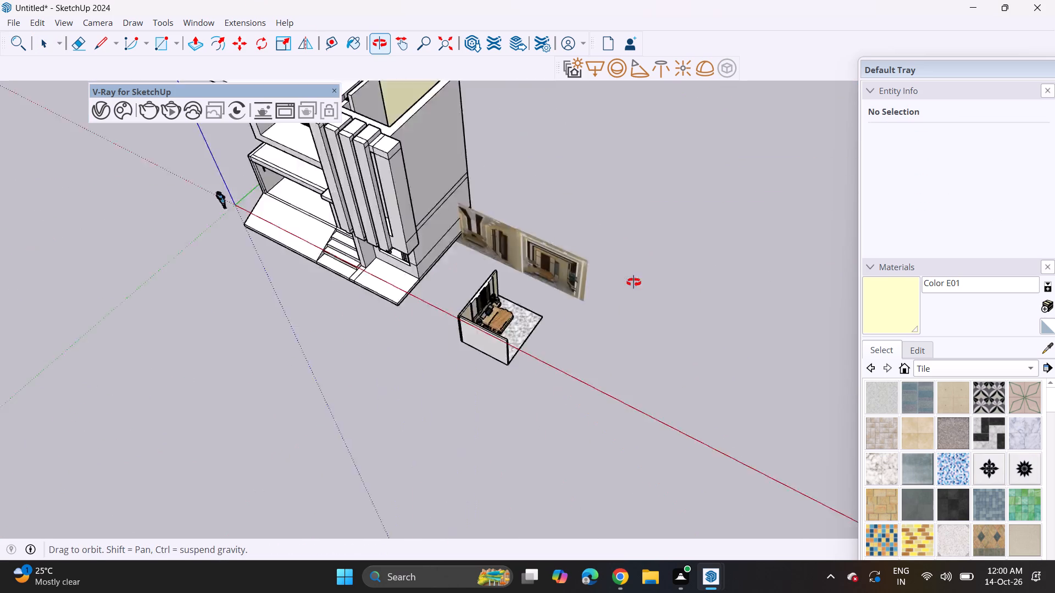
{"action": "middle_click_drag", "start_coordinate": [634, 282], "coordinate": [669, 321]}
{"action": "left_click_drag", "start_coordinate": [471, 282], "coordinate": [569, 416]}
{"action": "key", "text": "Delete"}
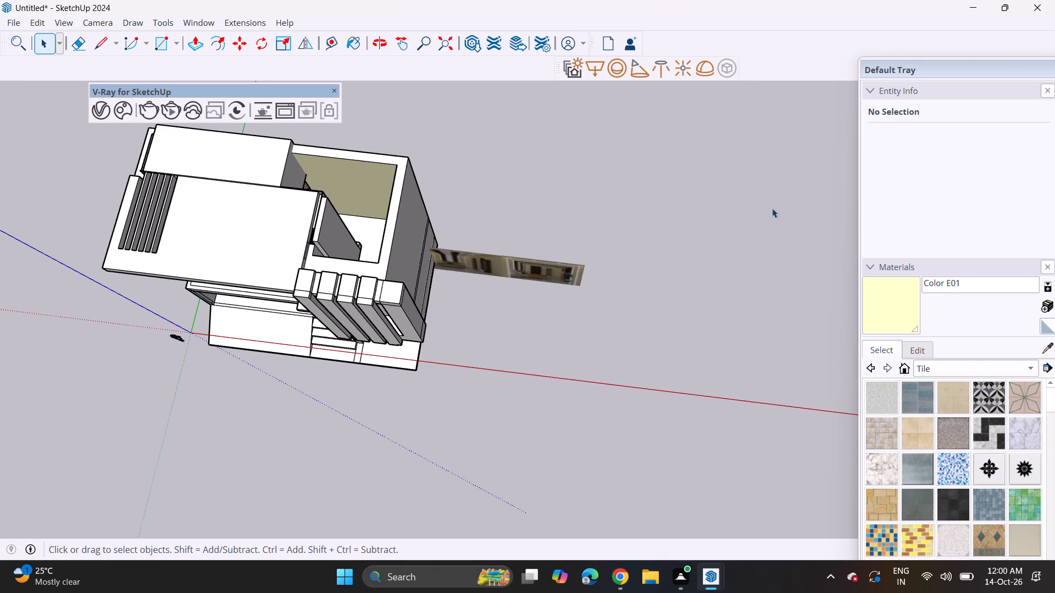
Copy the bedroom image 33.jpg showing the bed and wardrobe from beside the house to the front of the upper-floor window.
{"action": "middle_click_drag", "start_coordinate": [536, 298], "coordinate": [537, 24]}
{"action": "middle_click_drag", "start_coordinate": [474, 385], "coordinate": [518, 284]}
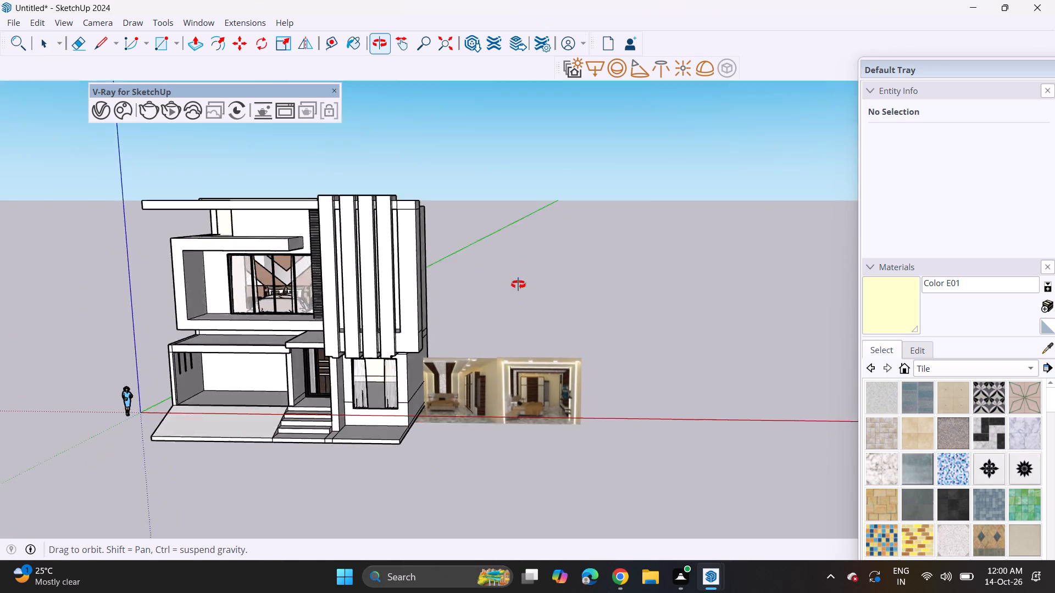
{"action": "middle_click_drag", "start_coordinate": [518, 284], "coordinate": [521, 278]}
{"action": "scroll", "coordinate": [523, 433], "scroll_direction": "up", "scroll_amount": 10}
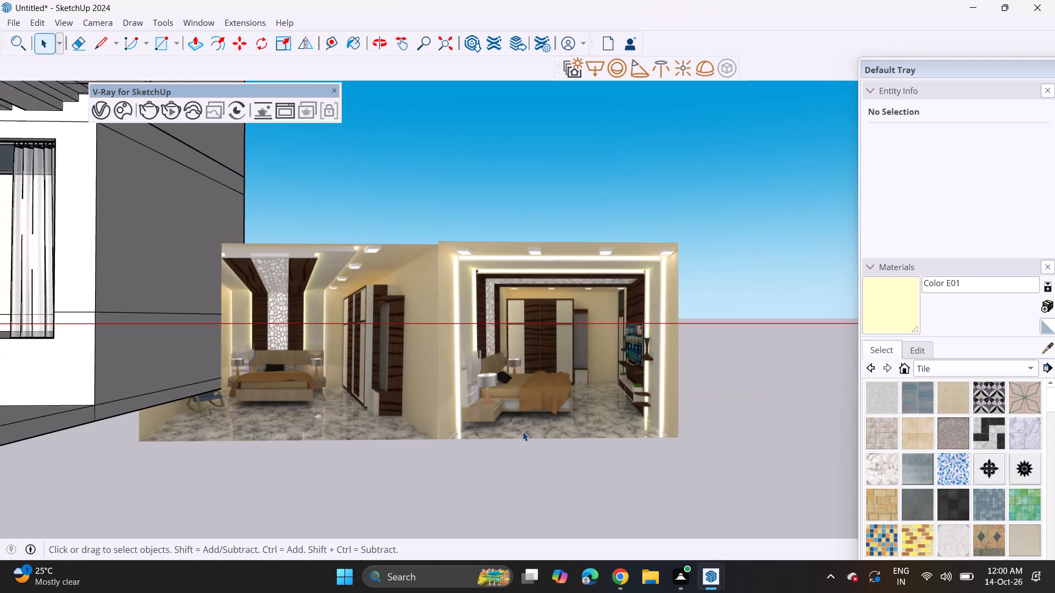
{"action": "scroll", "coordinate": [521, 421], "scroll_direction": "down", "scroll_amount": 3}
{"action": "middle_click_drag", "start_coordinate": [453, 400], "coordinate": [593, 391], "text": "shift"}
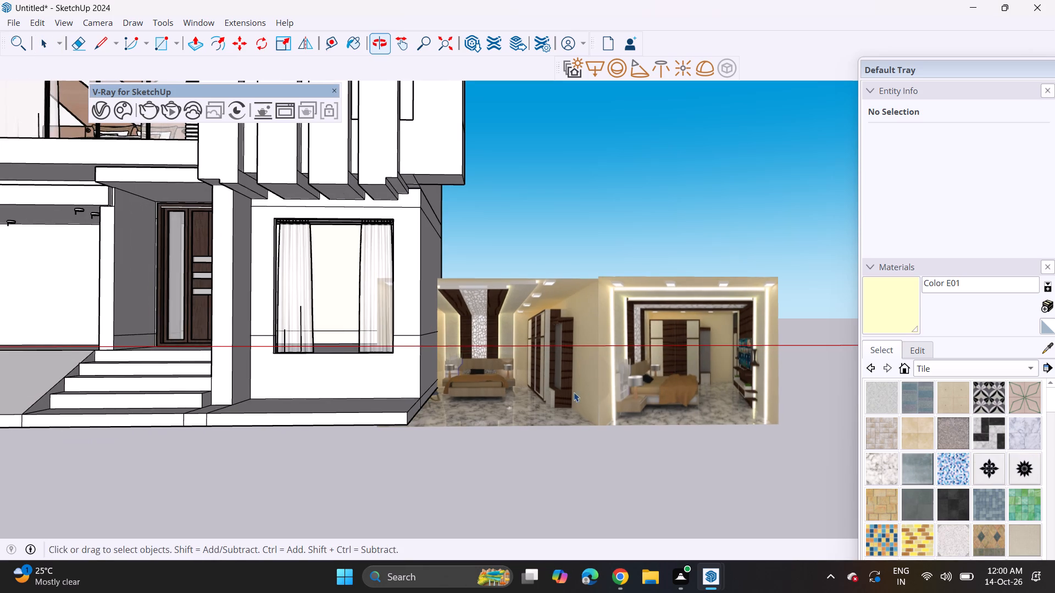
{"action": "left_click", "coordinate": [554, 367]}
{"action": "scroll", "coordinate": [554, 367], "scroll_direction": "down", "scroll_amount": 2}
{"action": "key", "text": "m"}
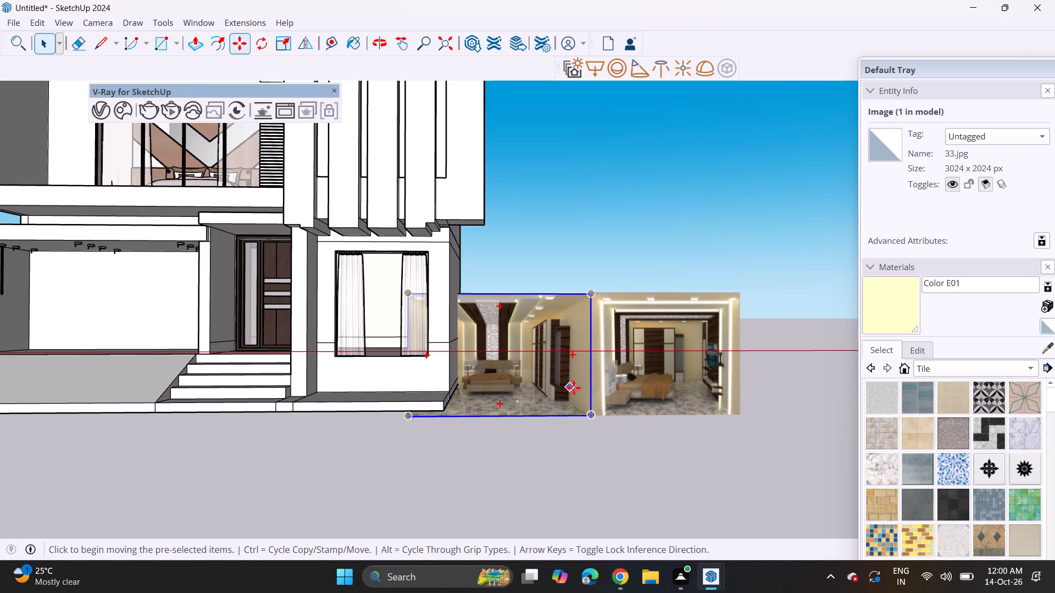
{"action": "left_click", "coordinate": [592, 418]}
{"action": "middle_click_drag", "start_coordinate": [367, 351], "coordinate": [658, 389], "text": "shift"}
{"action": "middle_click_drag", "start_coordinate": [547, 181], "coordinate": [558, 243]}
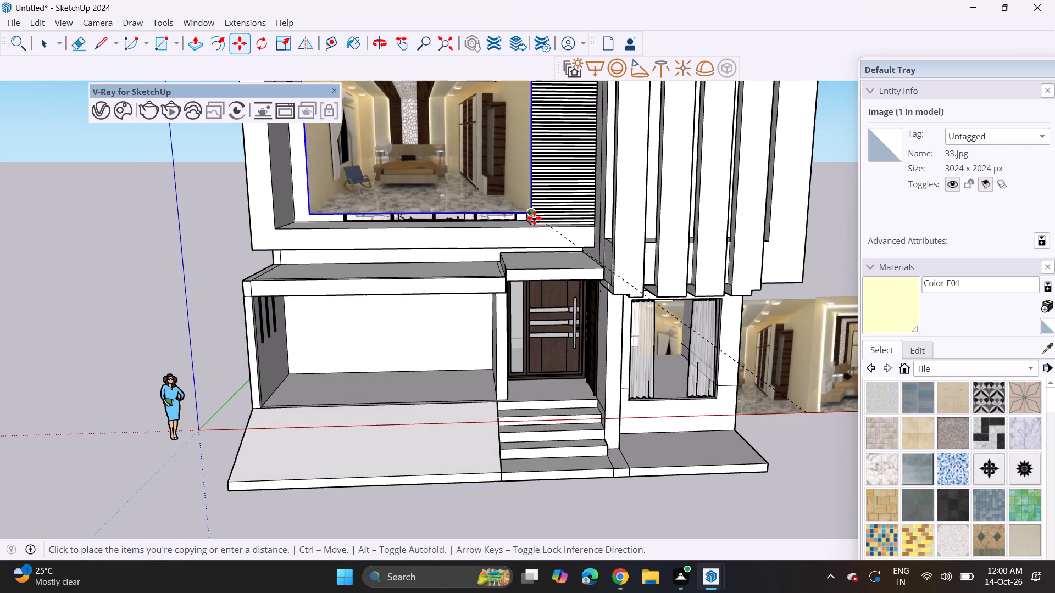
{"action": "left_click", "coordinate": [536, 225]}
Move the copied bedroom image back along the green axis into the upper-floor room behind the window.
{"action": "middle_click_drag", "start_coordinate": [457, 249], "coordinate": [663, 242]}
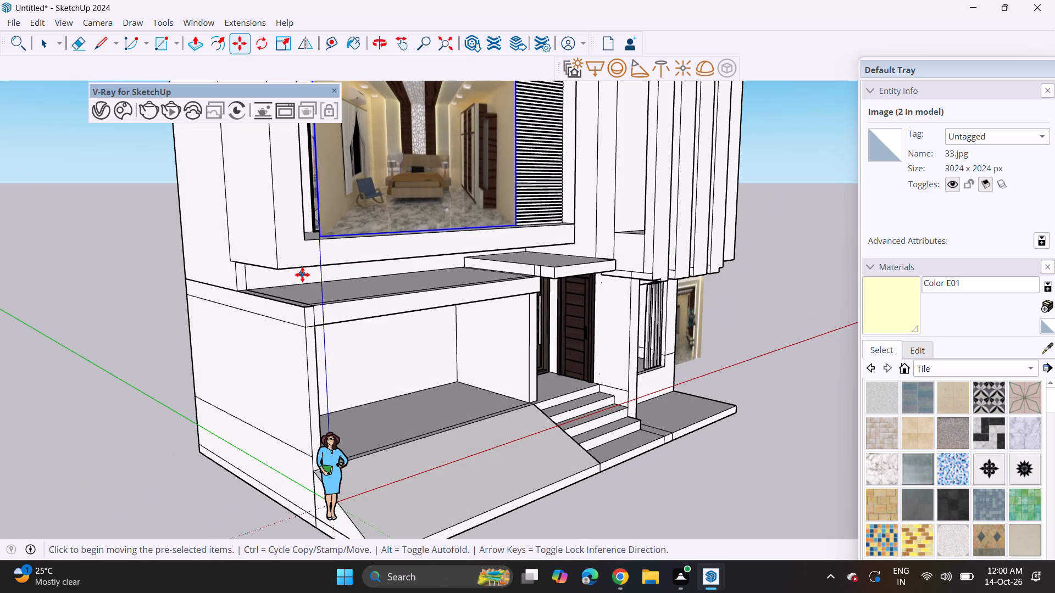
{"action": "left_click", "coordinate": [321, 234]}
{"action": "middle_click_drag", "start_coordinate": [262, 249], "coordinate": [638, 394], "text": "shift"}
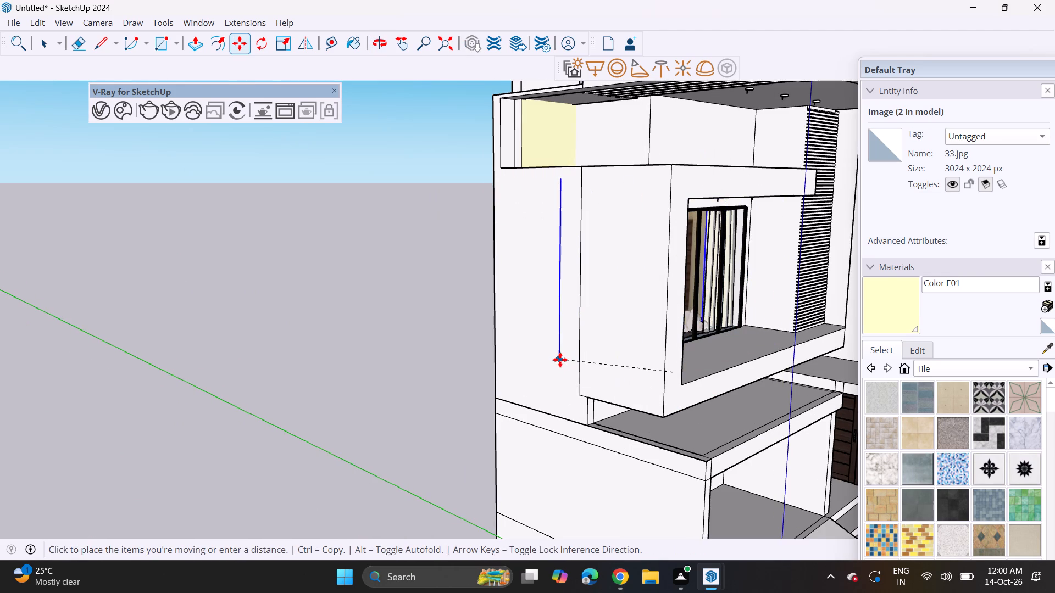
{"action": "left_click", "coordinate": [560, 360]}
Shift the bedroom image sideways and forward so it sits directly behind the sliding door, lined up with the door's right edge.
{"action": "middle_click_drag", "start_coordinate": [663, 332], "coordinate": [338, 332]}
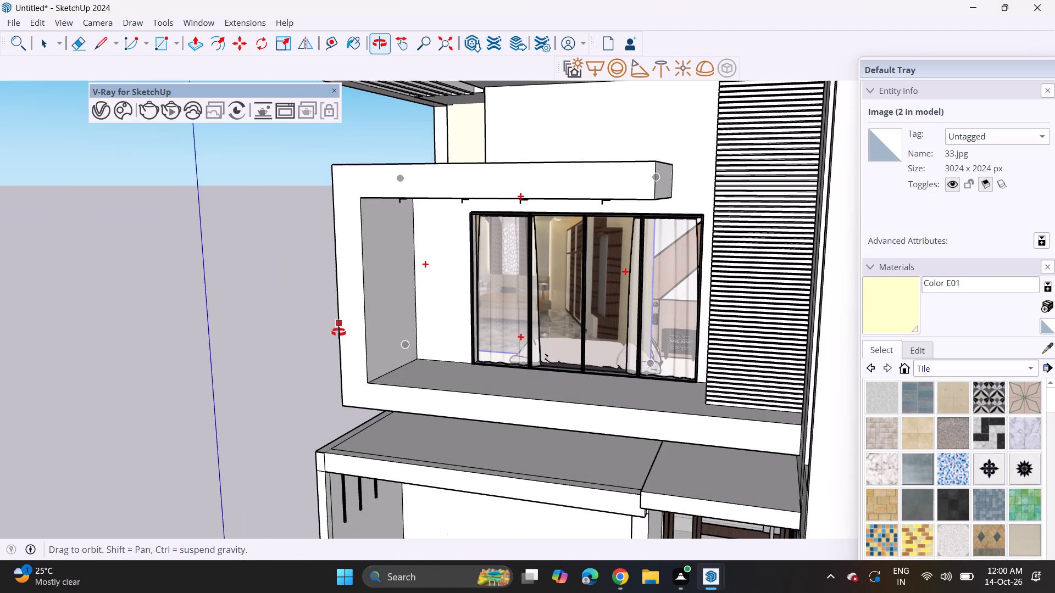
{"action": "middle_click_drag", "start_coordinate": [338, 332], "coordinate": [338, 333]}
{"action": "left_click_drag", "start_coordinate": [649, 361], "coordinate": [656, 359]}
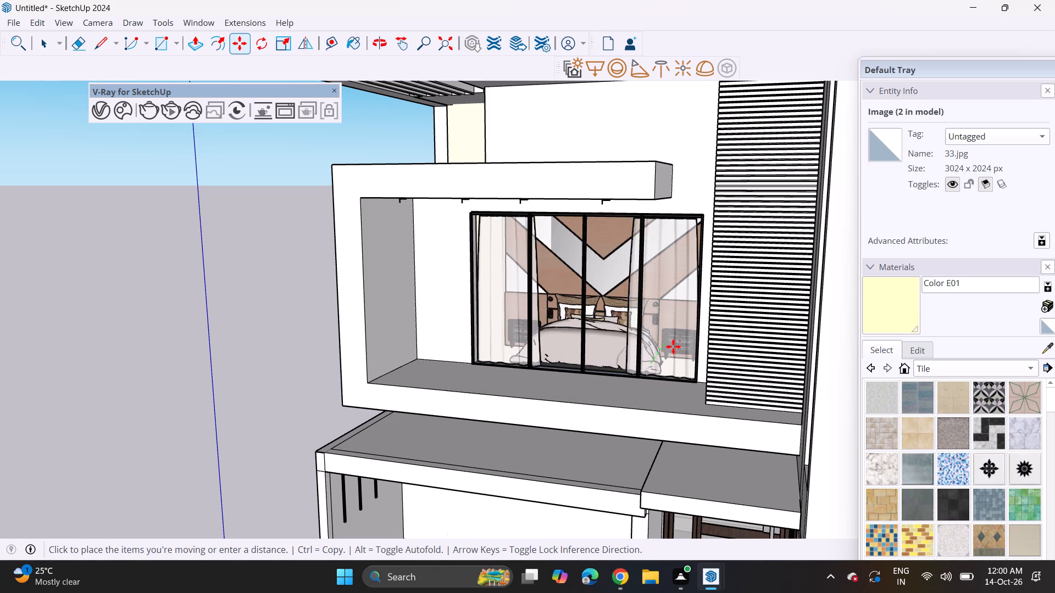
{"action": "left_click", "coordinate": [696, 349]}
{"action": "key", "text": "space"}
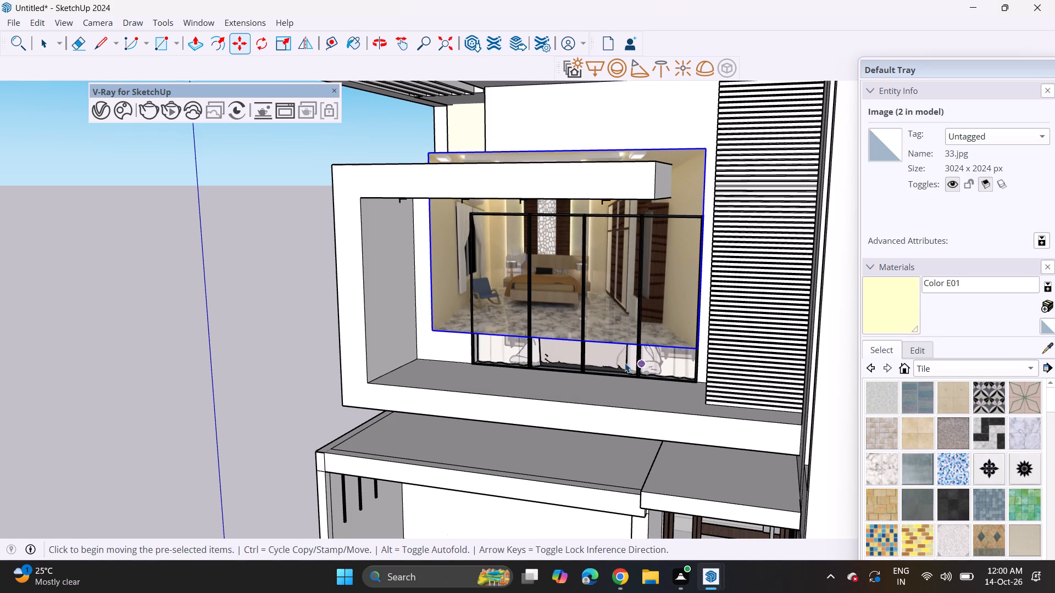
Delete the 3D bed set component from the upper-floor room behind the sliding door and curtains.
{"action": "left_click", "coordinate": [590, 356]}
{"action": "scroll", "coordinate": [591, 356], "scroll_direction": "up", "scroll_amount": 2}
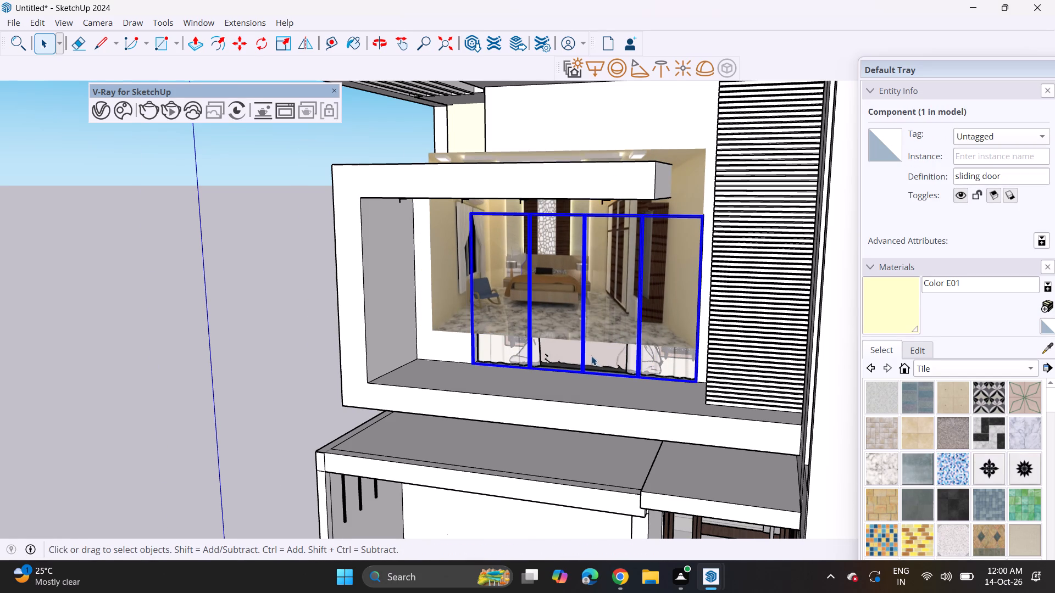
{"action": "scroll", "coordinate": [591, 356], "scroll_direction": "up", "scroll_amount": 9}
{"action": "middle_click", "coordinate": [626, 332]}
{"action": "scroll", "coordinate": [626, 332], "scroll_direction": "up", "scroll_amount": 6}
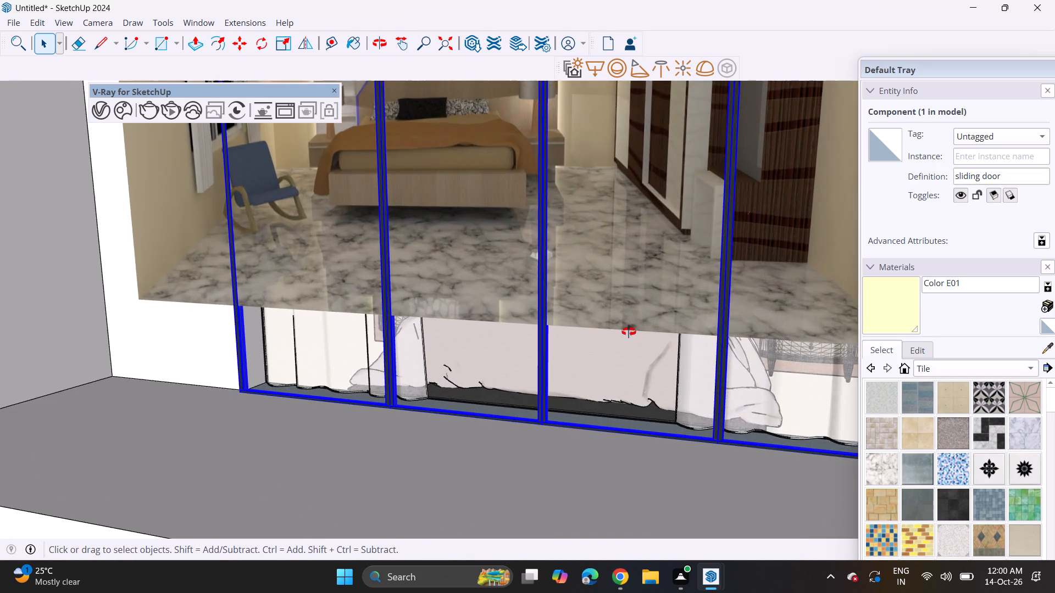
{"action": "middle_click_drag", "start_coordinate": [629, 332], "coordinate": [307, 390]}
{"action": "scroll", "coordinate": [629, 332], "scroll_direction": "up", "scroll_amount": 1}
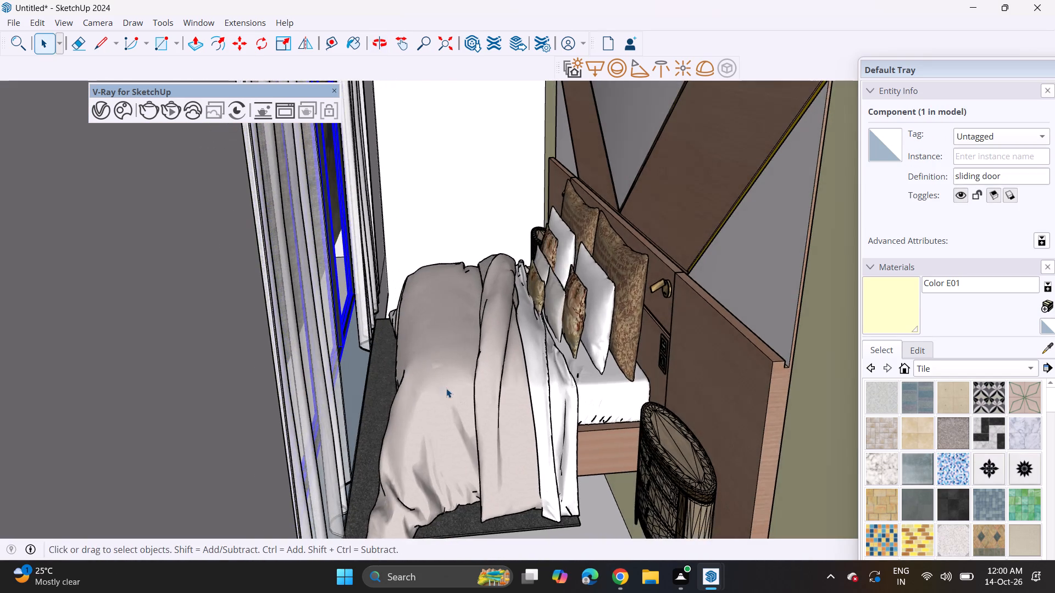
{"action": "left_click", "coordinate": [518, 388]}
{"action": "key", "text": "Delete"}
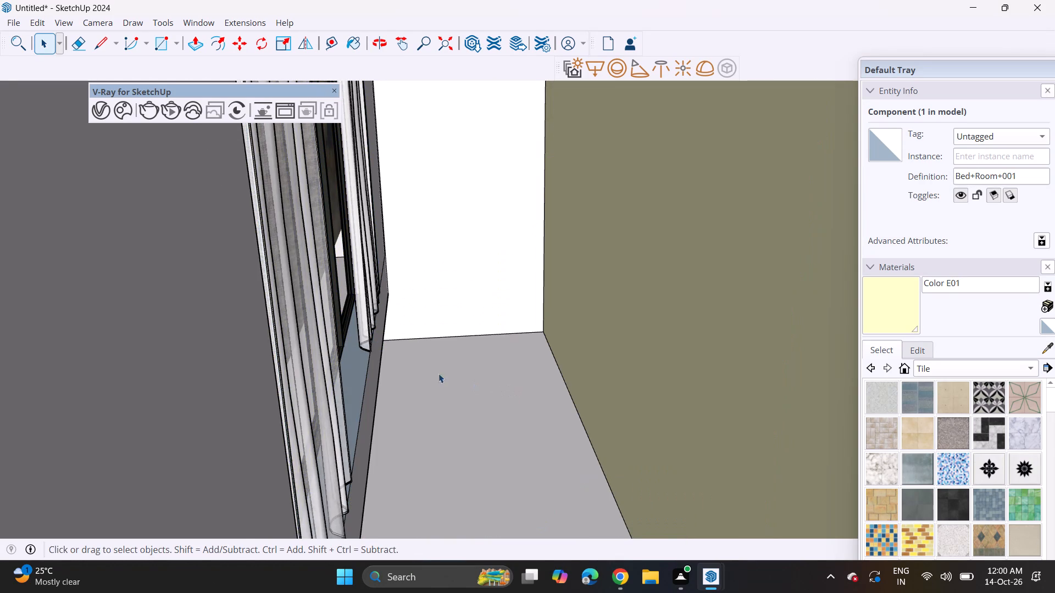
Move the bedroom image 33.jpg from the sliding door back to the rear wall of the upper-floor room.
{"action": "scroll", "coordinate": [409, 340], "scroll_direction": "down", "scroll_amount": 3}
{"action": "middle_click_drag", "start_coordinate": [409, 340], "coordinate": [679, 294]}
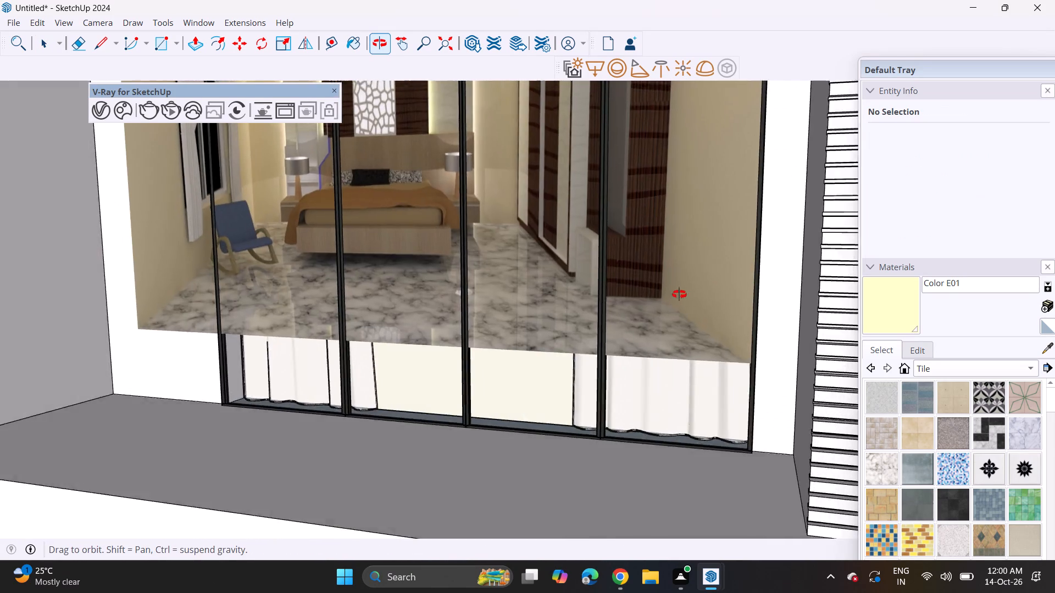
{"action": "middle_click_drag", "start_coordinate": [679, 294], "coordinate": [682, 295]}
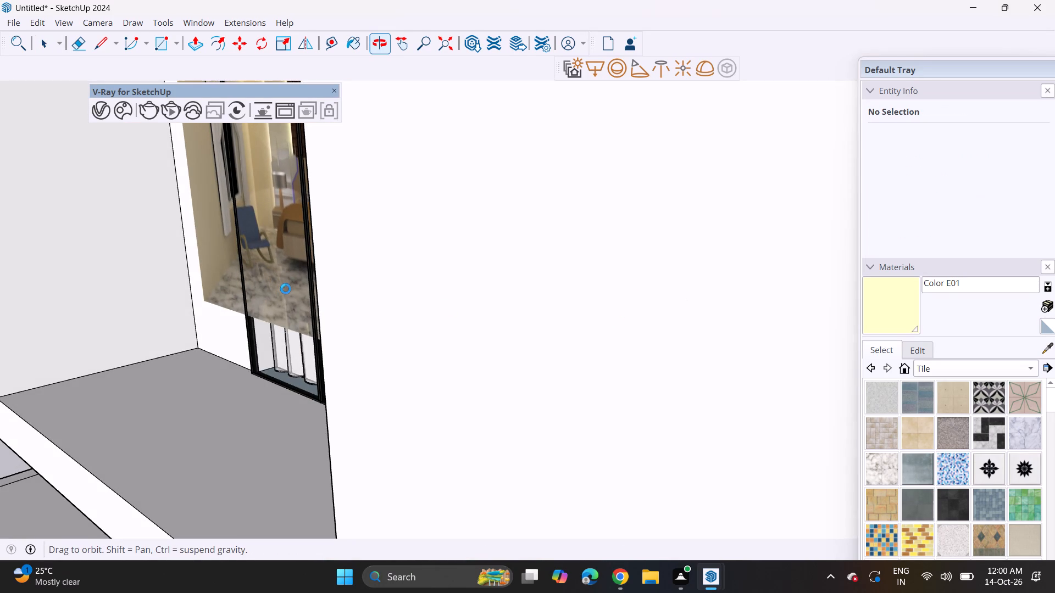
{"action": "left_click", "coordinate": [291, 297]}
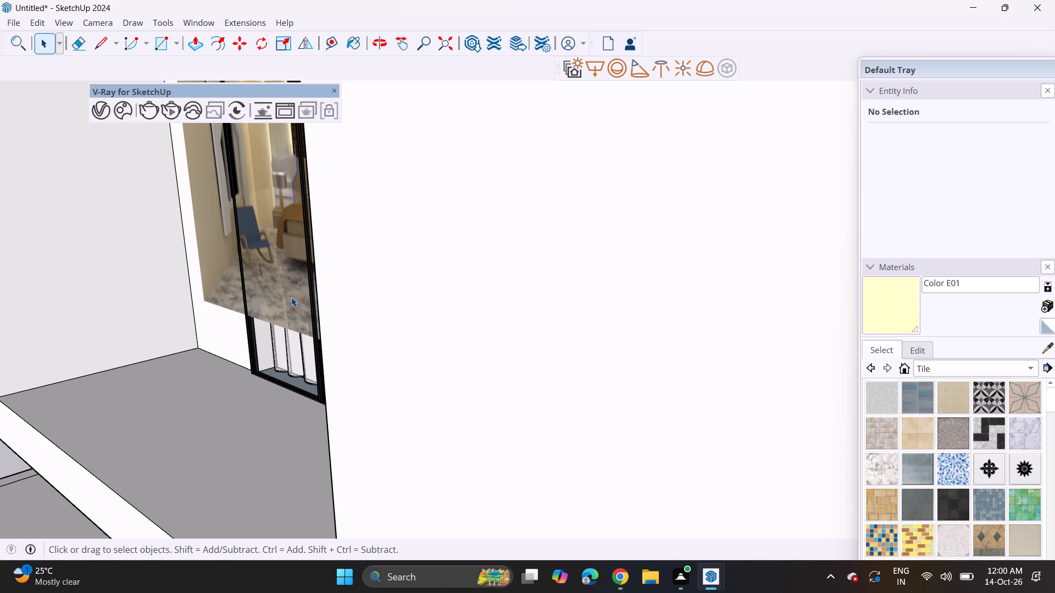
{"action": "left_click", "coordinate": [222, 250]}
{"action": "middle_click_drag", "start_coordinate": [375, 246], "coordinate": [287, 268]}
{"action": "middle_click_drag", "start_coordinate": [473, 242], "coordinate": [215, 298], "text": "shift"}
{"action": "middle_click_drag", "start_coordinate": [630, 218], "coordinate": [179, 286]}
{"action": "middle_click_drag", "start_coordinate": [625, 192], "coordinate": [160, 318], "text": "shift"}
{"action": "middle_click_drag", "start_coordinate": [586, 220], "coordinate": [203, 292], "text": "shift"}
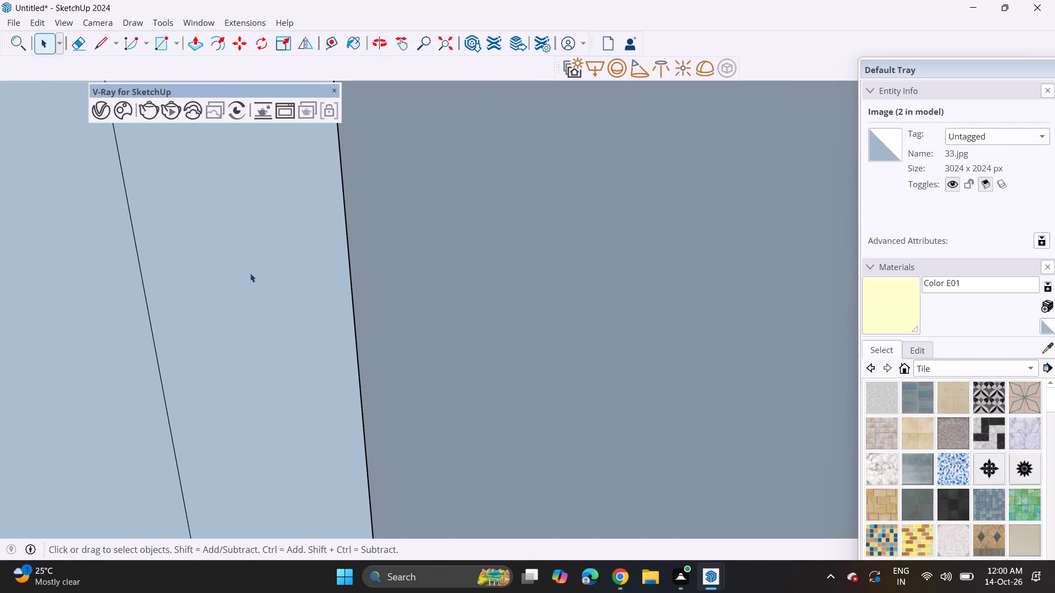
{"action": "middle_click_drag", "start_coordinate": [549, 227], "coordinate": [48, 323], "text": "shift"}
{"action": "middle_click_drag", "start_coordinate": [464, 239], "coordinate": [312, 265]}
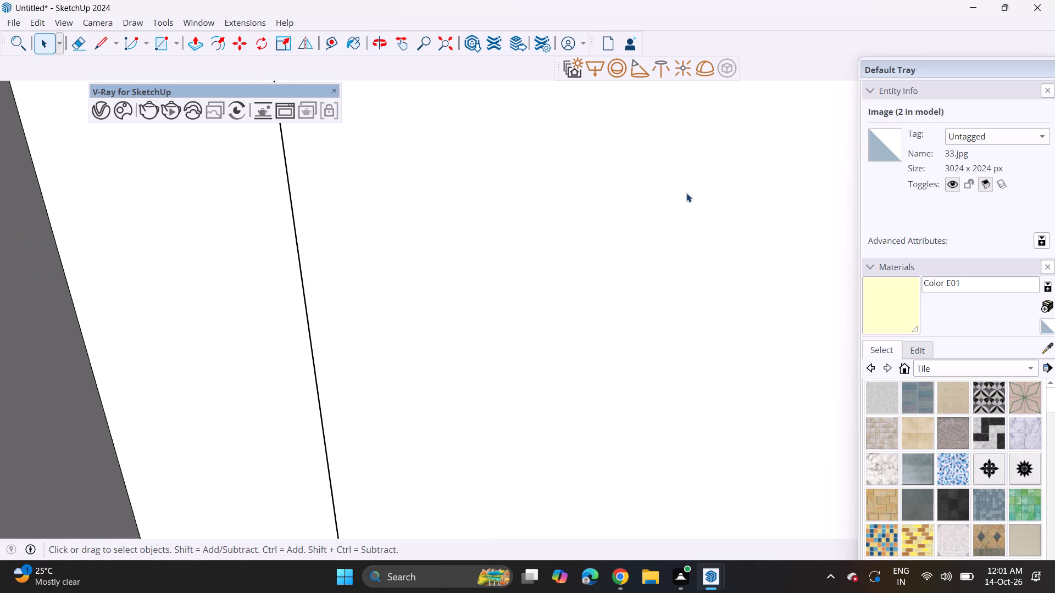
{"action": "middle_click_drag", "start_coordinate": [703, 195], "coordinate": [789, 229]}
{"action": "middle_click_drag", "start_coordinate": [792, 228], "coordinate": [948, 165]}
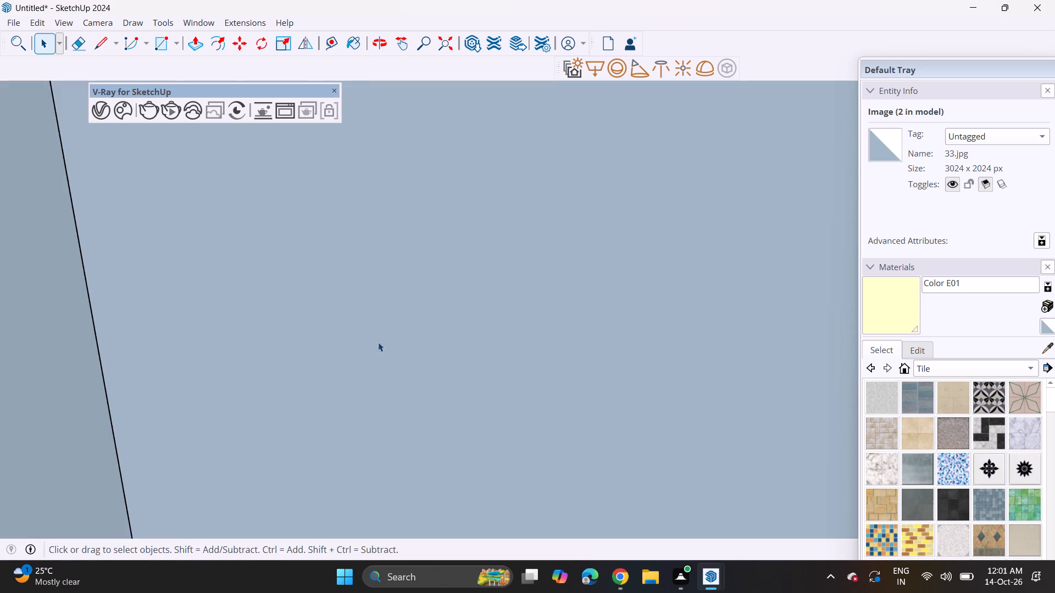
{"action": "middle_click_drag", "start_coordinate": [404, 339], "coordinate": [644, 290]}
{"action": "scroll", "coordinate": [562, 216], "scroll_direction": "down", "scroll_amount": 3}
{"action": "left_click", "coordinate": [445, 39]}
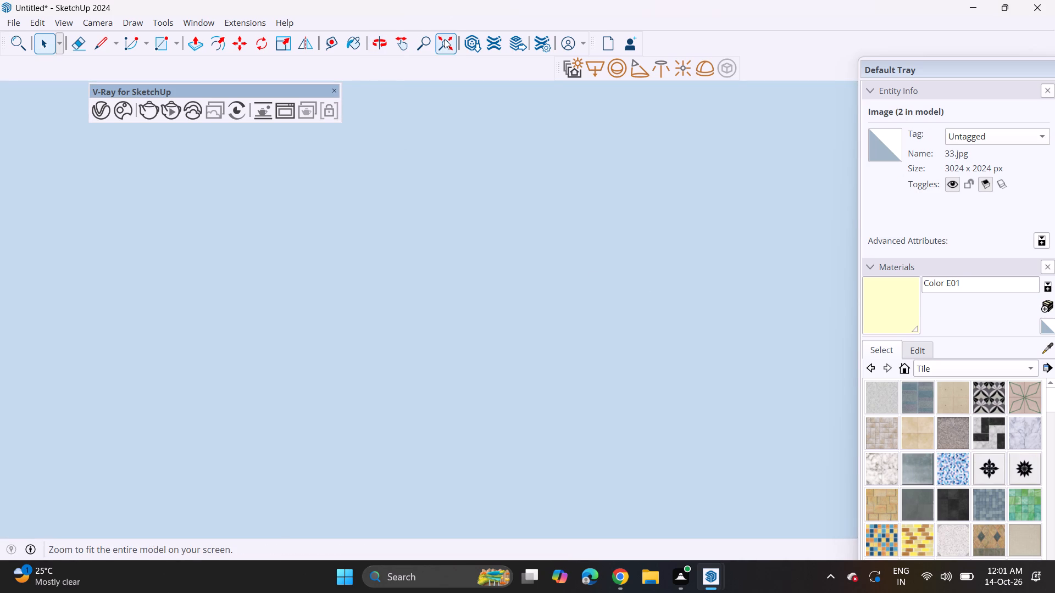
{"action": "middle_click_drag", "start_coordinate": [473, 310], "coordinate": [474, 440], "text": "shift"}
{"action": "scroll", "coordinate": [491, 396], "scroll_direction": "up", "scroll_amount": 6}
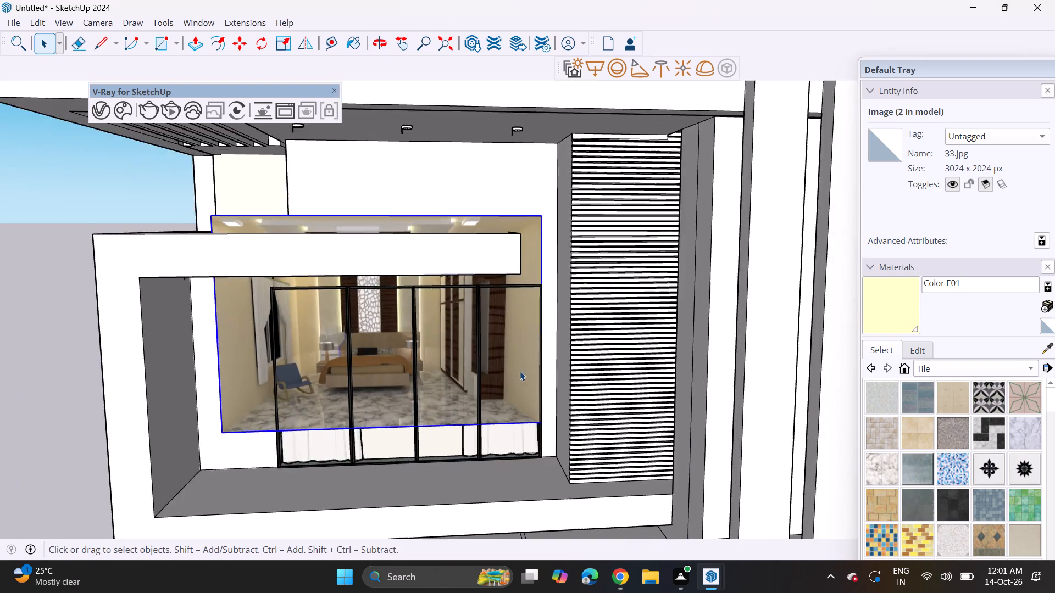
{"action": "middle_click_drag", "start_coordinate": [520, 371], "coordinate": [195, 482]}
{"action": "middle_click_drag", "start_coordinate": [359, 338], "coordinate": [577, 277]}
{"action": "middle_click_drag", "start_coordinate": [466, 302], "coordinate": [686, 217]}
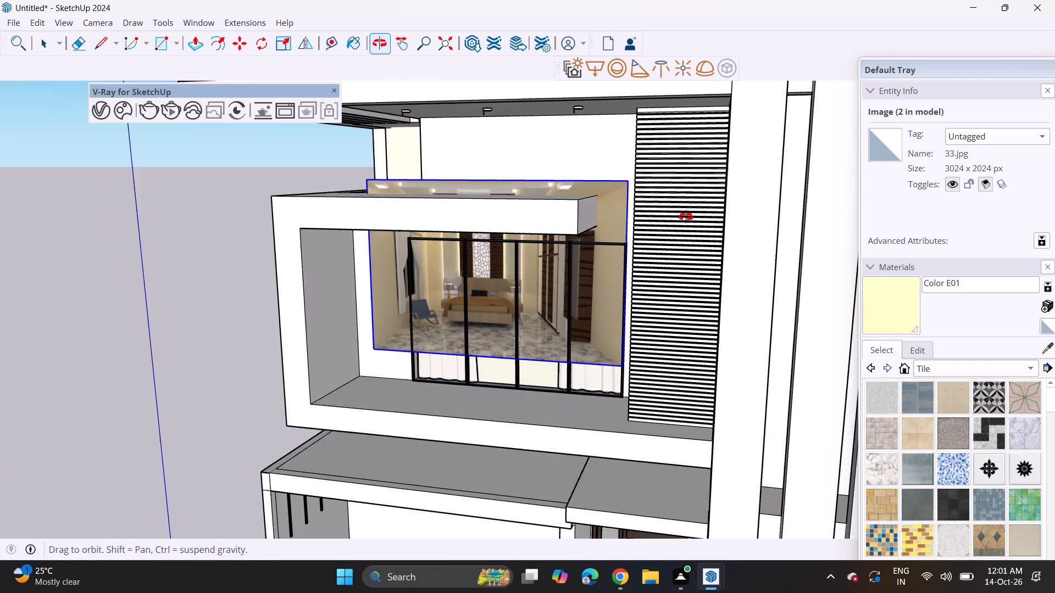
{"action": "middle_click_drag", "start_coordinate": [686, 217], "coordinate": [687, 204]}
{"action": "left_click", "coordinate": [238, 41]}
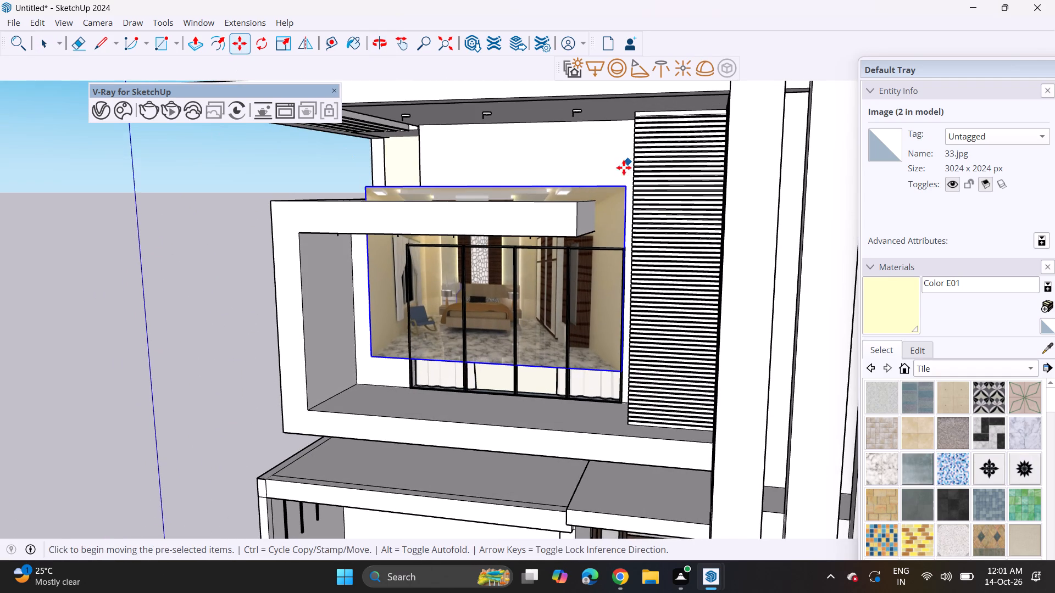
{"action": "left_click", "coordinate": [625, 188]}
{"action": "middle_click_drag", "start_coordinate": [609, 229], "coordinate": [345, 400]}
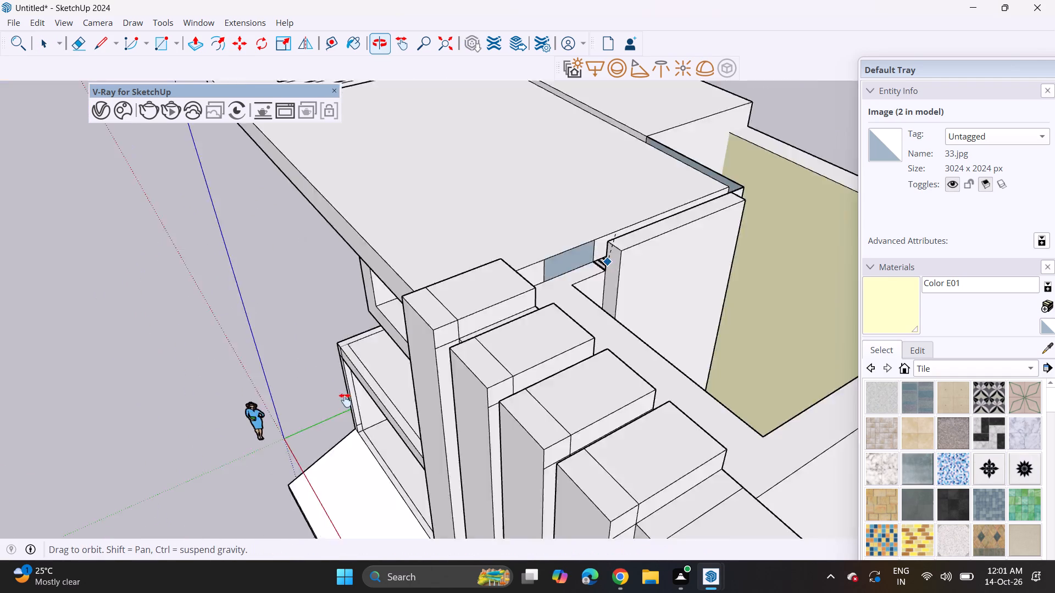
{"action": "middle_click_drag", "start_coordinate": [345, 400], "coordinate": [188, 457]}
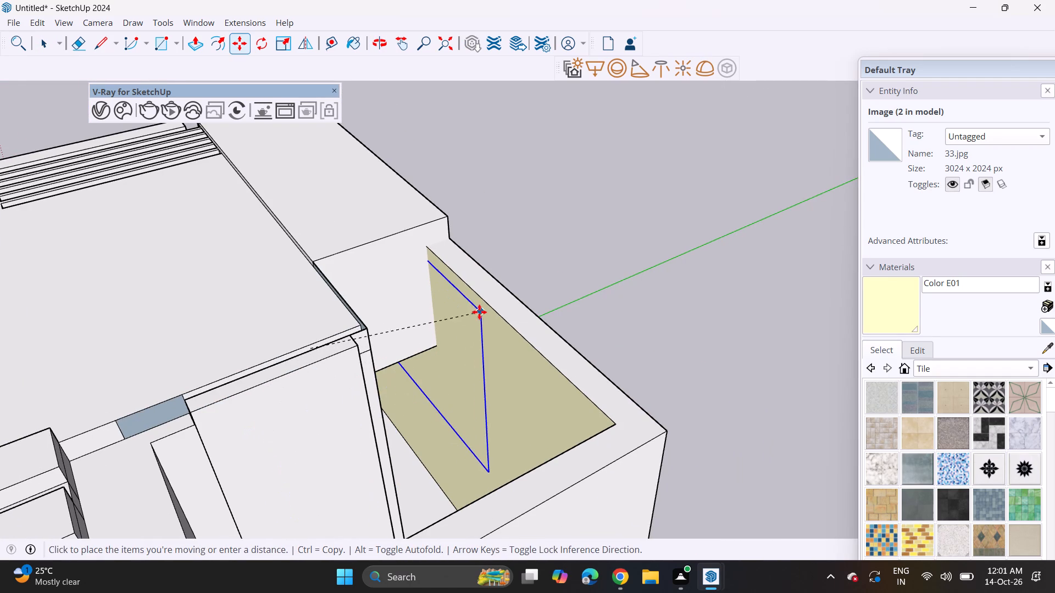
{"action": "left_click", "coordinate": [465, 300]}
Move the bedroom image slightly forward off the rear wall so its face stands clear inside the room.
{"action": "middle_click_drag", "start_coordinate": [412, 363], "coordinate": [498, 243]}
{"action": "middle_click_drag", "start_coordinate": [334, 395], "coordinate": [690, 177], "text": "shift"}
{"action": "middle_click_drag", "start_coordinate": [253, 422], "coordinate": [428, 421]}
{"action": "middle_click_drag", "start_coordinate": [349, 429], "coordinate": [389, 354], "text": "shift"}
{"action": "scroll", "coordinate": [348, 427], "scroll_direction": "up", "scroll_amount": 1, "text": "shift"}
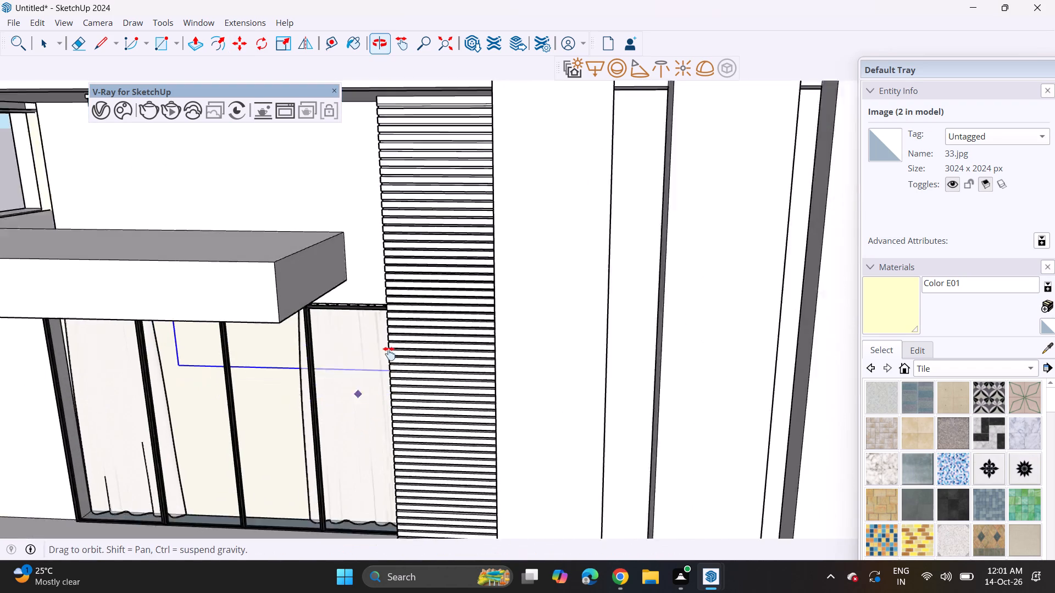
{"action": "middle_click_drag", "start_coordinate": [389, 354], "coordinate": [468, 299], "text": "shift"}
{"action": "scroll", "coordinate": [468, 299], "scroll_direction": "up", "scroll_amount": 9}
{"action": "middle_click_drag", "start_coordinate": [529, 272], "coordinate": [477, 275]}
{"action": "scroll", "coordinate": [529, 272], "scroll_direction": "up", "scroll_amount": 5}
{"action": "scroll", "coordinate": [549, 233], "scroll_direction": "up", "scroll_amount": 3}
{"action": "middle_click_drag", "start_coordinate": [543, 236], "coordinate": [101, 233]}
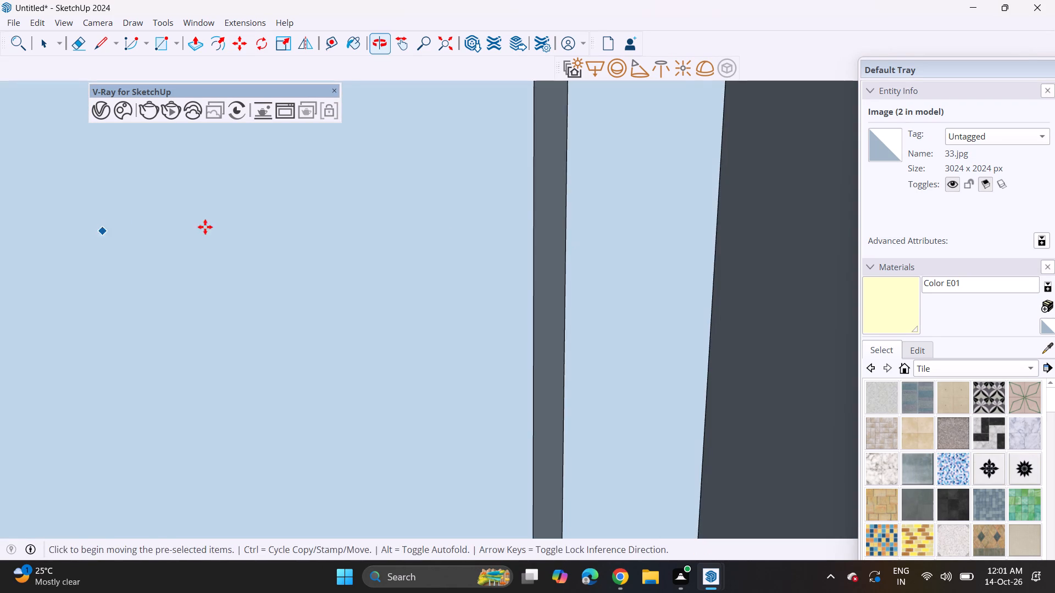
{"action": "middle_click_drag", "start_coordinate": [658, 279], "coordinate": [205, 289], "text": "shift"}
{"action": "middle_click_drag", "start_coordinate": [812, 284], "coordinate": [703, 266], "text": "shift"}
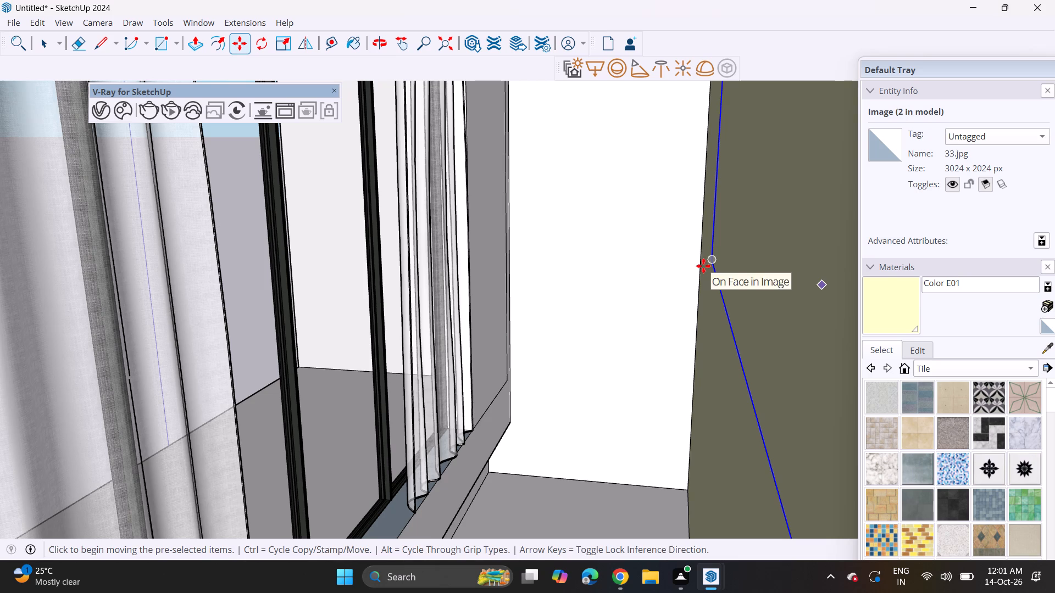
{"action": "left_click", "coordinate": [713, 256]}
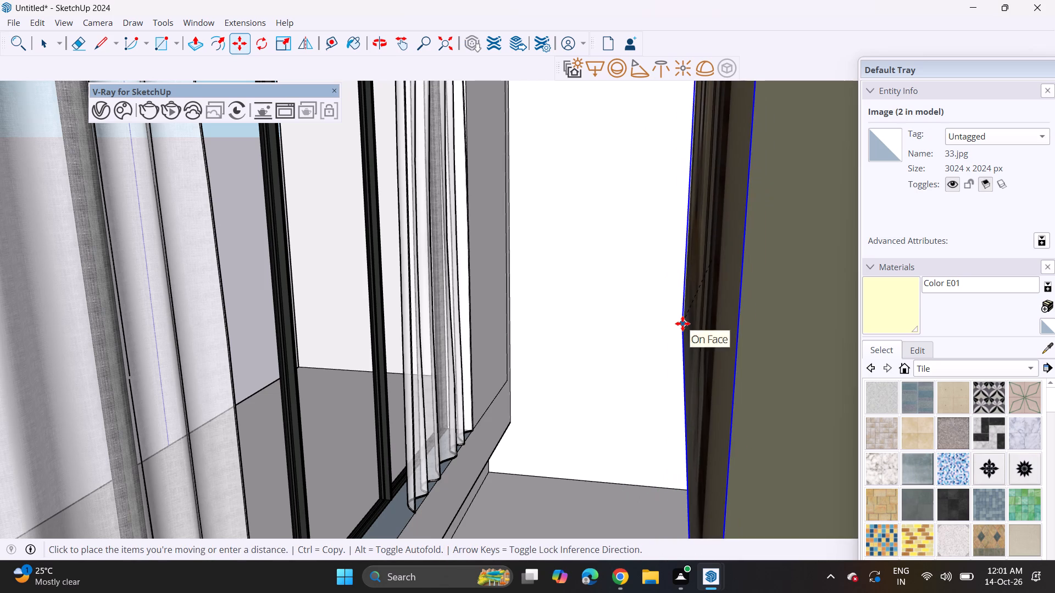
{"action": "left_click", "coordinate": [682, 323]}
Move the bedroom image forward and down, placing it between the rear wall and the curtains.
{"action": "scroll", "coordinate": [682, 323], "scroll_direction": "down", "scroll_amount": 4}
{"action": "middle_click_drag", "start_coordinate": [670, 332], "coordinate": [733, 309]}
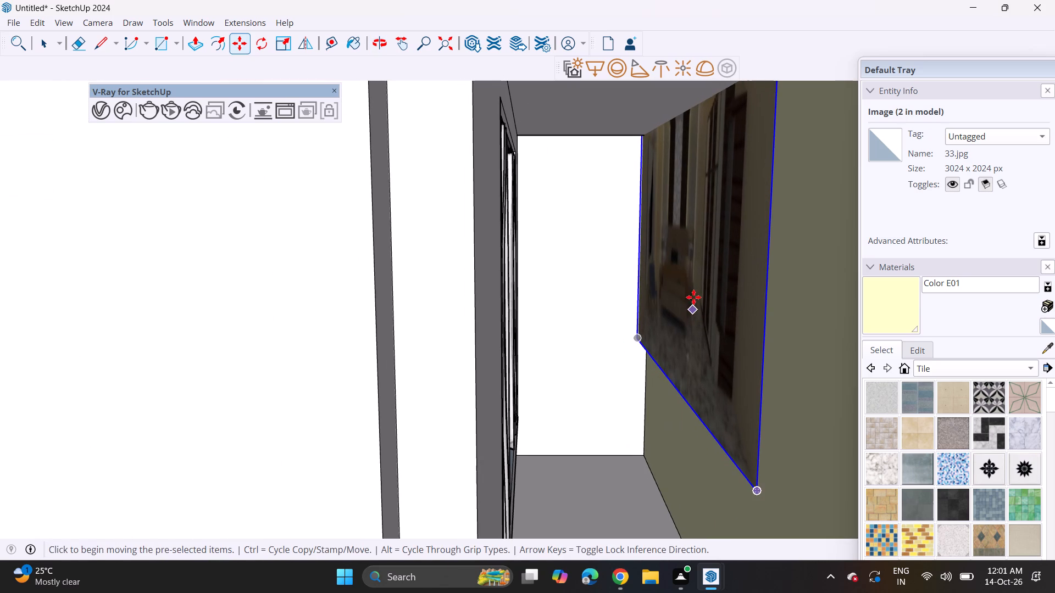
{"action": "left_click", "coordinate": [684, 154]}
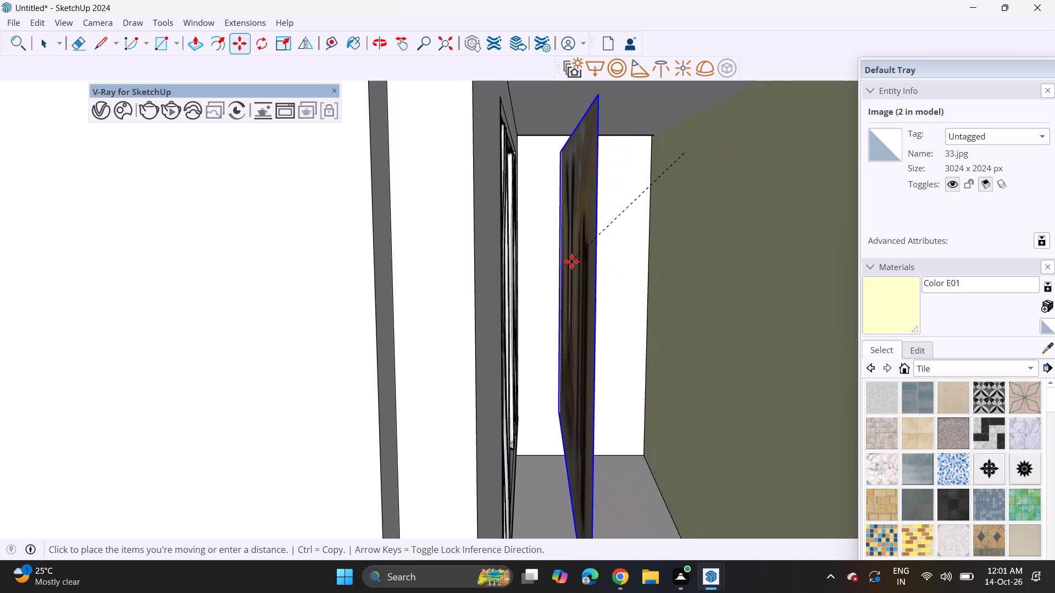
{"action": "left_click", "coordinate": [558, 258]}
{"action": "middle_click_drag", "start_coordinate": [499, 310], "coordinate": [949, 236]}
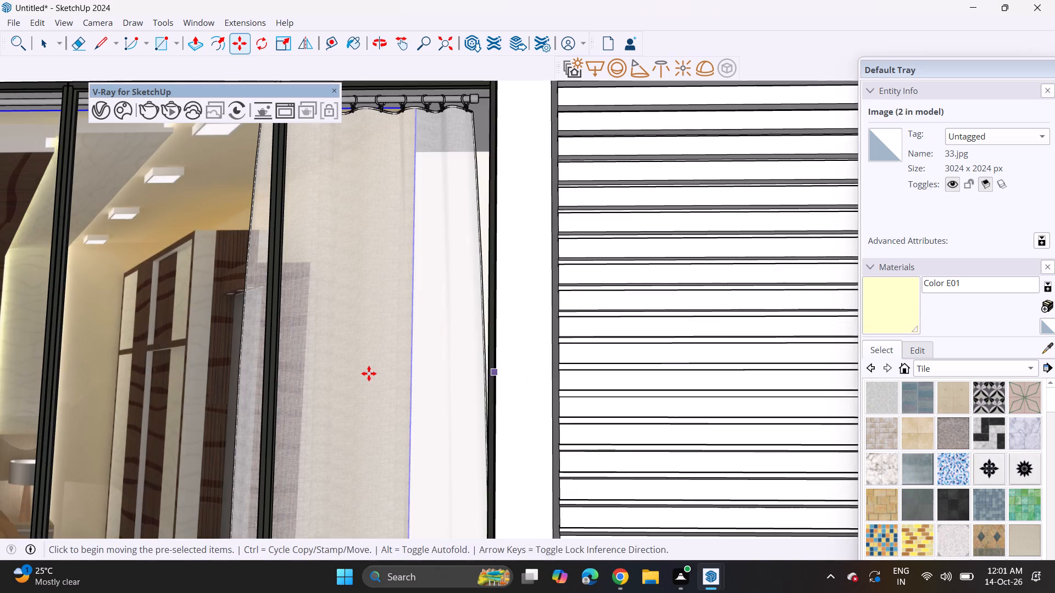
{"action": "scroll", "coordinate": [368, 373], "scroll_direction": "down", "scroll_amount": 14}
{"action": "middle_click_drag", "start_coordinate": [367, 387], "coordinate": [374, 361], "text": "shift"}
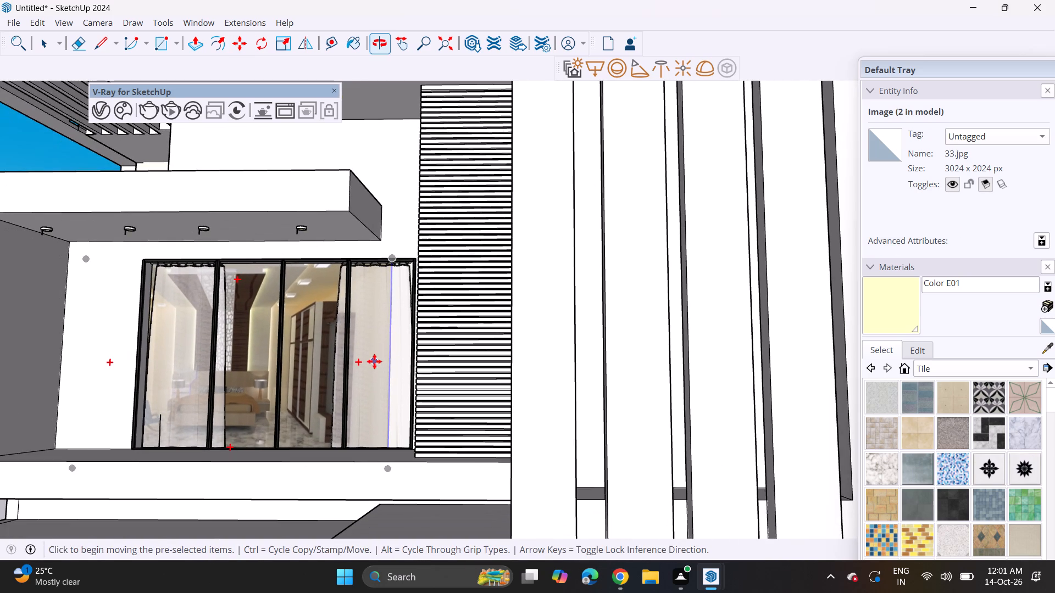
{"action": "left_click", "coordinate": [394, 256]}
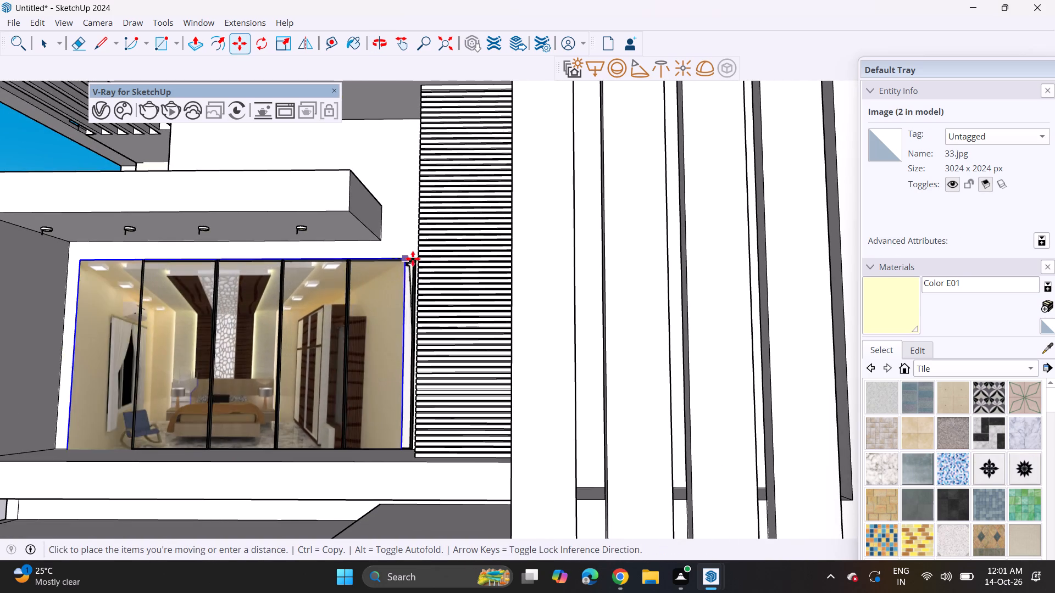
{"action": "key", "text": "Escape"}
Examine from the front, the side and inside the room how the bedroom image sits relative to the sliding door and curtains.
{"action": "middle_click_drag", "start_coordinate": [398, 274], "coordinate": [330, 329]}
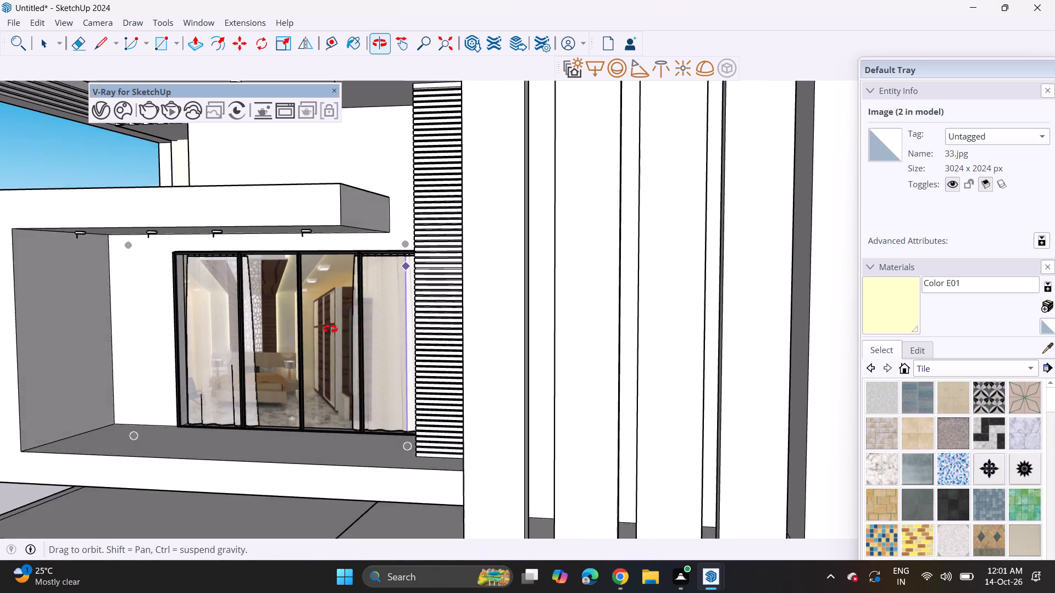
{"action": "middle_click_drag", "start_coordinate": [330, 329], "coordinate": [330, 329]}
{"action": "scroll", "coordinate": [375, 293], "scroll_direction": "up", "scroll_amount": 13}
{"action": "middle_click_drag", "start_coordinate": [376, 291], "coordinate": [323, 303]}
{"action": "middle_click_drag", "start_coordinate": [477, 321], "coordinate": [257, 314]}
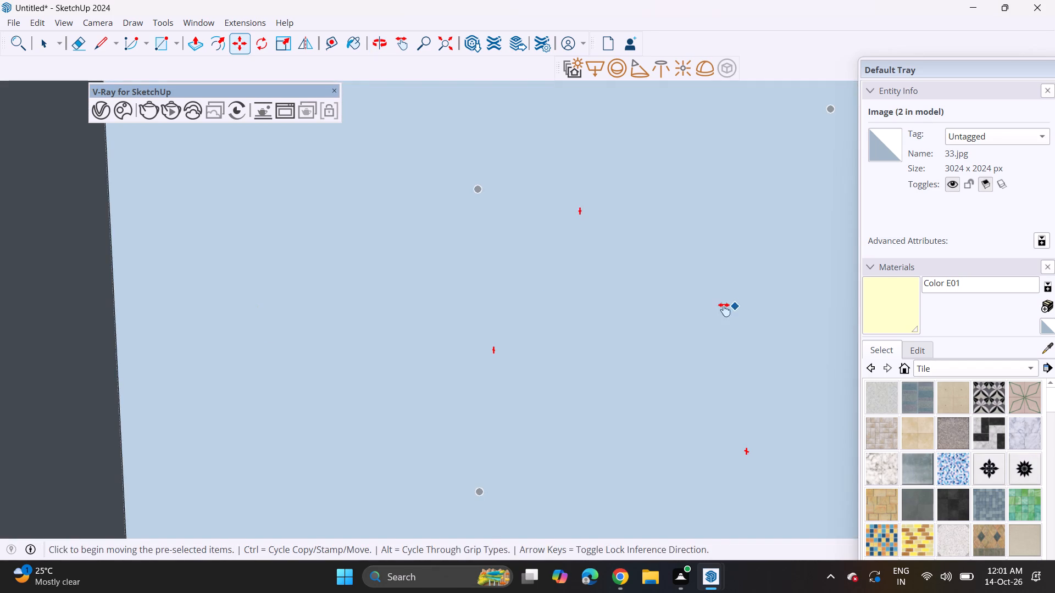
{"action": "middle_click_drag", "start_coordinate": [735, 307], "coordinate": [282, 331], "text": "shift"}
{"action": "middle_click_drag", "start_coordinate": [799, 309], "coordinate": [333, 345], "text": "shift"}
{"action": "scroll", "coordinate": [333, 345], "scroll_direction": "down", "scroll_amount": 3}
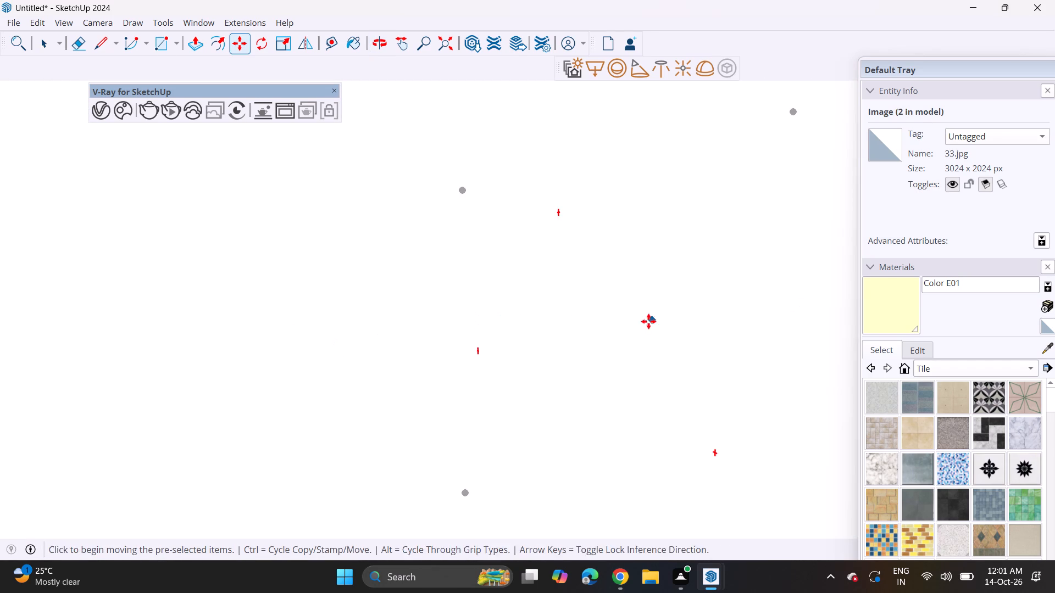
{"action": "middle_click_drag", "start_coordinate": [647, 321], "coordinate": [253, 324], "text": "shift"}
{"action": "scroll", "coordinate": [665, 319], "scroll_direction": "down", "scroll_amount": 15}
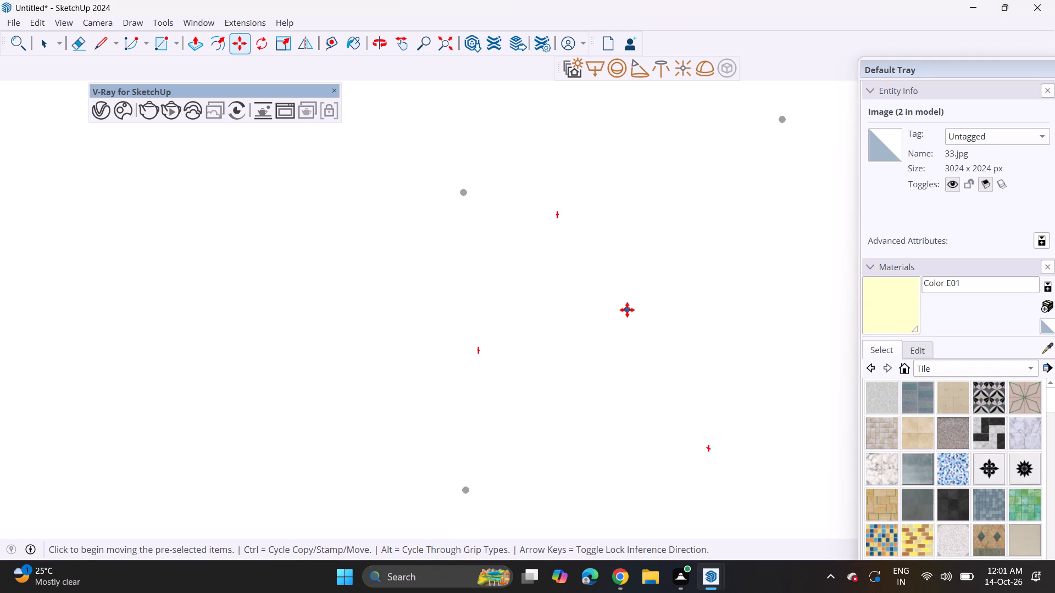
{"action": "scroll", "coordinate": [627, 310], "scroll_direction": "down", "scroll_amount": 20}
{"action": "scroll", "coordinate": [627, 310], "scroll_direction": "down", "scroll_amount": 6}
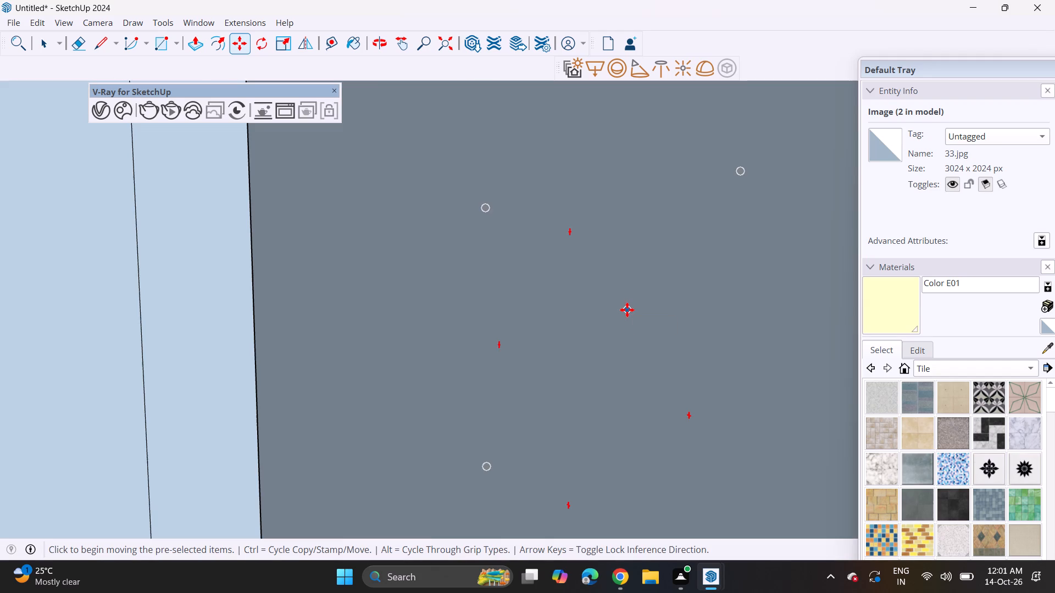
{"action": "left_click", "coordinate": [448, 48]}
{"action": "middle_click_drag", "start_coordinate": [481, 392], "coordinate": [640, 392], "text": "shift"}
{"action": "middle_click_drag", "start_coordinate": [534, 324], "coordinate": [859, 292]}
{"action": "scroll", "coordinate": [518, 227], "scroll_direction": "up", "scroll_amount": 17}
{"action": "middle_click_drag", "start_coordinate": [507, 212], "coordinate": [506, 214]}
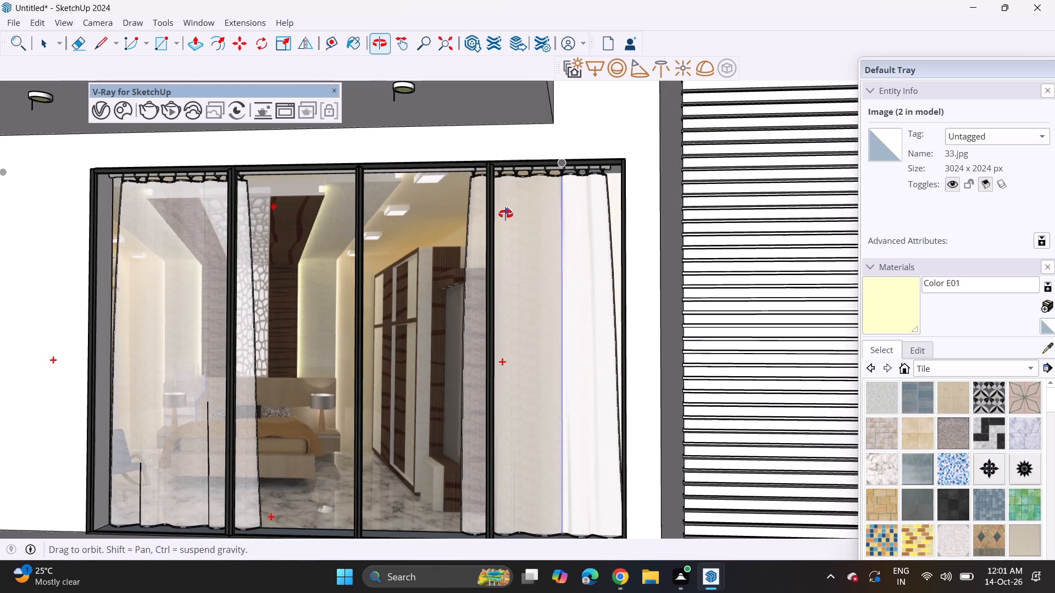
{"action": "middle_click_drag", "start_coordinate": [506, 214], "coordinate": [388, 287]}
{"action": "scroll", "coordinate": [587, 166], "scroll_direction": "up", "scroll_amount": 1, "text": "shift"}
{"action": "middle_click_drag", "start_coordinate": [587, 166], "coordinate": [409, 317], "text": "shift"}
{"action": "scroll", "coordinate": [307, 363], "scroll_direction": "up", "scroll_amount": 6}
{"action": "middle_click_drag", "start_coordinate": [307, 363], "coordinate": [309, 357]}
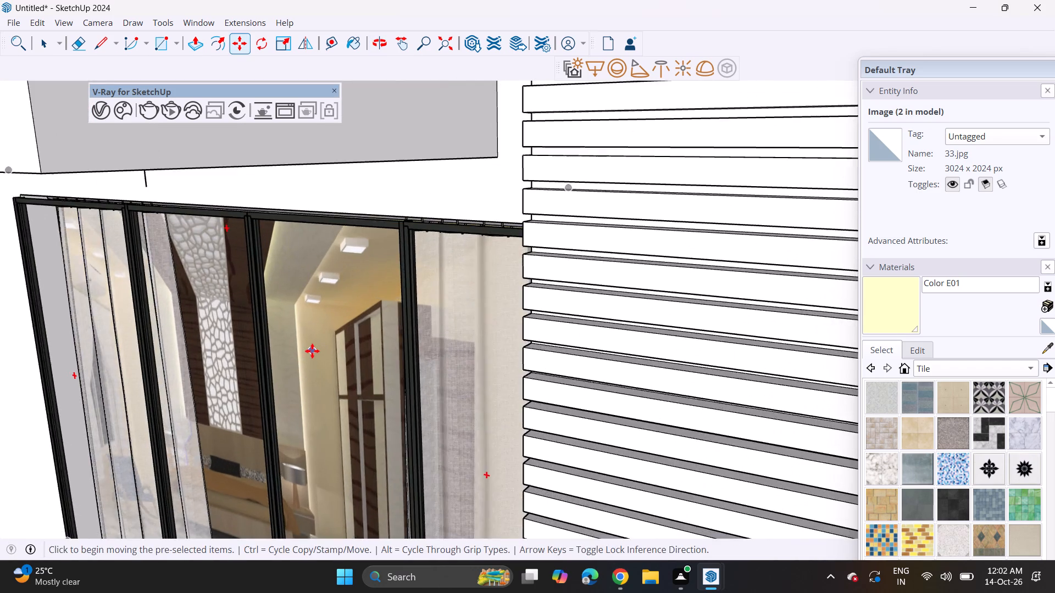
{"action": "scroll", "coordinate": [312, 351], "scroll_direction": "up", "scroll_amount": 6}
{"action": "middle_click_drag", "start_coordinate": [406, 341], "coordinate": [192, 338]}
{"action": "middle_click_drag", "start_coordinate": [549, 328], "coordinate": [323, 338], "text": "shift"}
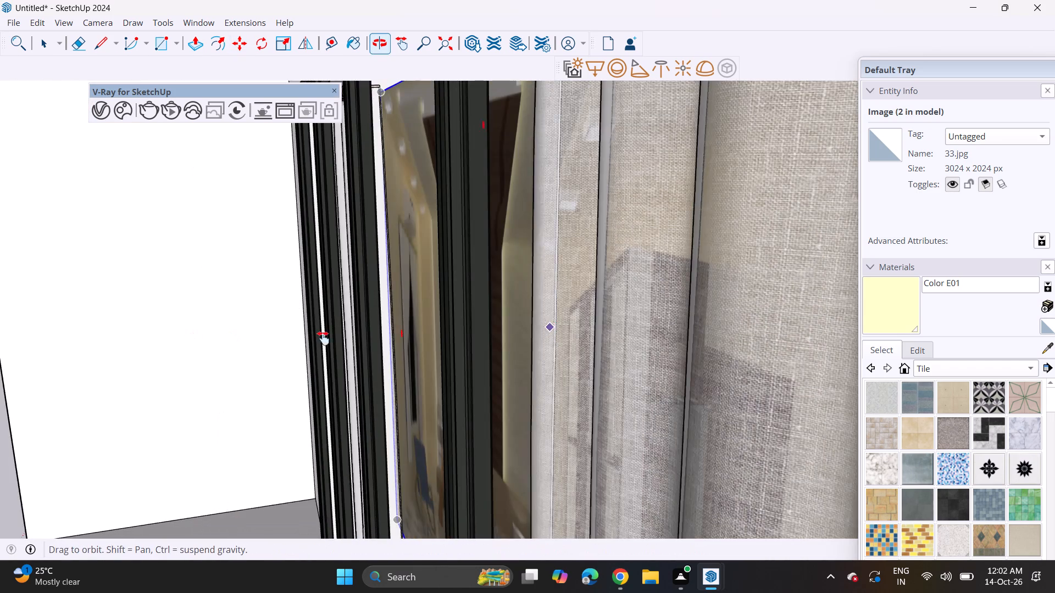
{"action": "middle_click_drag", "start_coordinate": [323, 338], "coordinate": [272, 341], "text": "shift"}
{"action": "middle_click_drag", "start_coordinate": [549, 304], "coordinate": [219, 352], "text": "shift"}
{"action": "middle_click_drag", "start_coordinate": [582, 270], "coordinate": [337, 309]}
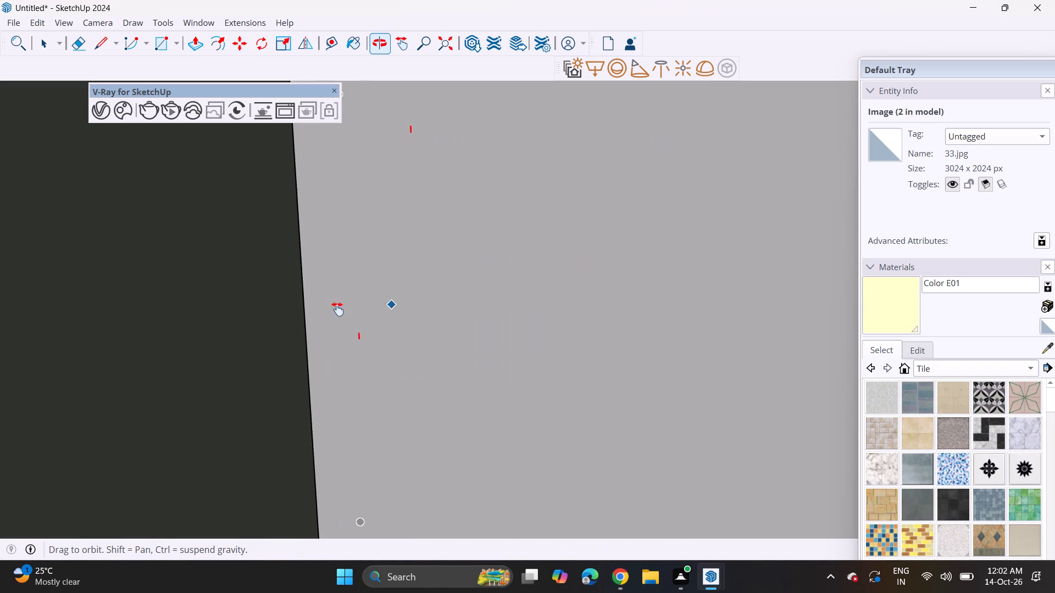
{"action": "middle_click_drag", "start_coordinate": [337, 309], "coordinate": [1007, 271]}
{"action": "middle_click_drag", "start_coordinate": [281, 307], "coordinate": [868, 335]}
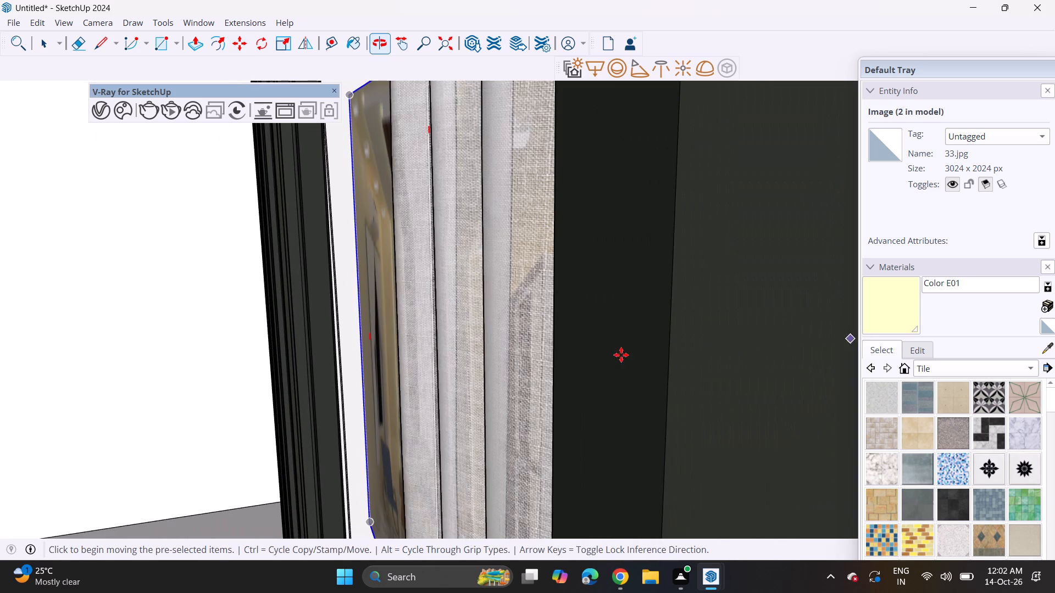
{"action": "scroll", "coordinate": [488, 304], "scroll_direction": "up", "scroll_amount": 14}
{"action": "scroll", "coordinate": [514, 303], "scroll_direction": "up", "scroll_amount": 10}
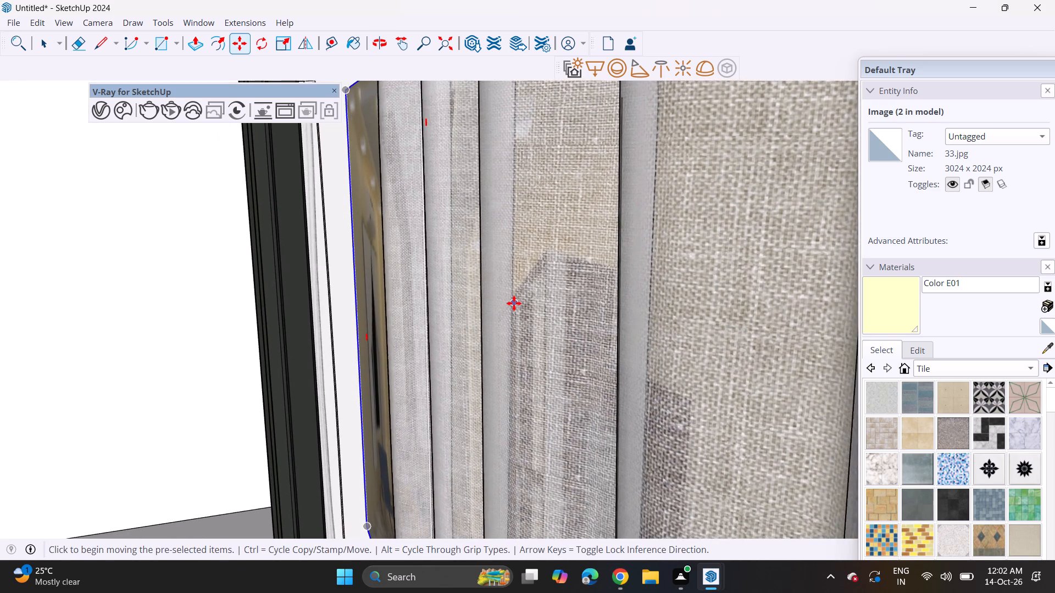
{"action": "scroll", "coordinate": [514, 303], "scroll_direction": "up", "scroll_amount": 11}
{"action": "middle_click_drag", "start_coordinate": [703, 316], "coordinate": [640, 323]}
{"action": "middle_click_drag", "start_coordinate": [694, 301], "coordinate": [526, 305], "text": "shift"}
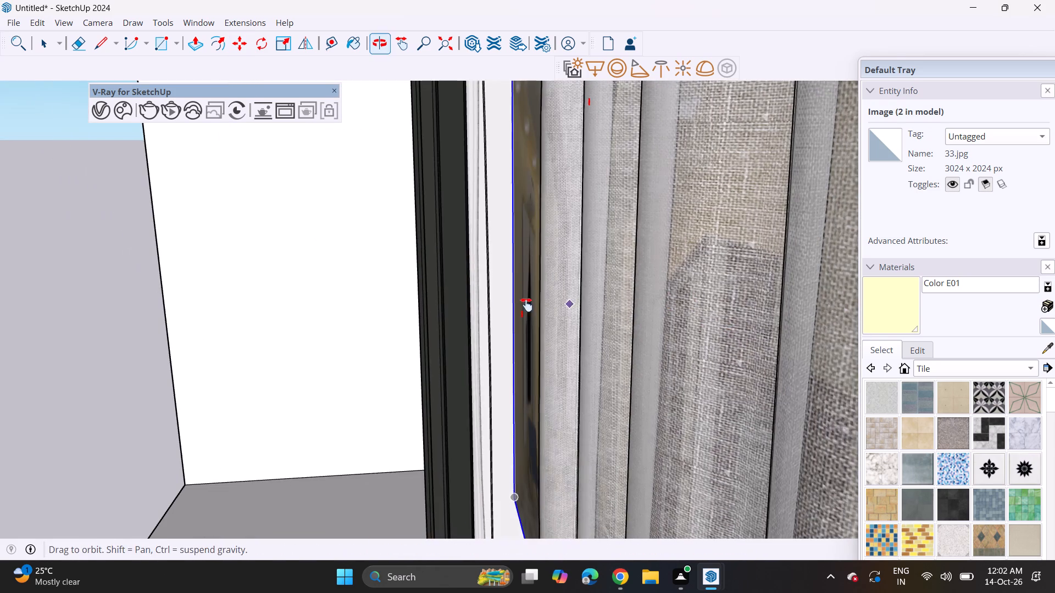
{"action": "middle_click_drag", "start_coordinate": [526, 305], "coordinate": [377, 305], "text": "shift"}
{"action": "middle_click_drag", "start_coordinate": [712, 300], "coordinate": [438, 300], "text": "shift"}
{"action": "middle_click_drag", "start_coordinate": [736, 310], "coordinate": [465, 318], "text": "shift"}
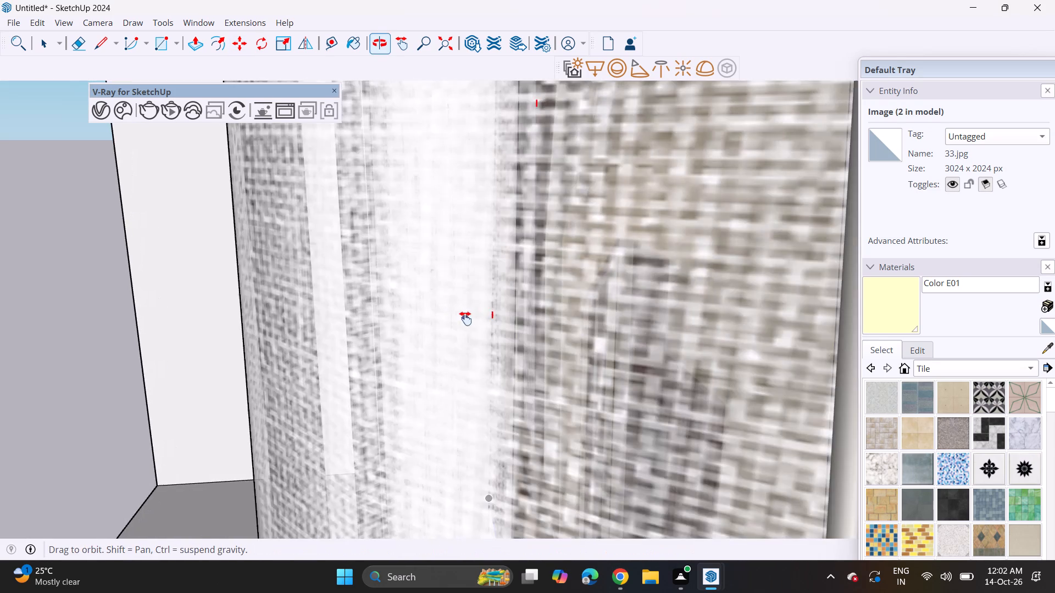
{"action": "middle_click_drag", "start_coordinate": [465, 318], "coordinate": [278, 321], "text": "shift"}
{"action": "scroll", "coordinate": [636, 250], "scroll_direction": "down", "scroll_amount": 2}
{"action": "middle_click_drag", "start_coordinate": [636, 250], "coordinate": [414, 293]}
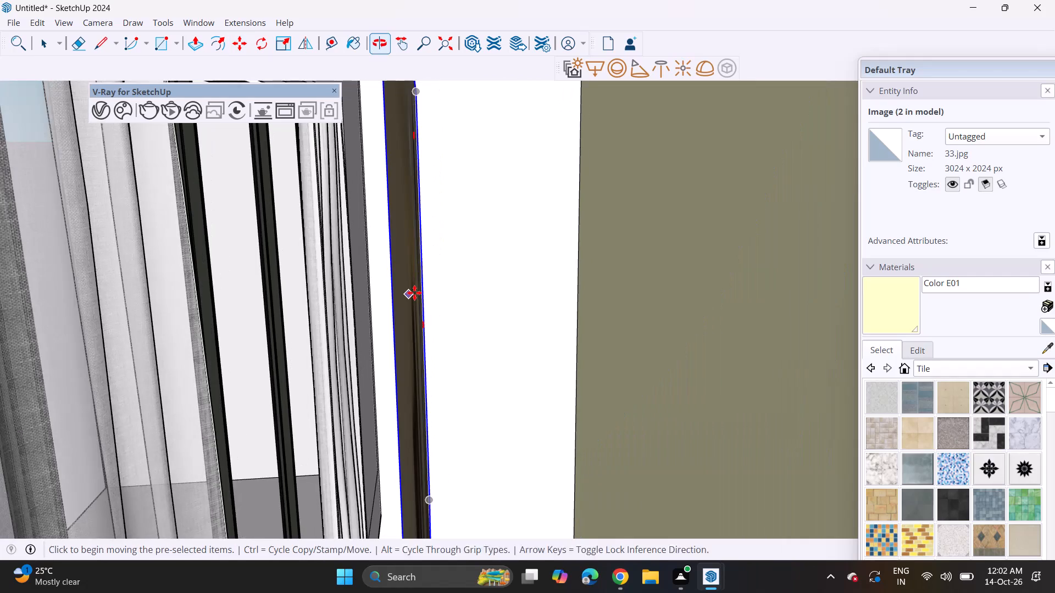
Scale the bedroom image wider along its length so it spans the full width behind the upper-floor sliding door and curtains.
{"action": "scroll", "coordinate": [414, 293], "scroll_direction": "down", "scroll_amount": 8}
{"action": "middle_click_drag", "start_coordinate": [414, 292], "coordinate": [447, 241], "text": "shift"}
{"action": "middle_click", "coordinate": [447, 241], "text": "shift"}
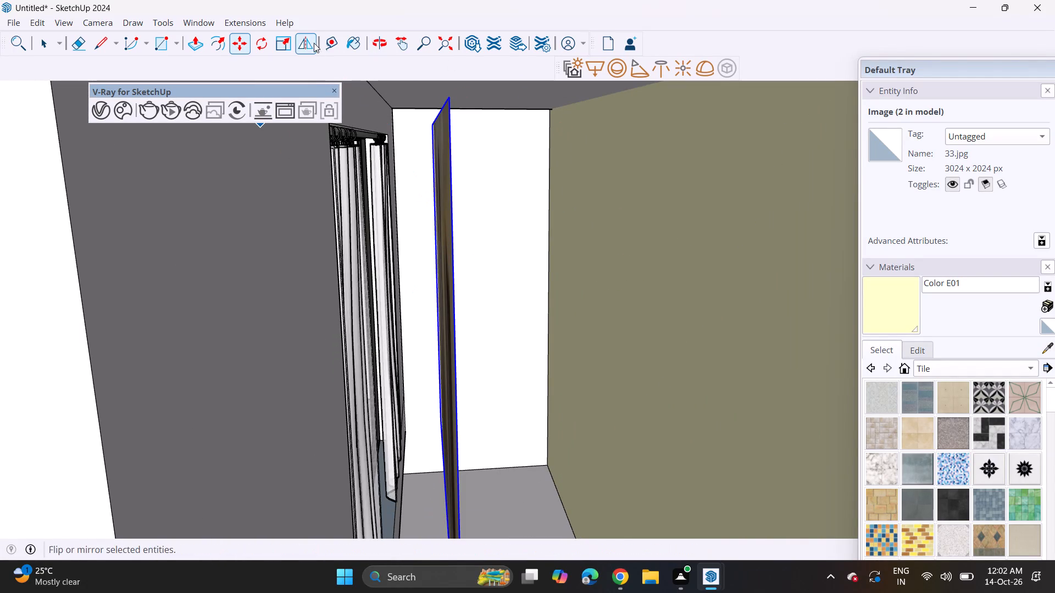
{"action": "left_click", "coordinate": [288, 47]}
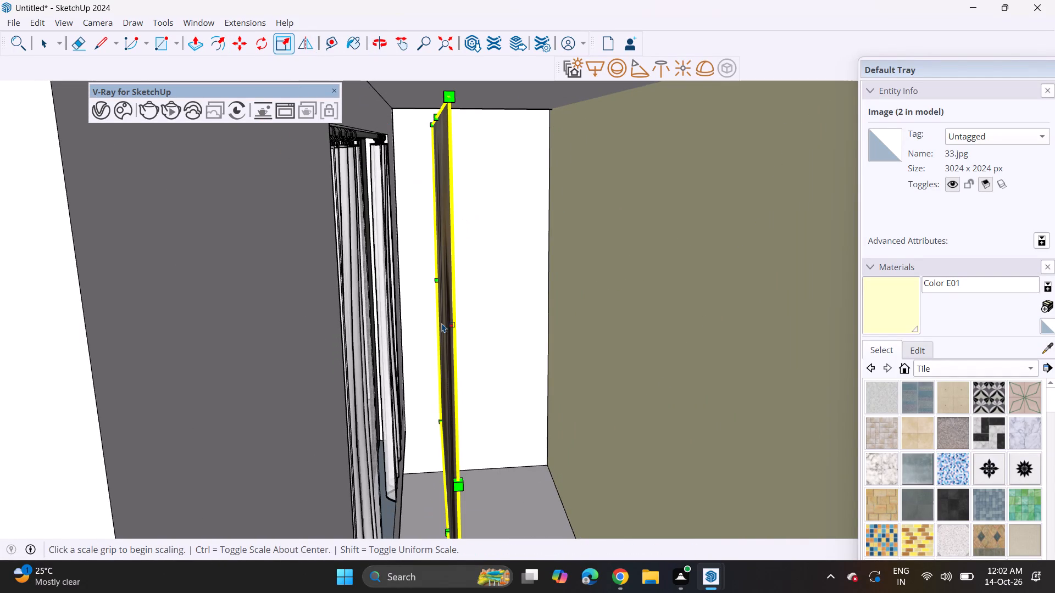
{"action": "middle_click_drag", "start_coordinate": [442, 323], "coordinate": [436, 325]}
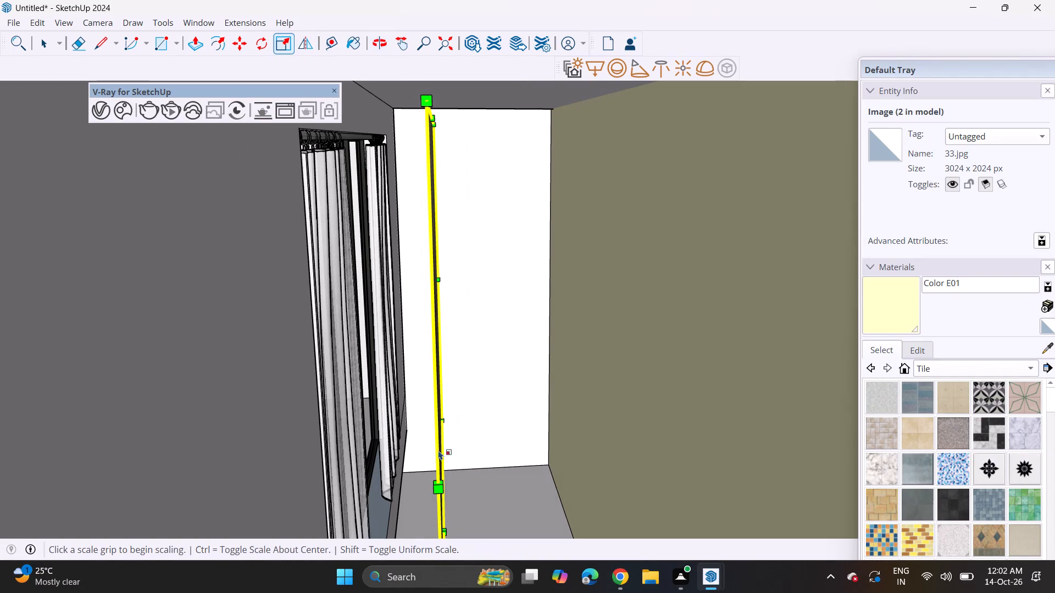
{"action": "left_click", "coordinate": [441, 487]}
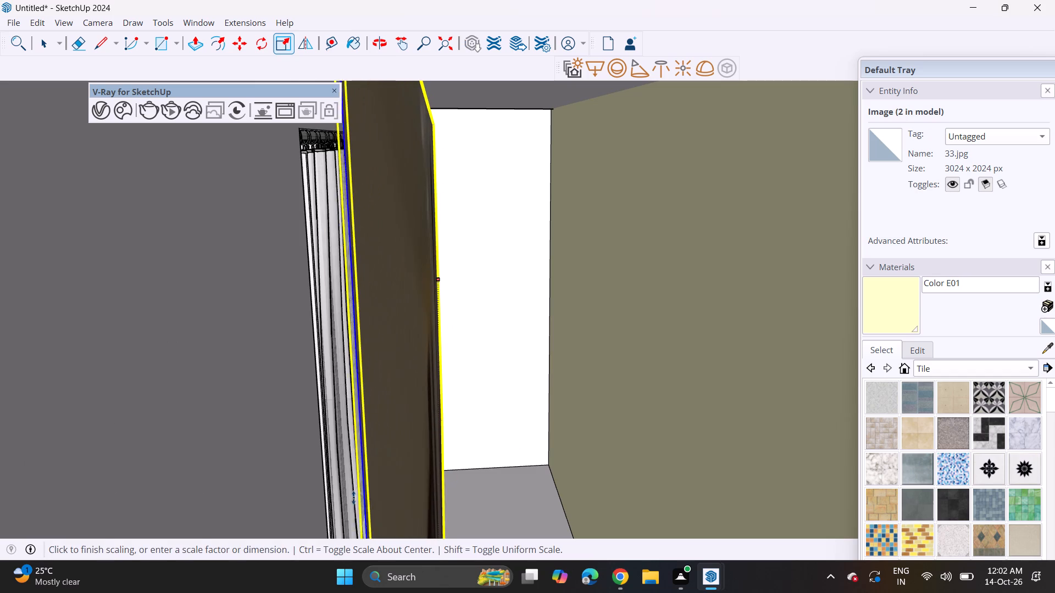
{"action": "left_click", "coordinate": [332, 483]}
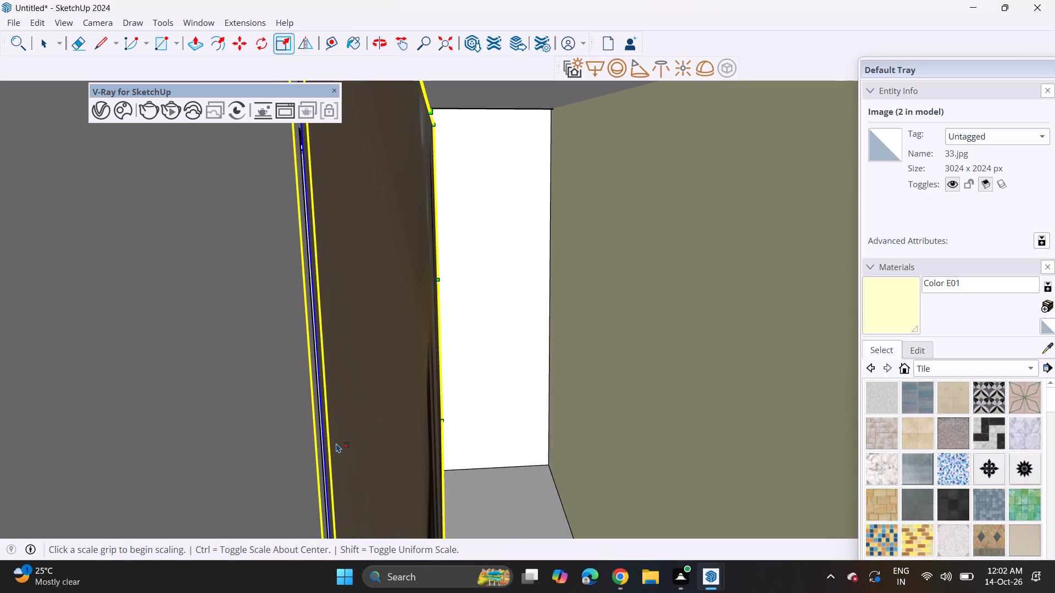
{"action": "key", "text": "space"}
Check from the front of the house how the widened bedroom image looks through the upper-floor glass and curtains.
{"action": "left_click", "coordinate": [208, 465]}
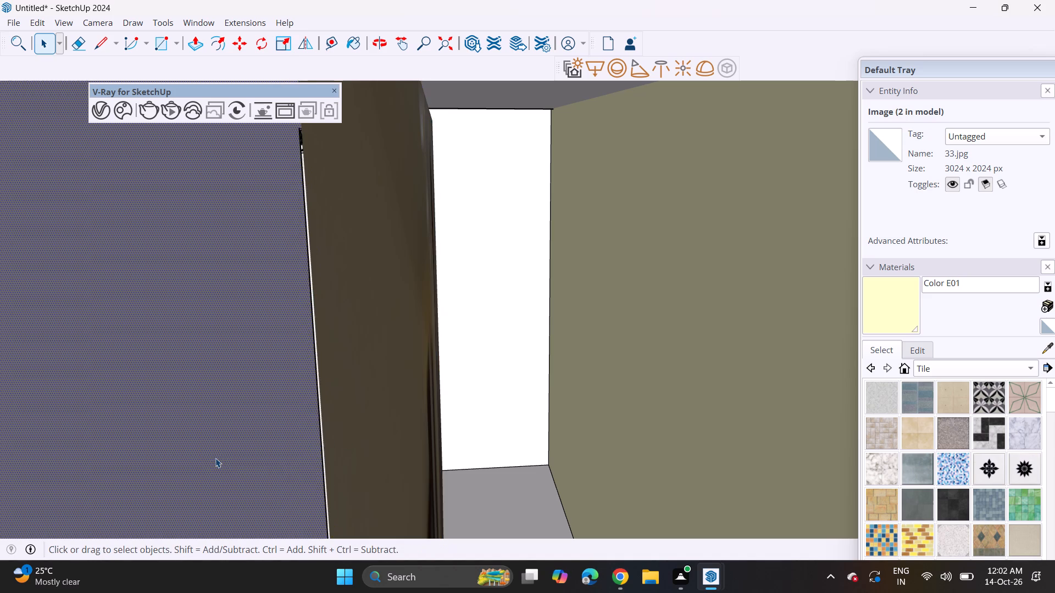
{"action": "middle_click_drag", "start_coordinate": [215, 458], "coordinate": [752, 365], "text": "shift"}
{"action": "scroll", "coordinate": [471, 340], "scroll_direction": "down", "scroll_amount": 11}
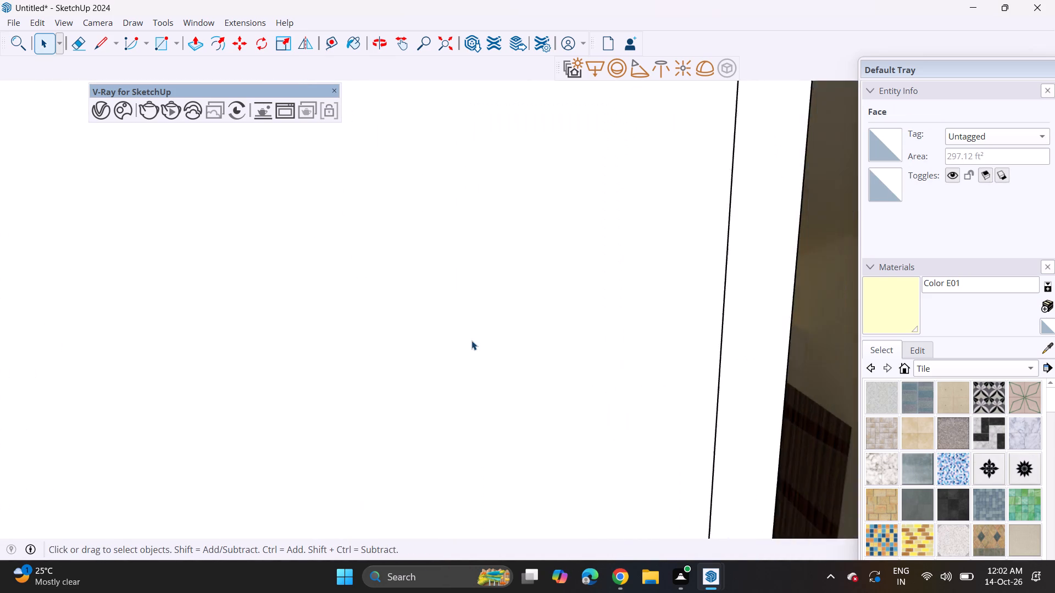
{"action": "scroll", "coordinate": [471, 340], "scroll_direction": "down", "scroll_amount": 13}
{"action": "middle_click_drag", "start_coordinate": [431, 338], "coordinate": [782, 261], "text": "shift"}
{"action": "scroll", "coordinate": [300, 266], "scroll_direction": "down", "scroll_amount": 9}
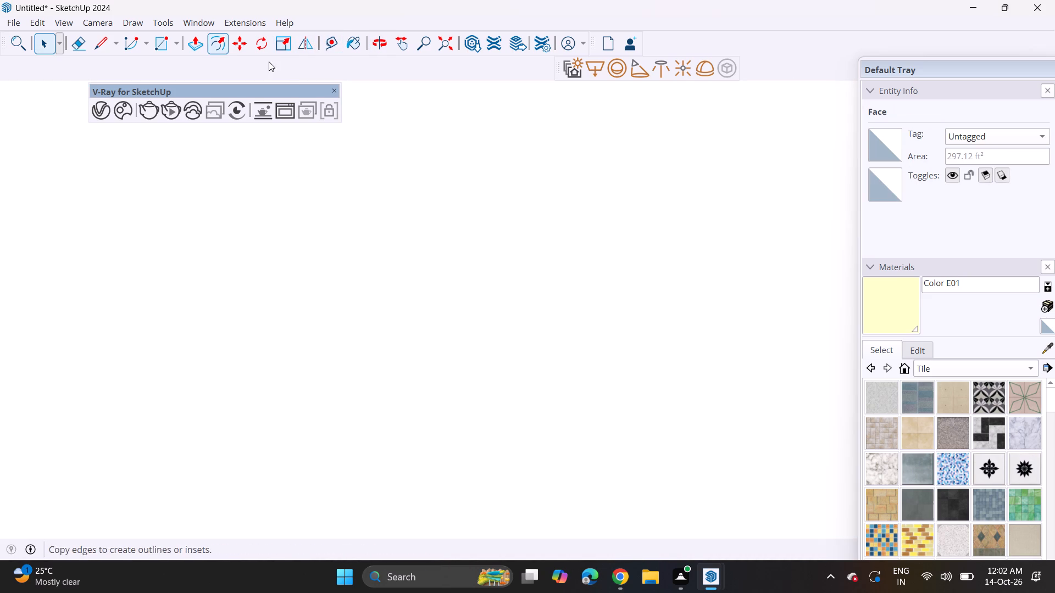
{"action": "left_click", "coordinate": [437, 48]}
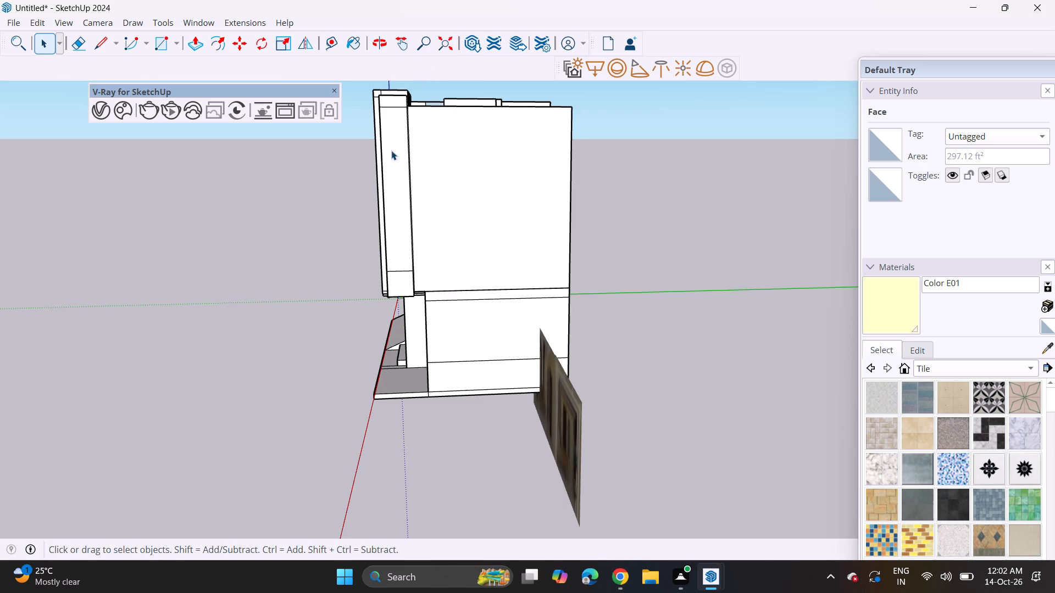
{"action": "scroll", "coordinate": [392, 230], "scroll_direction": "down", "scroll_amount": 4}
{"action": "middle_click_drag", "start_coordinate": [368, 282], "coordinate": [774, 200]}
{"action": "middle_click_drag", "start_coordinate": [413, 237], "coordinate": [415, 332]}
{"action": "middle_click_drag", "start_coordinate": [440, 293], "coordinate": [451, 329]}
{"action": "scroll", "coordinate": [474, 268], "scroll_direction": "up", "scroll_amount": 8}
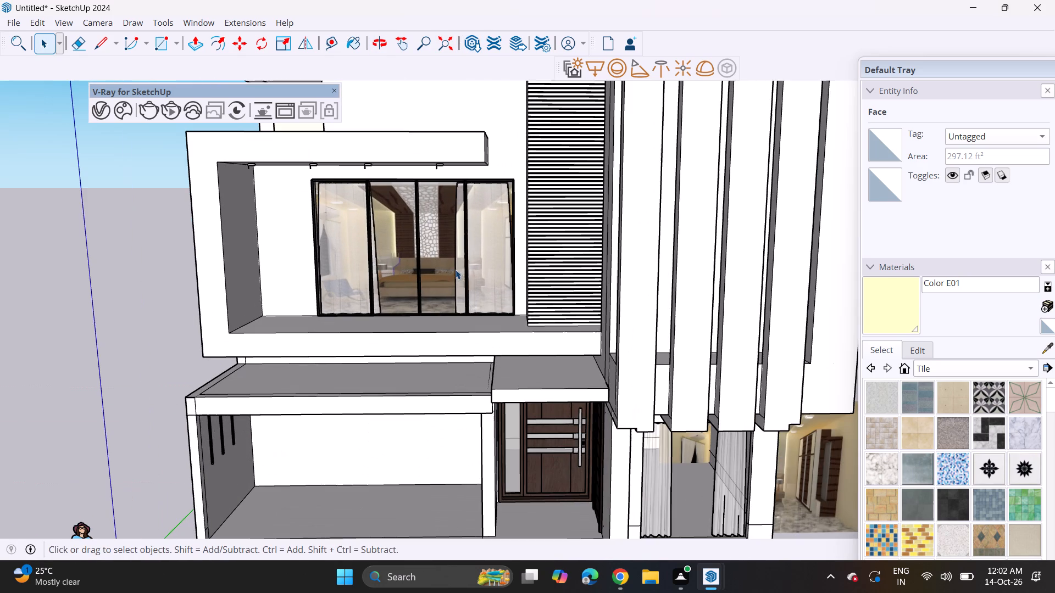
{"action": "left_click", "coordinate": [80, 295]}
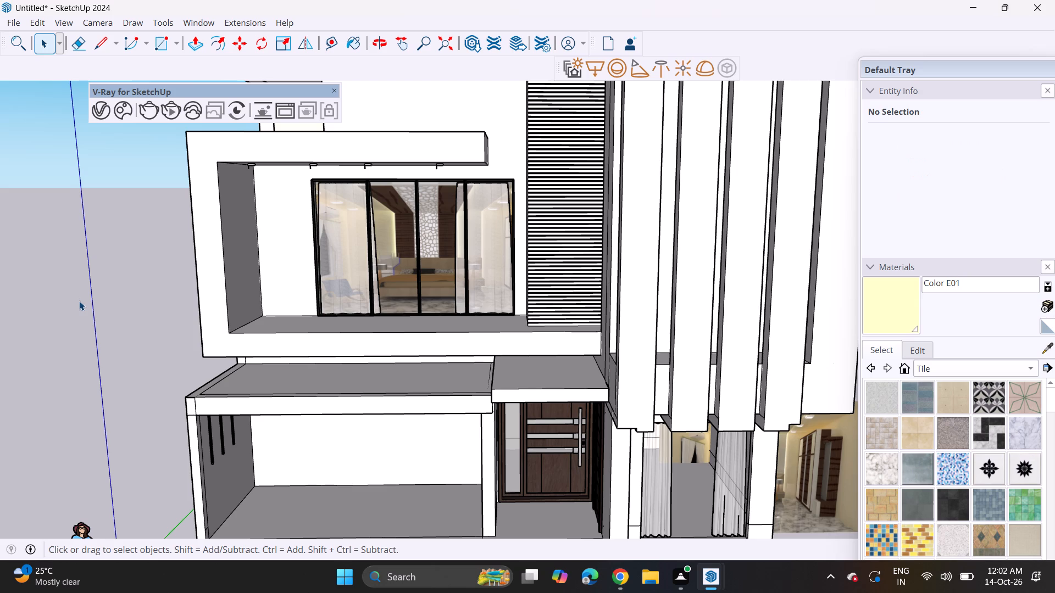
Delete the two spare bedroom images standing beside the ground floor of the house.
{"action": "scroll", "coordinate": [368, 323], "scroll_direction": "down", "scroll_amount": 3}
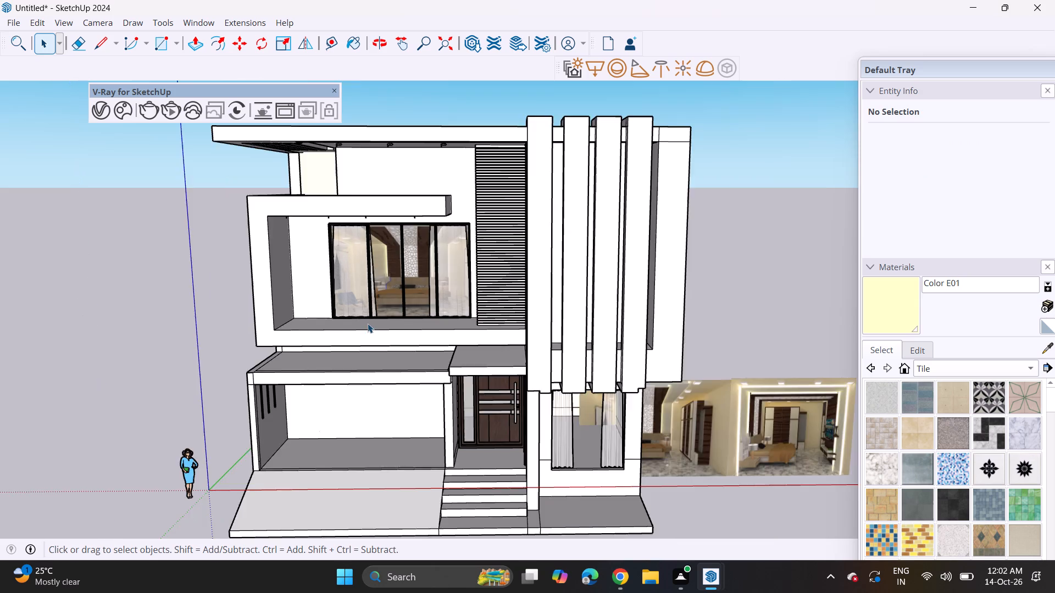
{"action": "scroll", "coordinate": [368, 323], "scroll_direction": "down", "scroll_amount": 4}
{"action": "middle_click_drag", "start_coordinate": [445, 357], "coordinate": [406, 294]}
{"action": "left_click", "coordinate": [556, 359]}
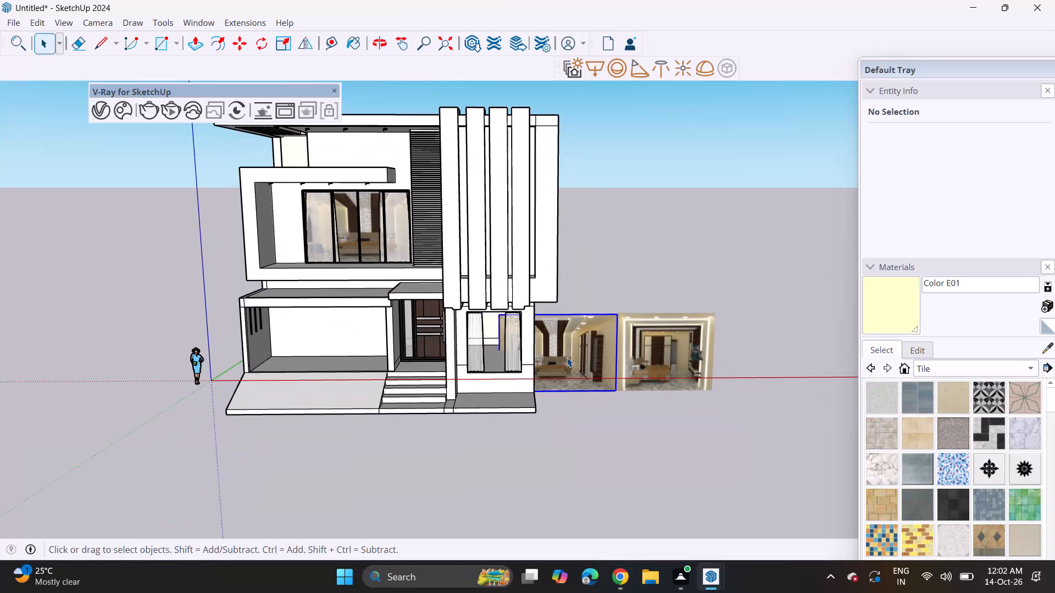
{"action": "key", "text": "Delete"}
{"action": "left_click", "coordinate": [637, 363]}
{"action": "key", "text": "Delete"}
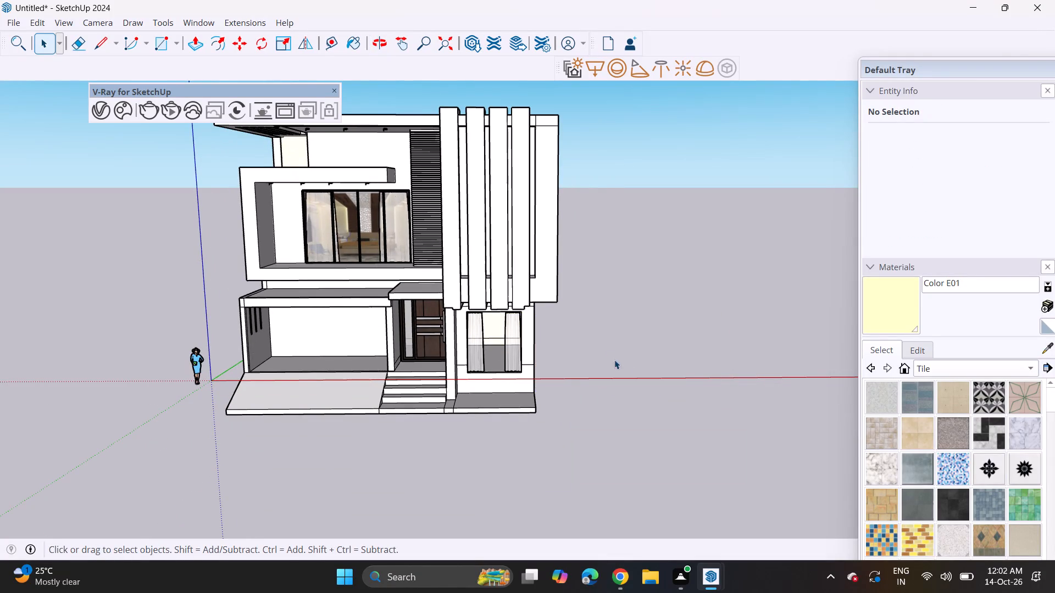
Switch to 3D Warehouse in Chrome and search its models for HALL.
{"action": "left_click", "coordinate": [14, 29]}
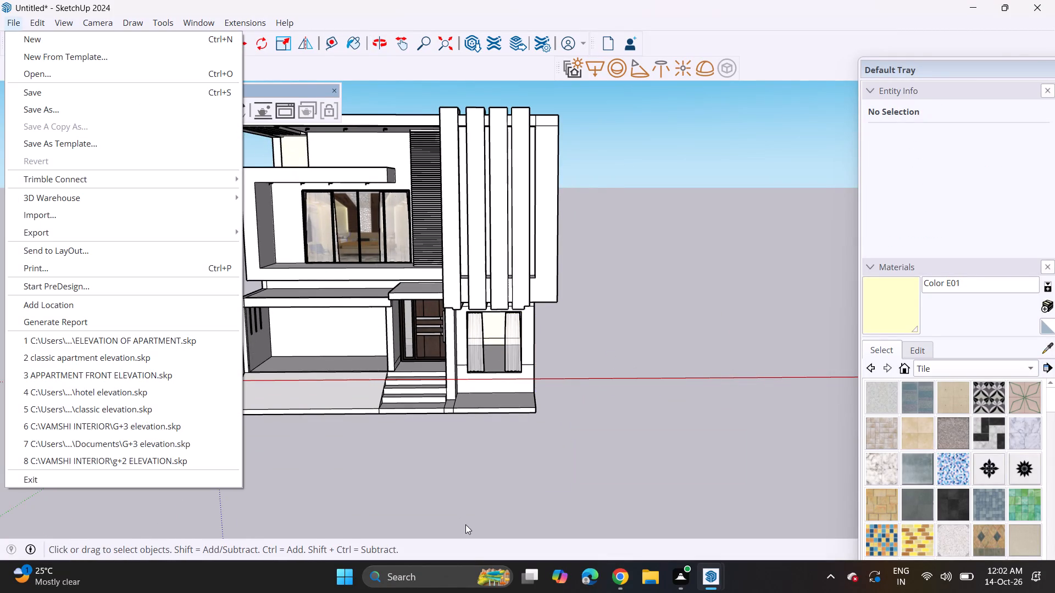
{"action": "left_click", "coordinate": [619, 591]}
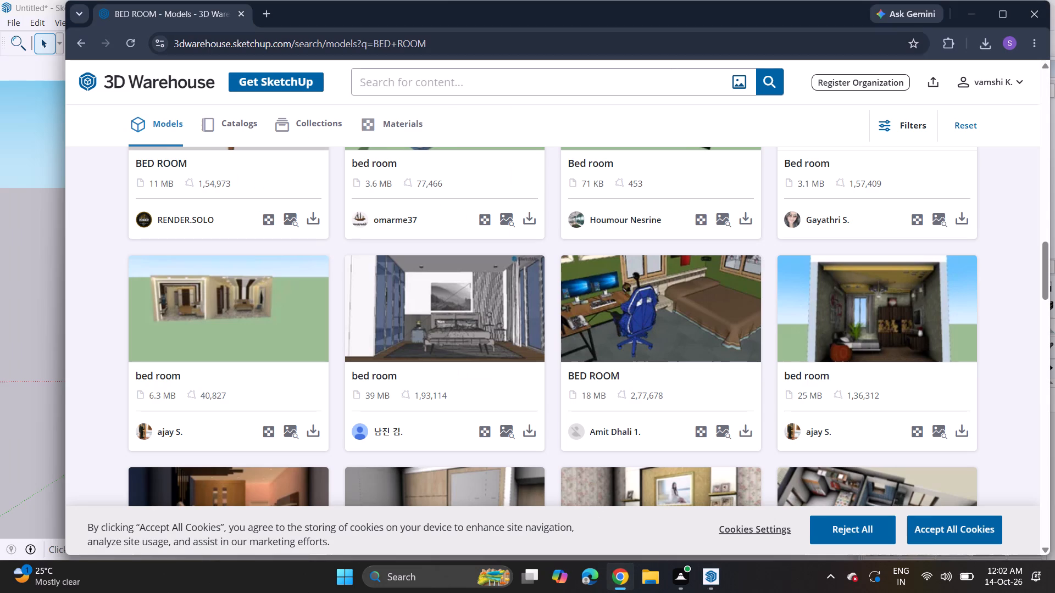
{"action": "left_click", "coordinate": [657, 82]}
{"action": "type", "text": "HALL"}
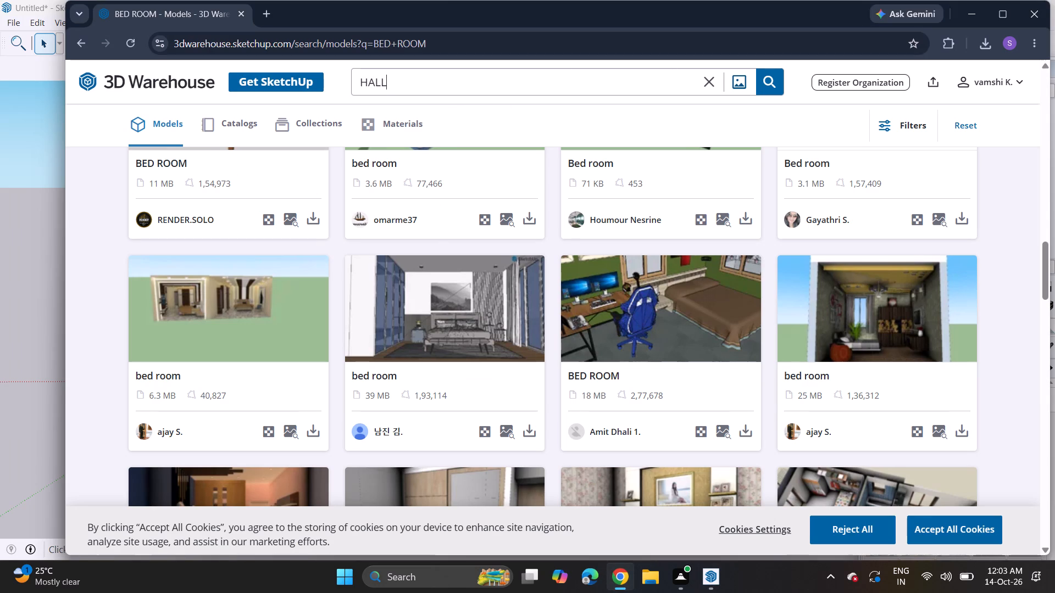
{"action": "key", "text": "Return"}
Browse the HALL search results for a model that could serve as the house's hall interior.
{"action": "scroll", "coordinate": [476, 238], "scroll_direction": "up", "scroll_amount": 6}
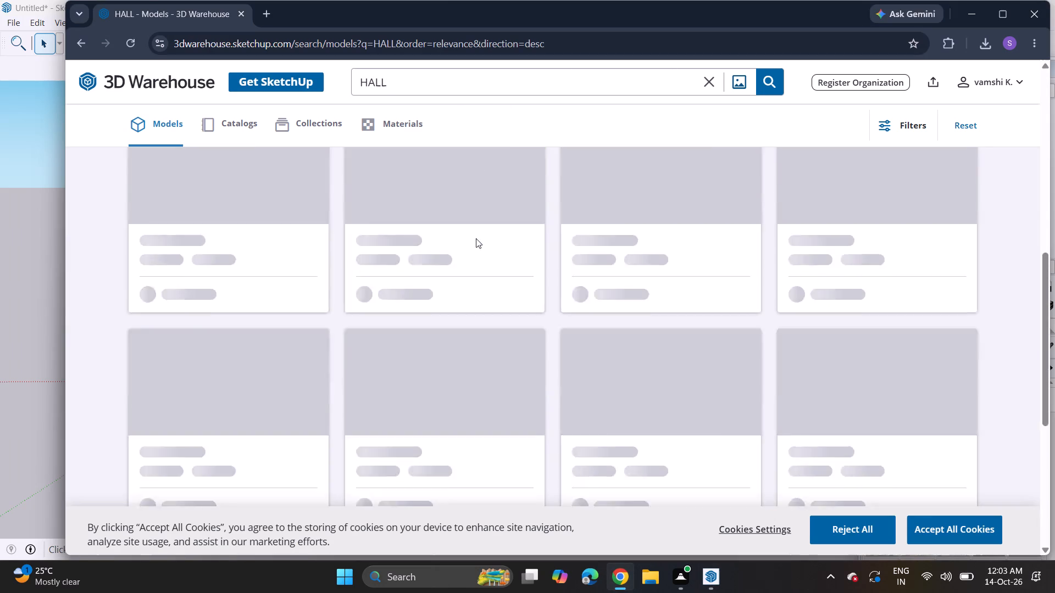
{"action": "scroll", "coordinate": [476, 238], "scroll_direction": "up", "scroll_amount": 12}
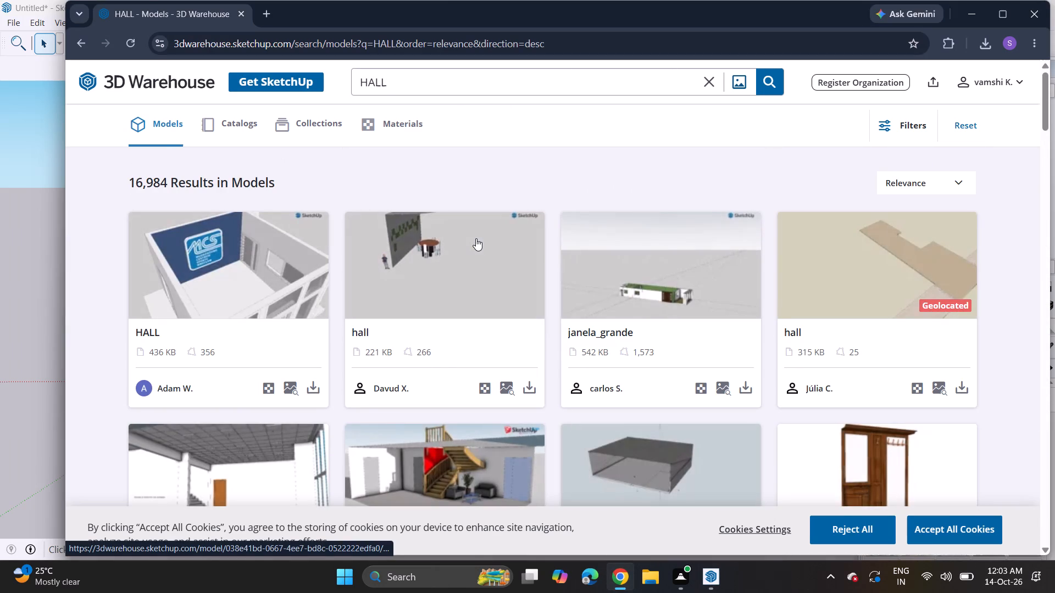
{"action": "scroll", "coordinate": [478, 242], "scroll_direction": "down", "scroll_amount": 6}
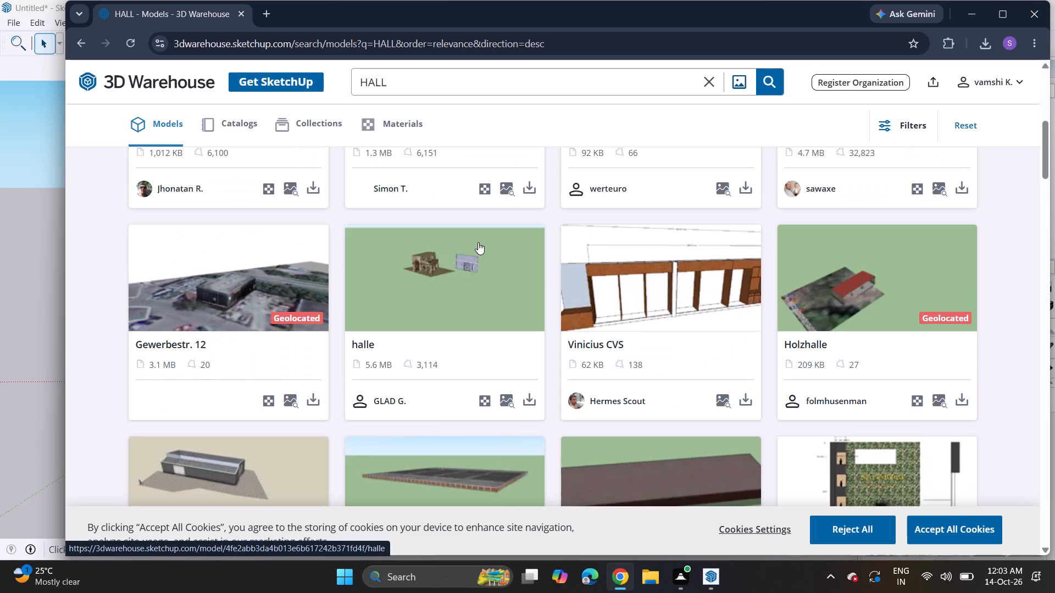
{"action": "scroll", "coordinate": [478, 242], "scroll_direction": "down", "scroll_amount": 6}
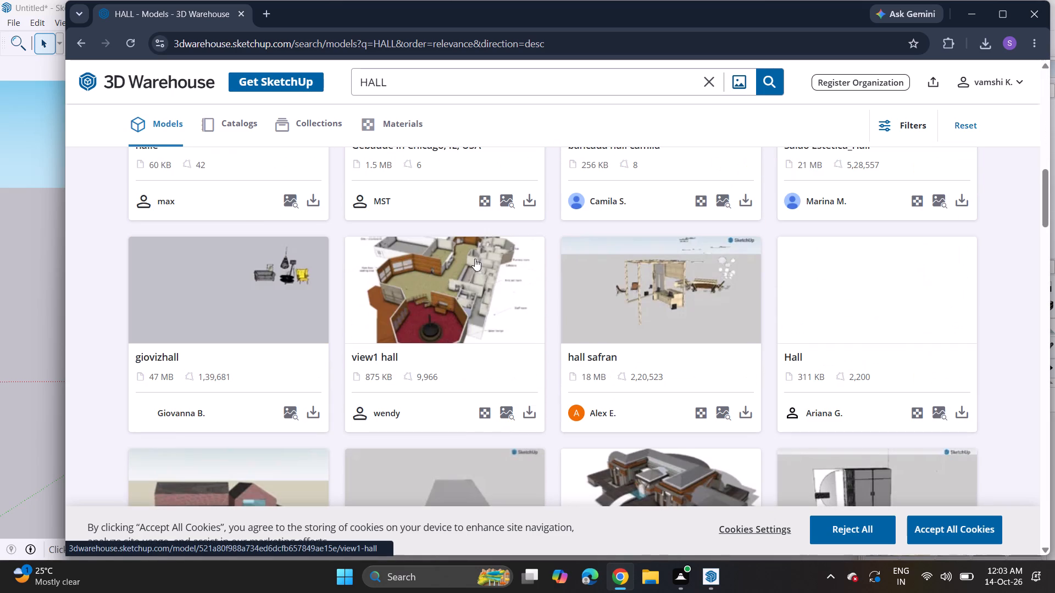
{"action": "scroll", "coordinate": [475, 278], "scroll_direction": "down", "scroll_amount": 6}
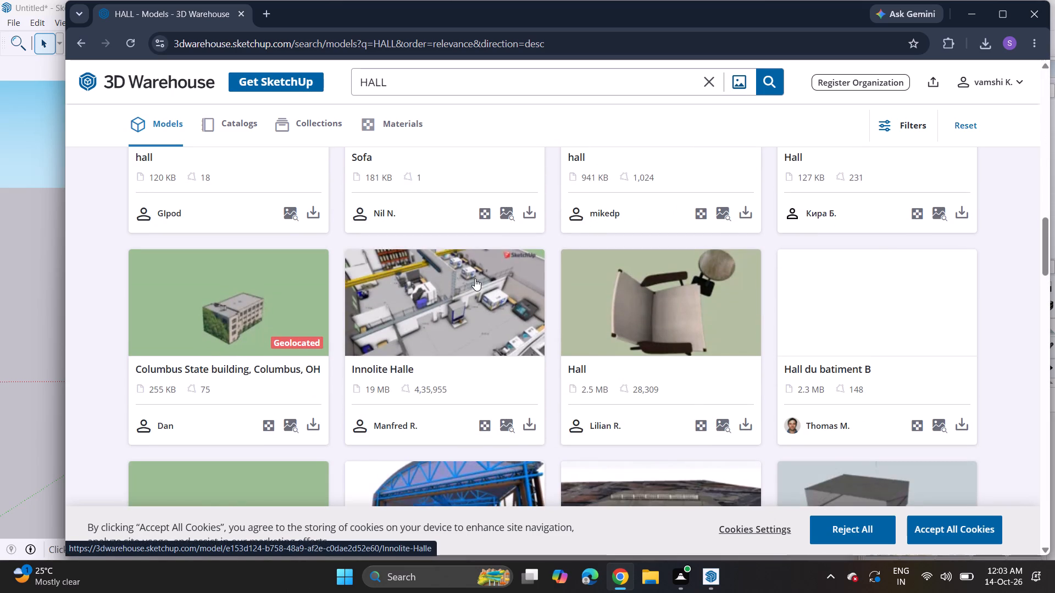
{"action": "scroll", "coordinate": [475, 278], "scroll_direction": "down", "scroll_amount": 8}
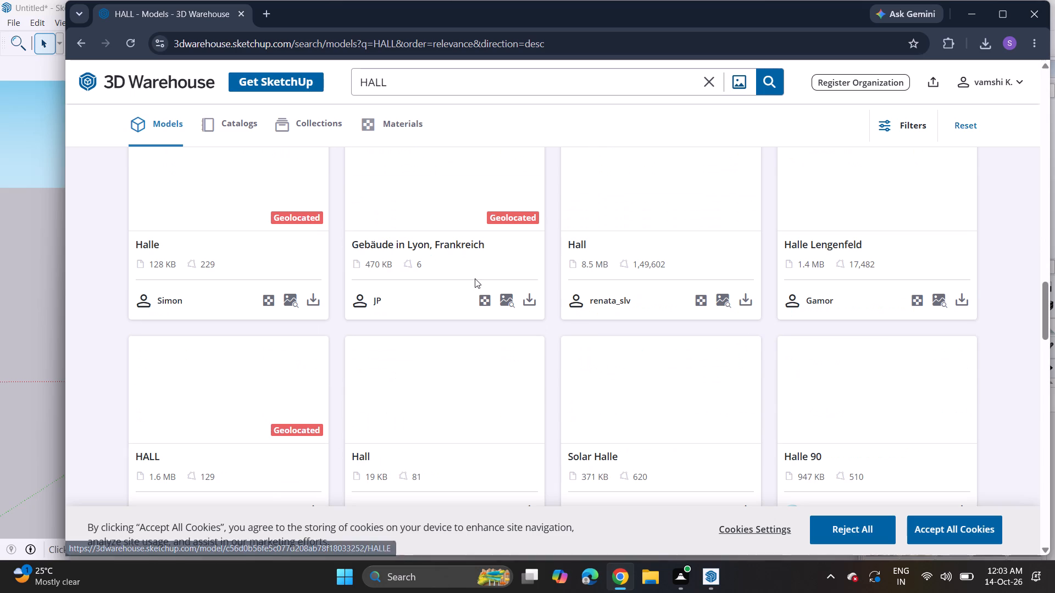
Refine the model search to HALL INTERIOR.
{"action": "left_click", "coordinate": [462, 86]}
{"action": "key", "text": "space"}
{"action": "type", "text": "INTEIRO"}
{"action": "key", "text": "t"}
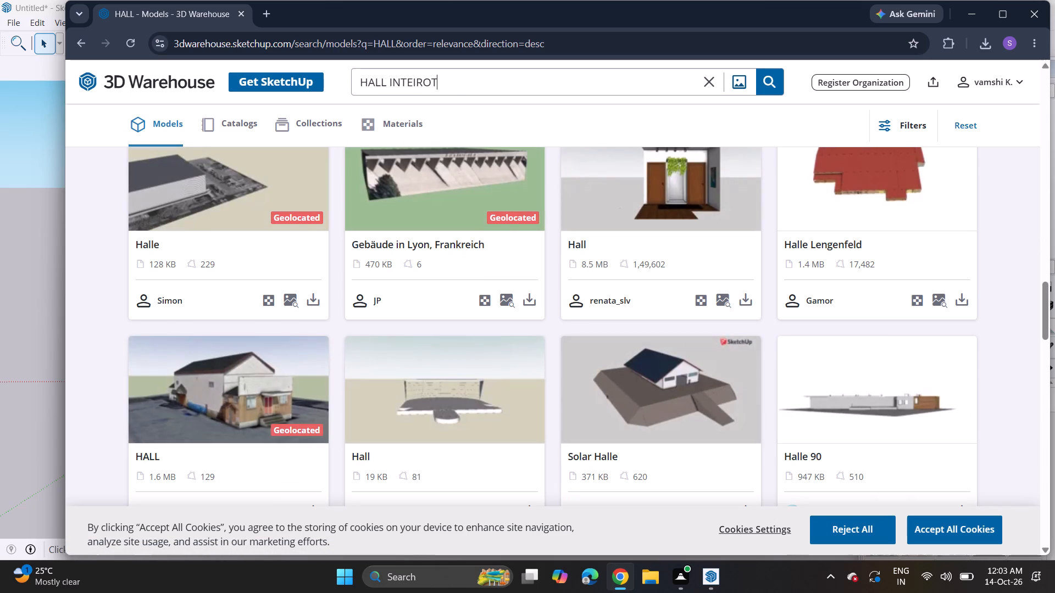
{"action": "key", "text": "BackSpace"}
{"action": "key", "text": "BackSpace"}
{"action": "key", "text": "BackSpace"}
{"action": "key", "text": "BackSpace"}
{"action": "type", "text": "RIOR"}
{"action": "left_click", "coordinate": [773, 86]}
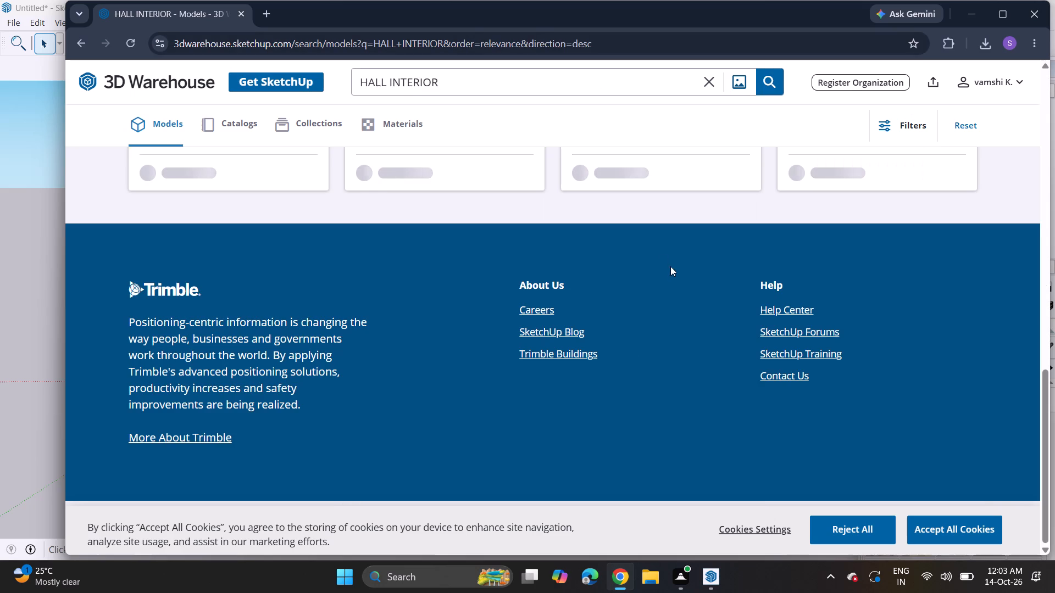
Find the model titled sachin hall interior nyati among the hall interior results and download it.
{"action": "scroll", "coordinate": [652, 251], "scroll_direction": "up", "scroll_amount": 16}
{"action": "scroll", "coordinate": [648, 250], "scroll_direction": "up", "scroll_amount": 5}
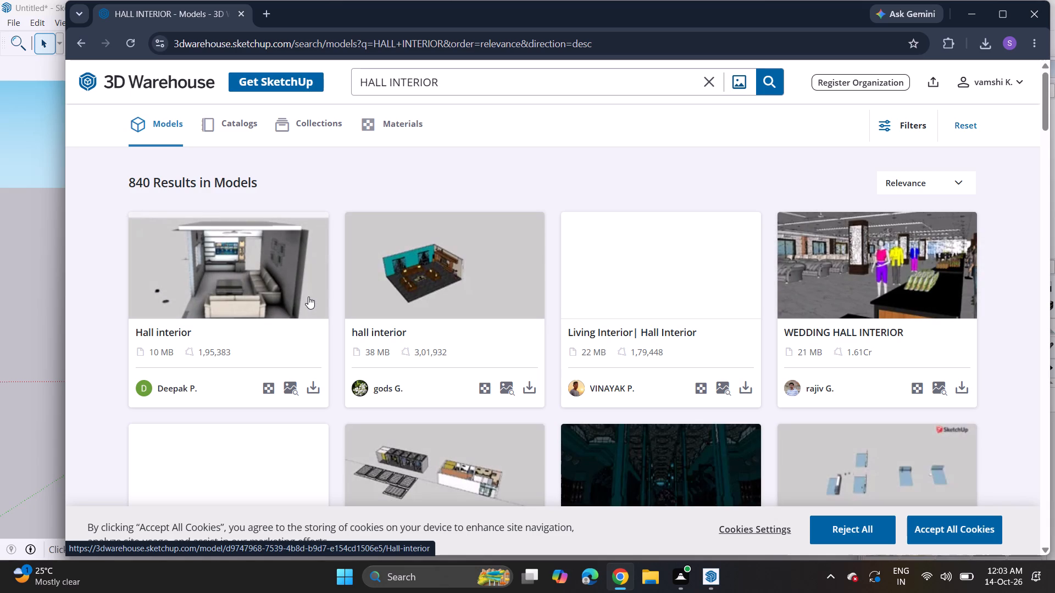
{"action": "scroll", "coordinate": [309, 296], "scroll_direction": "down", "scroll_amount": 3}
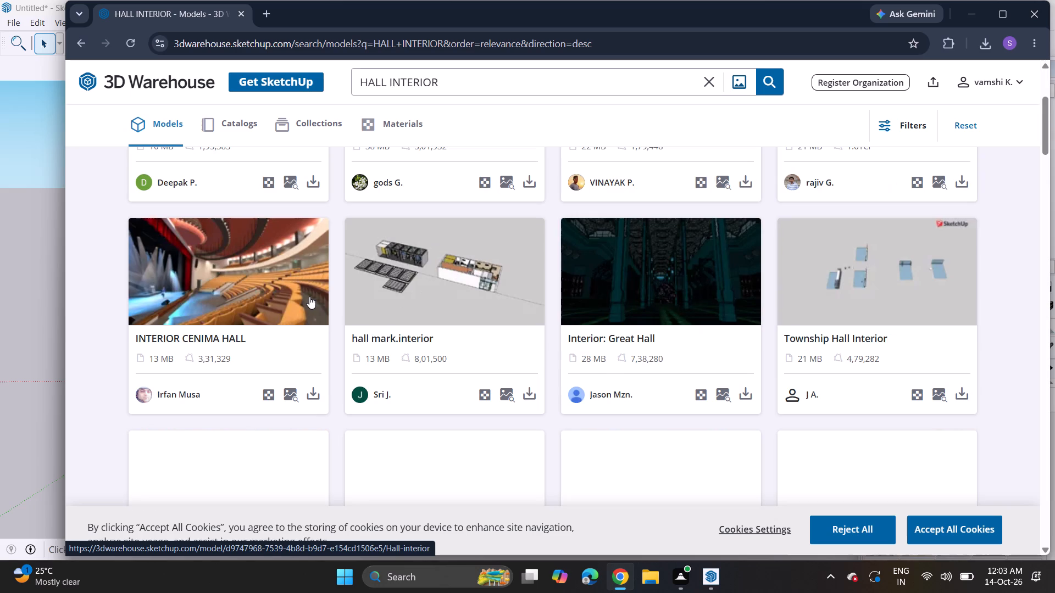
{"action": "scroll", "coordinate": [307, 338], "scroll_direction": "down", "scroll_amount": 3}
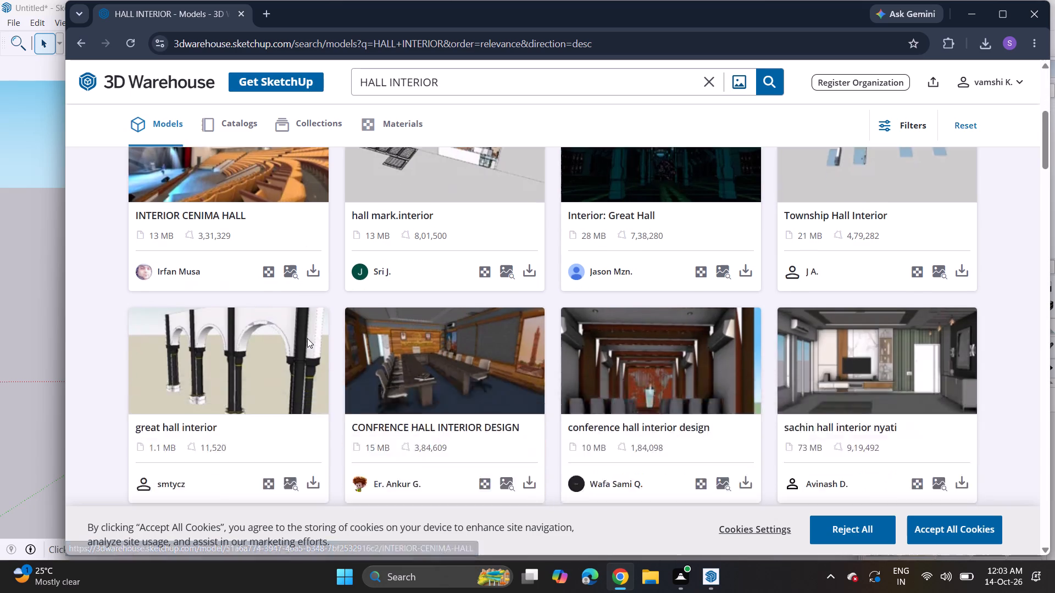
{"action": "scroll", "coordinate": [654, 301], "scroll_direction": "down", "scroll_amount": 1}
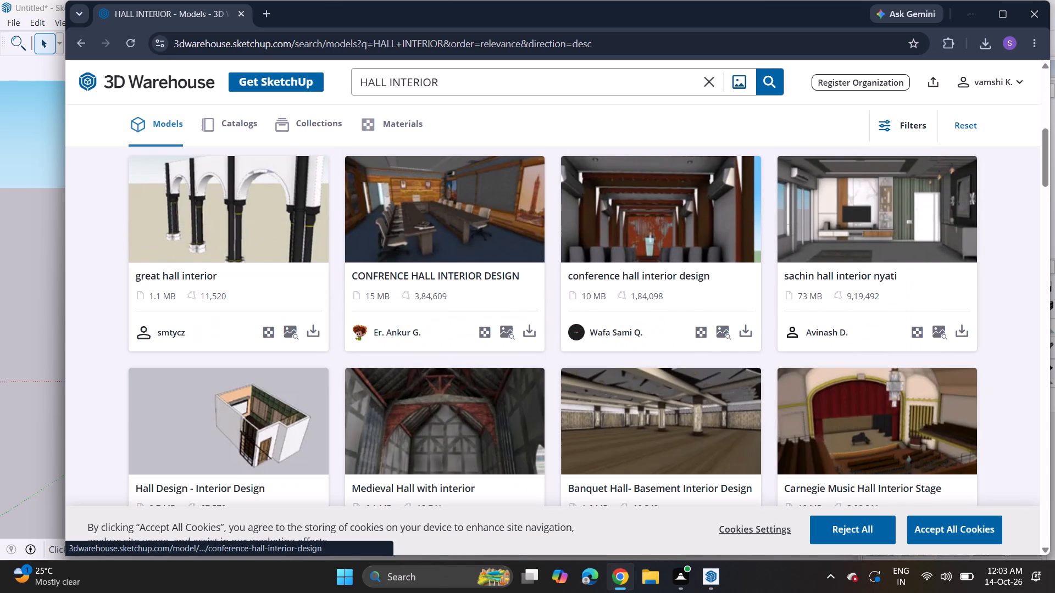
{"action": "left_click", "coordinate": [958, 335]}
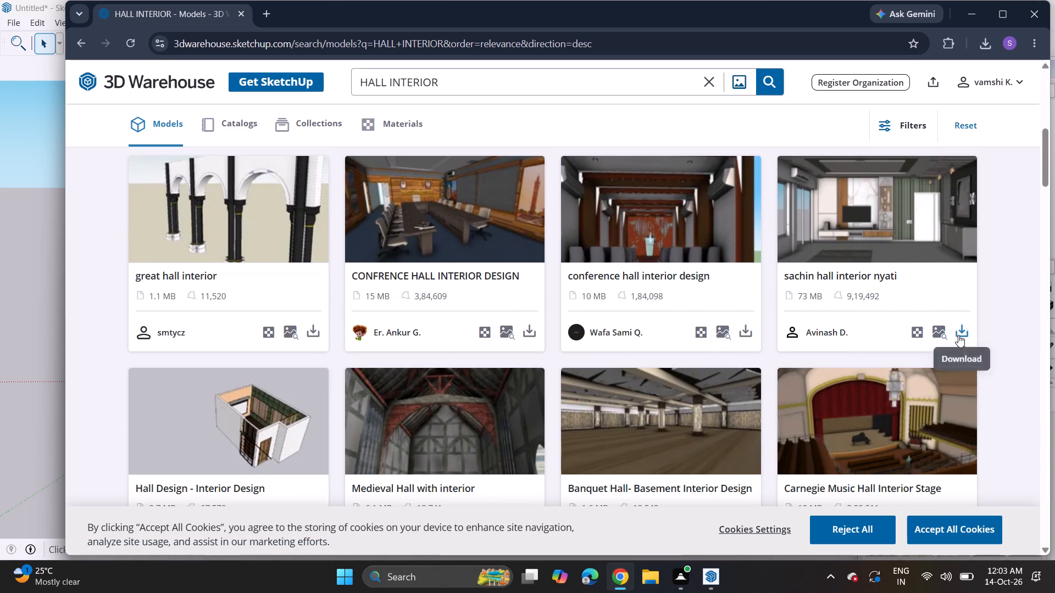
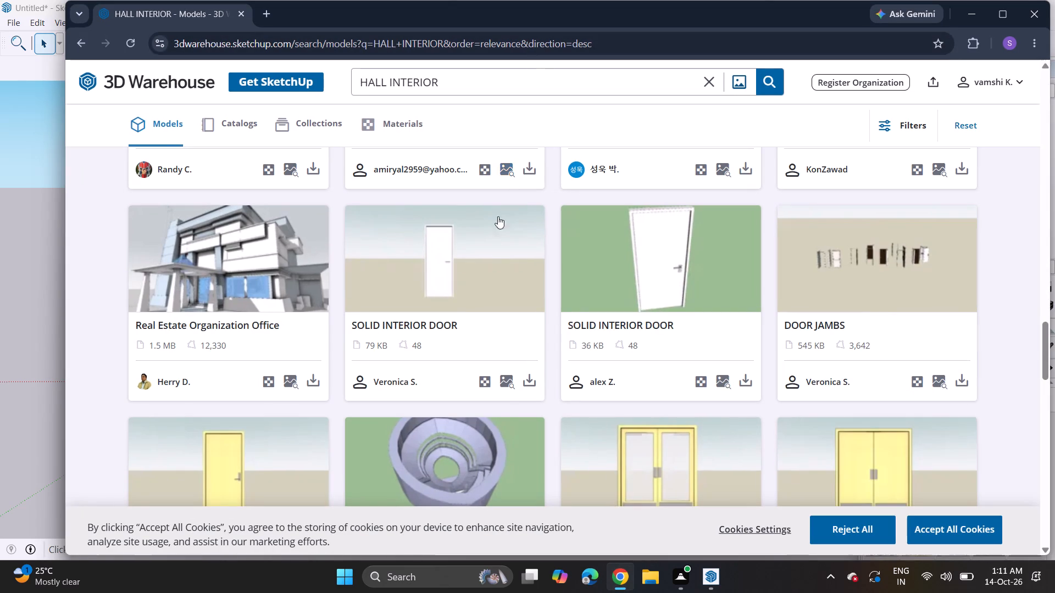
Look back through the HALL INTERIOR results for other models that could serve as the house's hall.
{"action": "scroll", "coordinate": [490, 249], "scroll_direction": "down", "scroll_amount": 4}
{"action": "scroll", "coordinate": [490, 251], "scroll_direction": "up", "scroll_amount": 5}
{"action": "scroll", "coordinate": [490, 251], "scroll_direction": "down", "scroll_amount": 4}
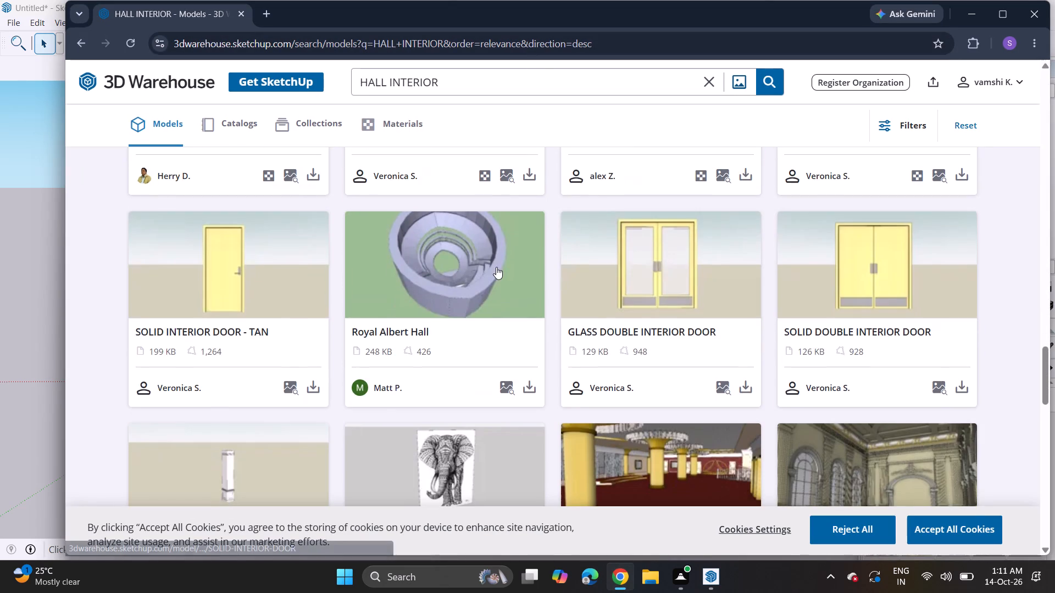
{"action": "scroll", "coordinate": [496, 267], "scroll_direction": "up", "scroll_amount": 17}
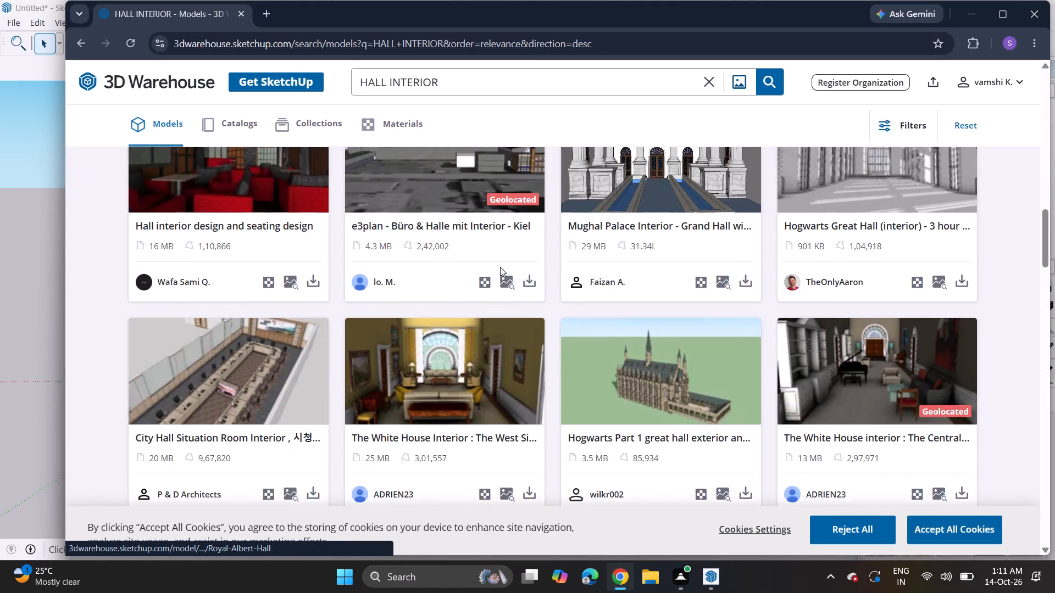
{"action": "scroll", "coordinate": [500, 267], "scroll_direction": "up", "scroll_amount": 5}
Switch to the house model in SketchUp and import the downloaded hall interior file ending in NEW+HALL+5 from Downloads.
{"action": "left_click", "coordinate": [709, 579]}
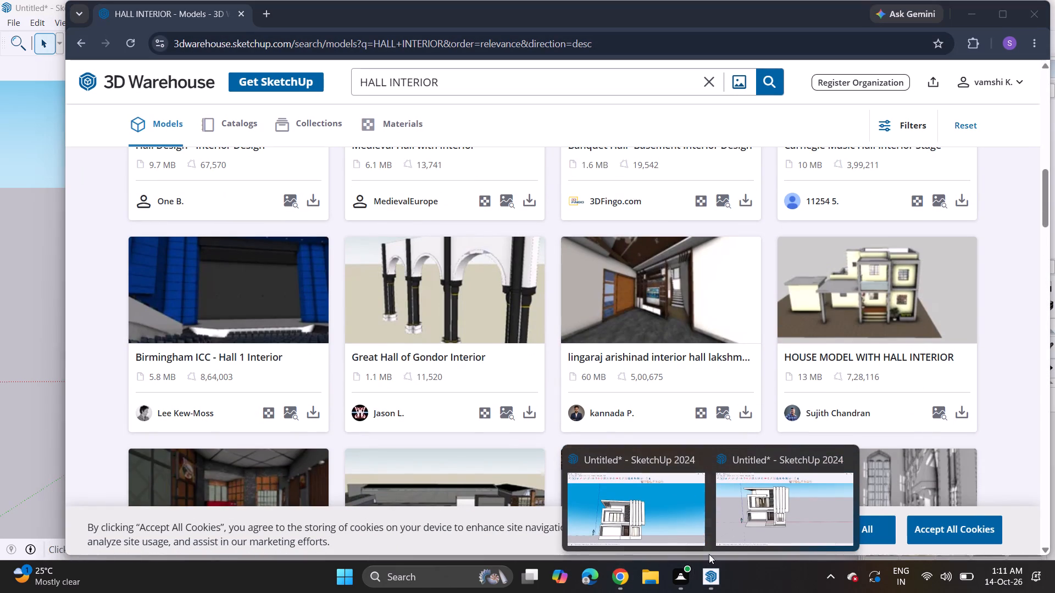
{"action": "left_click", "coordinate": [27, 247]}
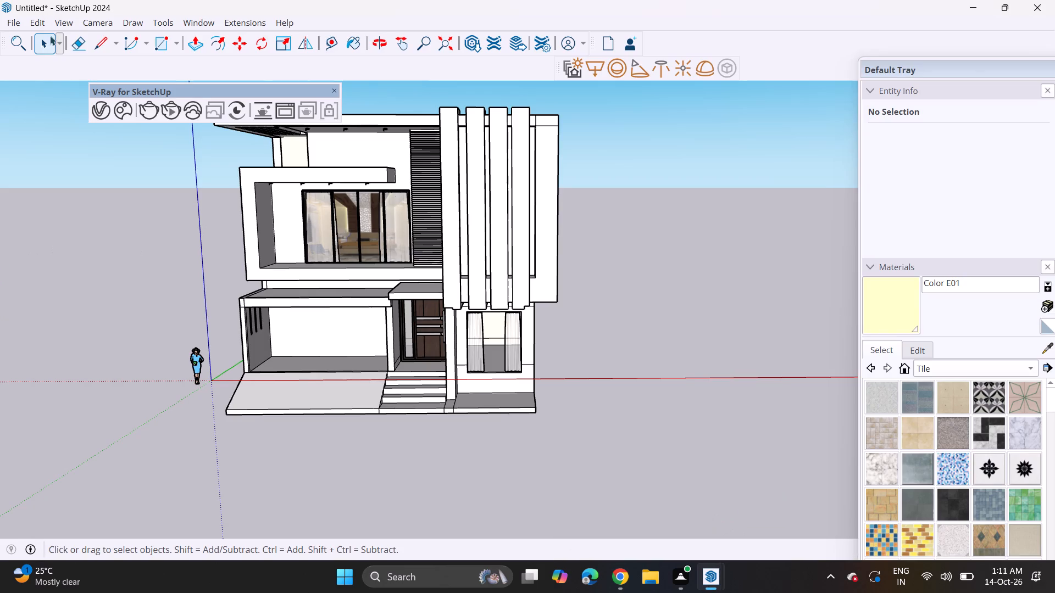
{"action": "left_click", "coordinate": [8, 30]}
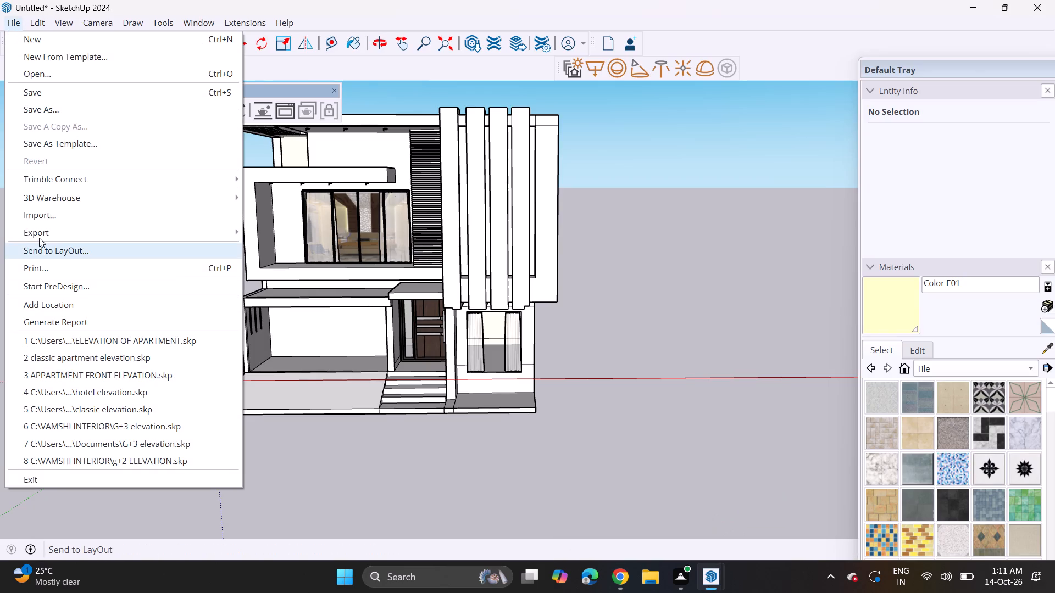
{"action": "left_click", "coordinate": [37, 223]}
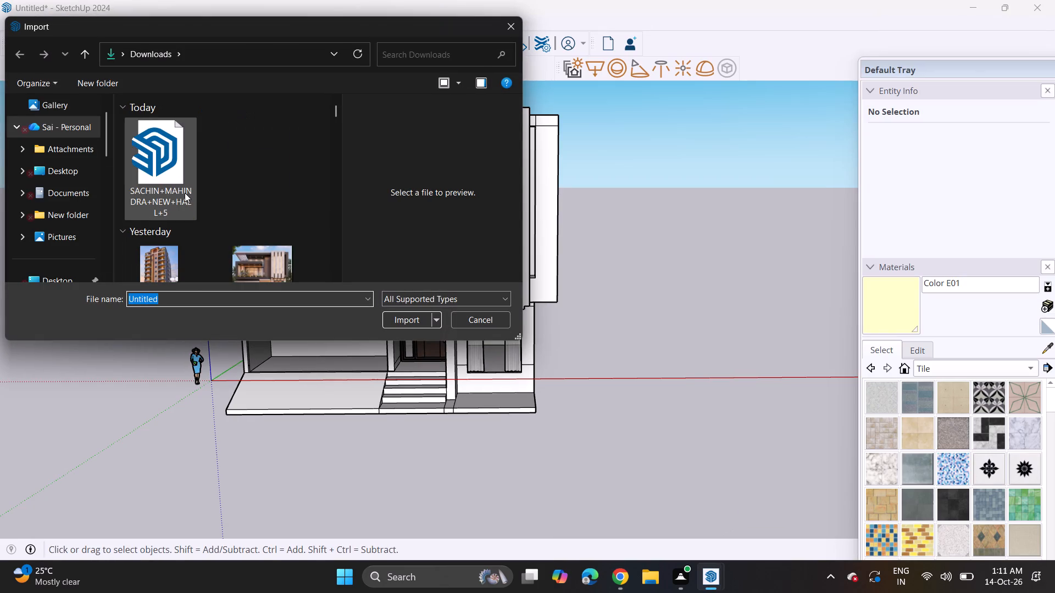
{"action": "scroll", "coordinate": [185, 193], "scroll_direction": "down", "scroll_amount": 1}
{"action": "scroll", "coordinate": [185, 193], "scroll_direction": "up", "scroll_amount": 3}
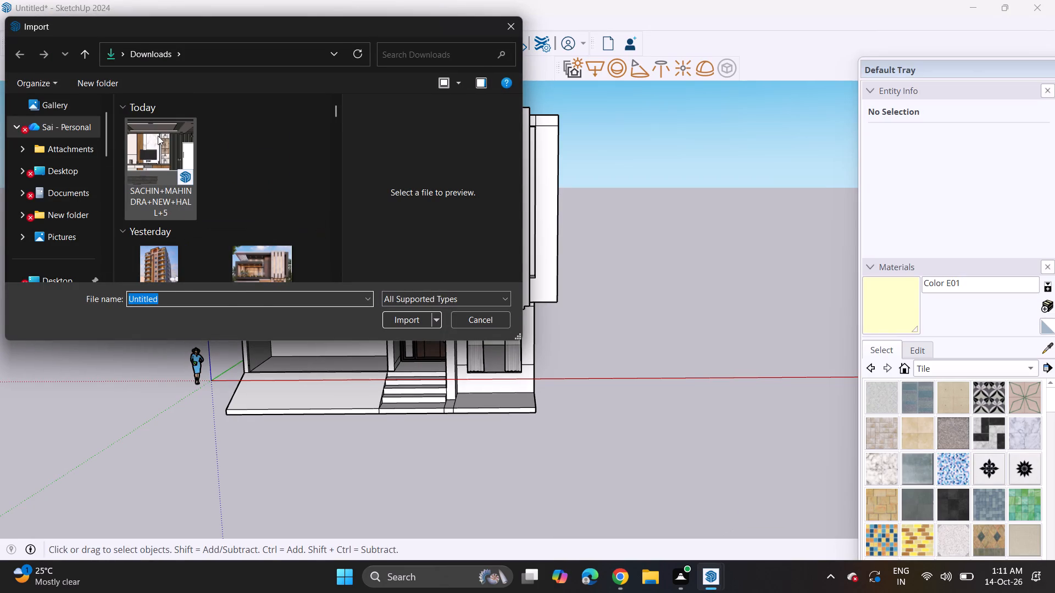
{"action": "left_click", "coordinate": [158, 136]}
{"action": "left_click", "coordinate": [400, 326]}
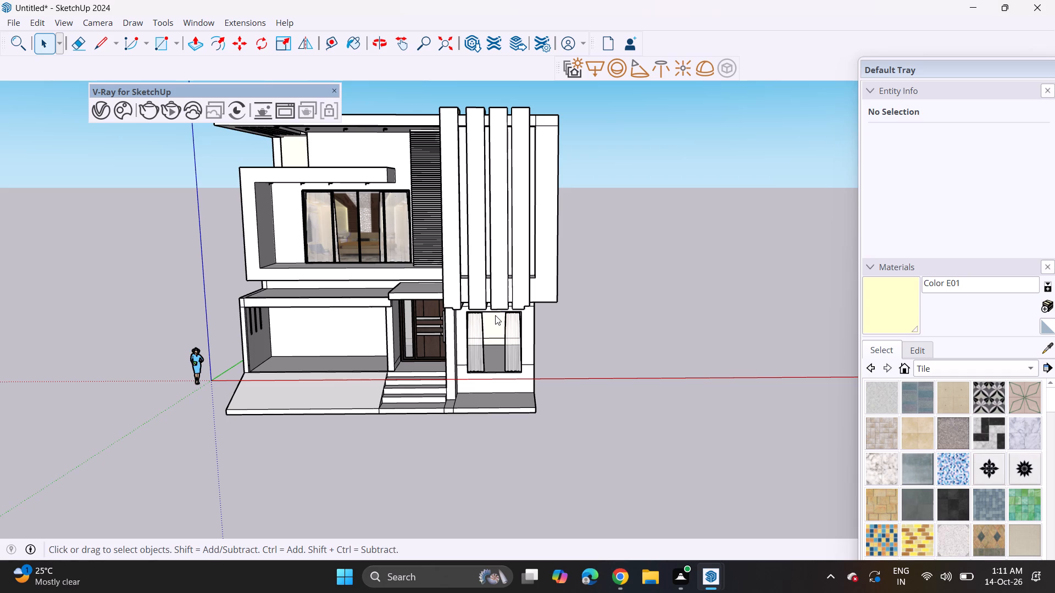
{"action": "left_click", "coordinate": [15, 23]}
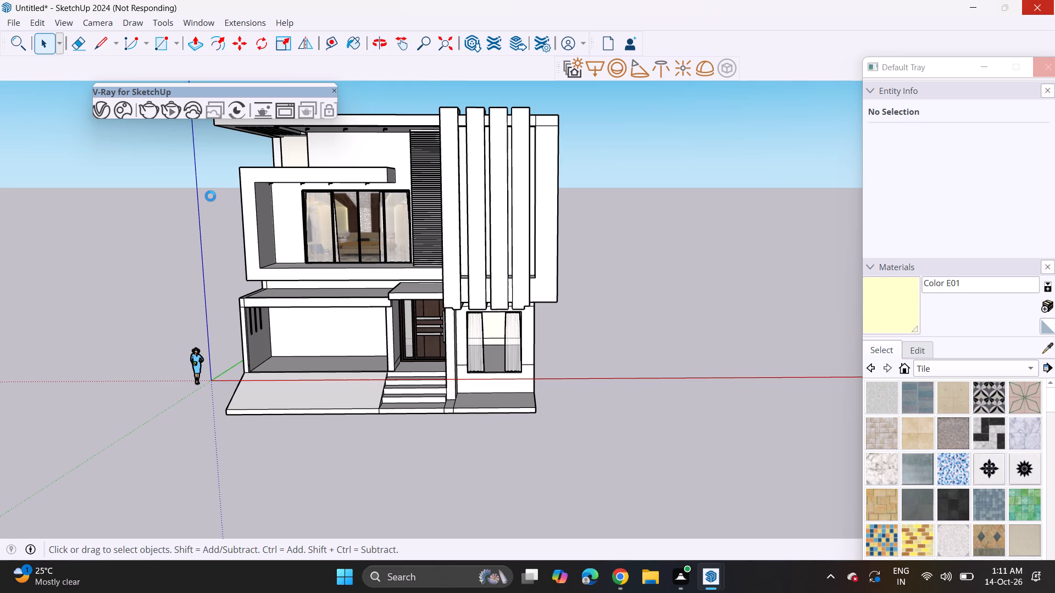
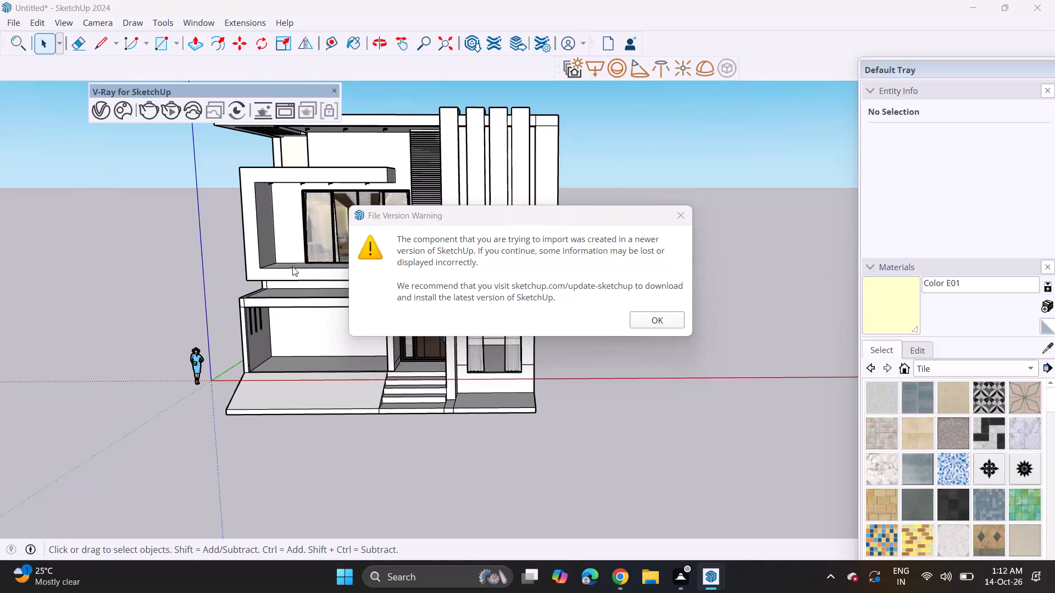
Place the imported hall interior on the ground beside the house.
{"action": "left_click", "coordinate": [660, 324]}
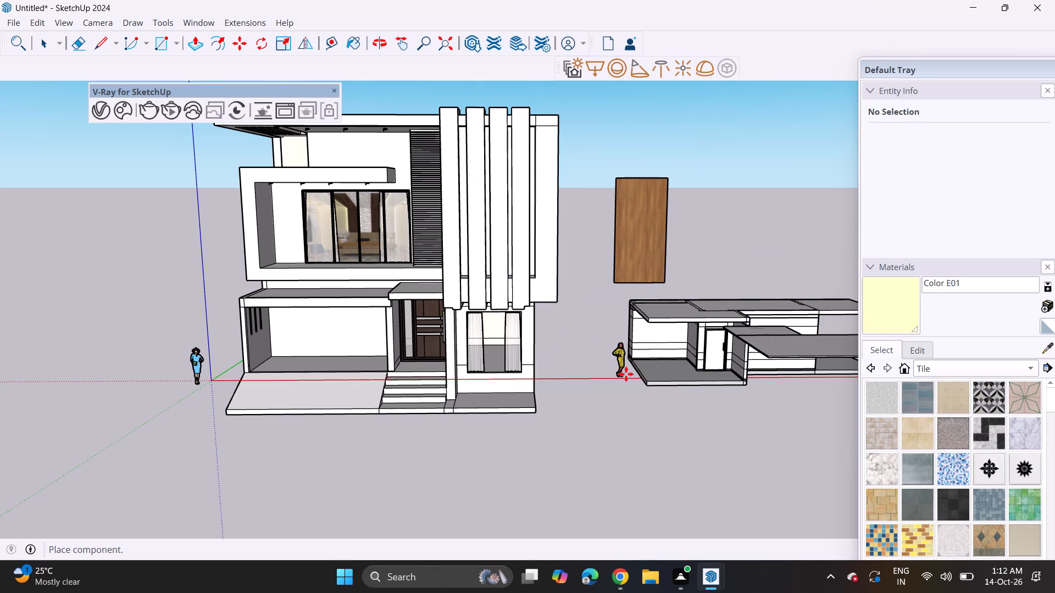
{"action": "left_click", "coordinate": [576, 371]}
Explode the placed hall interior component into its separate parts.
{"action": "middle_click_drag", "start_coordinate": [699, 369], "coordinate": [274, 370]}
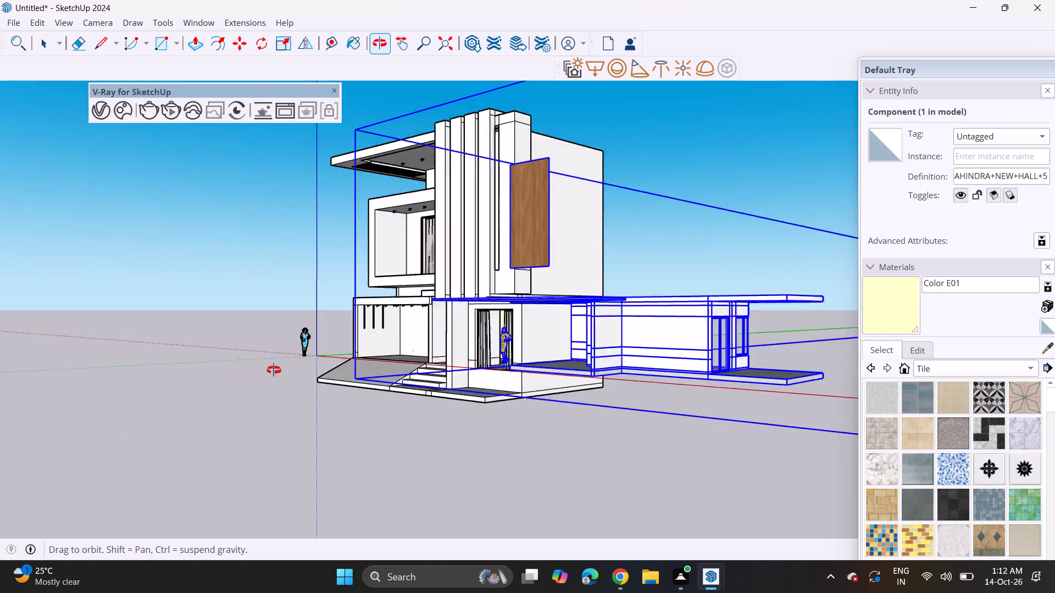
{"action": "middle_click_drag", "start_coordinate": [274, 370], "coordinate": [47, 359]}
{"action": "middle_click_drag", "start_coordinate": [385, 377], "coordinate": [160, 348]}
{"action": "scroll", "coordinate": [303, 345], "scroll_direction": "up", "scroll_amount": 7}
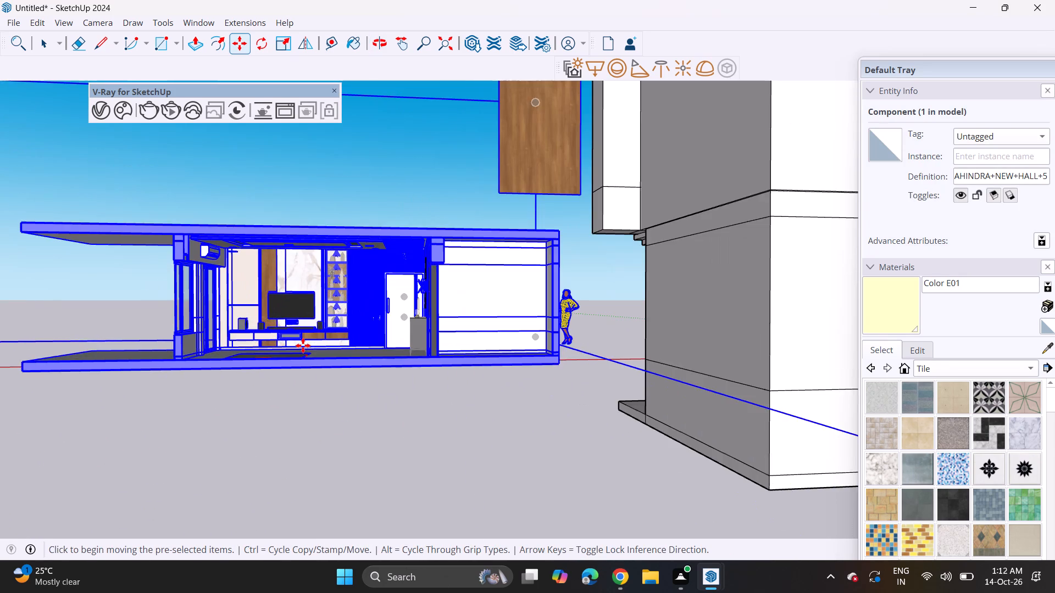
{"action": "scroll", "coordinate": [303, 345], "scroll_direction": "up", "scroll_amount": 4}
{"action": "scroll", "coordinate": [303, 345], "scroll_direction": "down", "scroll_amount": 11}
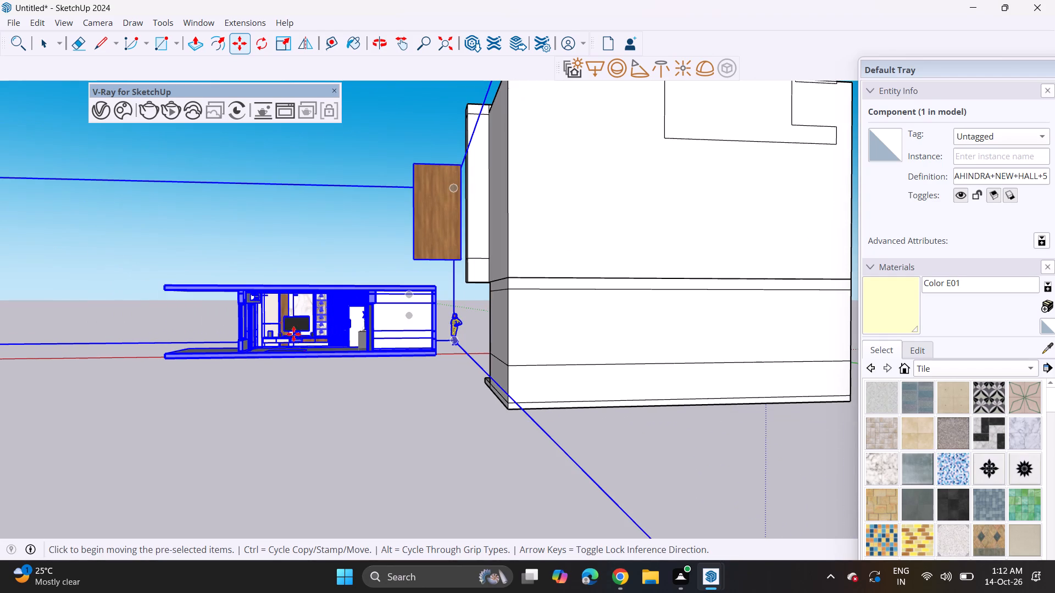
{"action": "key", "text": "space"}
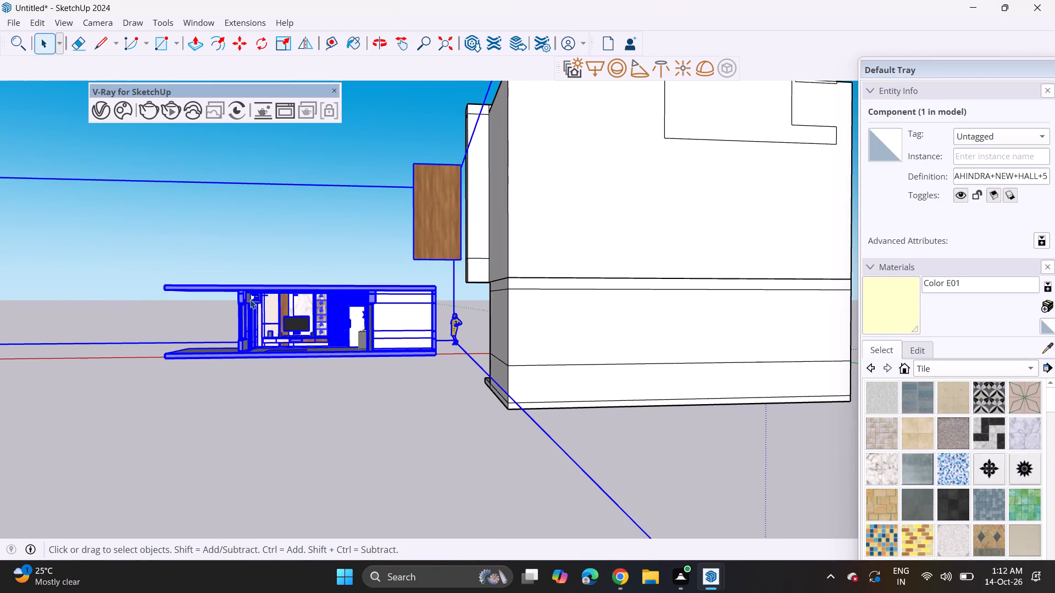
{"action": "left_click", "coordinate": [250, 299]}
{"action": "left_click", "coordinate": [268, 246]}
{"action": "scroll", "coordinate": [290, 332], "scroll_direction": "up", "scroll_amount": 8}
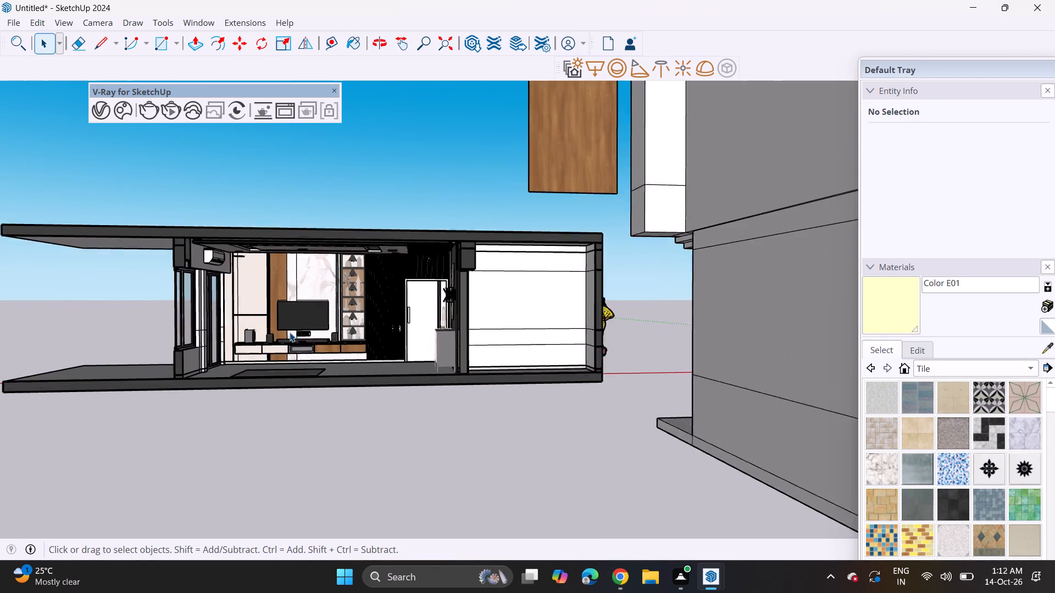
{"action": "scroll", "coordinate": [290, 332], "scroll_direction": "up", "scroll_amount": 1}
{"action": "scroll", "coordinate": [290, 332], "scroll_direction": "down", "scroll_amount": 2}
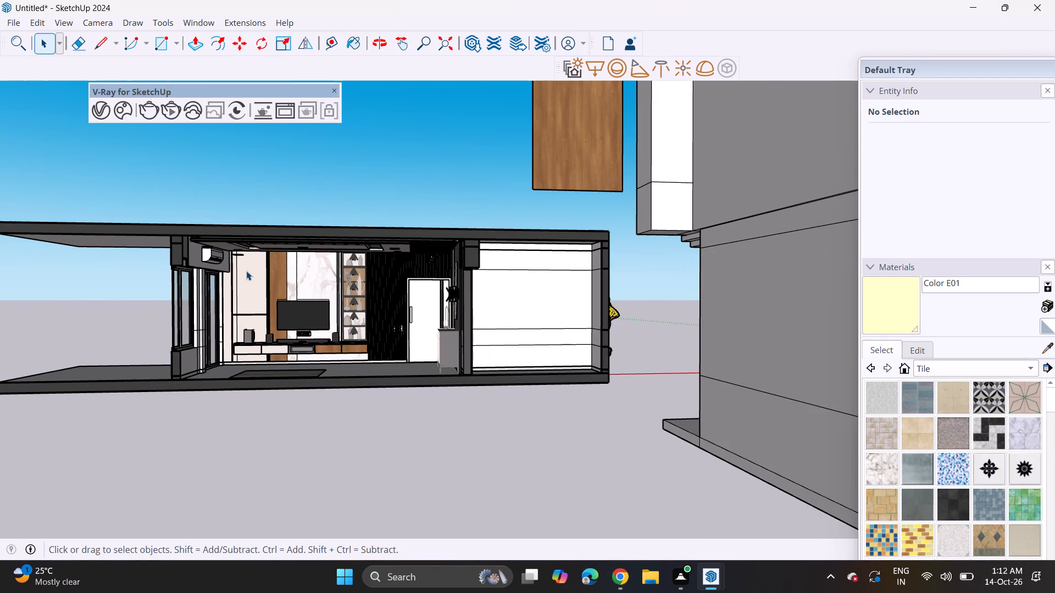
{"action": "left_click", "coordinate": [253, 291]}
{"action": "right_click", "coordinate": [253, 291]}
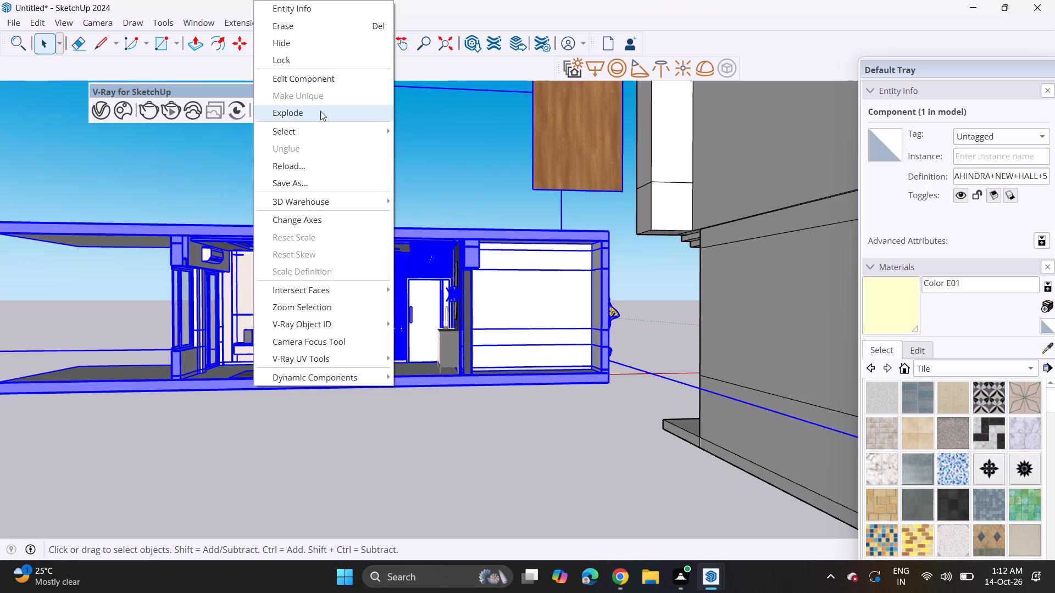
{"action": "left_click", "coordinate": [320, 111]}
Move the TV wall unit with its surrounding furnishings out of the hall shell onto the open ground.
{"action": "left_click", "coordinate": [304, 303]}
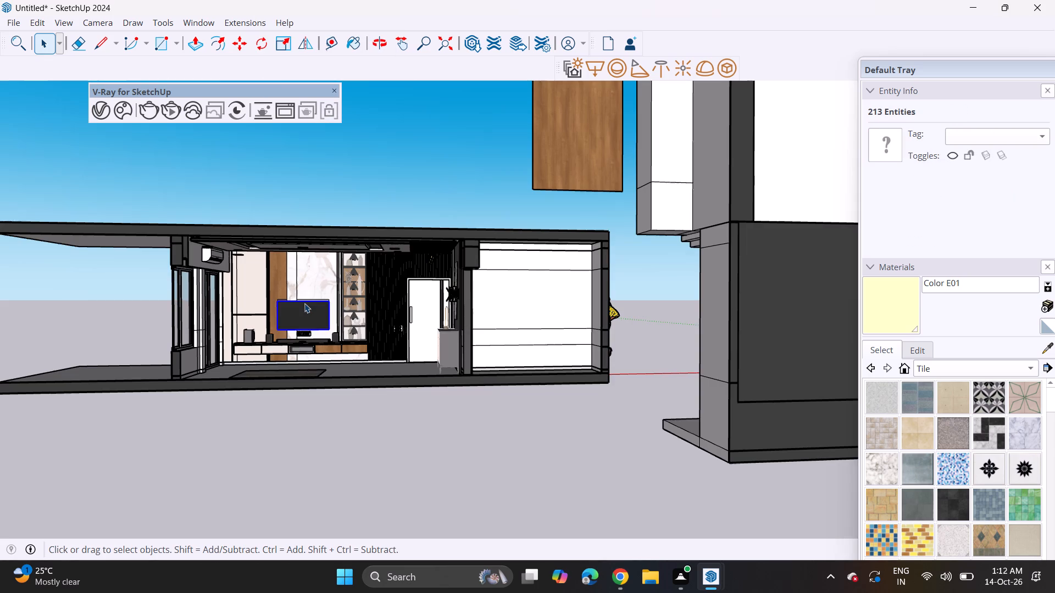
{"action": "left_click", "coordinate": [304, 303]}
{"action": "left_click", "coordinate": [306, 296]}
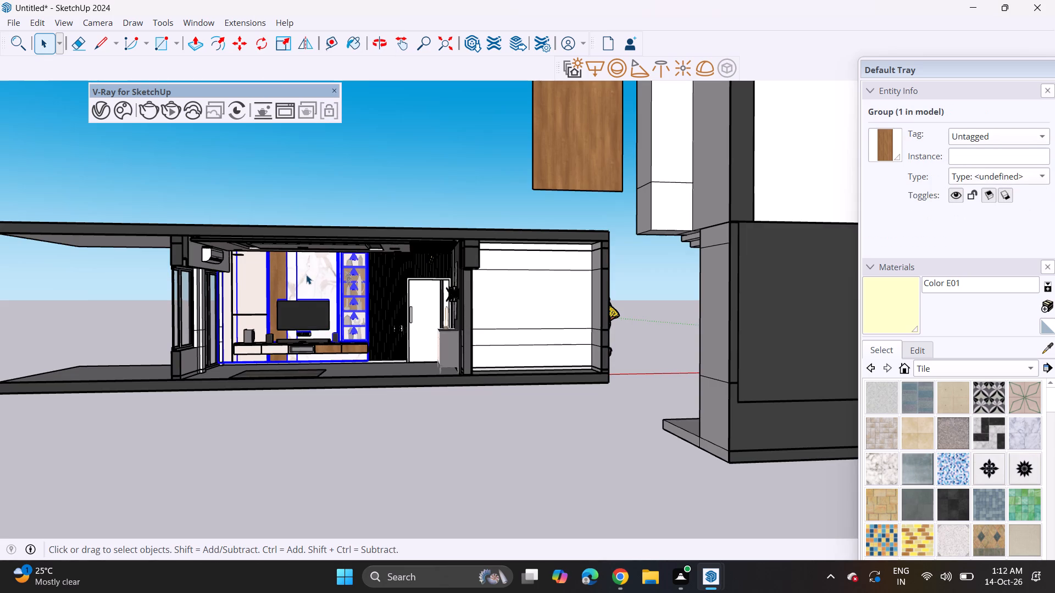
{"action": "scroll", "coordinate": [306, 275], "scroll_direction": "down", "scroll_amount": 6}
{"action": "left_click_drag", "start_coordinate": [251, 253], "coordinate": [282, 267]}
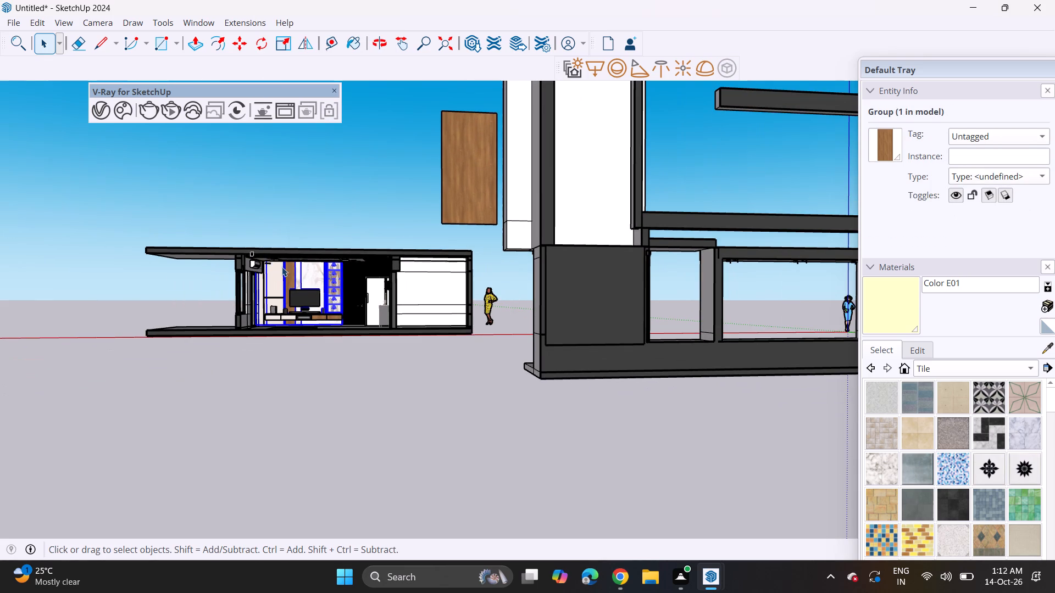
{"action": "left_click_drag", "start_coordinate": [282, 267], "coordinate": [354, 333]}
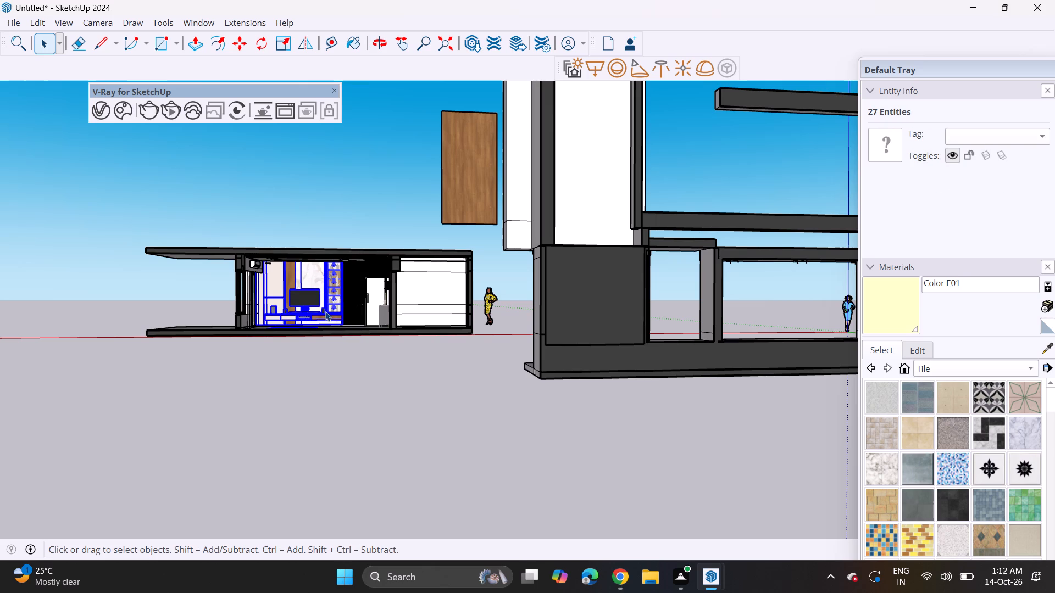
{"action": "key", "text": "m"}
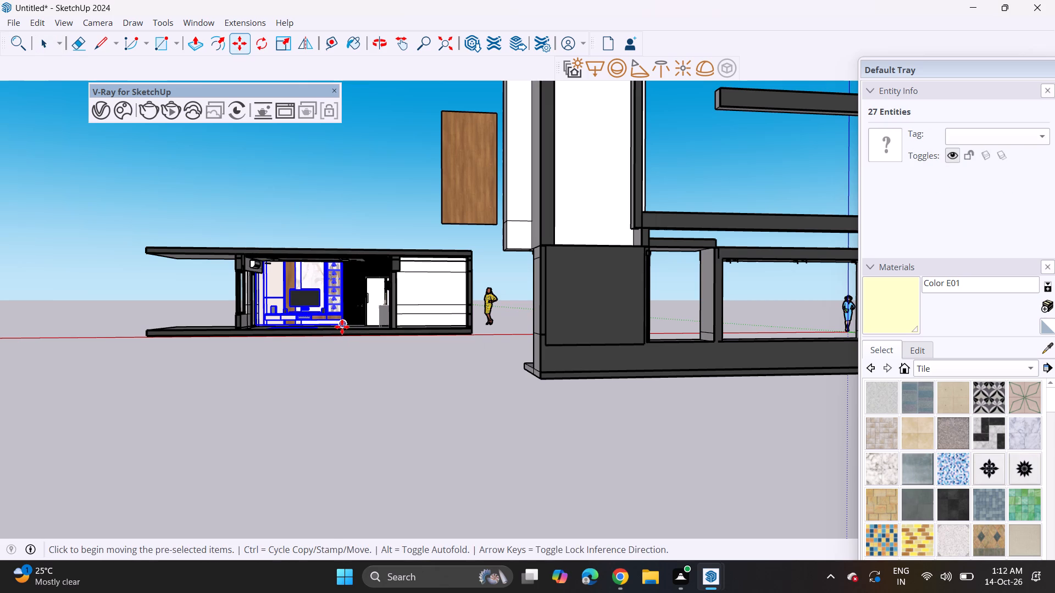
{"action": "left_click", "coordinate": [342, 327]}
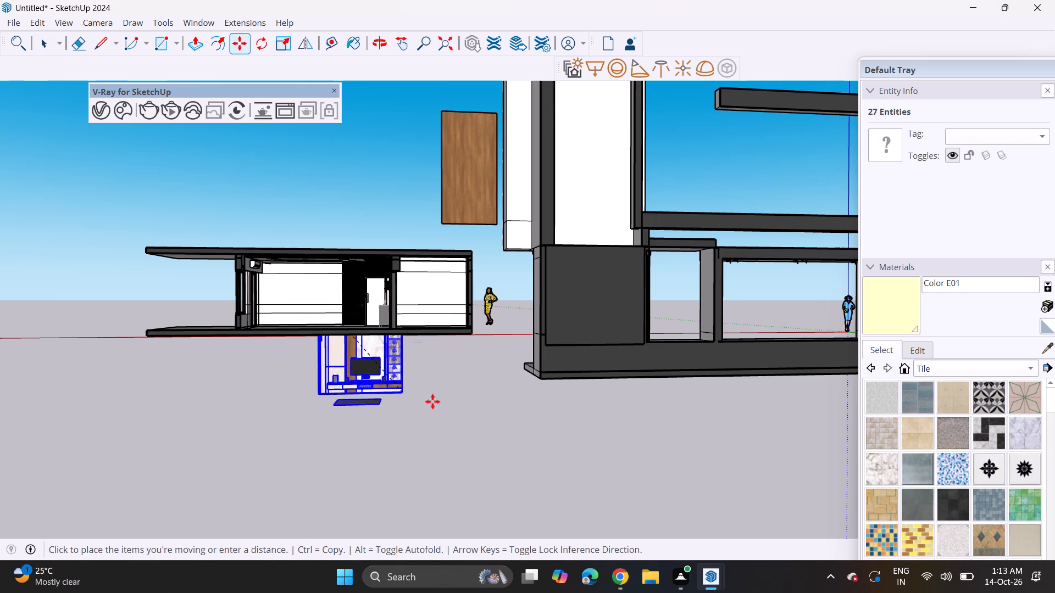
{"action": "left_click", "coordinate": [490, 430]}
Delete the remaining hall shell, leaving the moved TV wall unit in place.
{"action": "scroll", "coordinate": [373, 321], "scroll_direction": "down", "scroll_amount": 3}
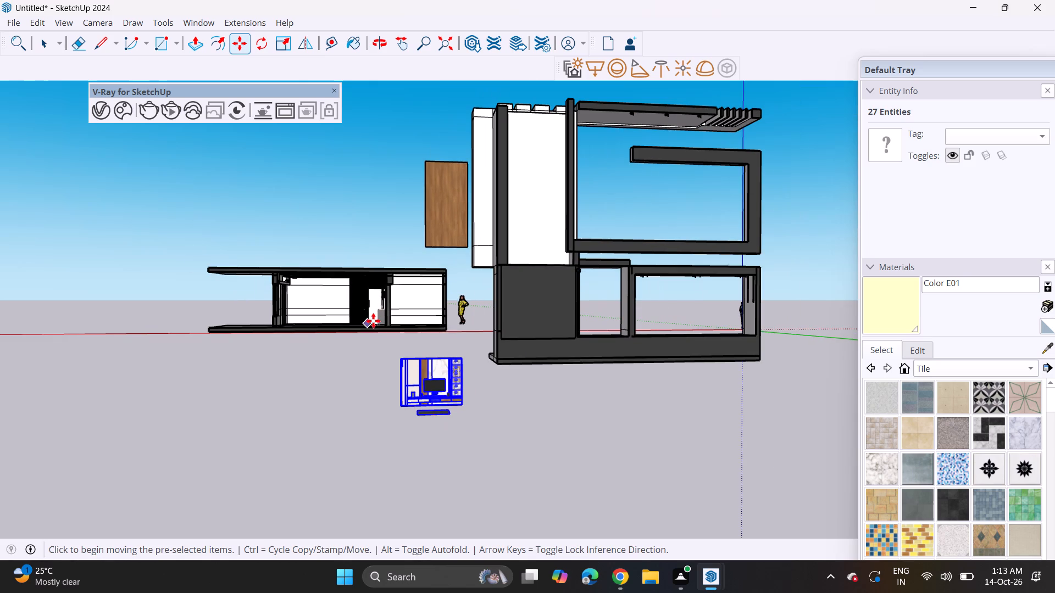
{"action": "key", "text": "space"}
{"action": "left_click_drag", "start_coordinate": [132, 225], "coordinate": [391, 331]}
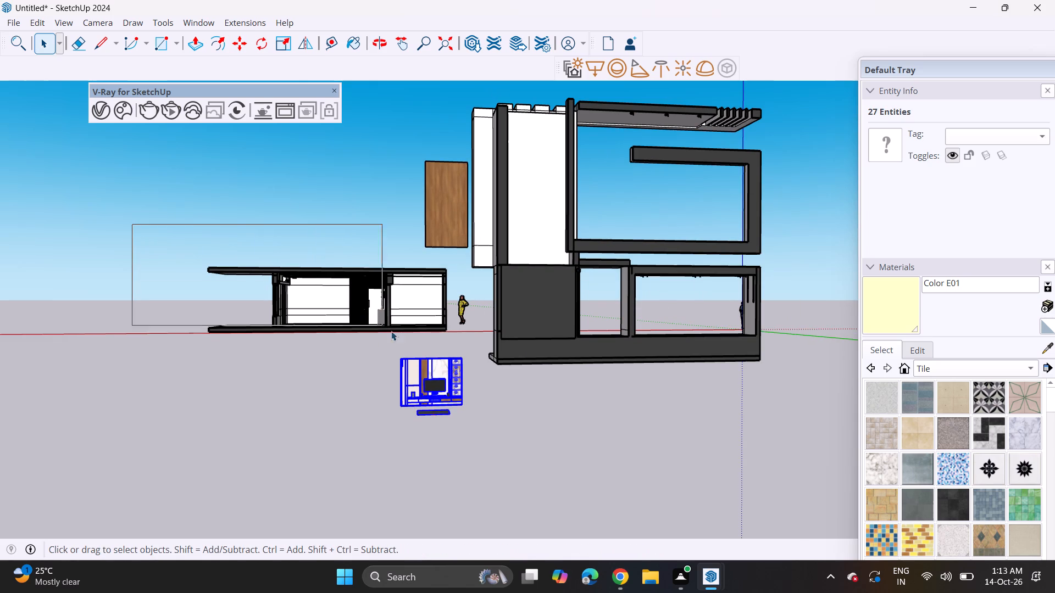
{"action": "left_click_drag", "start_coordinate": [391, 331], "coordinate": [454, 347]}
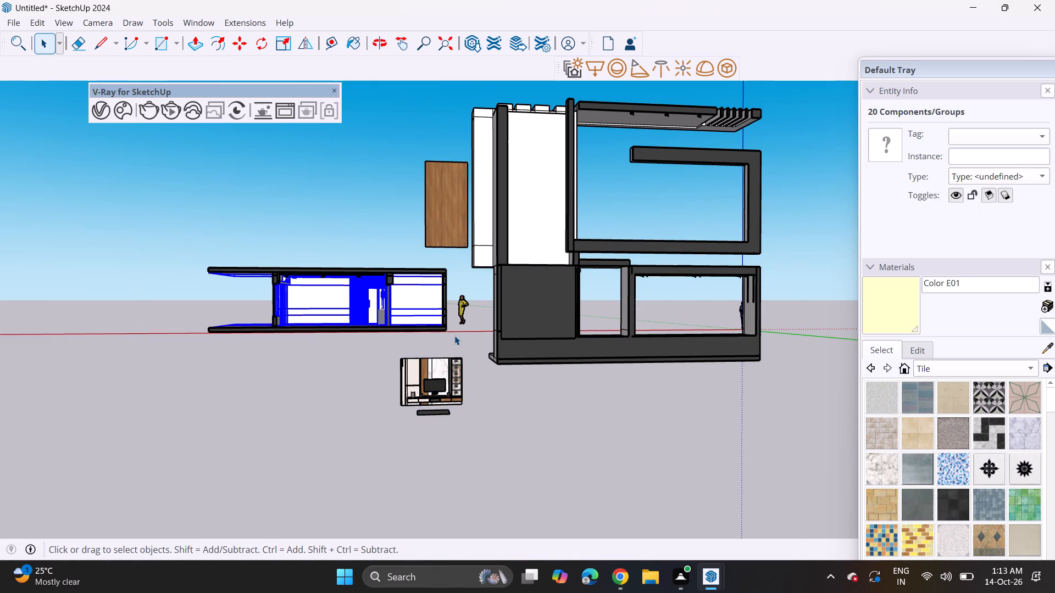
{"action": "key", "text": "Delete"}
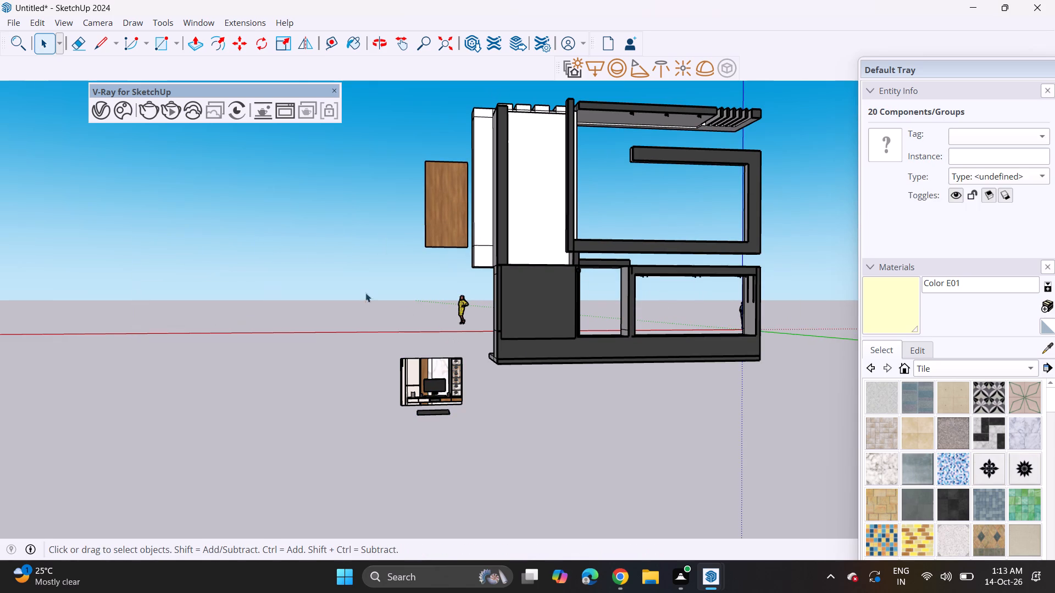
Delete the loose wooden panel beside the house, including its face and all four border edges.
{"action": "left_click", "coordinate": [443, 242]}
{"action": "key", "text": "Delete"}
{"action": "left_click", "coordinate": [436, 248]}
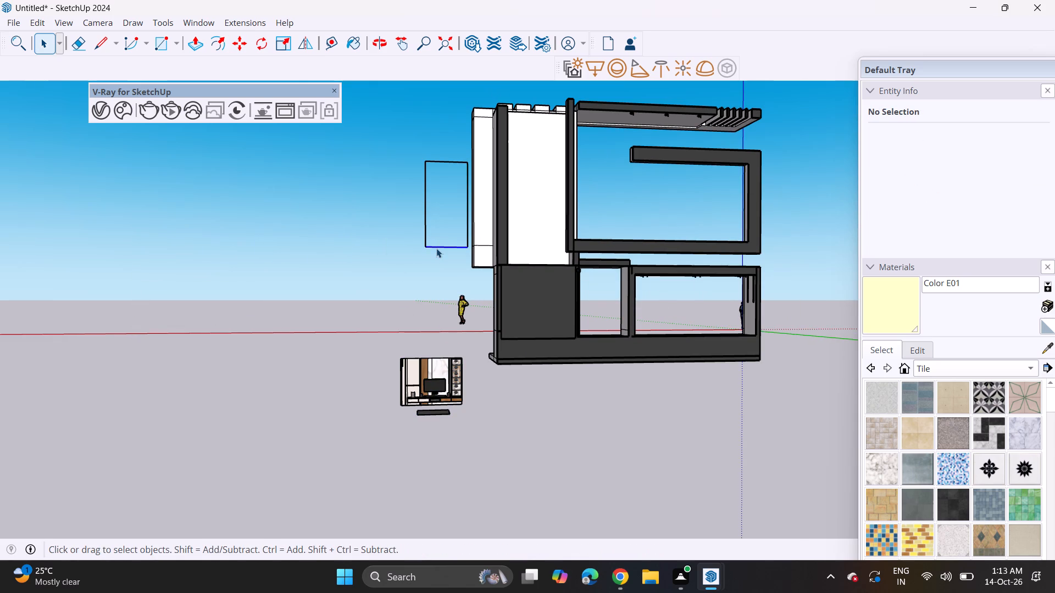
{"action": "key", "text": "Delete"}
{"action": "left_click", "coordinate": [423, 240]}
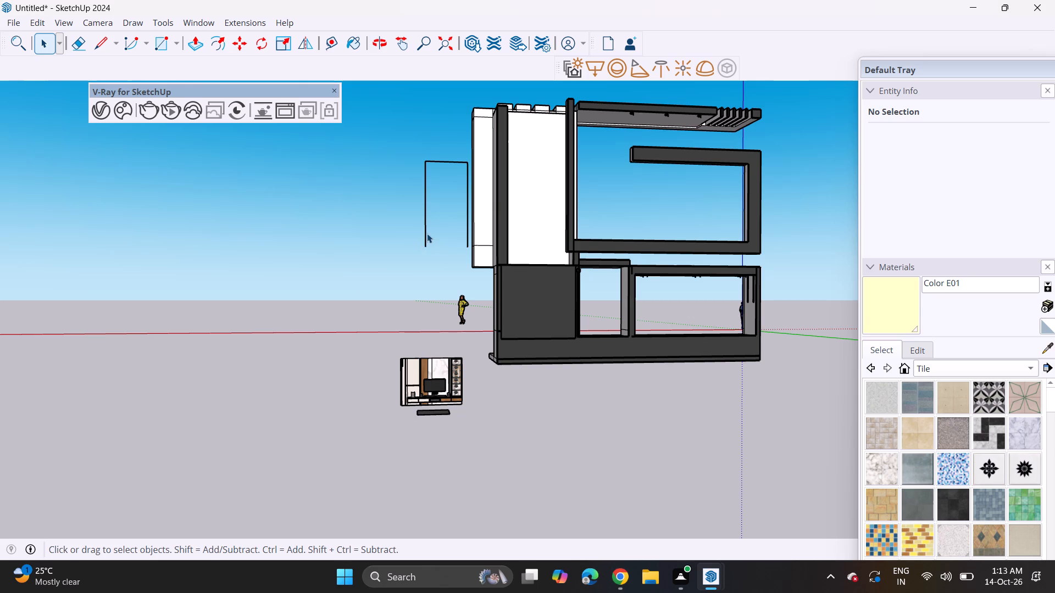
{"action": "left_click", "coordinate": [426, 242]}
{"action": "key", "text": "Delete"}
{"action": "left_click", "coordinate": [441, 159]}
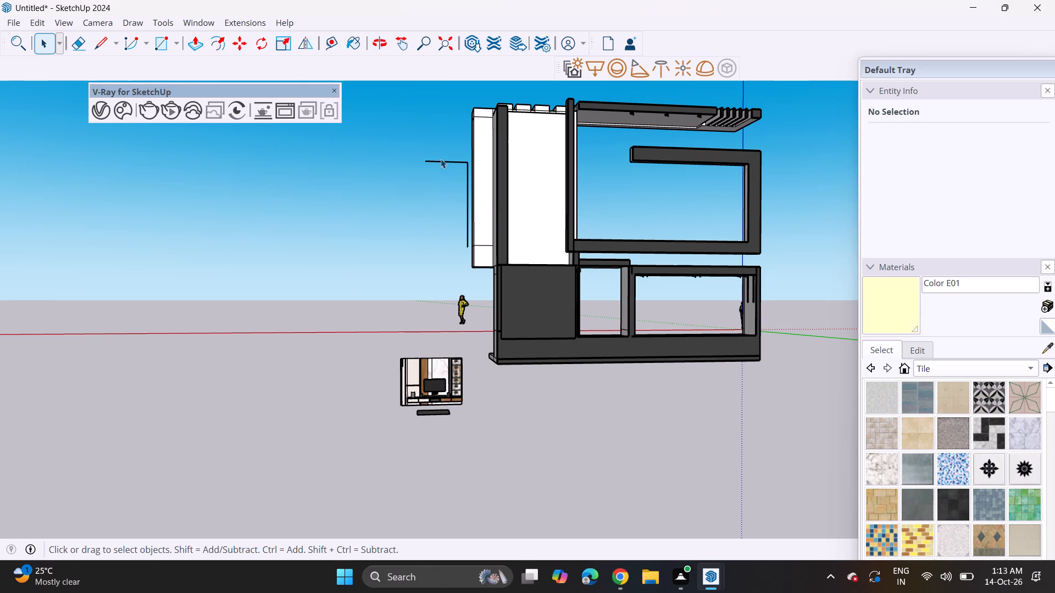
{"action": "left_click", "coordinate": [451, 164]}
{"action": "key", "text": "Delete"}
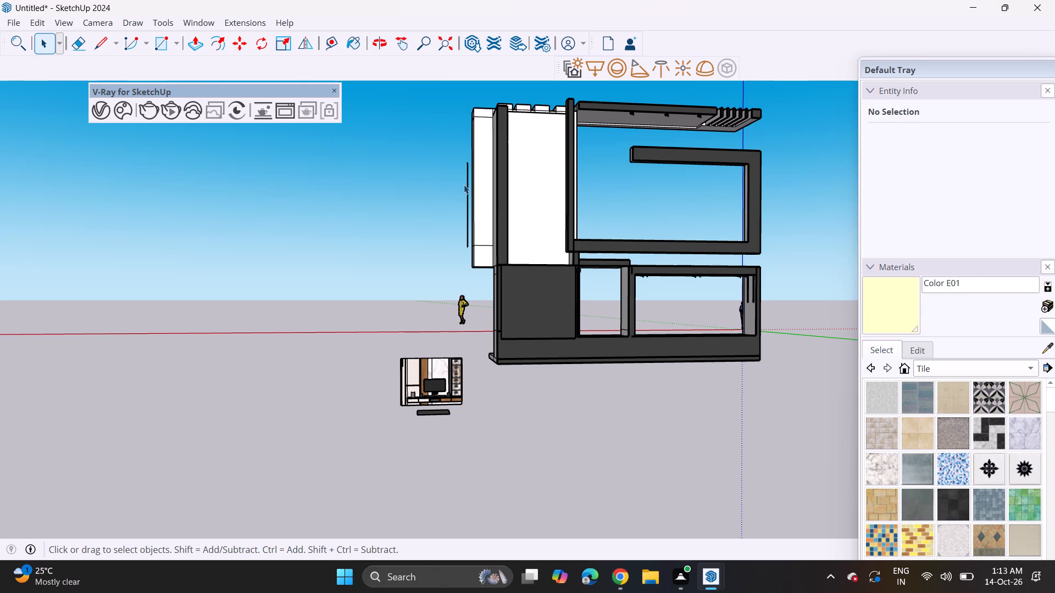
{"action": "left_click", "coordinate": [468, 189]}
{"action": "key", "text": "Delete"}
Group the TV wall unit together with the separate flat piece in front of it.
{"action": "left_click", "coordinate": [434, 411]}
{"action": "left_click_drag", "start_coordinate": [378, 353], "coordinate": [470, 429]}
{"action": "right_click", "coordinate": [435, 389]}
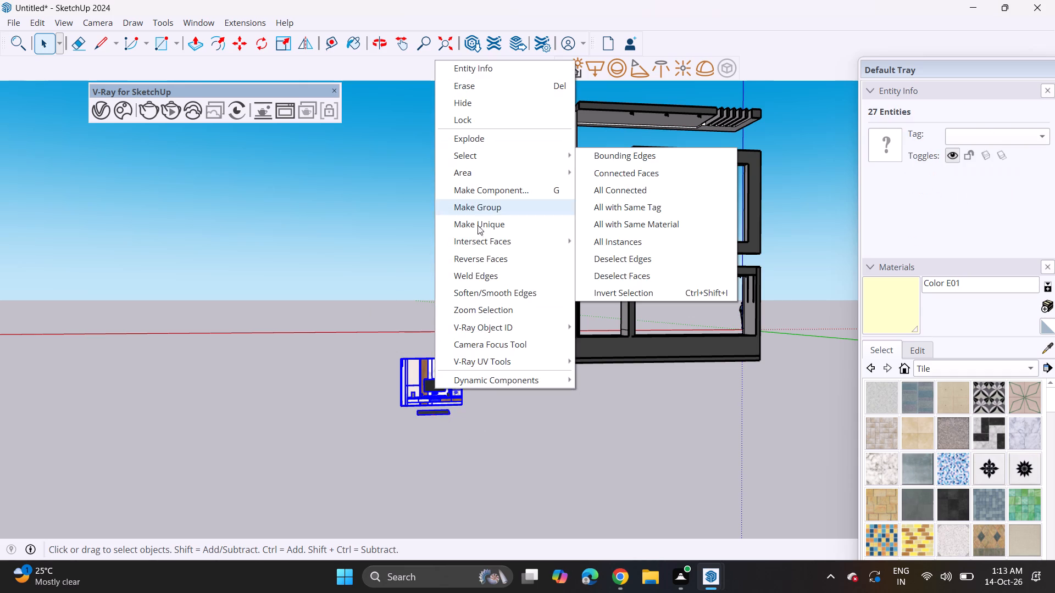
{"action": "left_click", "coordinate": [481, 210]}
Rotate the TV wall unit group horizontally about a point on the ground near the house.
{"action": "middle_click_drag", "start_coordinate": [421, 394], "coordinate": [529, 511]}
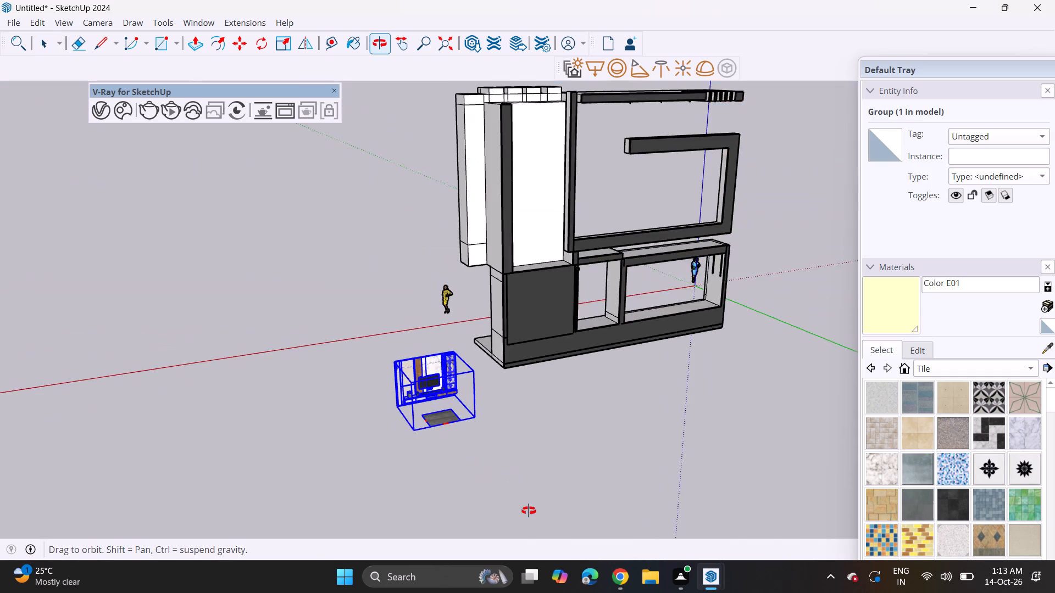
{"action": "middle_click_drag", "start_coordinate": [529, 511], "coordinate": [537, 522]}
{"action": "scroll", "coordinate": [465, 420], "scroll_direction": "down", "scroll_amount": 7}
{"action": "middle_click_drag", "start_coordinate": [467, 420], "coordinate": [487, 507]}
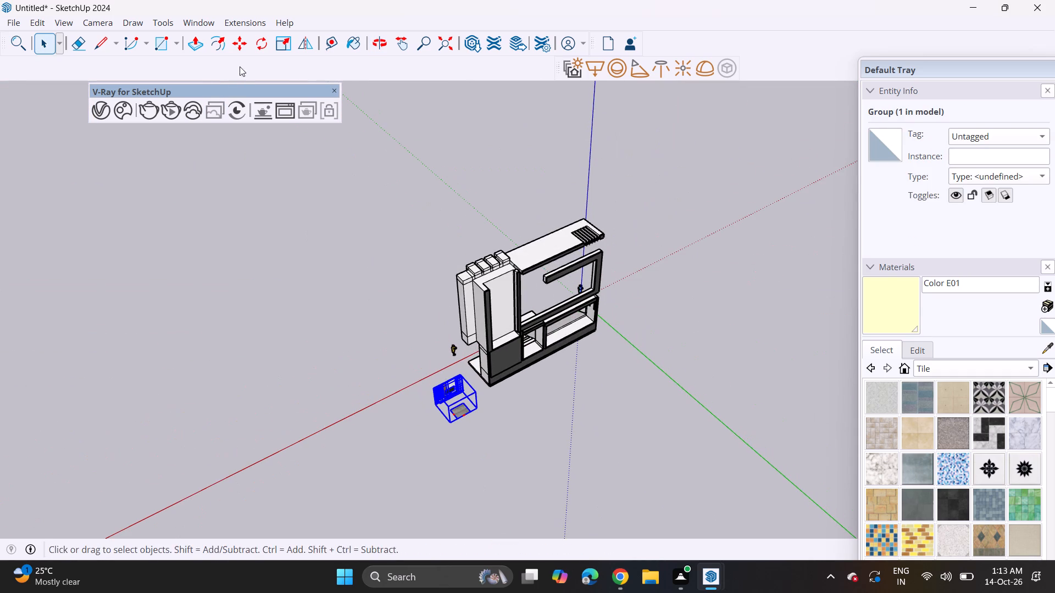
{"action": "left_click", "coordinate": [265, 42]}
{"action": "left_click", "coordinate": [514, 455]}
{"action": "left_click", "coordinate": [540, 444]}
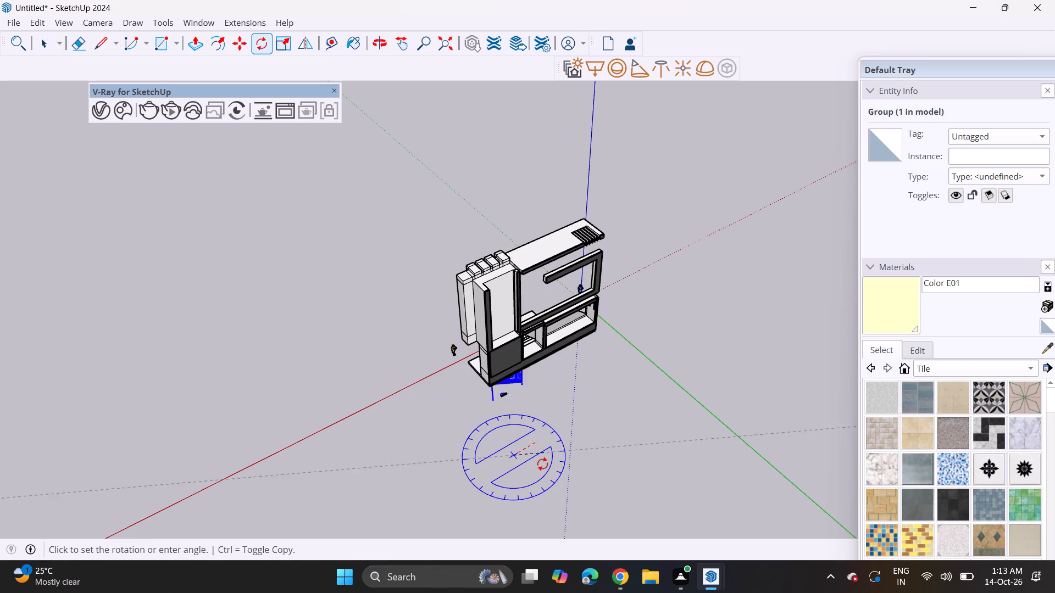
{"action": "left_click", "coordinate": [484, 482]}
Examine the house and the rotated TV wall unit's position from several sides.
{"action": "scroll", "coordinate": [483, 468], "scroll_direction": "down", "scroll_amount": 9}
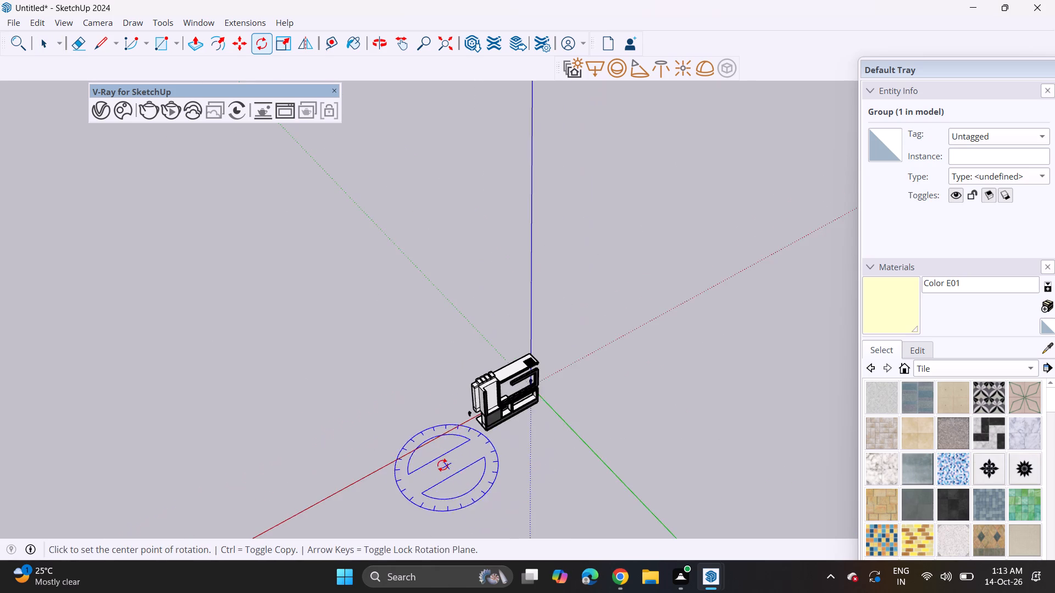
{"action": "middle_click_drag", "start_coordinate": [442, 465], "coordinate": [842, 463]}
{"action": "middle_click_drag", "start_coordinate": [590, 451], "coordinate": [432, 404], "text": "shift"}
{"action": "middle_click_drag", "start_coordinate": [408, 400], "coordinate": [626, 342]}
{"action": "scroll", "coordinate": [562, 368], "scroll_direction": "down", "scroll_amount": 11, "text": "shift"}
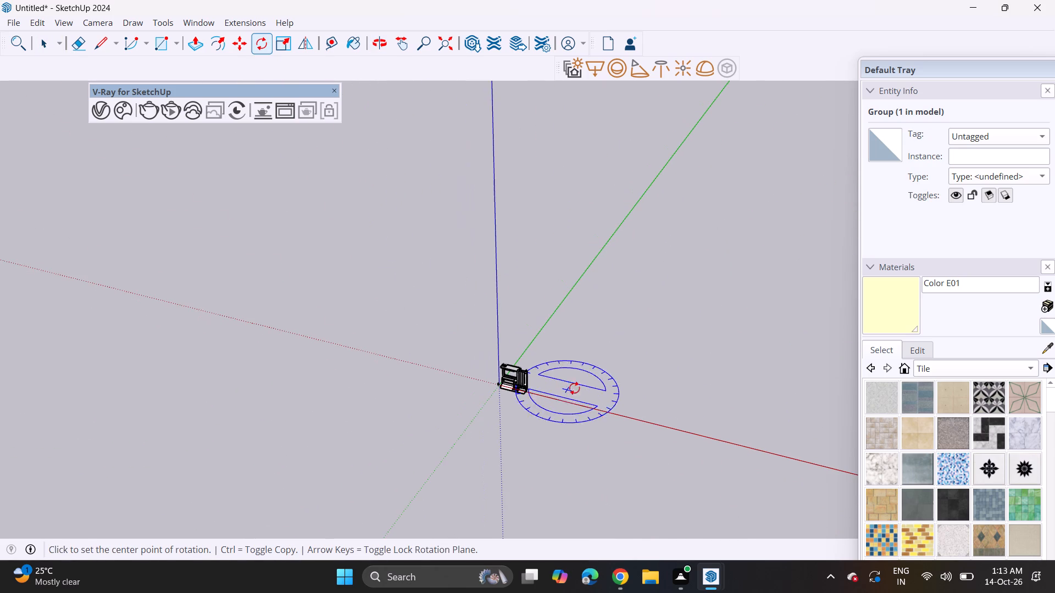
{"action": "middle_click_drag", "start_coordinate": [609, 368], "coordinate": [245, 379], "text": "shift"}
{"action": "middle_click_drag", "start_coordinate": [557, 387], "coordinate": [247, 356], "text": "shift"}
{"action": "middle_click_drag", "start_coordinate": [613, 424], "coordinate": [500, 399]}
{"action": "middle_click_drag", "start_coordinate": [592, 418], "coordinate": [514, 406], "text": "shift"}
{"action": "scroll", "coordinate": [590, 408], "scroll_direction": "down", "scroll_amount": 12}
{"action": "scroll", "coordinate": [586, 403], "scroll_direction": "up", "scroll_amount": 4}
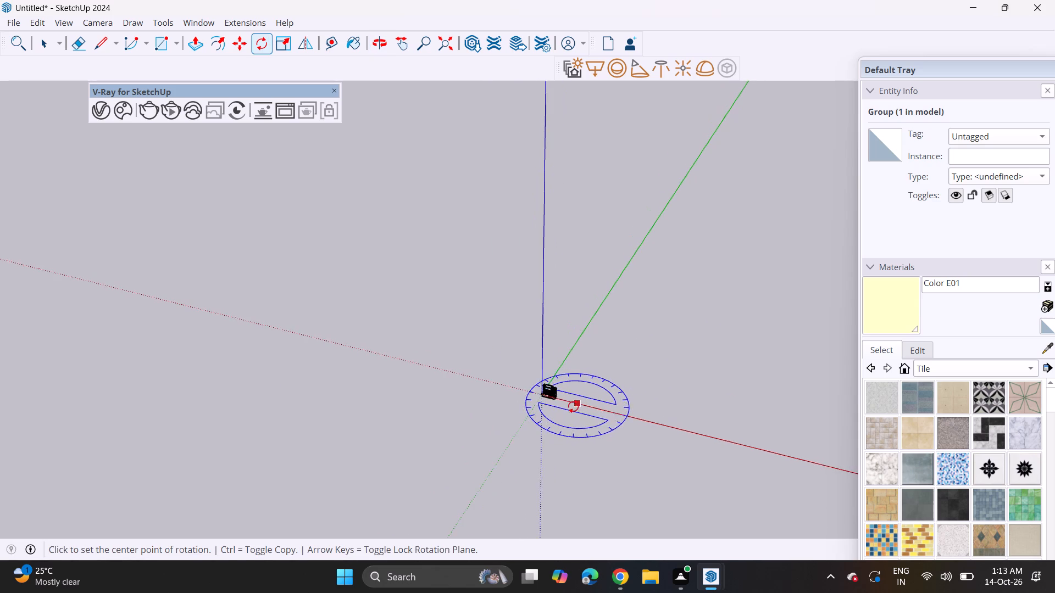
{"action": "scroll", "coordinate": [570, 405], "scroll_direction": "up", "scroll_amount": 10}
{"action": "scroll", "coordinate": [524, 377], "scroll_direction": "up", "scroll_amount": 18}
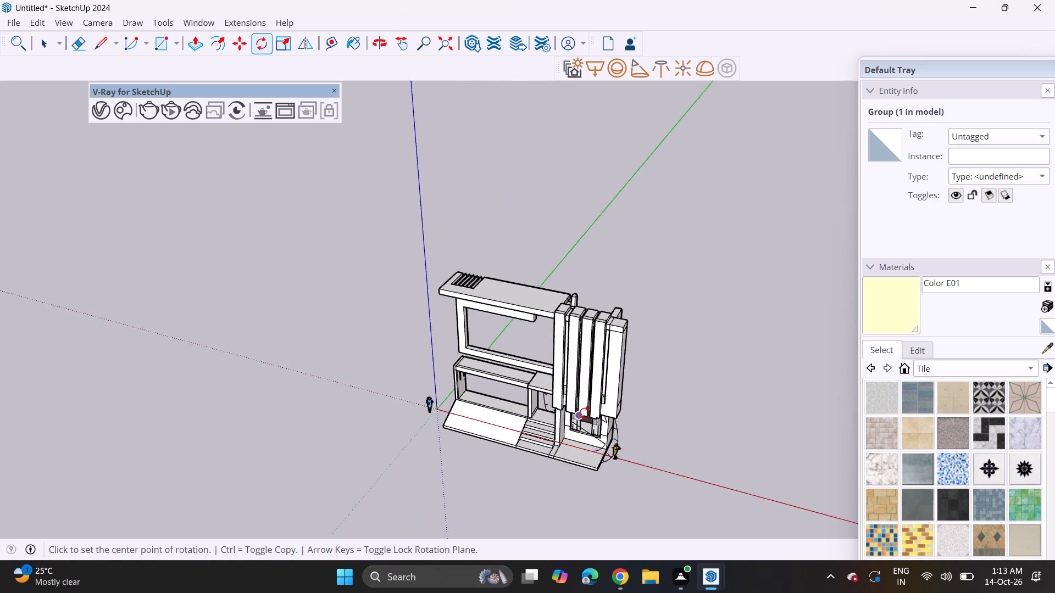
{"action": "scroll", "coordinate": [609, 424], "scroll_direction": "up", "scroll_amount": 5}
{"action": "middle_click_drag", "start_coordinate": [606, 428], "coordinate": [622, 297]}
{"action": "scroll", "coordinate": [616, 309], "scroll_direction": "down", "scroll_amount": 8}
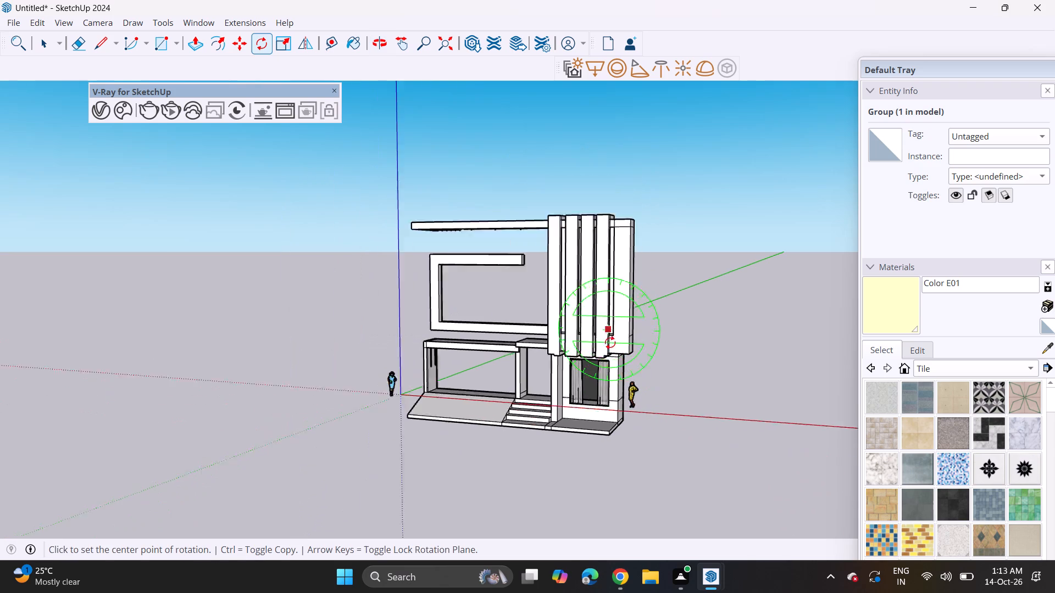
{"action": "scroll", "coordinate": [610, 343], "scroll_direction": "down", "scroll_amount": 6}
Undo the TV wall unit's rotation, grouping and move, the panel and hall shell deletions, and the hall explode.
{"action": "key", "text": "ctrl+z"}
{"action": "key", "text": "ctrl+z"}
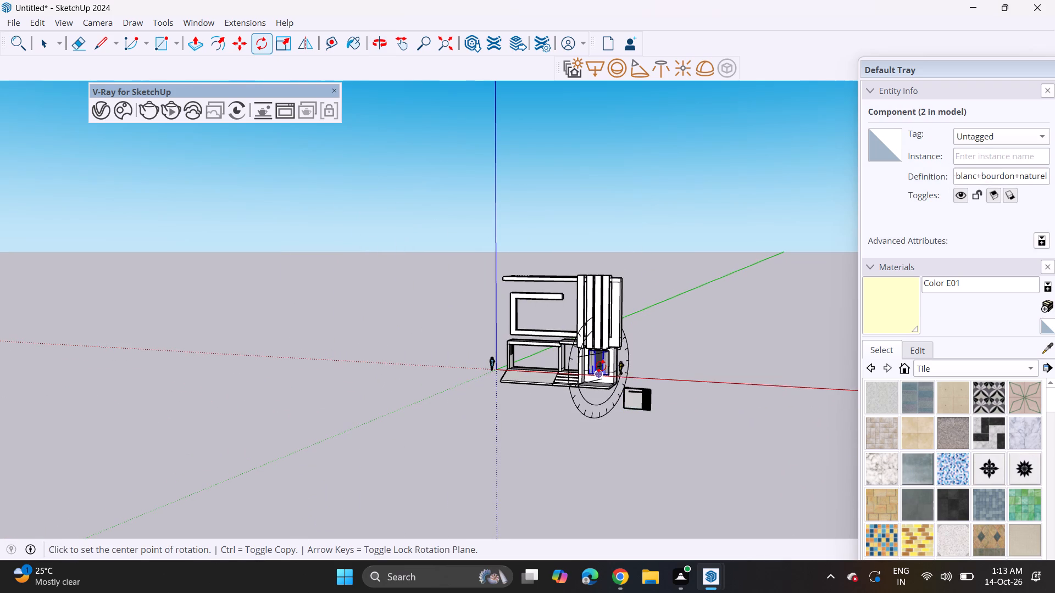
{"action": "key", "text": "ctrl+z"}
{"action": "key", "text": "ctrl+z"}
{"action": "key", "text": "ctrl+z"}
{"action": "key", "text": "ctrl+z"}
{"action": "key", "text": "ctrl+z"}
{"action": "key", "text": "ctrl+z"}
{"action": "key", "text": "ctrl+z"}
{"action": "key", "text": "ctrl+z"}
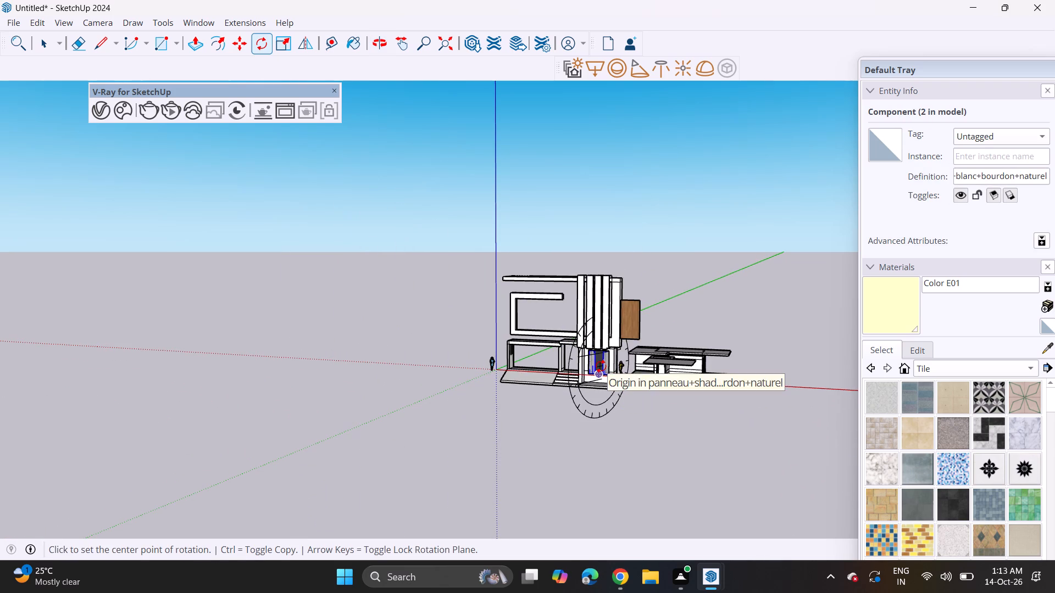
Undo the placement of the downloaded hall component beside the house.
{"action": "key", "text": "ctrl+z"}
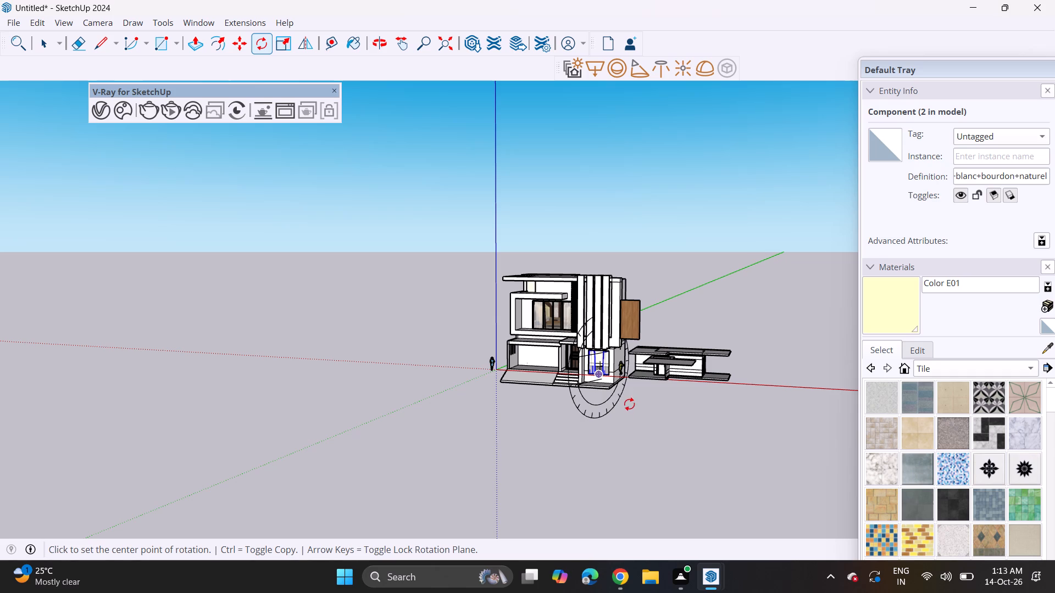
{"action": "middle_click_drag", "start_coordinate": [596, 394], "coordinate": [386, 411]}
{"action": "middle_click_drag", "start_coordinate": [443, 418], "coordinate": [512, 428]}
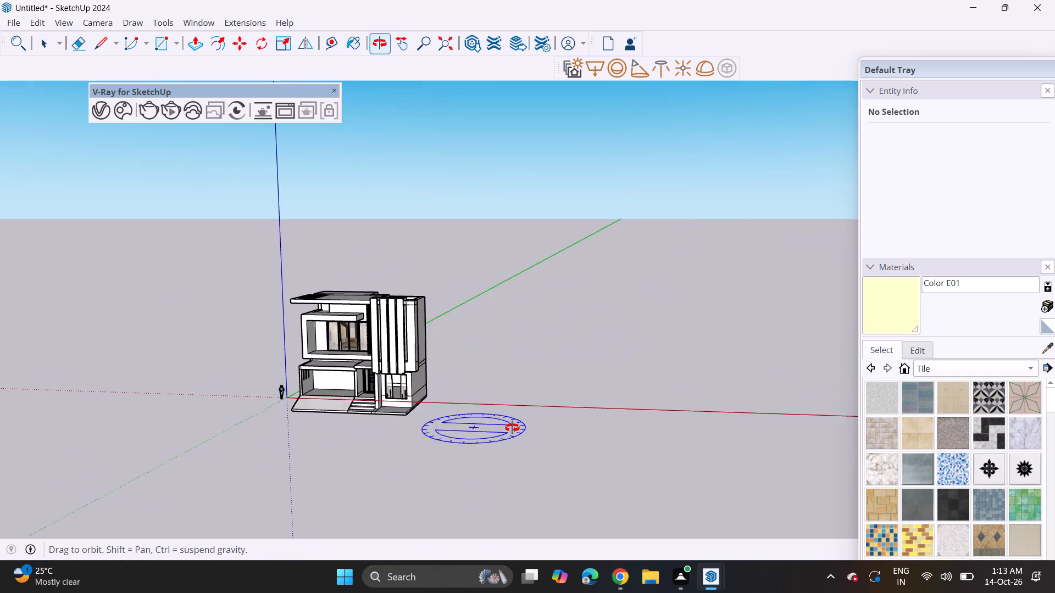
{"action": "middle_click_drag", "start_coordinate": [512, 428], "coordinate": [376, 434]}
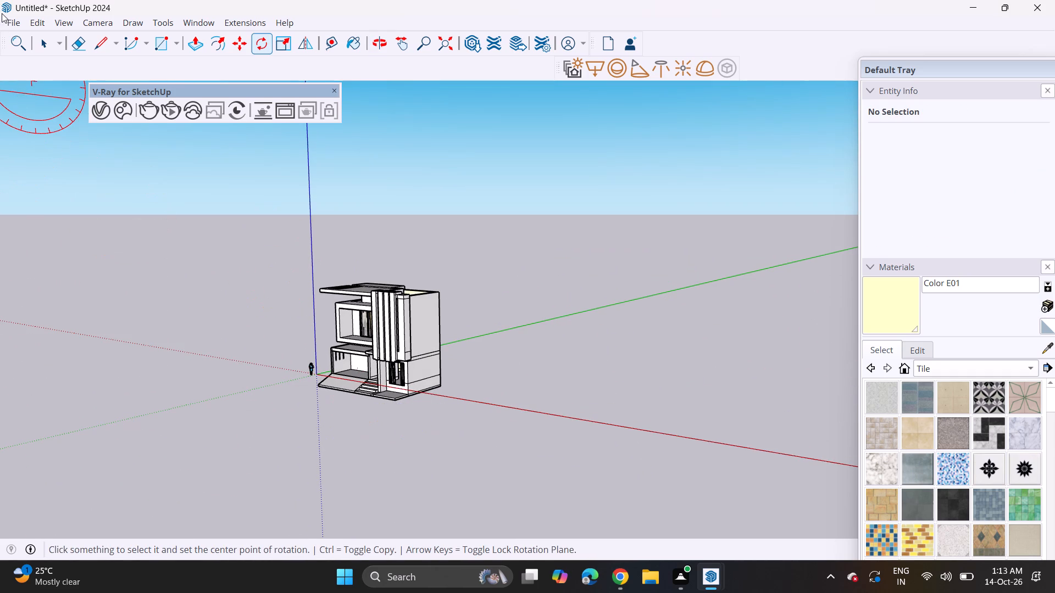
Import the downloaded NEW+HALL+5 model from Downloads and place it along the red axis, clear of the house.
{"action": "left_click", "coordinate": [9, 18]}
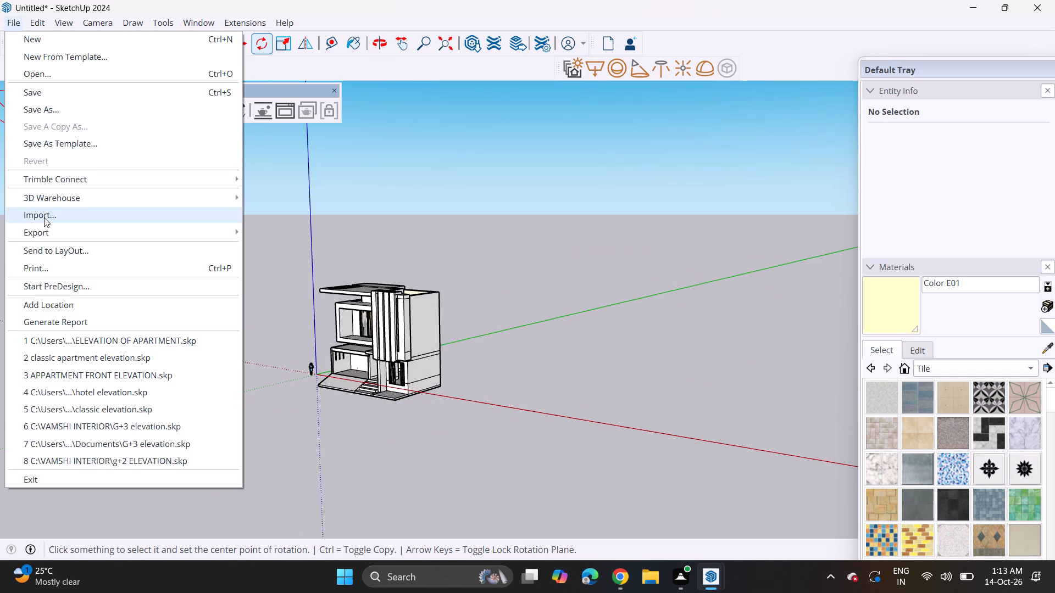
{"action": "left_click", "coordinate": [44, 217]}
{"action": "left_click", "coordinate": [170, 158]}
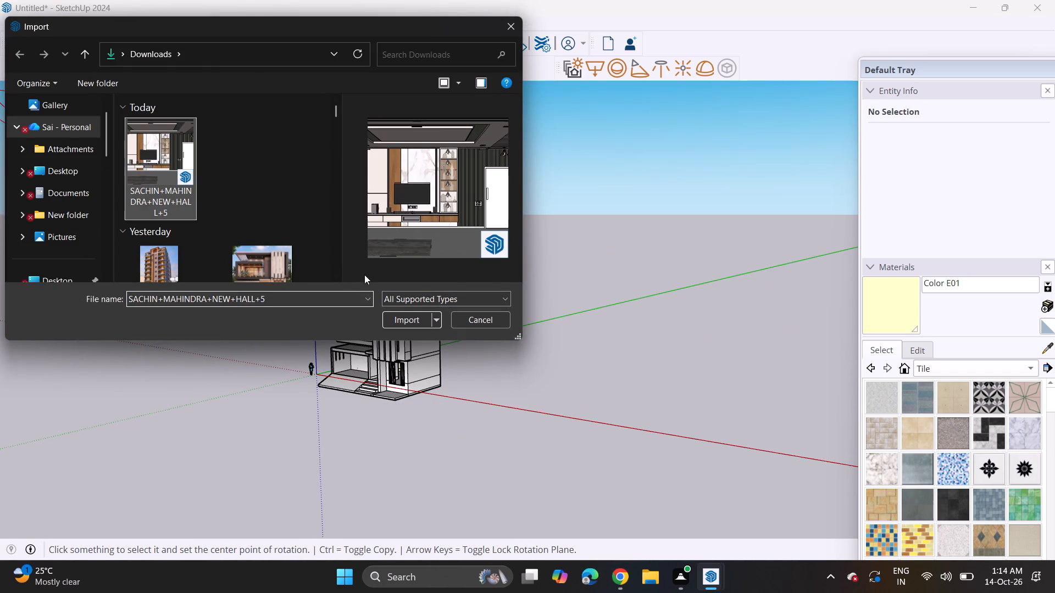
{"action": "left_click", "coordinate": [402, 318]}
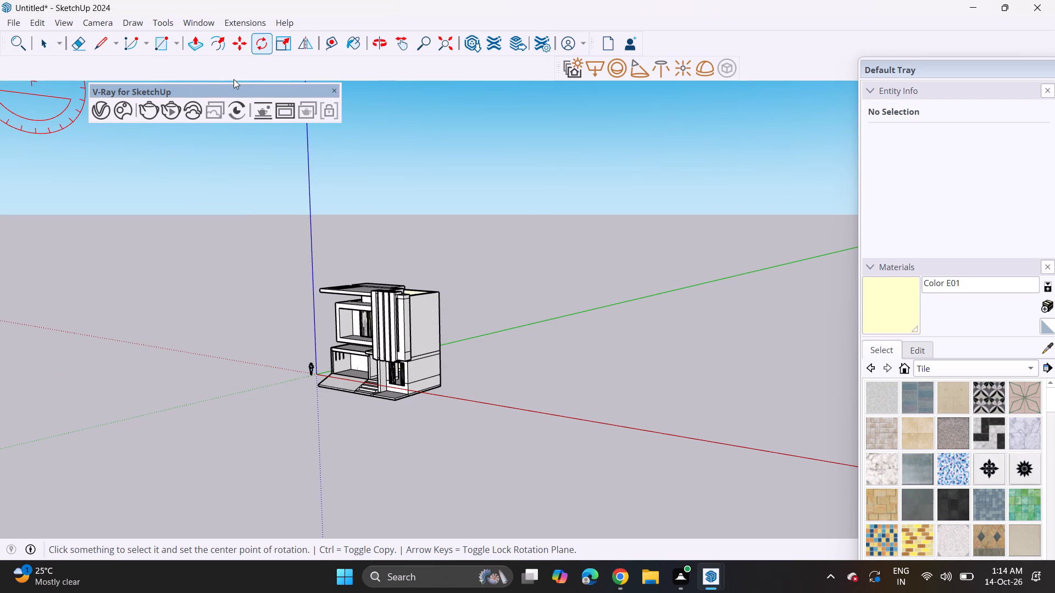
{"action": "scroll", "coordinate": [118, 155], "scroll_direction": "down", "scroll_amount": 4}
{"action": "scroll", "coordinate": [385, 263], "scroll_direction": "down", "scroll_amount": 4}
{"action": "scroll", "coordinate": [334, 377], "scroll_direction": "down", "scroll_amount": 10}
{"action": "left_click", "coordinate": [249, 309]}
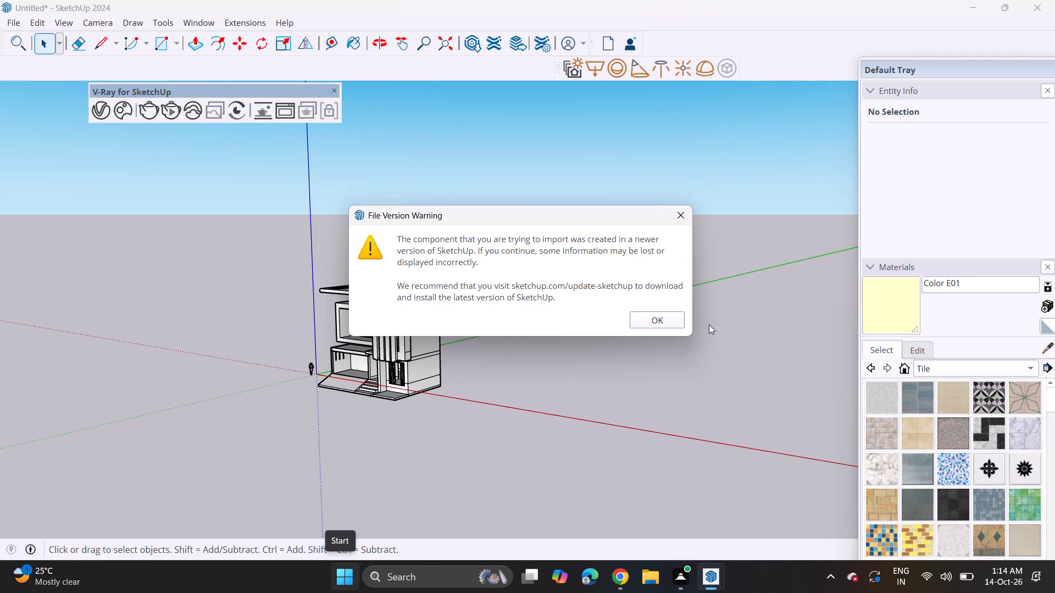
{"action": "left_click", "coordinate": [659, 323]}
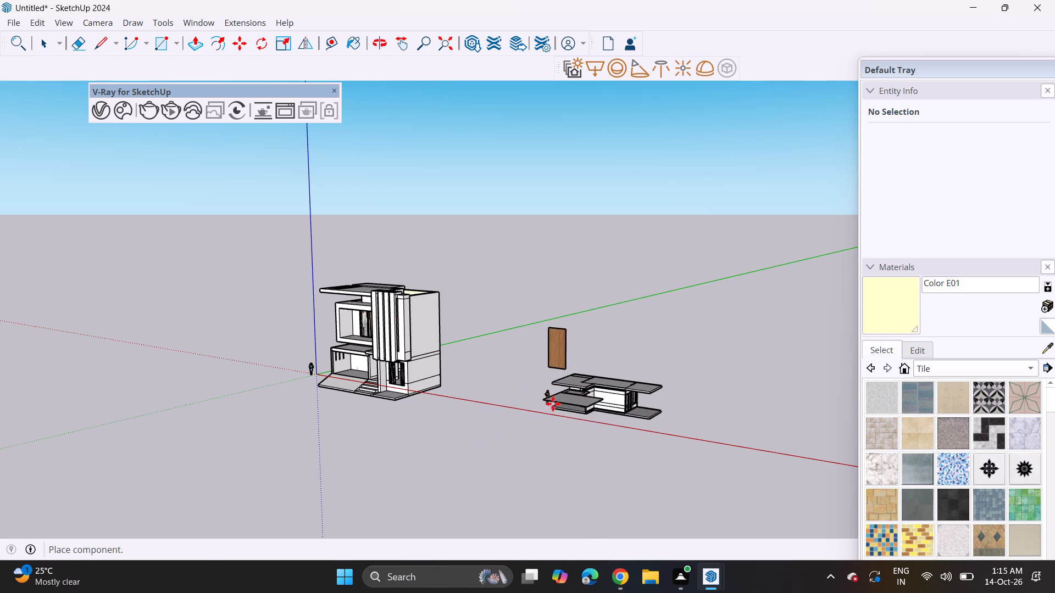
{"action": "left_click", "coordinate": [582, 417]}
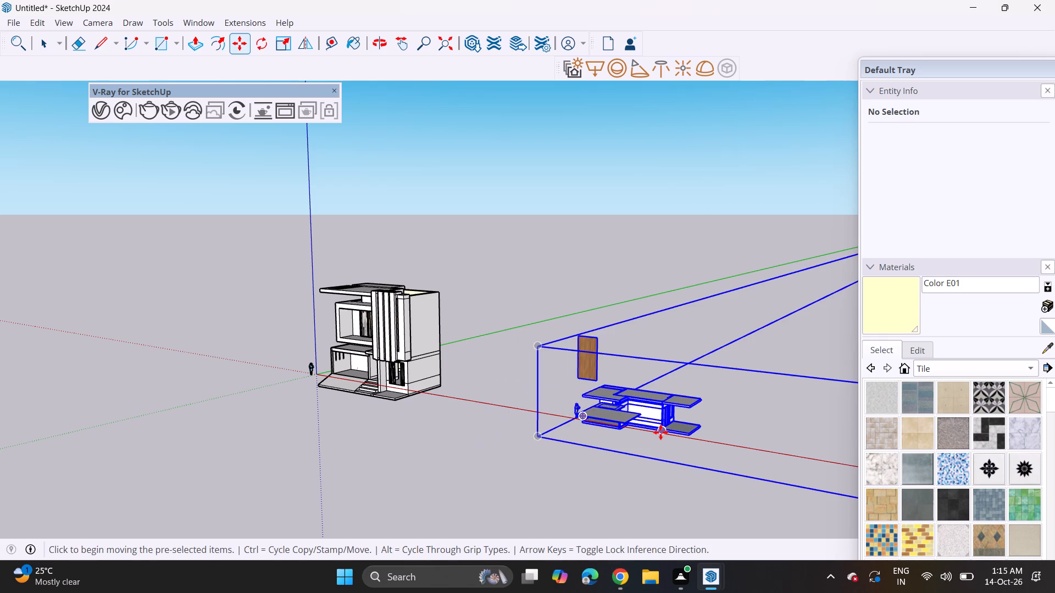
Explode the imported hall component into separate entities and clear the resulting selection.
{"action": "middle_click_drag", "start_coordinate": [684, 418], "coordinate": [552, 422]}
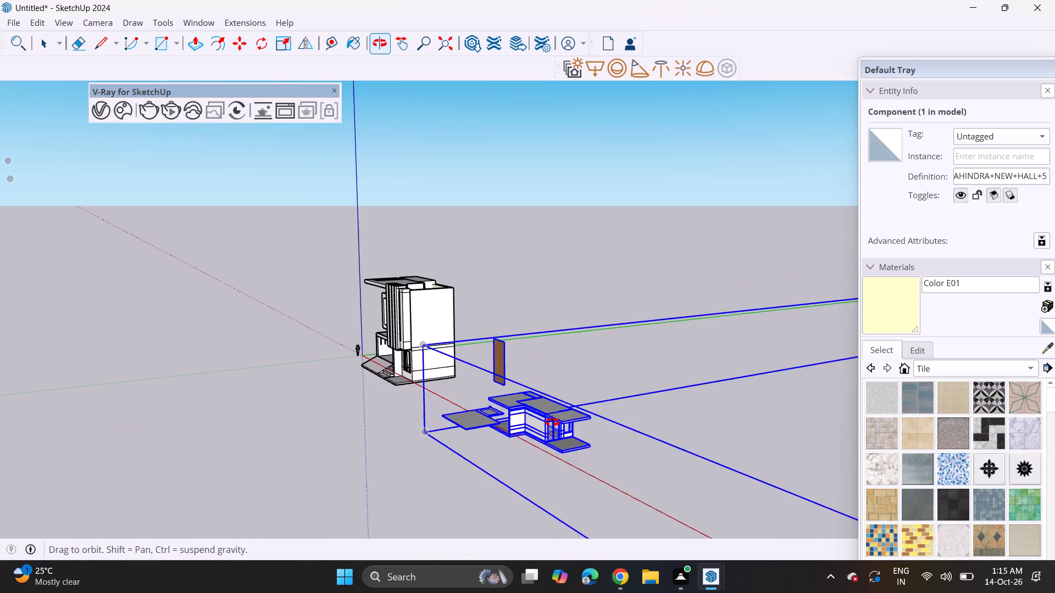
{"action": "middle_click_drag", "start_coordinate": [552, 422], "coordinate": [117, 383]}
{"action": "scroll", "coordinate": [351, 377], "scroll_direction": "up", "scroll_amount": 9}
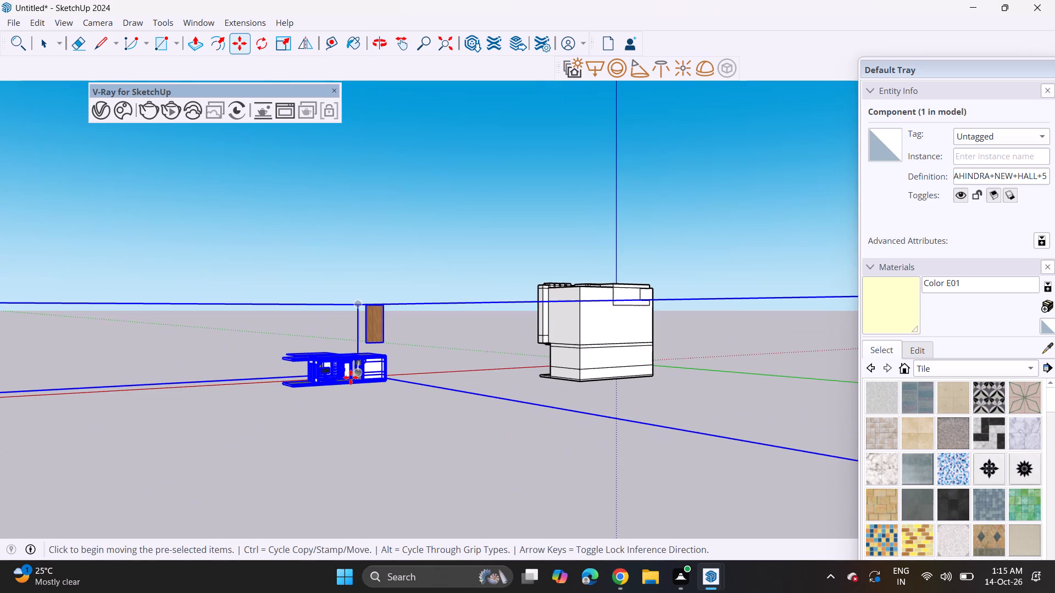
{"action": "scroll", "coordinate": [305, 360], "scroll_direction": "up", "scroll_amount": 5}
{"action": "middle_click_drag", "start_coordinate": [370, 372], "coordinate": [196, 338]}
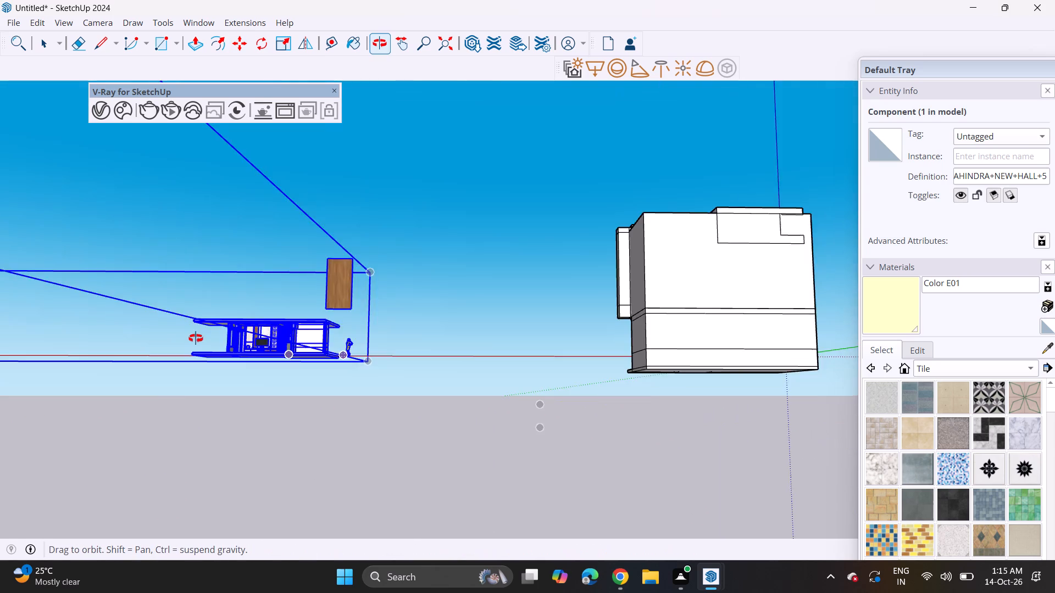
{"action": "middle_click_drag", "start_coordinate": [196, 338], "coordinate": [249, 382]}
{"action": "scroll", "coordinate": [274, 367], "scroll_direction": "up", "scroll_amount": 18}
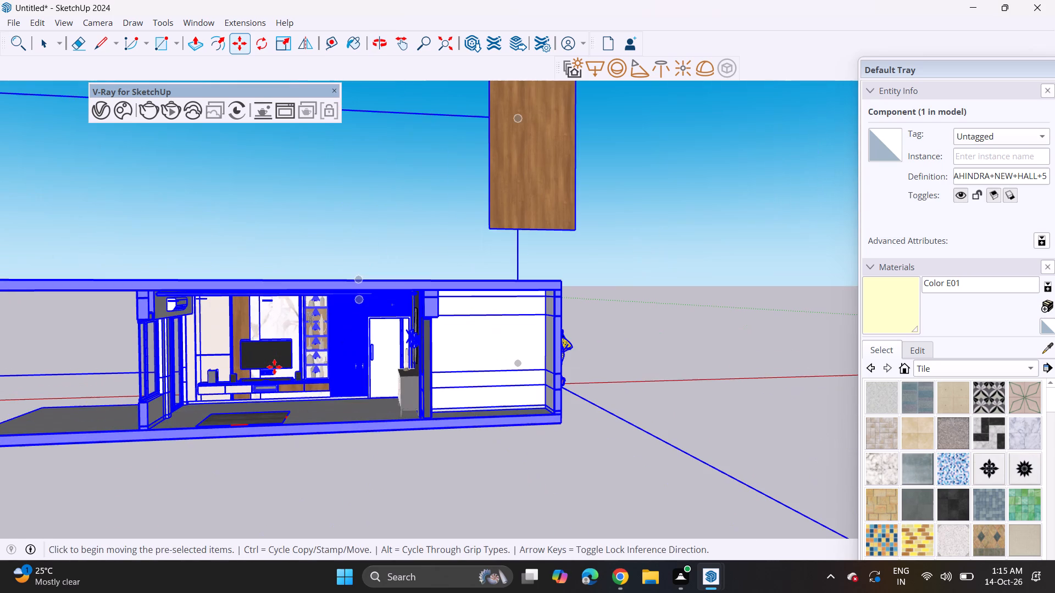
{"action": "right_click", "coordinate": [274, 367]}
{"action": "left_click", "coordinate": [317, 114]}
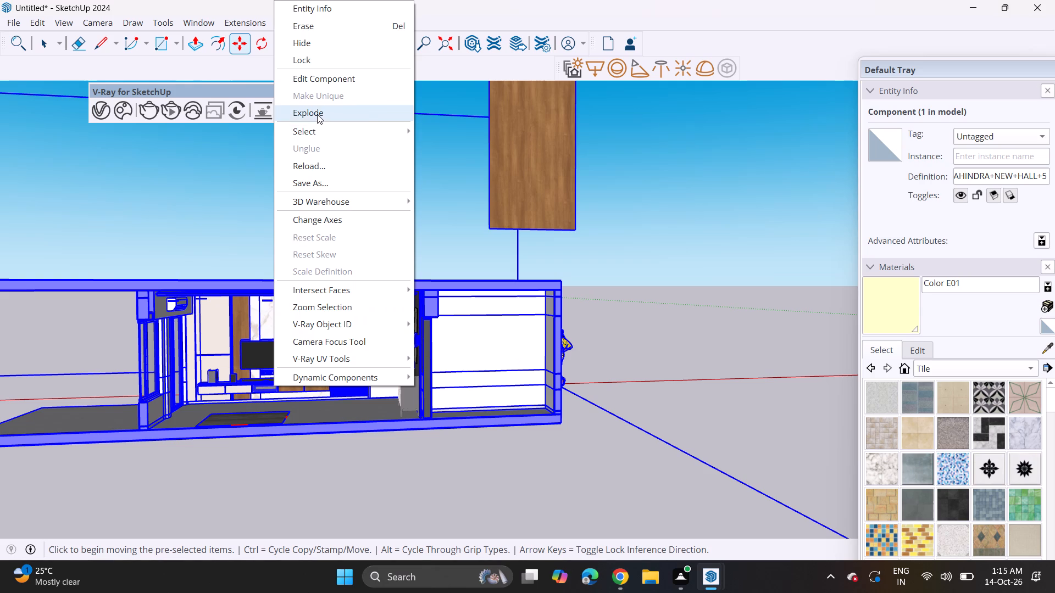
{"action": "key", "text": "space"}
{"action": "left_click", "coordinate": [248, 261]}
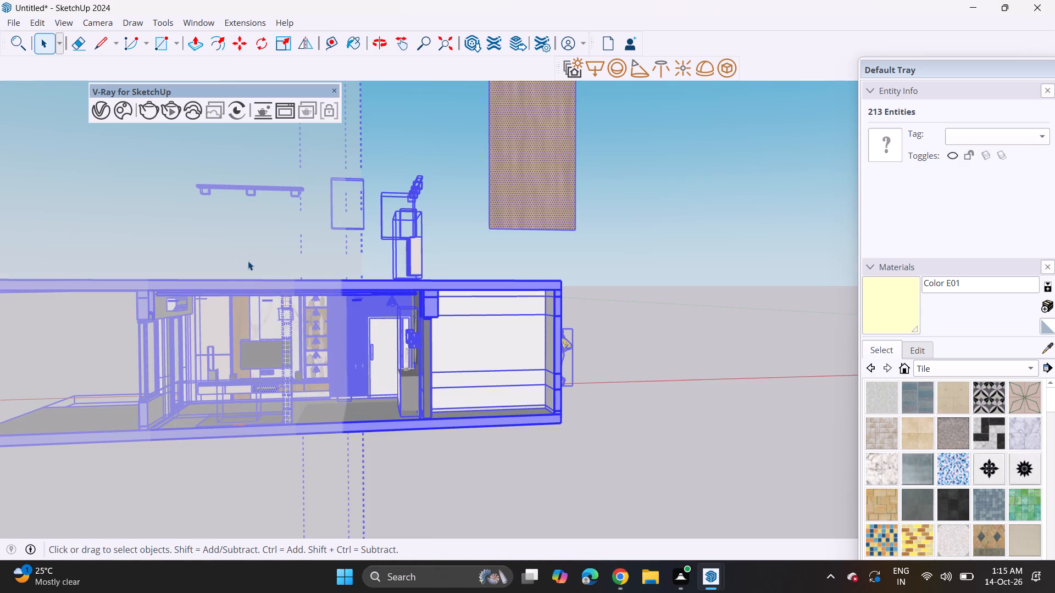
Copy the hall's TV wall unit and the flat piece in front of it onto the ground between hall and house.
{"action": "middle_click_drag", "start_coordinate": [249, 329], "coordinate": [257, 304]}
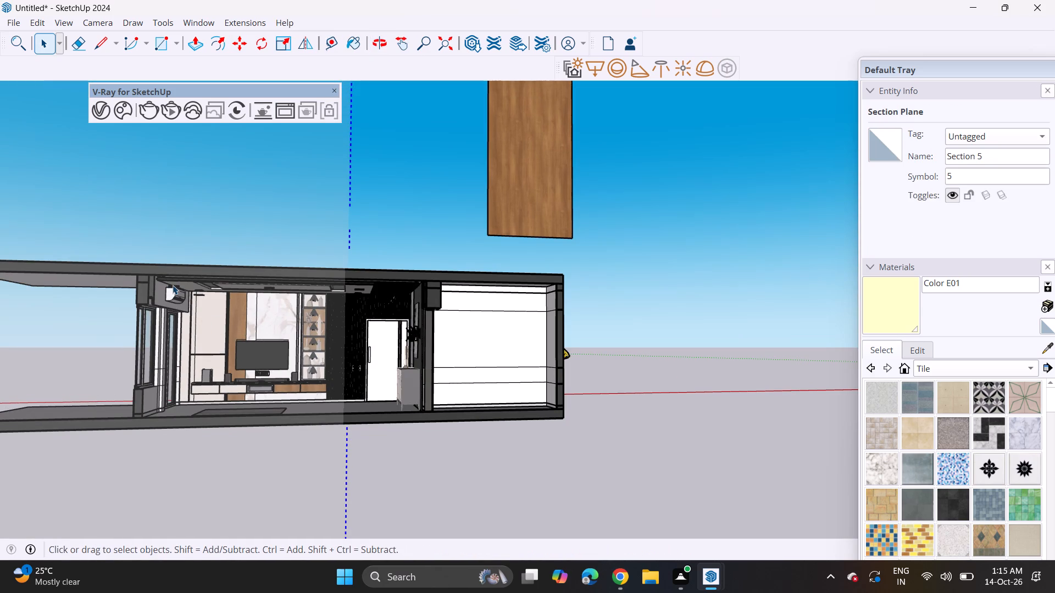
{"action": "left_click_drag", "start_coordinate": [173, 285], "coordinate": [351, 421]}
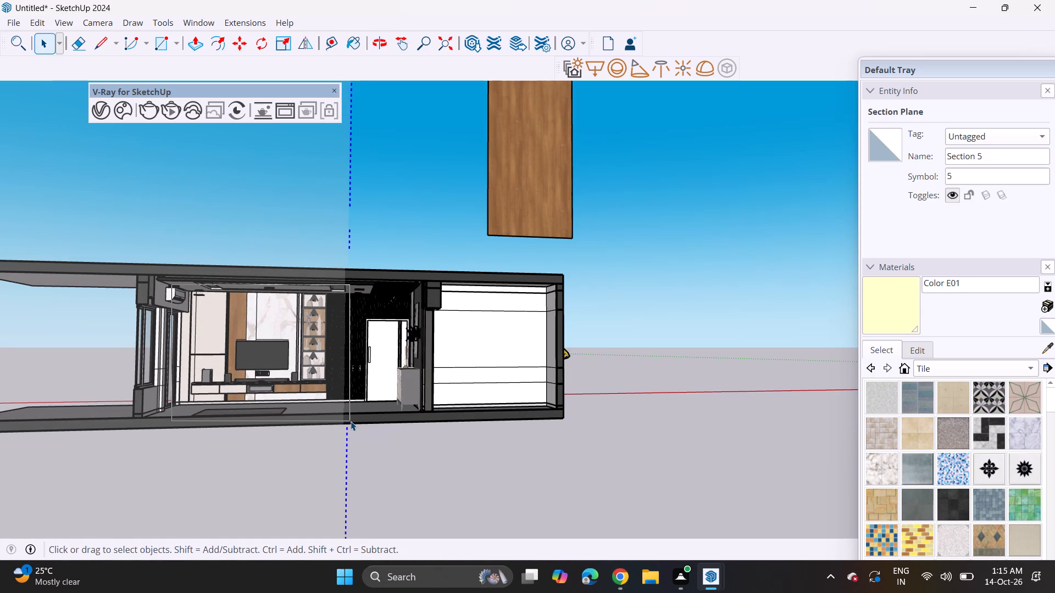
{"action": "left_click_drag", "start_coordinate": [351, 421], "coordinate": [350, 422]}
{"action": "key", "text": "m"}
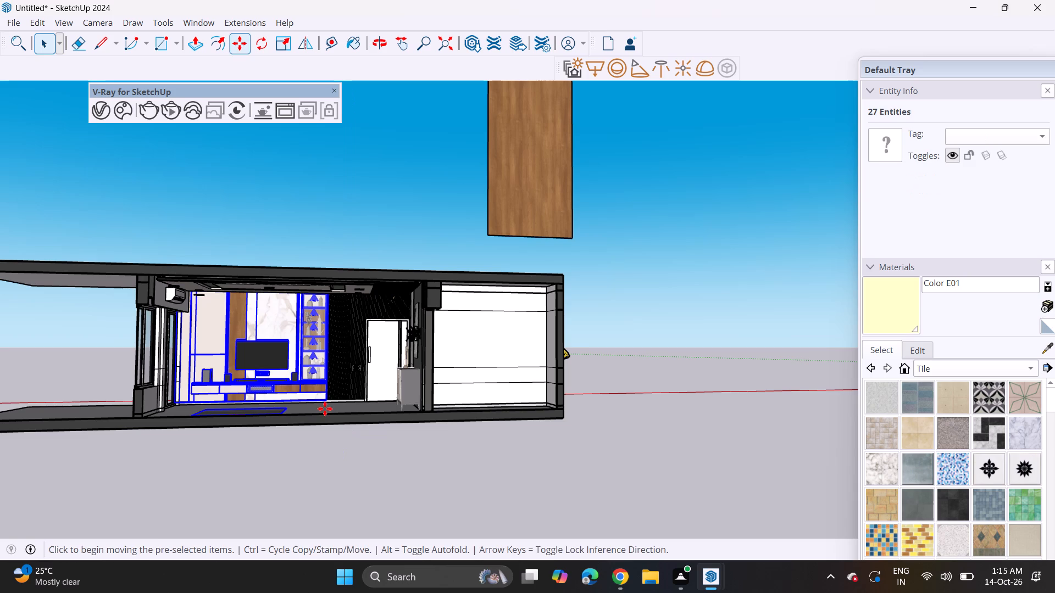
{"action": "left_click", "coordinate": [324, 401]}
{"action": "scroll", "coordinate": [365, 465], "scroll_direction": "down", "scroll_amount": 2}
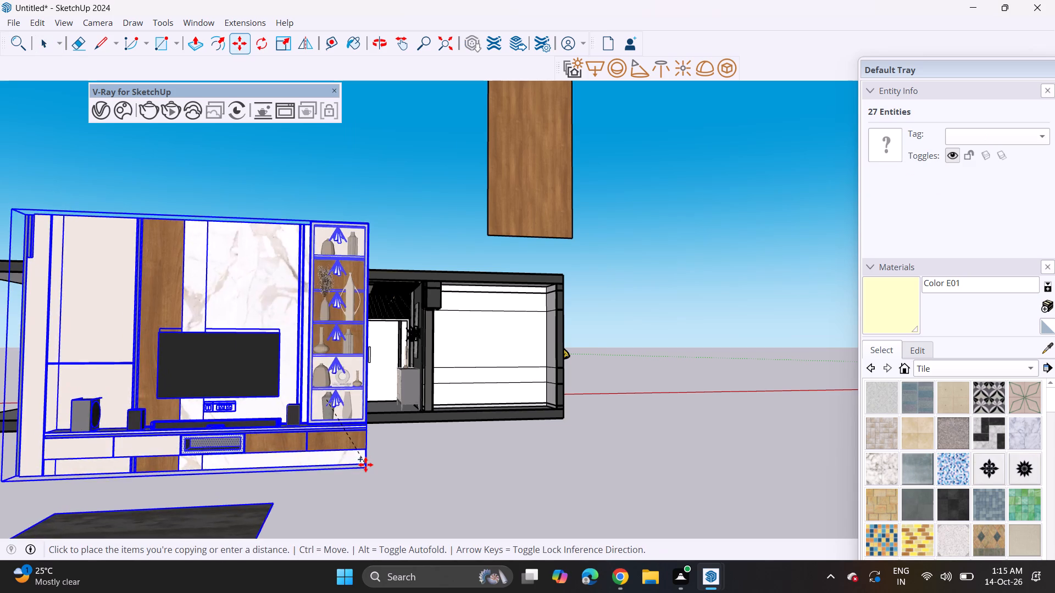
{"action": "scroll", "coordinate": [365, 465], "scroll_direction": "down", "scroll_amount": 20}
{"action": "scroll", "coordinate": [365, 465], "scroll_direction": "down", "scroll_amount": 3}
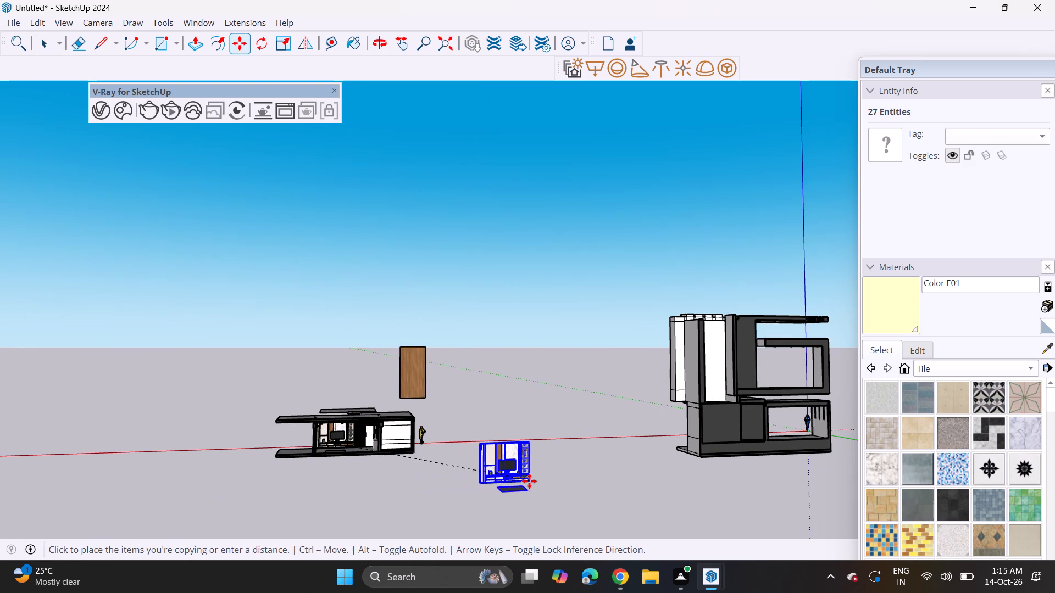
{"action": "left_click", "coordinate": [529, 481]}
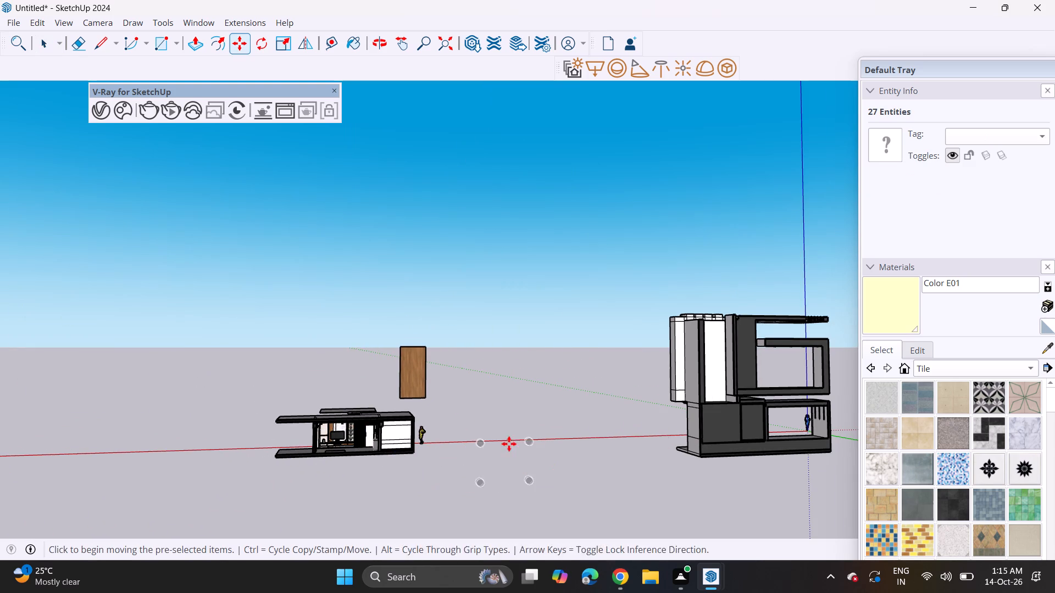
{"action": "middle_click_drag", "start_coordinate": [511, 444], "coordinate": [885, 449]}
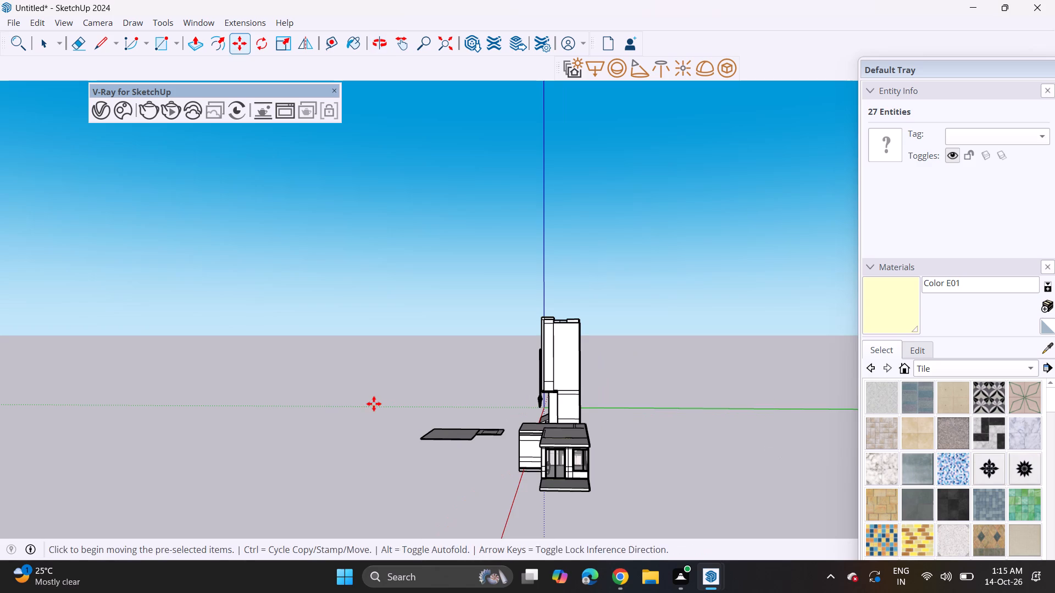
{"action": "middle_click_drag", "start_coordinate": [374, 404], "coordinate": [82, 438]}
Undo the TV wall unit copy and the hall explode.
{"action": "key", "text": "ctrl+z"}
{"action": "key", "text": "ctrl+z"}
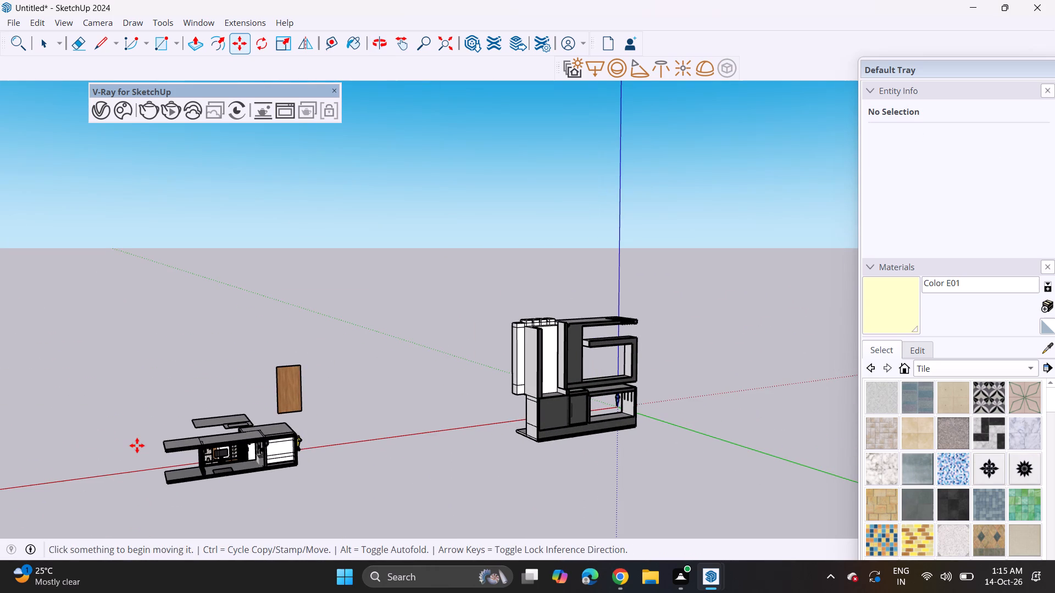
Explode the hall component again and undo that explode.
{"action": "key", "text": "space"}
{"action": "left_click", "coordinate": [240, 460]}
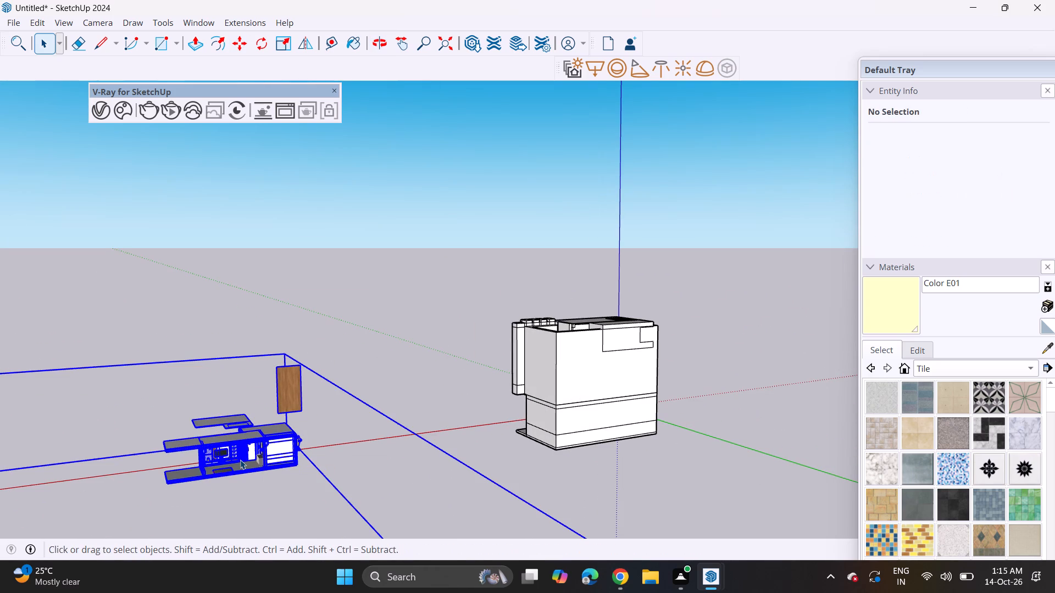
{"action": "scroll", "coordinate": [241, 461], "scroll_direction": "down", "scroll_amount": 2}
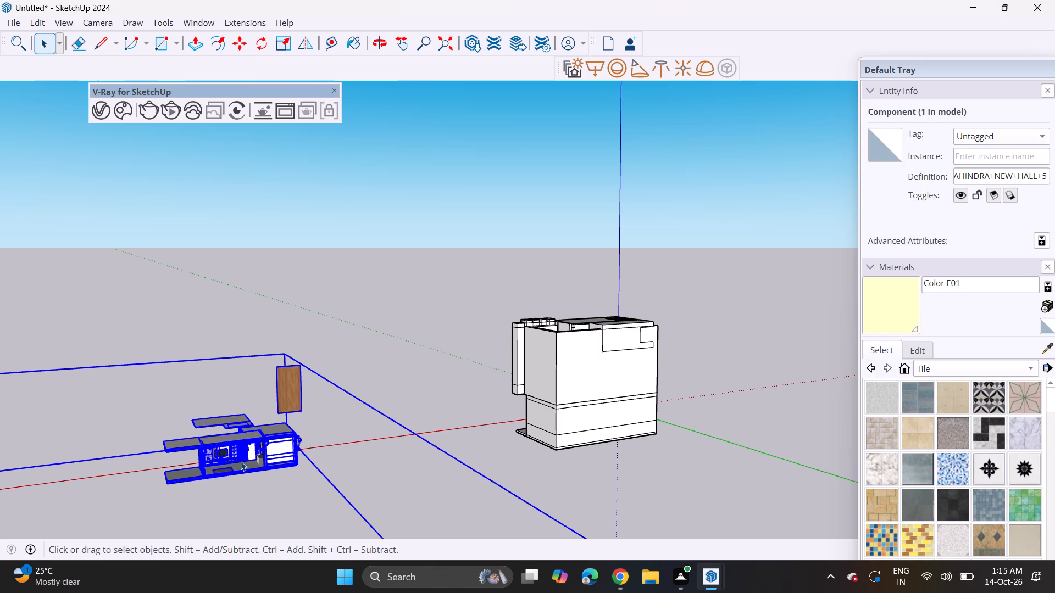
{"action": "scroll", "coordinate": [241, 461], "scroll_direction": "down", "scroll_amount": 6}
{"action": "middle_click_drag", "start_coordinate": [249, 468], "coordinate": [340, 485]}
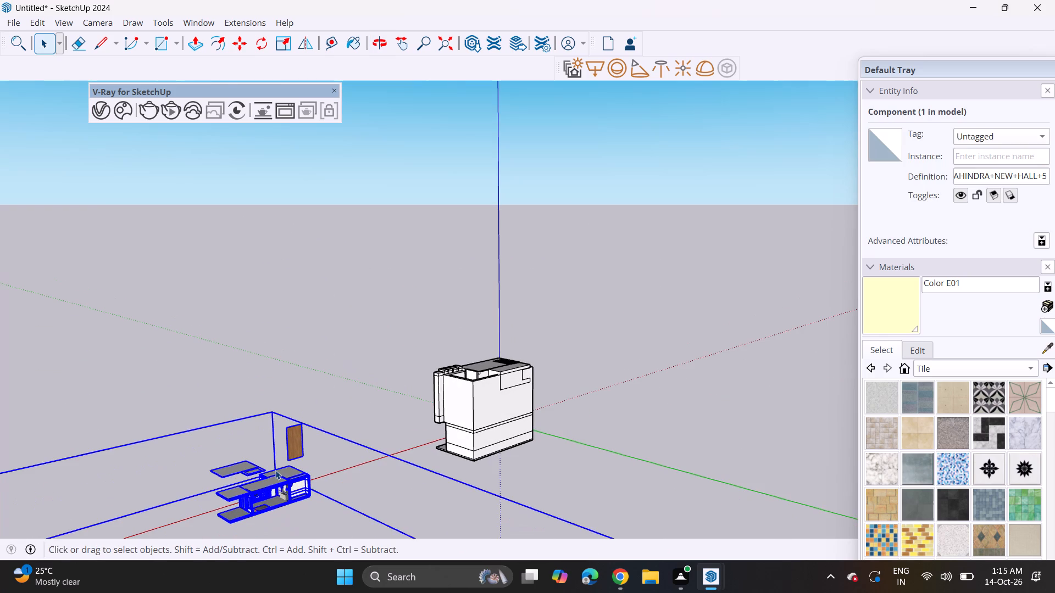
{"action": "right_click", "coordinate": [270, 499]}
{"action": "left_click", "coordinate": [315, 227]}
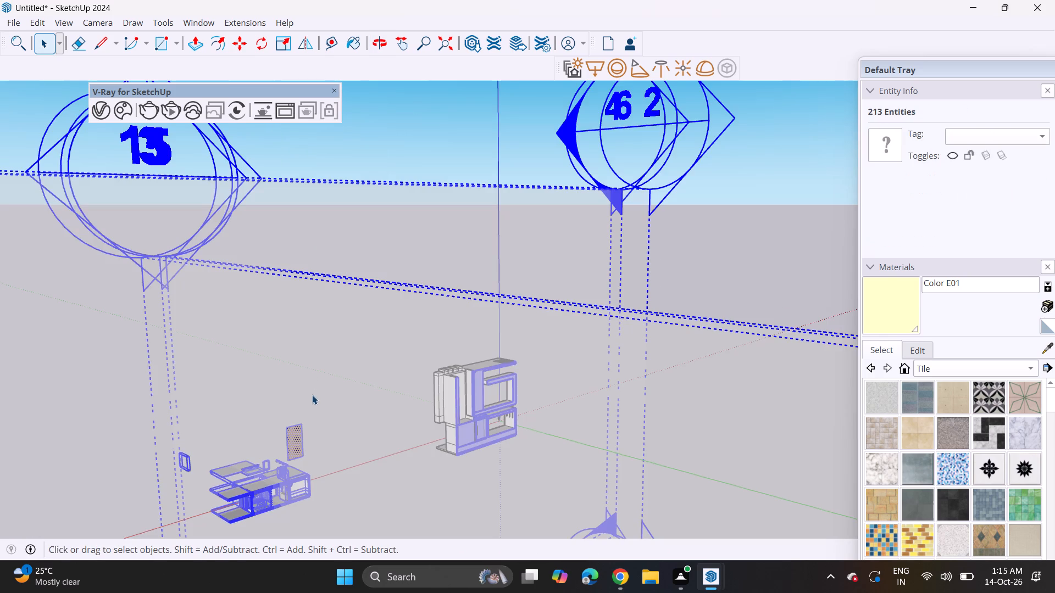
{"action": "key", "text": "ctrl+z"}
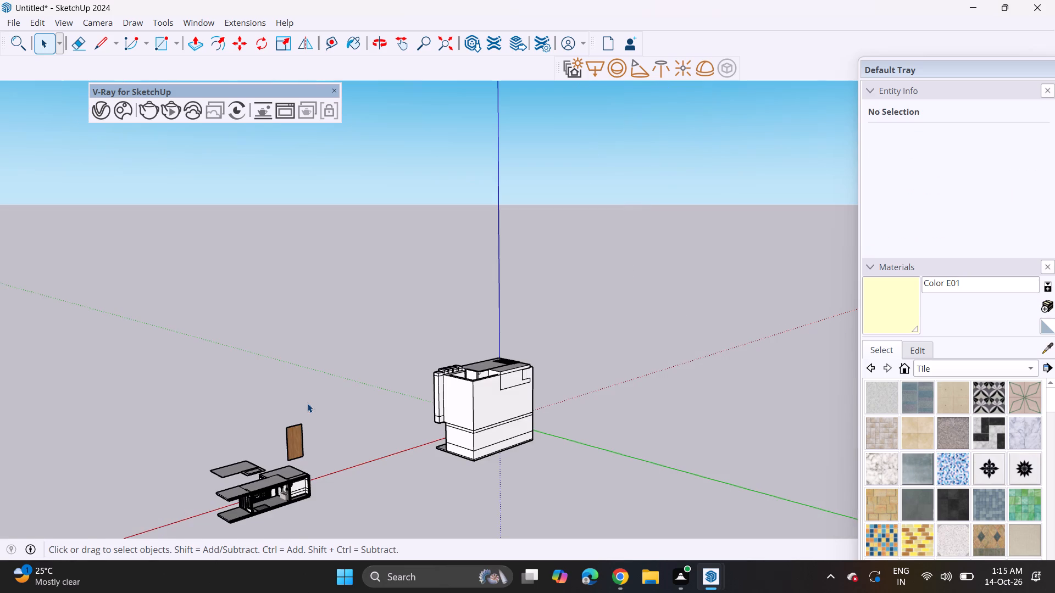
Move the whole hall component off the red axis onto open ground farther from the house.
{"action": "scroll", "coordinate": [303, 451], "scroll_direction": "down", "scroll_amount": 4}
{"action": "left_click_drag", "start_coordinate": [210, 435], "coordinate": [316, 502]}
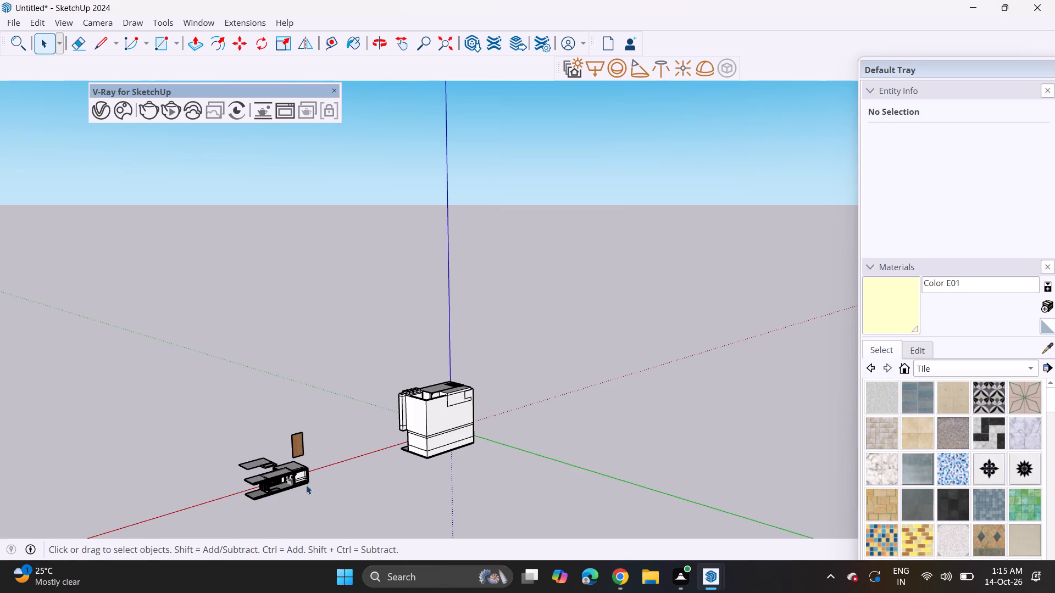
{"action": "left_click", "coordinate": [304, 484]}
{"action": "key", "text": "m"}
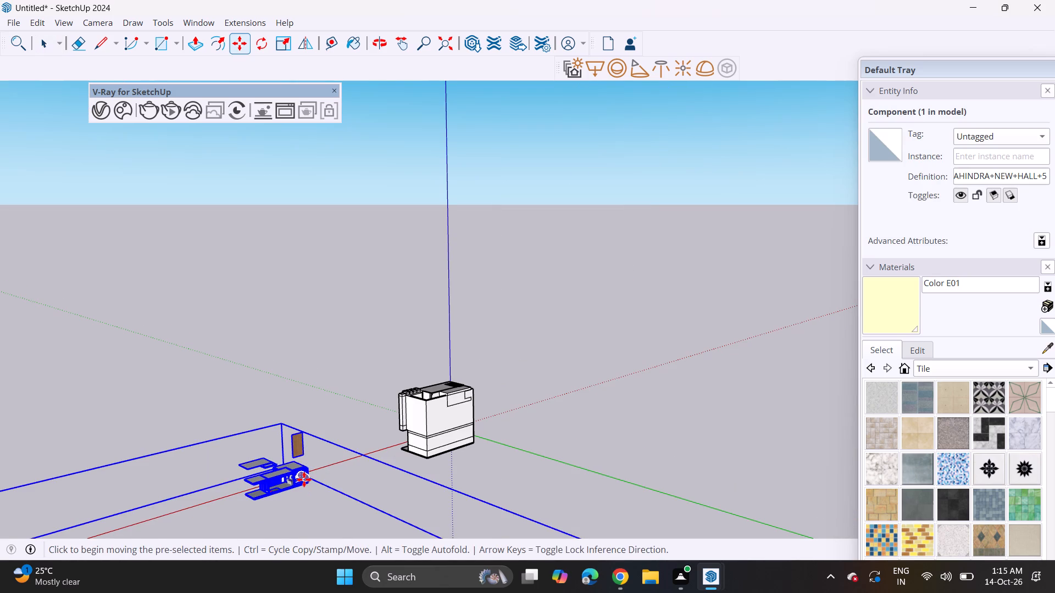
{"action": "left_click", "coordinate": [304, 481]}
{"action": "scroll", "coordinate": [383, 518], "scroll_direction": "down", "scroll_amount": 3}
{"action": "middle_click_drag", "start_coordinate": [380, 511], "coordinate": [273, 367], "text": "shift"}
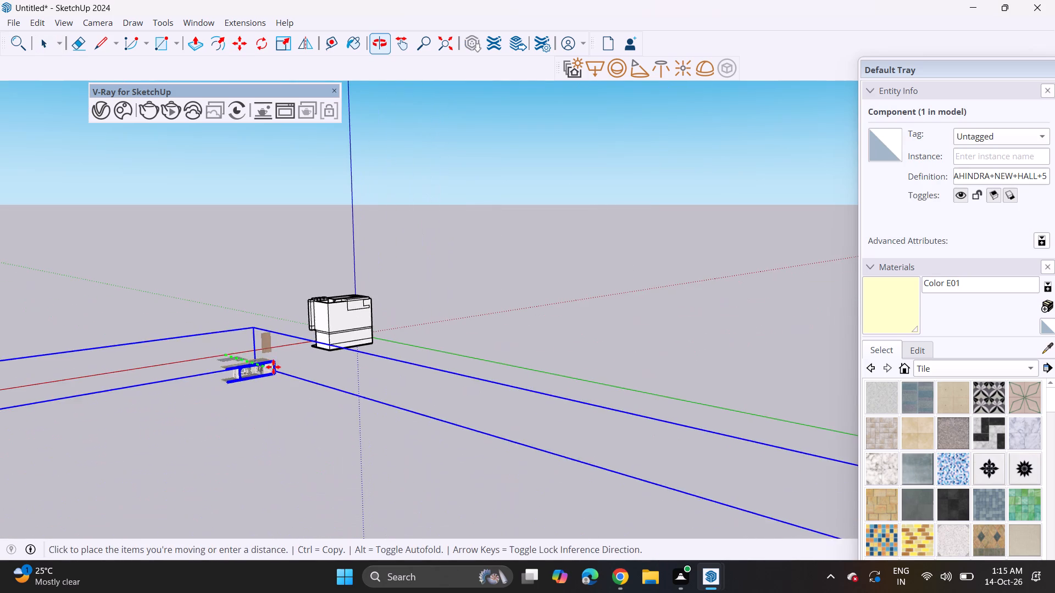
{"action": "left_click", "coordinate": [367, 429]}
{"action": "key", "text": "space"}
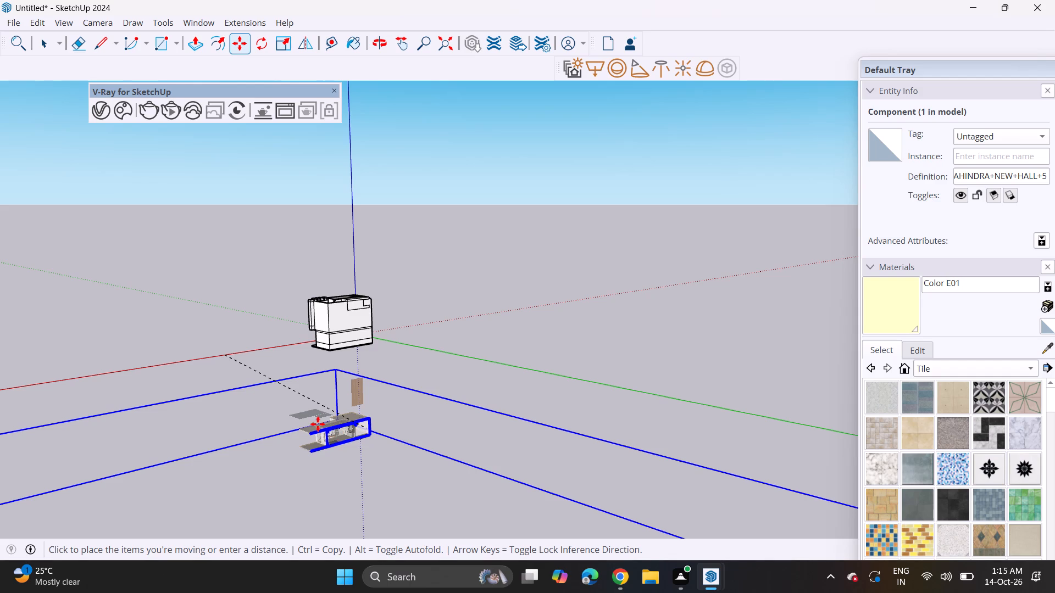
Explode the relocated hall component into separate entities.
{"action": "right_click", "coordinate": [340, 435]}
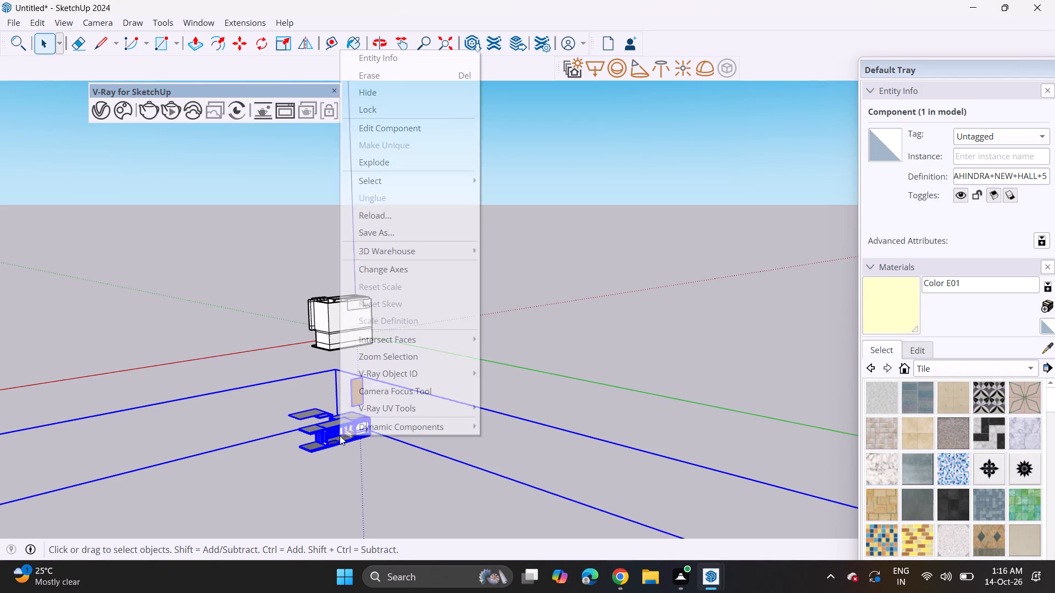
{"action": "left_click", "coordinate": [376, 159]}
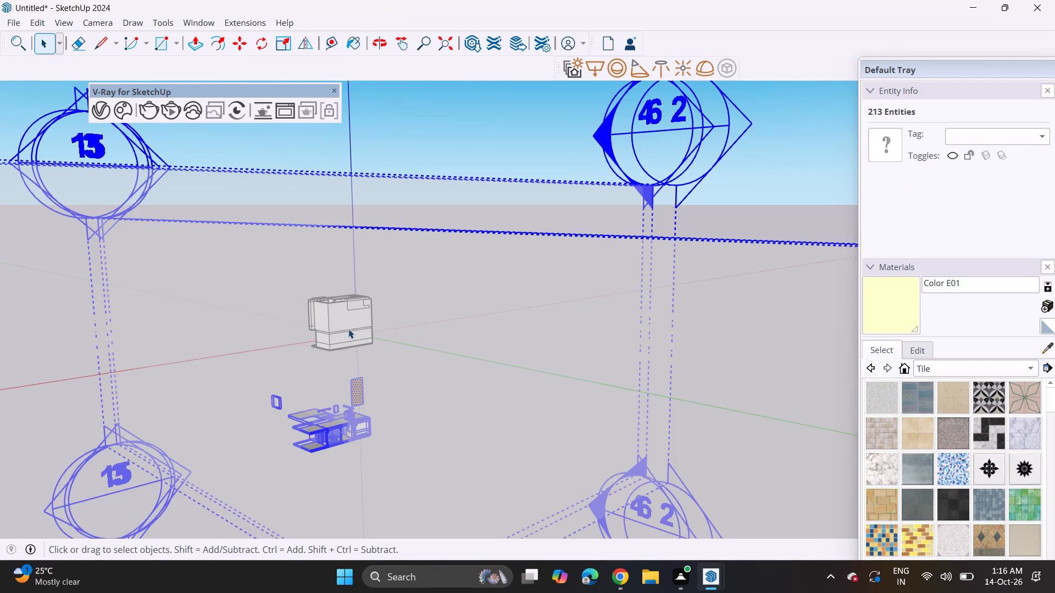
Copy the TV wall unit out of the exploded hall and place the copy on open ground near the house.
{"action": "scroll", "coordinate": [335, 449], "scroll_direction": "up", "scroll_amount": 8}
{"action": "middle_click_drag", "start_coordinate": [352, 441], "coordinate": [246, 412]}
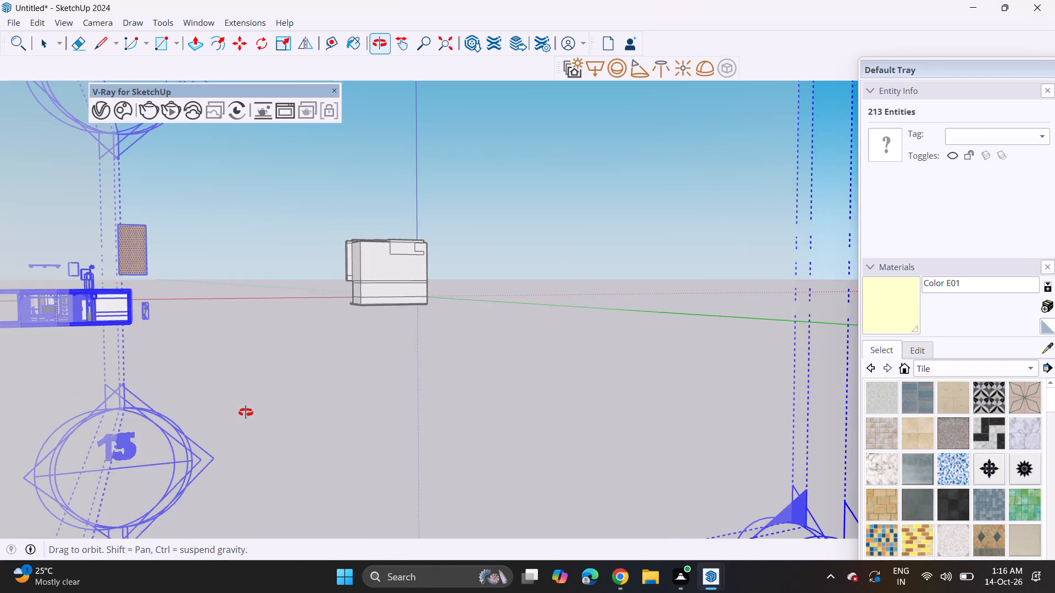
{"action": "middle_click_drag", "start_coordinate": [246, 412], "coordinate": [255, 429]}
{"action": "scroll", "coordinate": [106, 370], "scroll_direction": "up", "scroll_amount": 4}
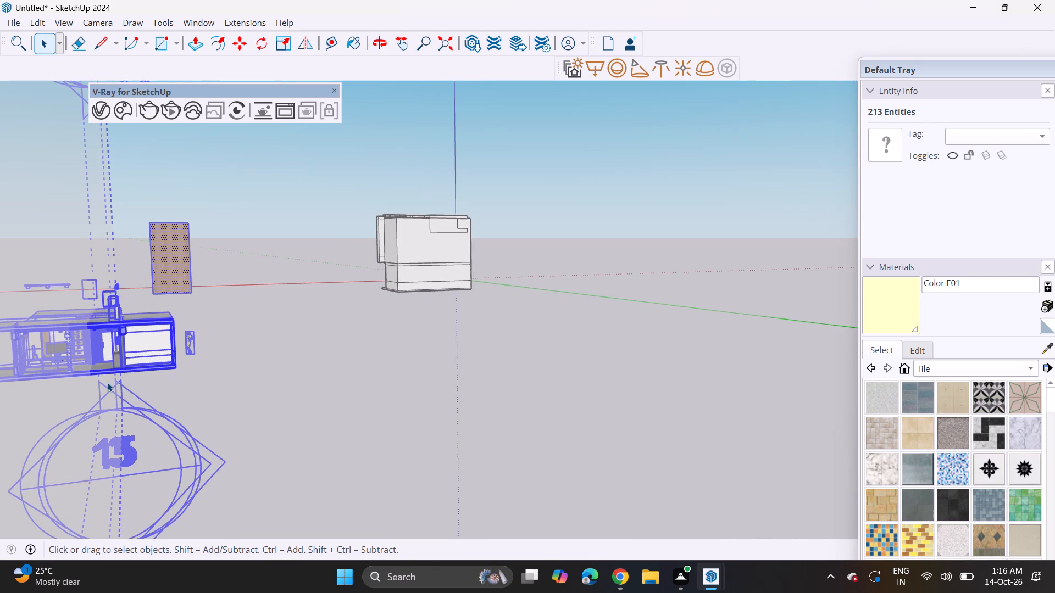
{"action": "left_click", "coordinate": [107, 382]}
{"action": "middle_click_drag", "start_coordinate": [107, 382], "coordinate": [182, 416], "text": "shift"}
{"action": "middle_click_drag", "start_coordinate": [180, 414], "coordinate": [145, 349]}
{"action": "scroll", "coordinate": [157, 374], "scroll_direction": "up", "scroll_amount": 1}
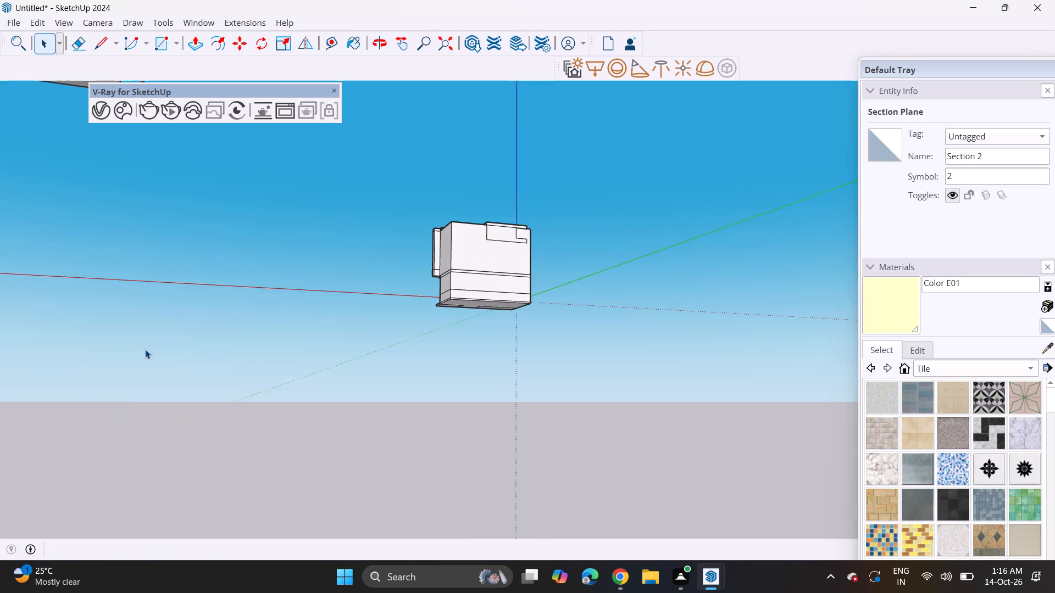
{"action": "middle_click_drag", "start_coordinate": [145, 349], "coordinate": [231, 428]}
{"action": "middle_click_drag", "start_coordinate": [218, 409], "coordinate": [139, 378]}
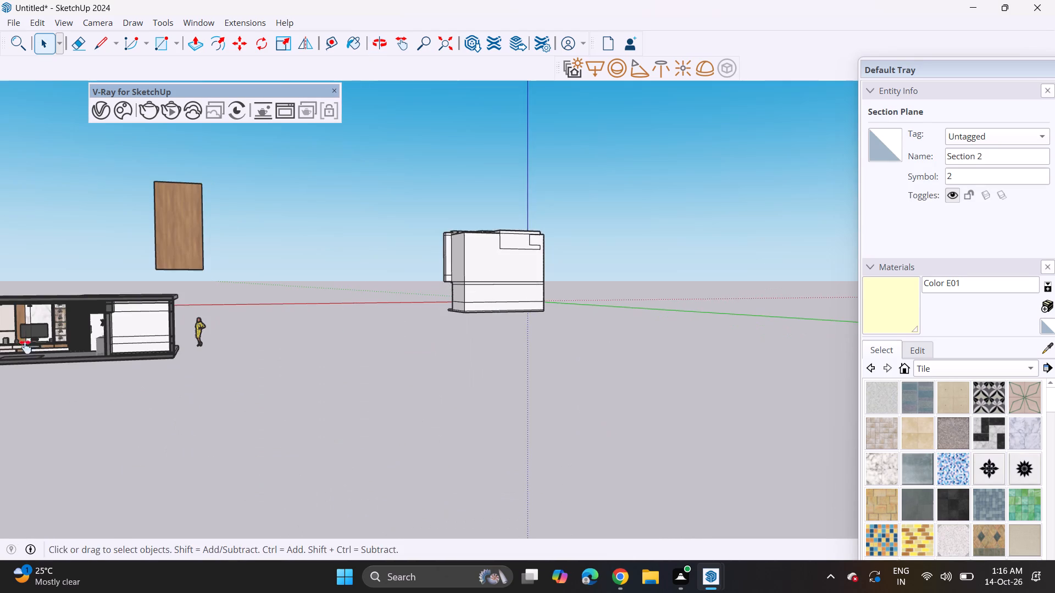
{"action": "middle_click_drag", "start_coordinate": [25, 347], "coordinate": [175, 405], "text": "shift"}
{"action": "scroll", "coordinate": [178, 411], "scroll_direction": "up", "scroll_amount": 1, "text": "shift"}
{"action": "scroll", "coordinate": [168, 393], "scroll_direction": "up", "scroll_amount": 9}
{"action": "middle_click_drag", "start_coordinate": [160, 380], "coordinate": [153, 348]}
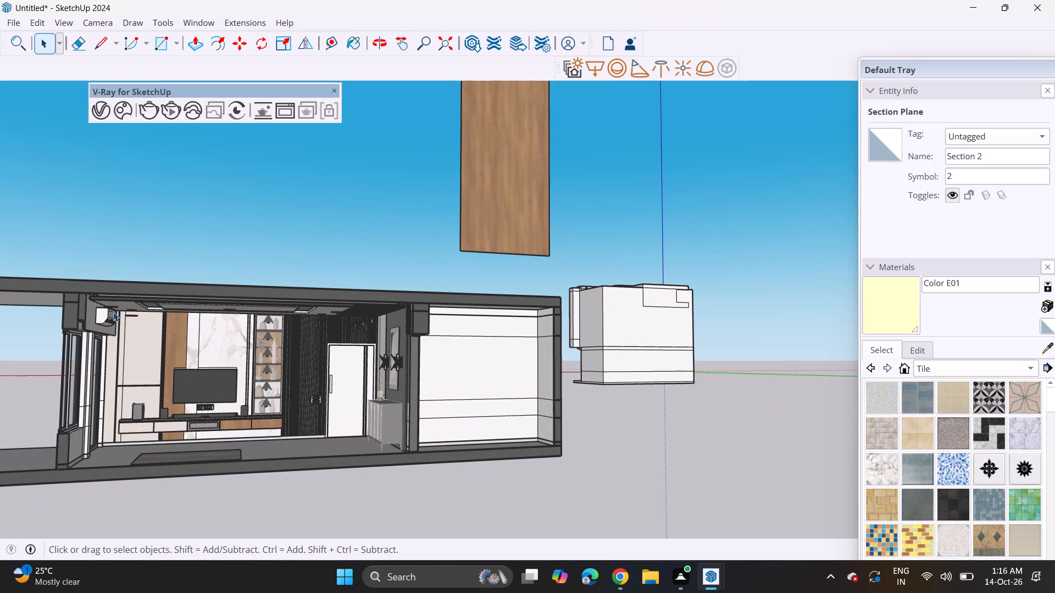
{"action": "left_click_drag", "start_coordinate": [96, 303], "coordinate": [273, 461]}
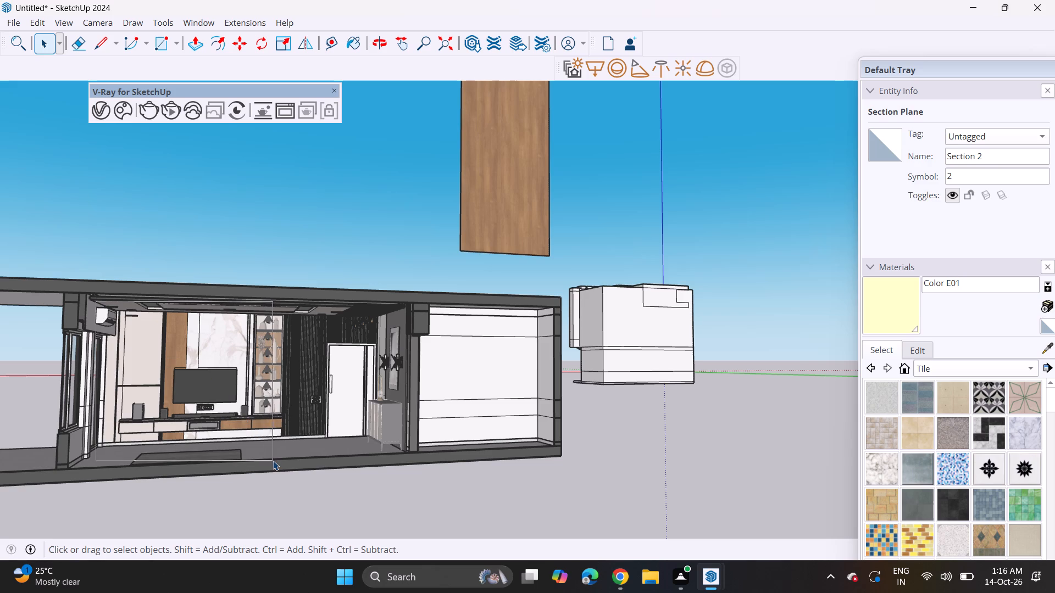
{"action": "left_click_drag", "start_coordinate": [273, 461], "coordinate": [291, 472]}
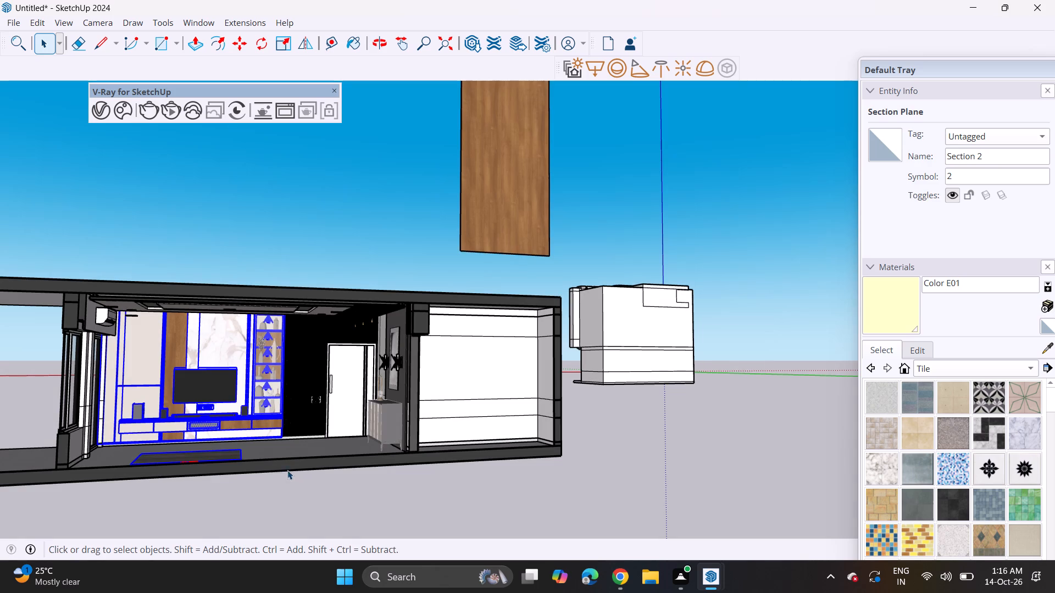
{"action": "key", "text": "space"}
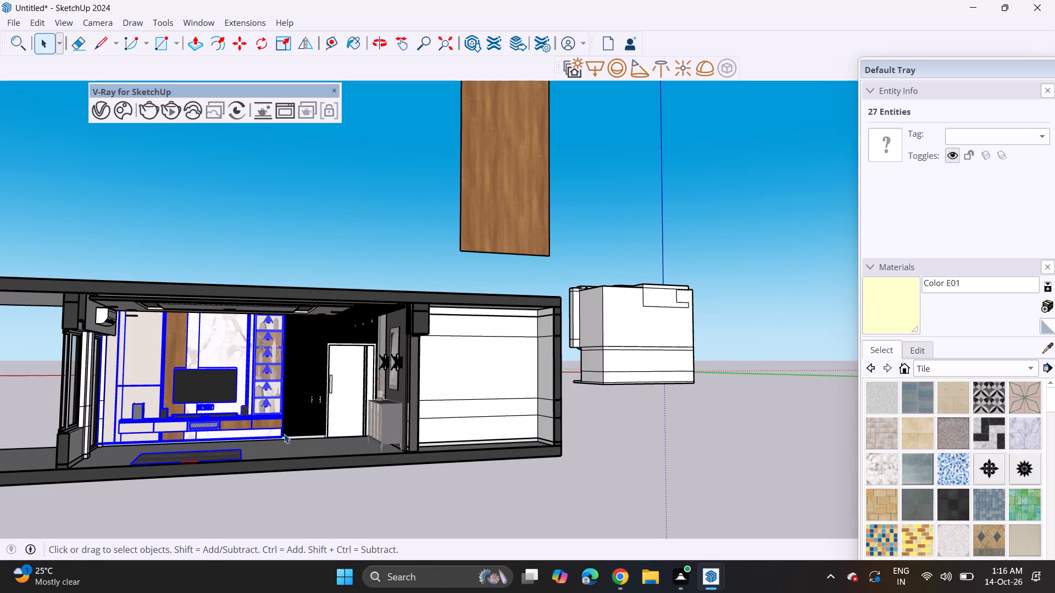
{"action": "key", "text": "m"}
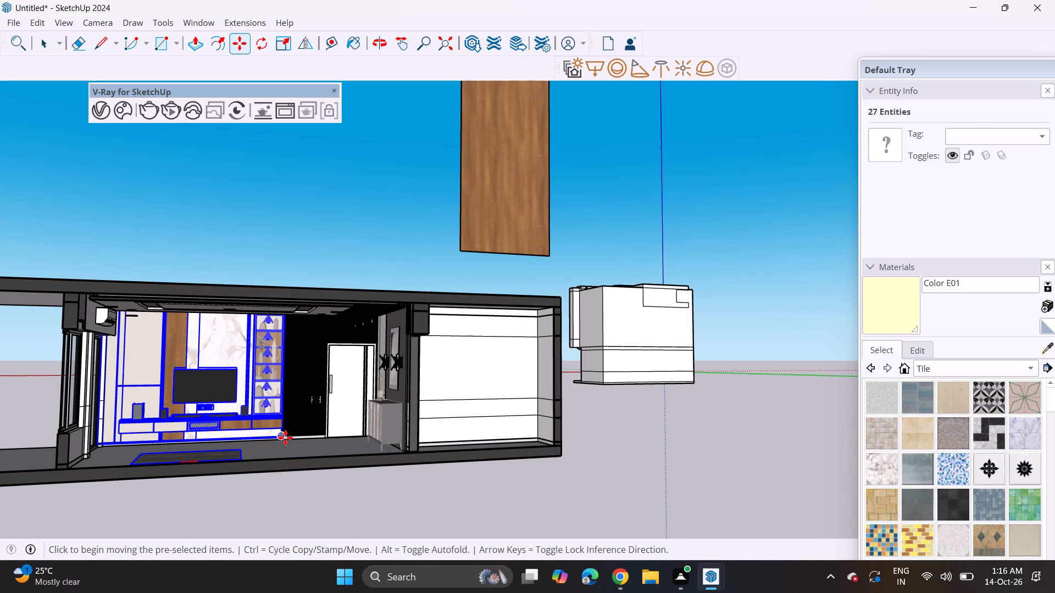
{"action": "left_click", "coordinate": [285, 438]}
{"action": "scroll", "coordinate": [353, 485], "scroll_direction": "down", "scroll_amount": 13}
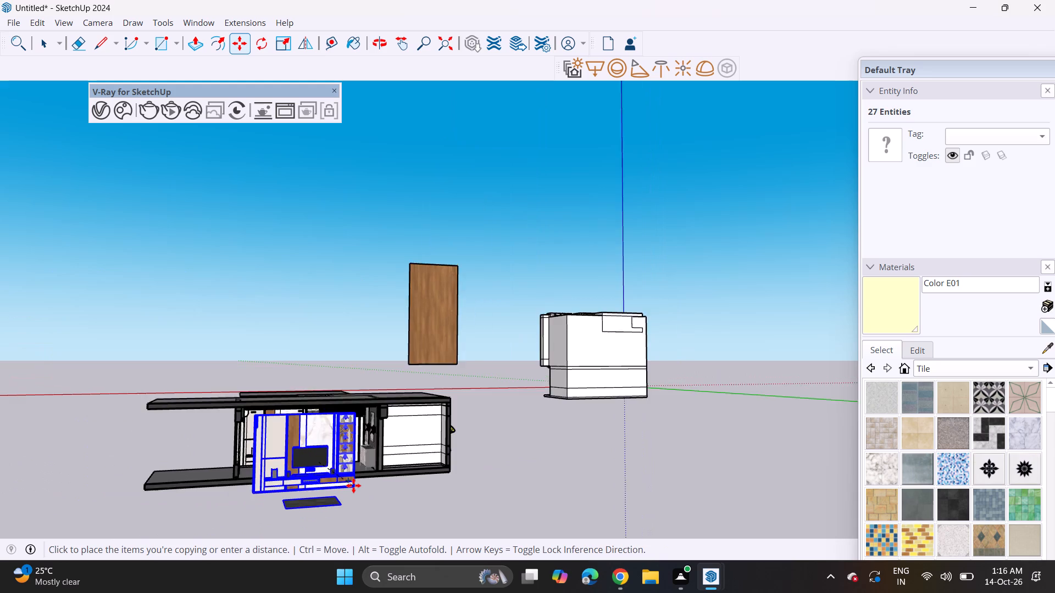
{"action": "scroll", "coordinate": [353, 485], "scroll_direction": "down", "scroll_amount": 8}
{"action": "left_click", "coordinate": [548, 469]}
{"action": "key", "text": "space"}
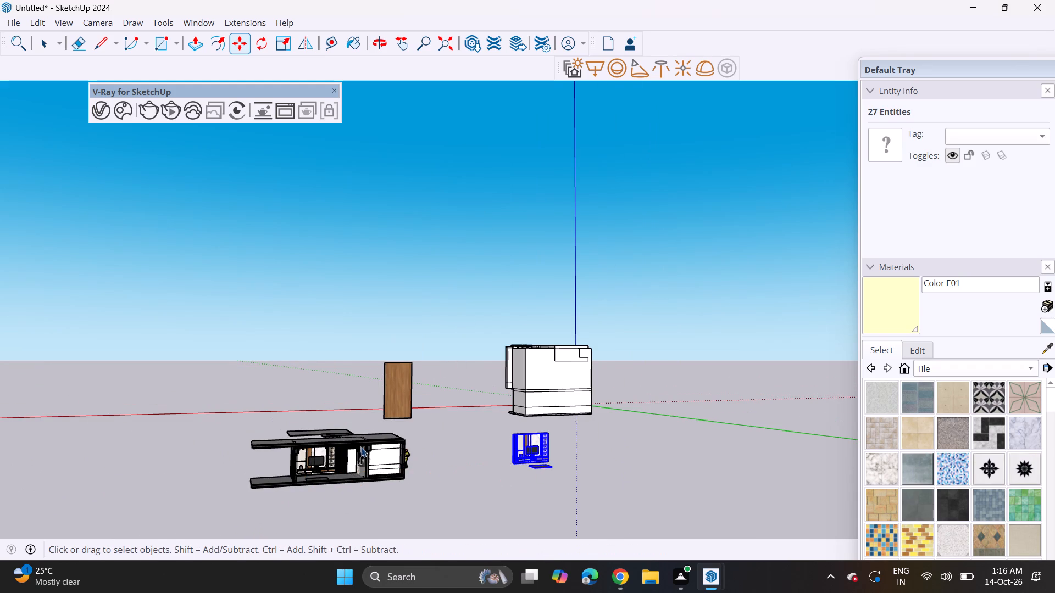
Delete the original exploded hall and the loose wood panel, keeping only the copied TV wall unit.
{"action": "left_click_drag", "start_coordinate": [187, 353], "coordinate": [434, 502]}
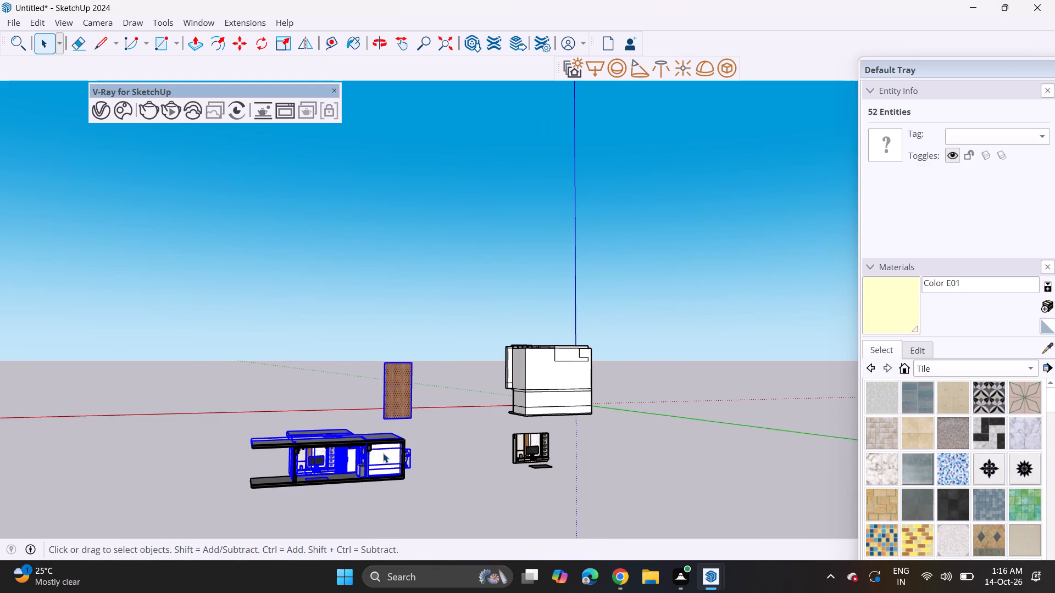
{"action": "key", "text": "Delete"}
{"action": "left_click_drag", "start_coordinate": [159, 439], "coordinate": [441, 521]}
{"action": "key", "text": "Delete"}
Make the copied TV wall unit's entities into one group.
{"action": "middle_click_drag", "start_coordinate": [402, 489], "coordinate": [430, 497]}
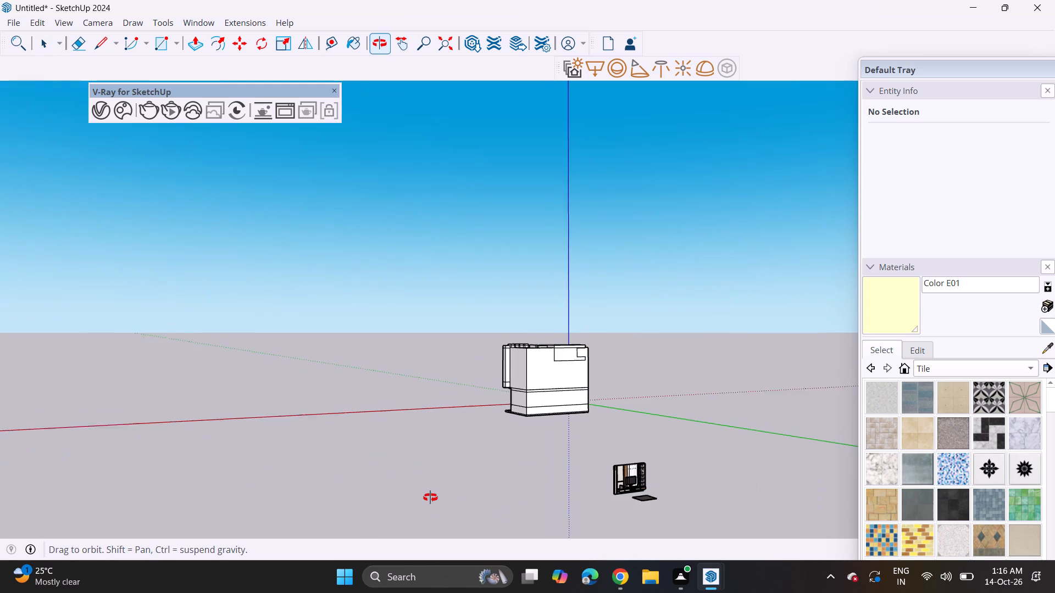
{"action": "middle_click_drag", "start_coordinate": [430, 497], "coordinate": [321, 478]}
{"action": "left_click_drag", "start_coordinate": [217, 339], "coordinate": [358, 466]}
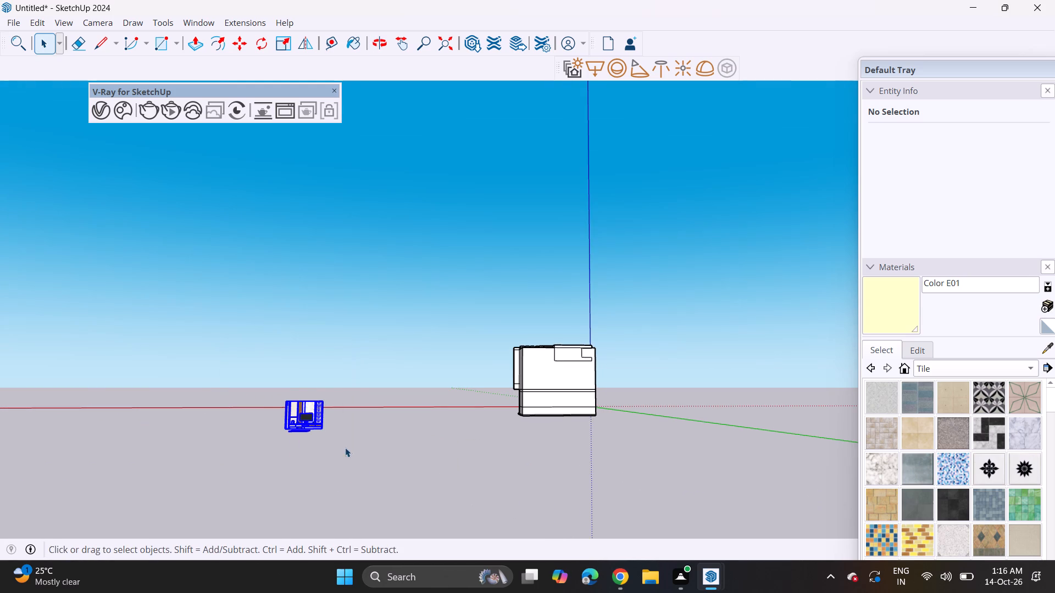
{"action": "right_click", "coordinate": [297, 413]}
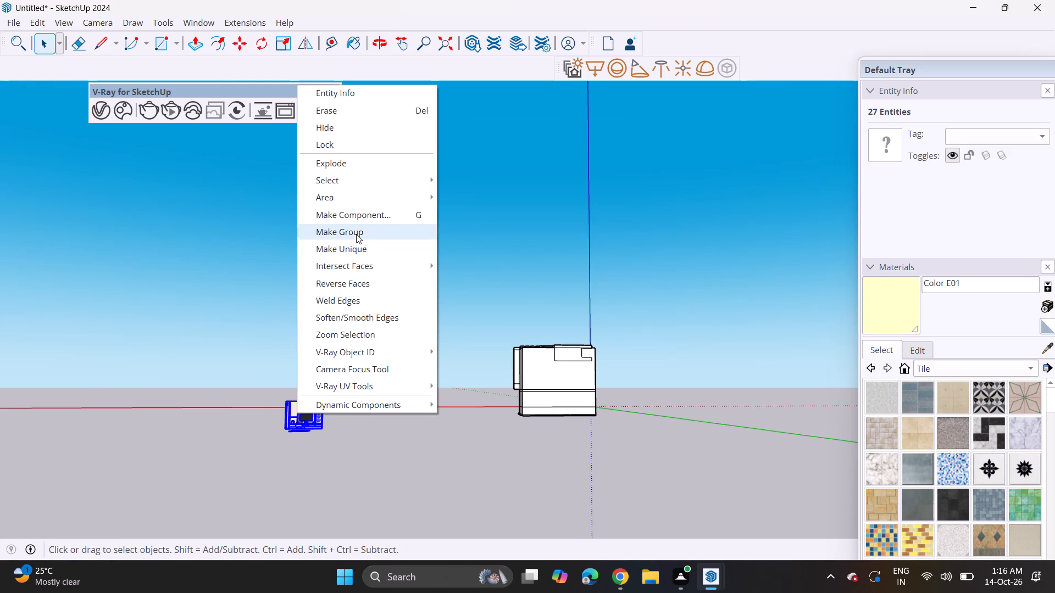
{"action": "left_click", "coordinate": [356, 234]}
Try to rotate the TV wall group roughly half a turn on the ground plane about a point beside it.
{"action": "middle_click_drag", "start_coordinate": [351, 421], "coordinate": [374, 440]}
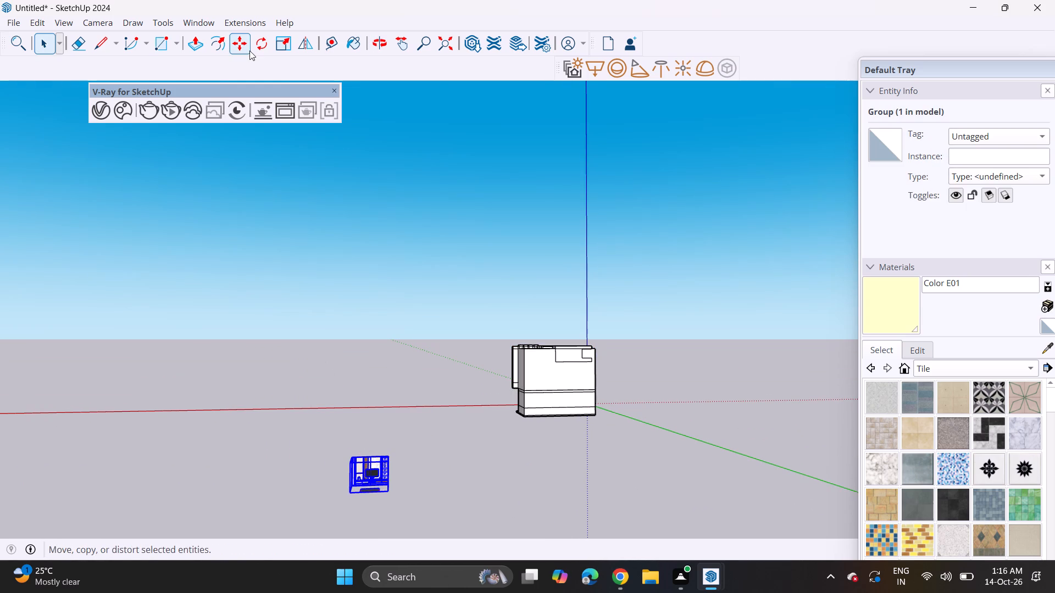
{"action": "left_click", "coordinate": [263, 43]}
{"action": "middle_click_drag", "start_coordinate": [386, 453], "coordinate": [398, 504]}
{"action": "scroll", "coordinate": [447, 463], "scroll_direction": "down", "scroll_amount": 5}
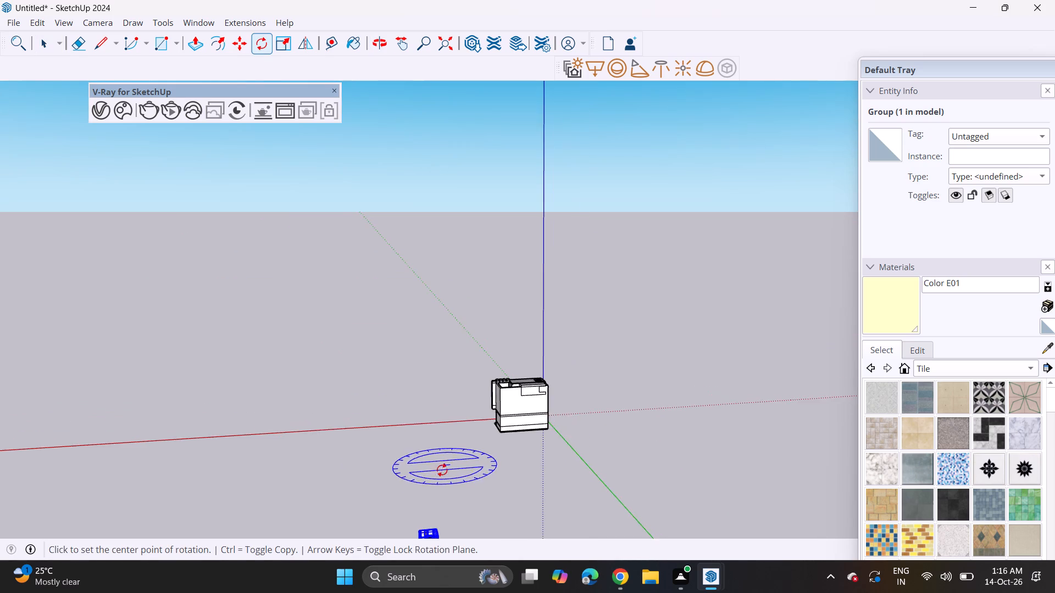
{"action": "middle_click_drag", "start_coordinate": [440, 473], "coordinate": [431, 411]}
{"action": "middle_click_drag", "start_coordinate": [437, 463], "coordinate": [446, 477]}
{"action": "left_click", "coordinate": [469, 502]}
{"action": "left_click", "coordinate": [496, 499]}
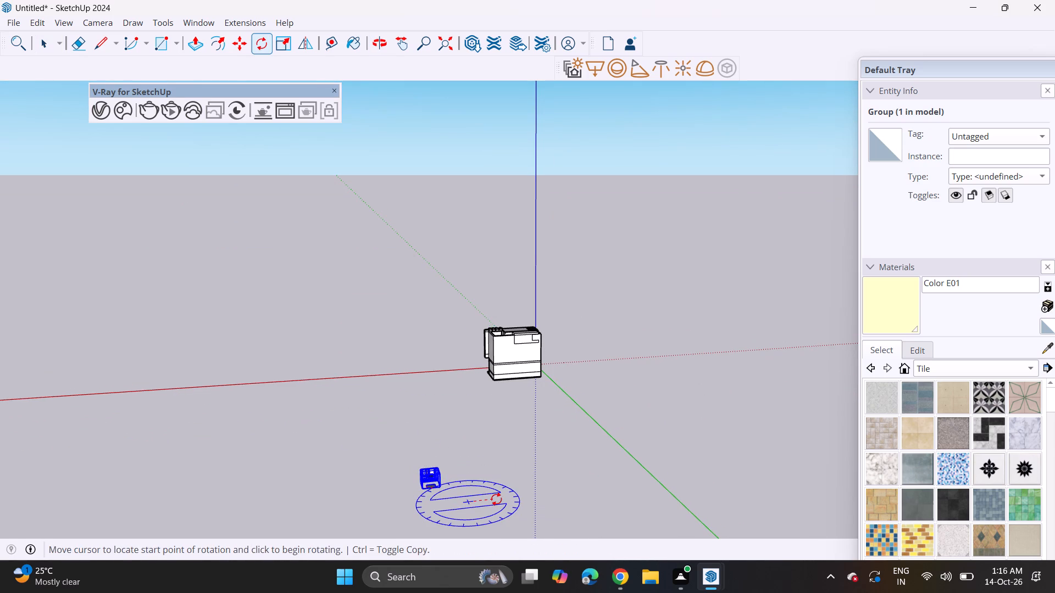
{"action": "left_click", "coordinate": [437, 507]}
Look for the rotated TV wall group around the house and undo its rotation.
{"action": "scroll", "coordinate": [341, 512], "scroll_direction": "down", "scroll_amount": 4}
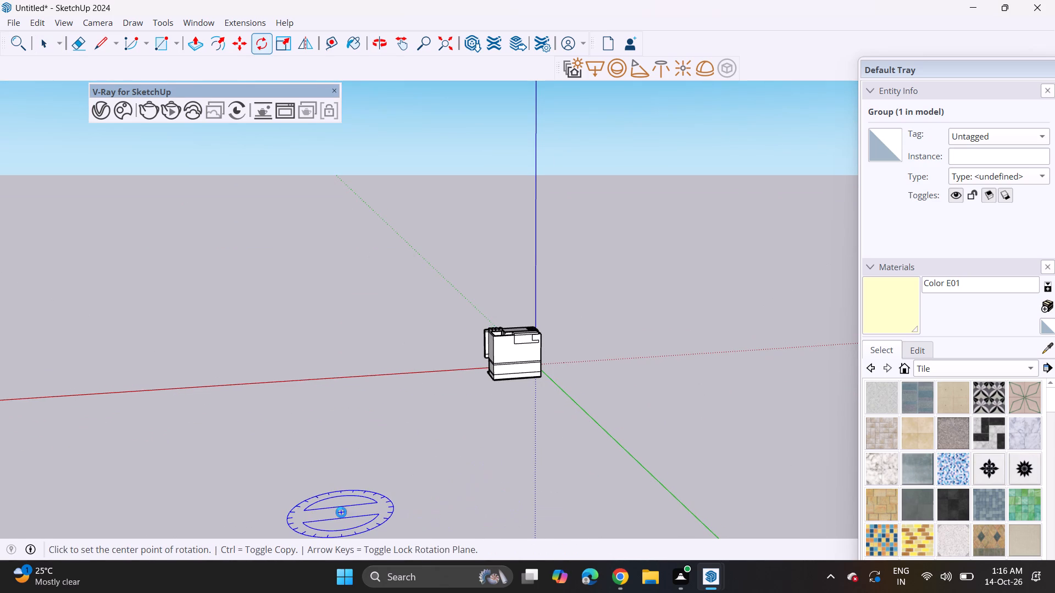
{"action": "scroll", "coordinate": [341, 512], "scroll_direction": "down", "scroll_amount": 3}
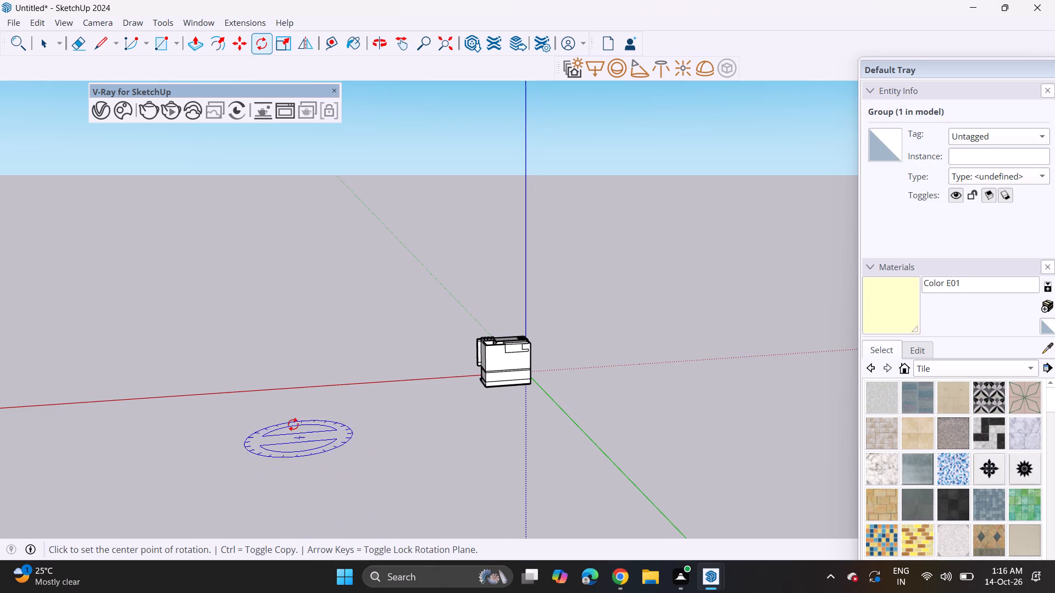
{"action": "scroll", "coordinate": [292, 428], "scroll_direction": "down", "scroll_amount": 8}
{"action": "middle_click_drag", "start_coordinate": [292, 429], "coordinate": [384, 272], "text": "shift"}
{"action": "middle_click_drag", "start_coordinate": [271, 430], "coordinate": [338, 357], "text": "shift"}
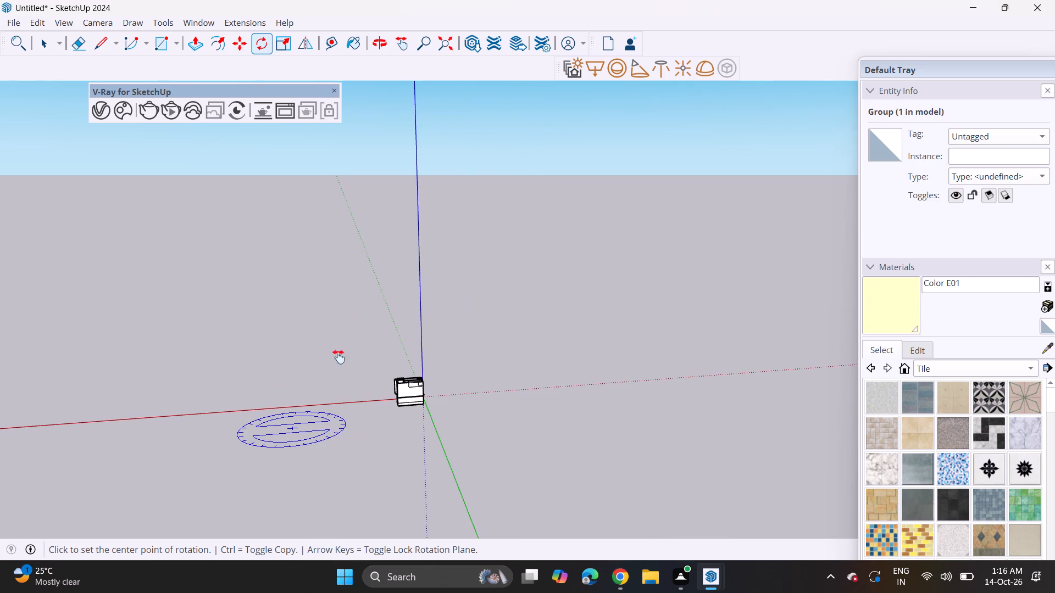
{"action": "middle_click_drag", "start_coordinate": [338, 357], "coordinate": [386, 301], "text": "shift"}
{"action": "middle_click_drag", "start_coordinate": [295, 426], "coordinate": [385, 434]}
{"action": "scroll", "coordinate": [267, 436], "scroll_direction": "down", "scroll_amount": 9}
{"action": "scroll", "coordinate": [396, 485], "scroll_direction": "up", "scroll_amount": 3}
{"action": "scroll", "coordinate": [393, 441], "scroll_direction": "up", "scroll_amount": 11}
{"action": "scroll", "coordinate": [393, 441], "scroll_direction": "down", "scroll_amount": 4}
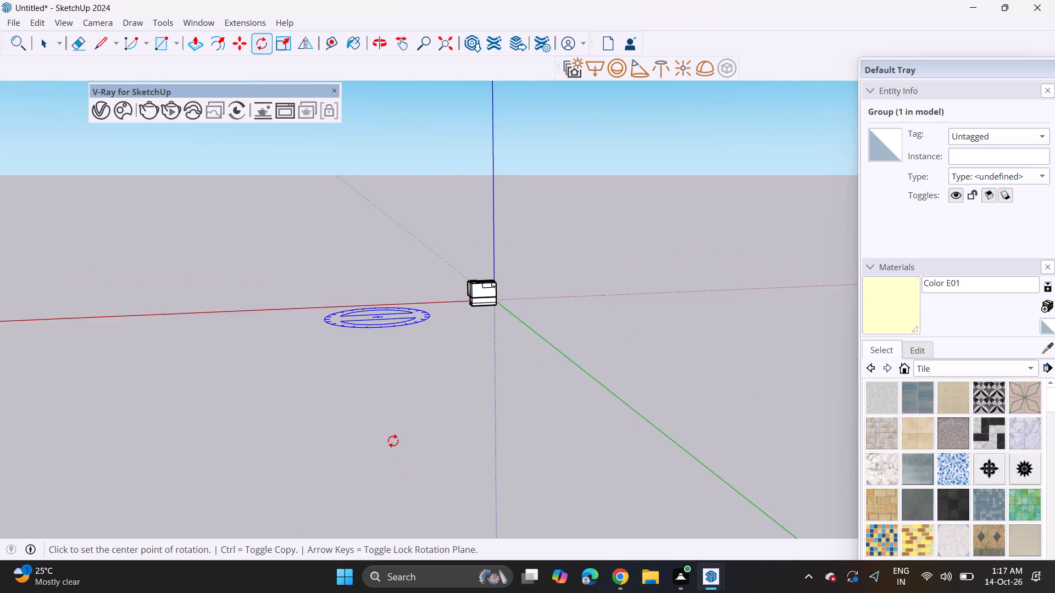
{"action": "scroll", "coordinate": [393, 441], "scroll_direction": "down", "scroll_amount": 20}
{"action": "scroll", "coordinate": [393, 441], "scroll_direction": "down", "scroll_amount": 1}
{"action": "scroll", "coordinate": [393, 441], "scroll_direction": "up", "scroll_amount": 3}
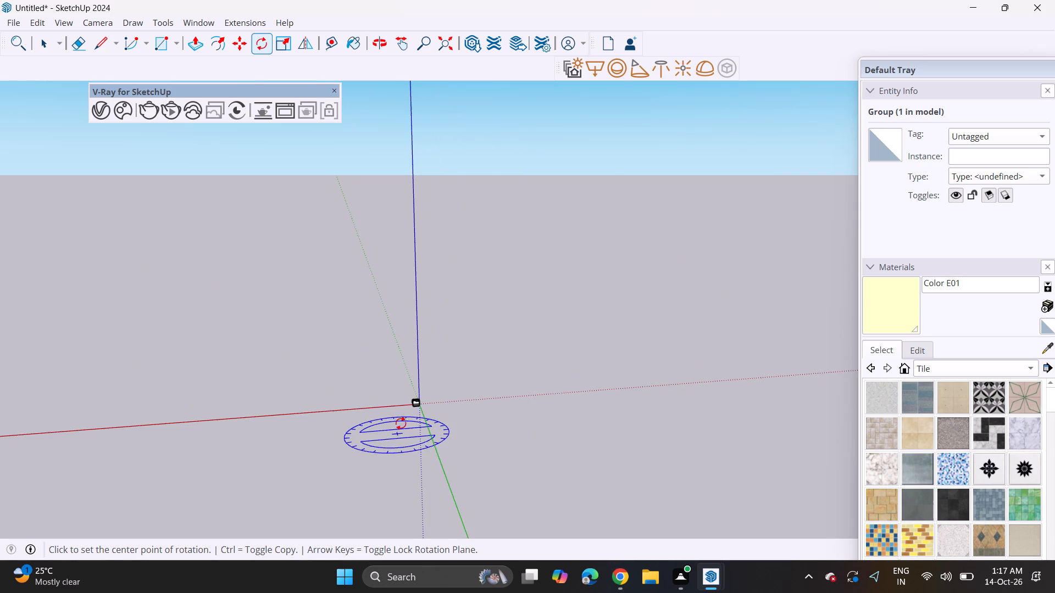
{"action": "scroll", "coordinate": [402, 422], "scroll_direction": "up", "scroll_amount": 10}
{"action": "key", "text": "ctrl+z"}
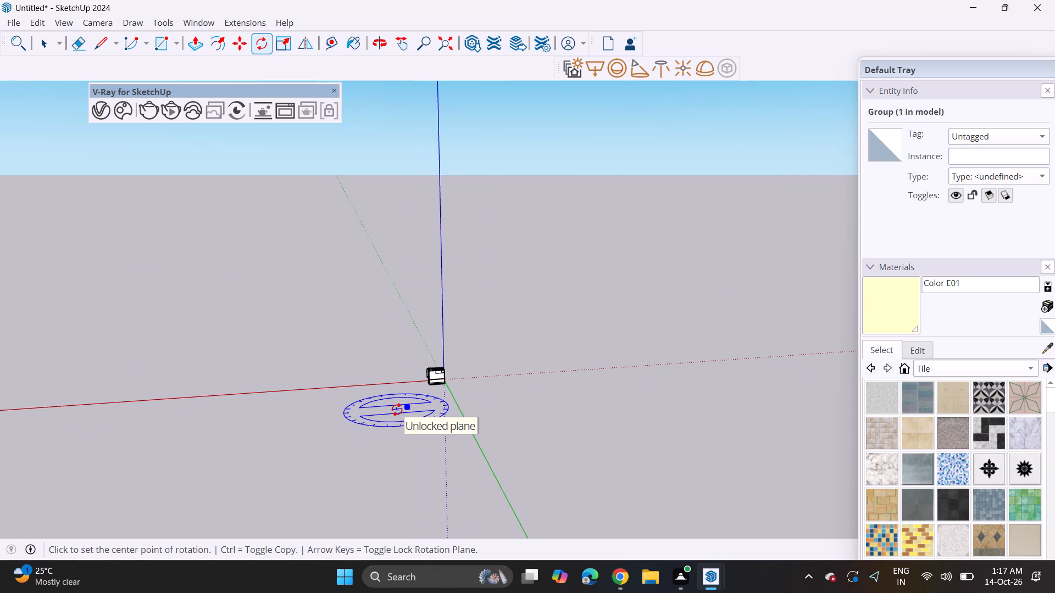
Move the TV wall group across the red axis to the open ground on the house's front side.
{"action": "scroll", "coordinate": [407, 400], "scroll_direction": "up", "scroll_amount": 14}
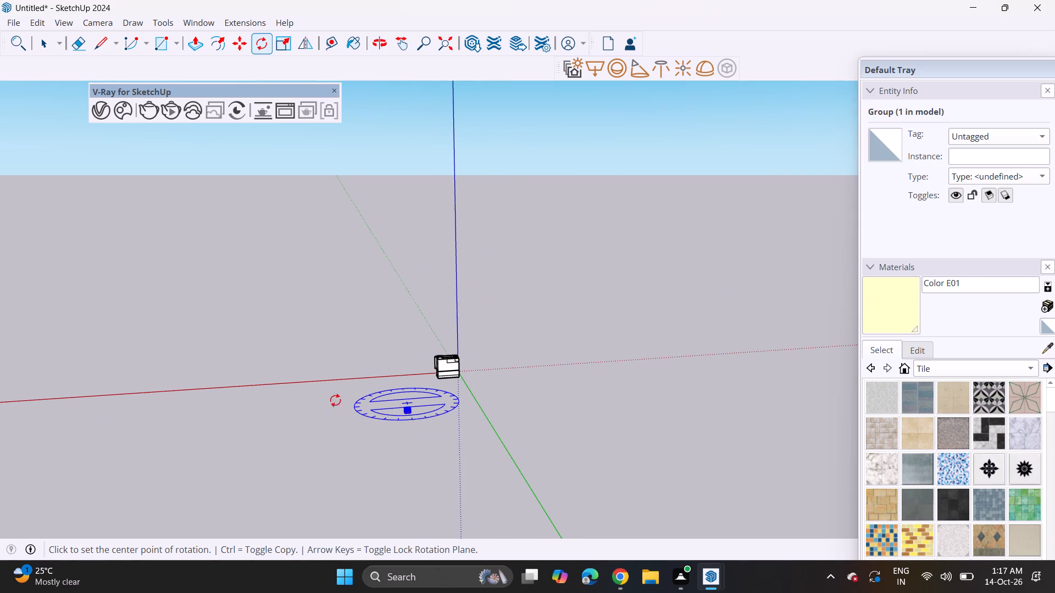
{"action": "scroll", "coordinate": [415, 412], "scroll_direction": "up", "scroll_amount": 3}
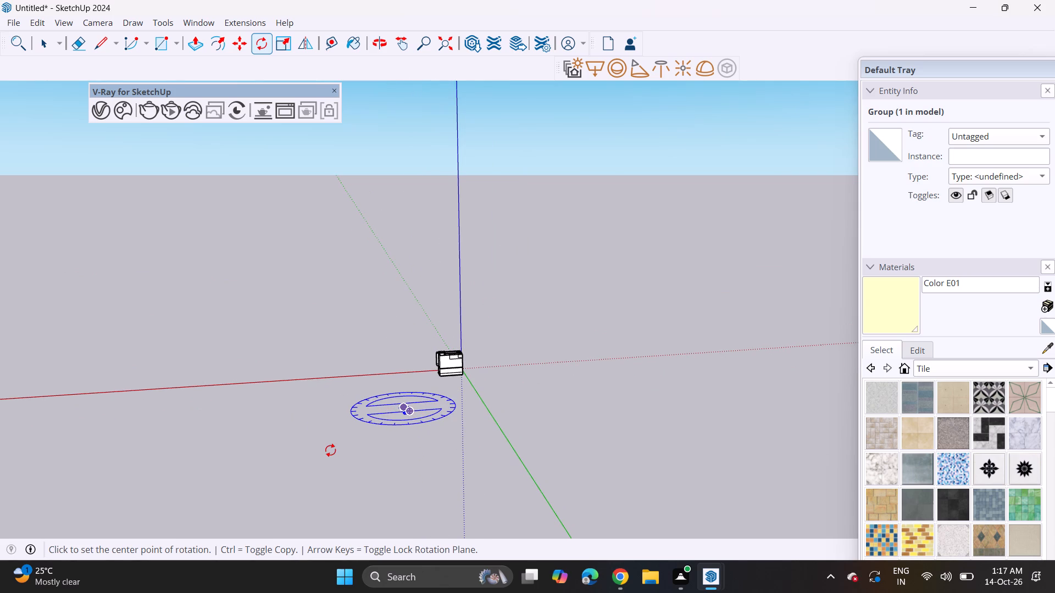
{"action": "scroll", "coordinate": [338, 451], "scroll_direction": "up", "scroll_amount": 4}
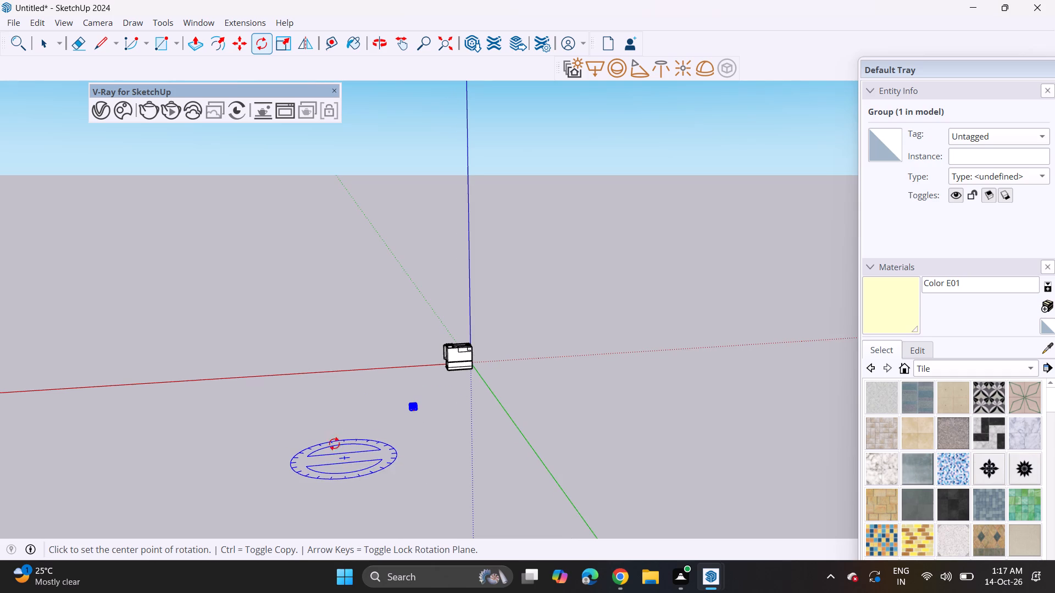
{"action": "scroll", "coordinate": [420, 418], "scroll_direction": "up", "scroll_amount": 14}
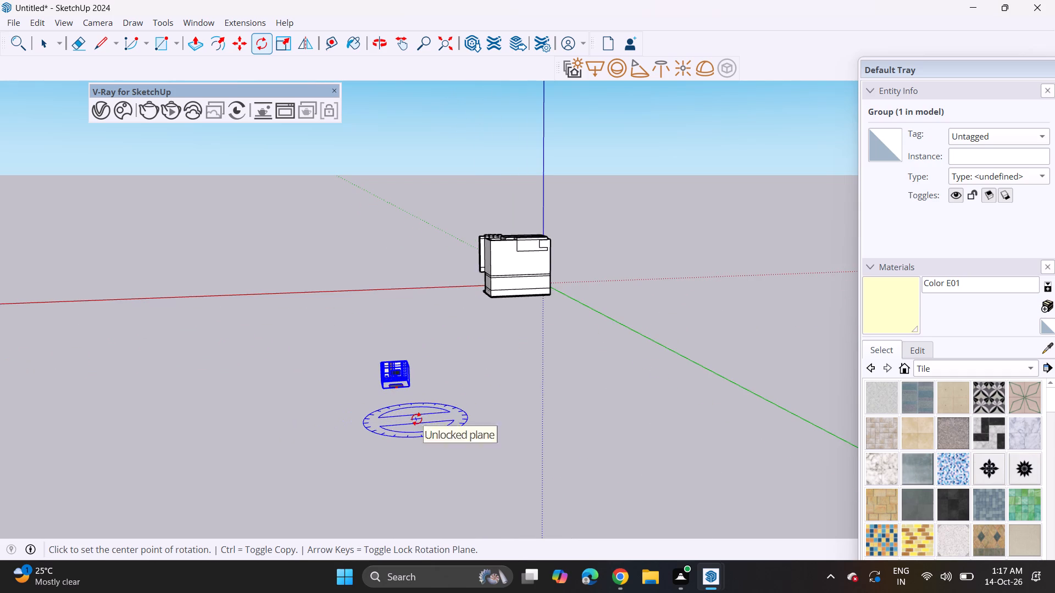
{"action": "key", "text": "m"}
{"action": "left_click", "coordinate": [415, 390]}
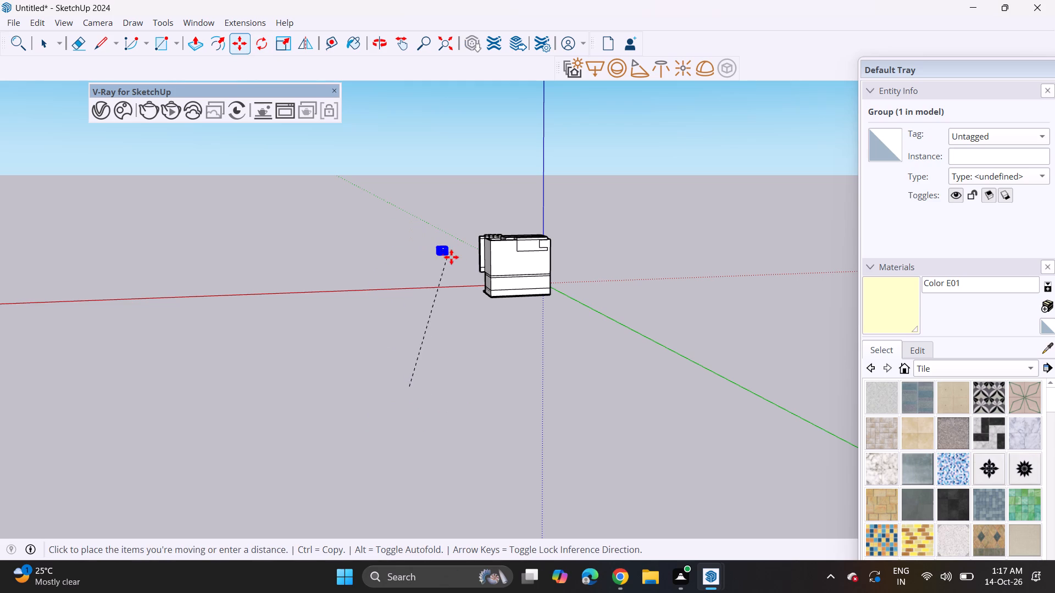
{"action": "left_click", "coordinate": [457, 260]}
Move the TV wall group closer, placing it on the ground just in front of the house's front facade.
{"action": "middle_click_drag", "start_coordinate": [415, 276], "coordinate": [638, 348]}
{"action": "middle_click_drag", "start_coordinate": [250, 273], "coordinate": [517, 307]}
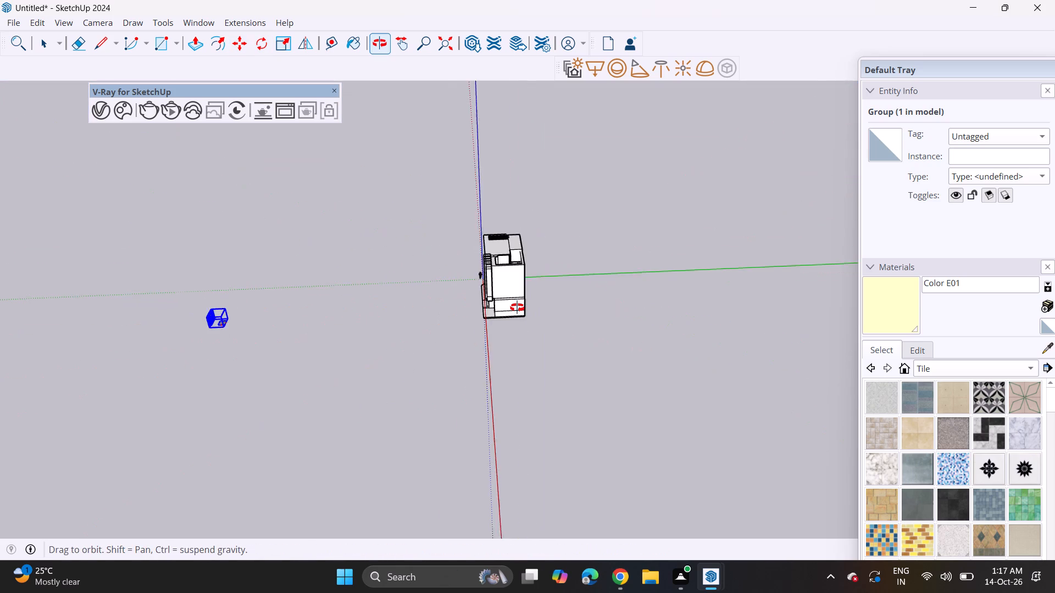
{"action": "middle_click_drag", "start_coordinate": [517, 307], "coordinate": [607, 305]}
{"action": "middle_click_drag", "start_coordinate": [230, 439], "coordinate": [373, 440]}
{"action": "left_click", "coordinate": [340, 512]}
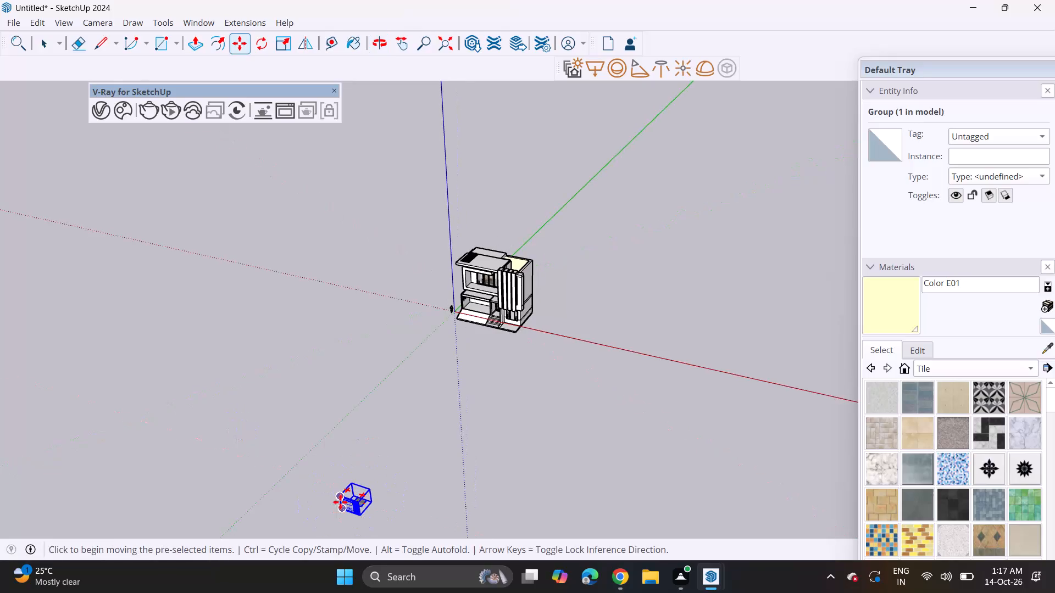
{"action": "left_click", "coordinate": [443, 369]}
Rotate the TV wall group roughly half a turn on the ground plane about a point beside it.
{"action": "middle_click_drag", "start_coordinate": [378, 377], "coordinate": [453, 407]}
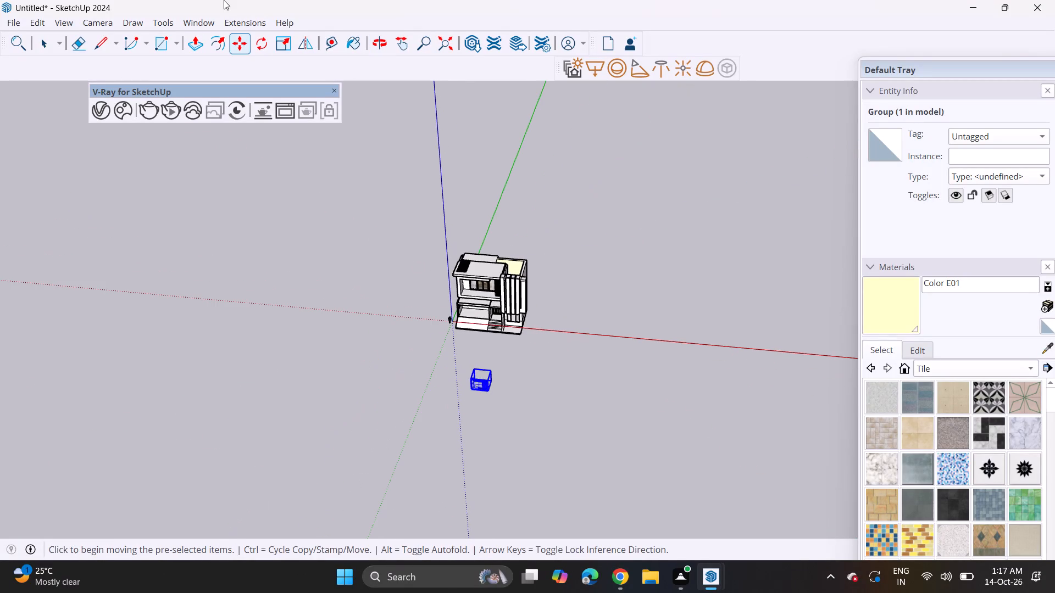
{"action": "left_click", "coordinate": [270, 43]}
{"action": "left_click", "coordinate": [527, 416]}
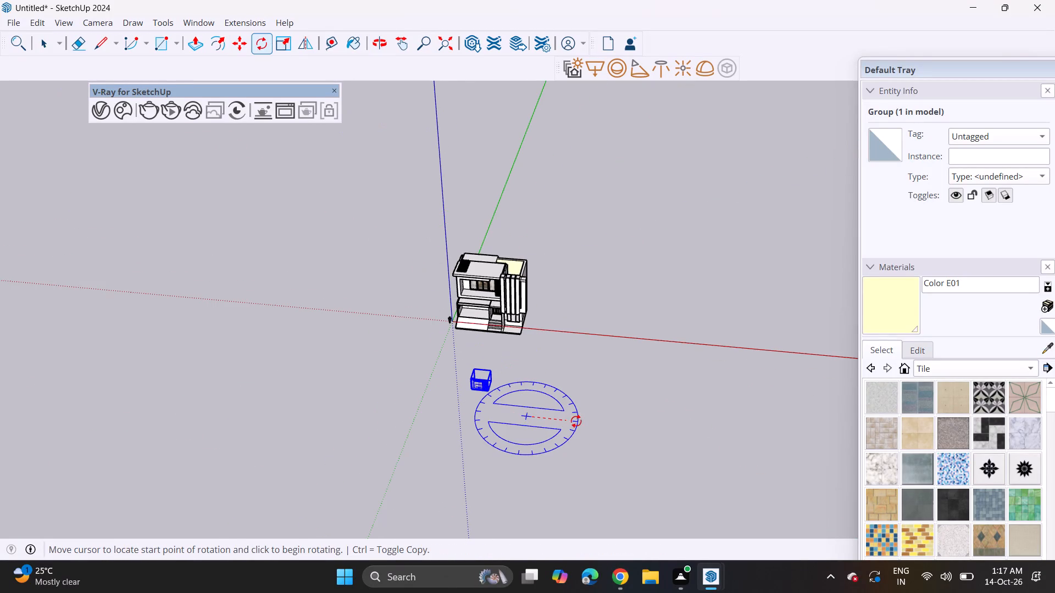
{"action": "left_click", "coordinate": [576, 421]}
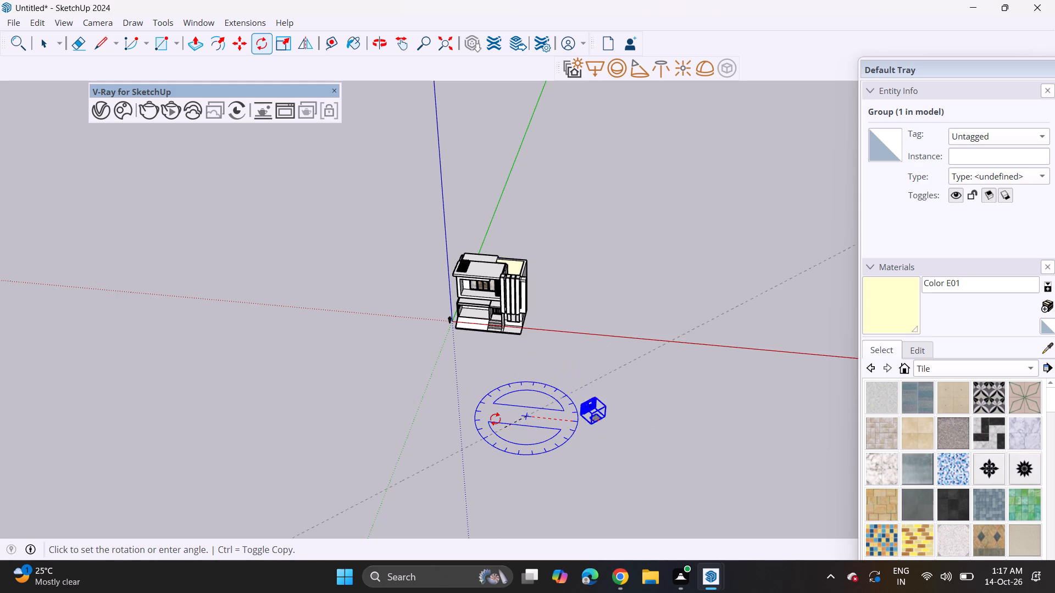
{"action": "left_click", "coordinate": [485, 408]}
{"action": "scroll", "coordinate": [585, 458], "scroll_direction": "up", "scroll_amount": 3}
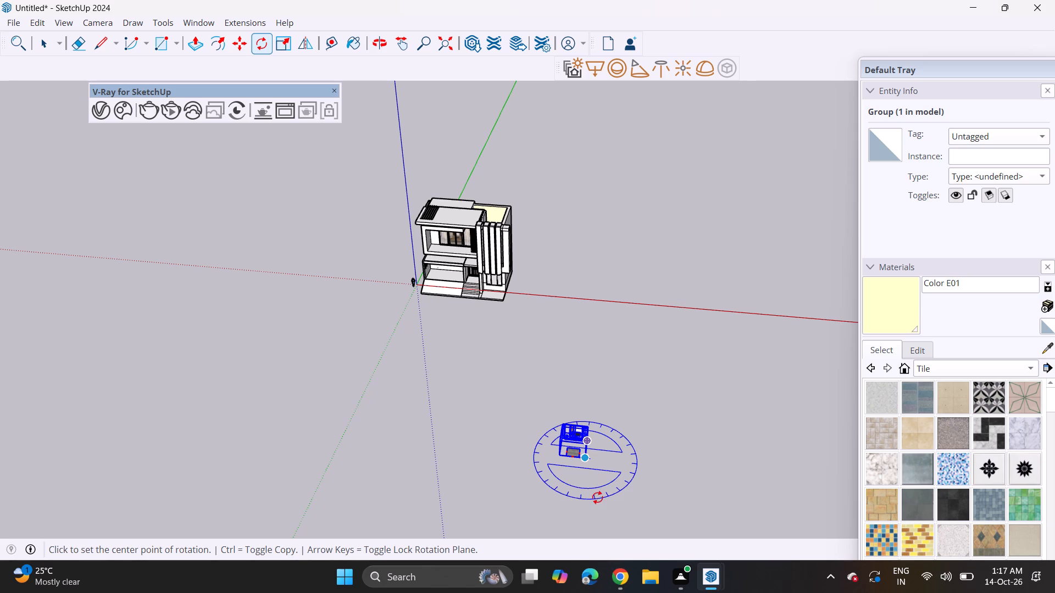
{"action": "key", "text": "space"}
Move the TV wall group by its bottom corner into the house, behind the curtained ground-floor front window.
{"action": "key", "text": "m"}
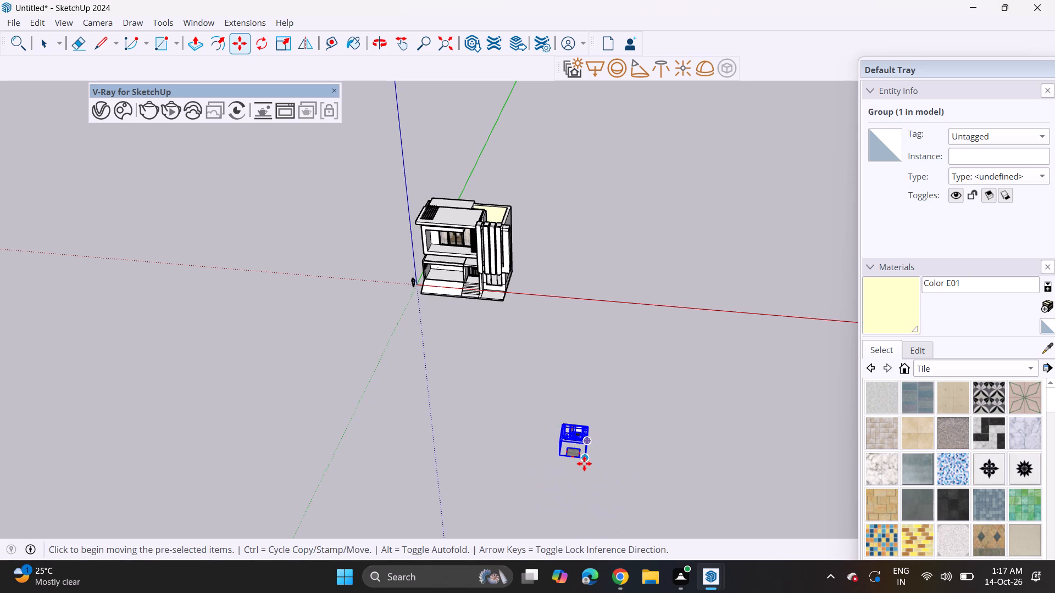
{"action": "left_click", "coordinate": [584, 463]}
{"action": "scroll", "coordinate": [480, 273], "scroll_direction": "up", "scroll_amount": 7}
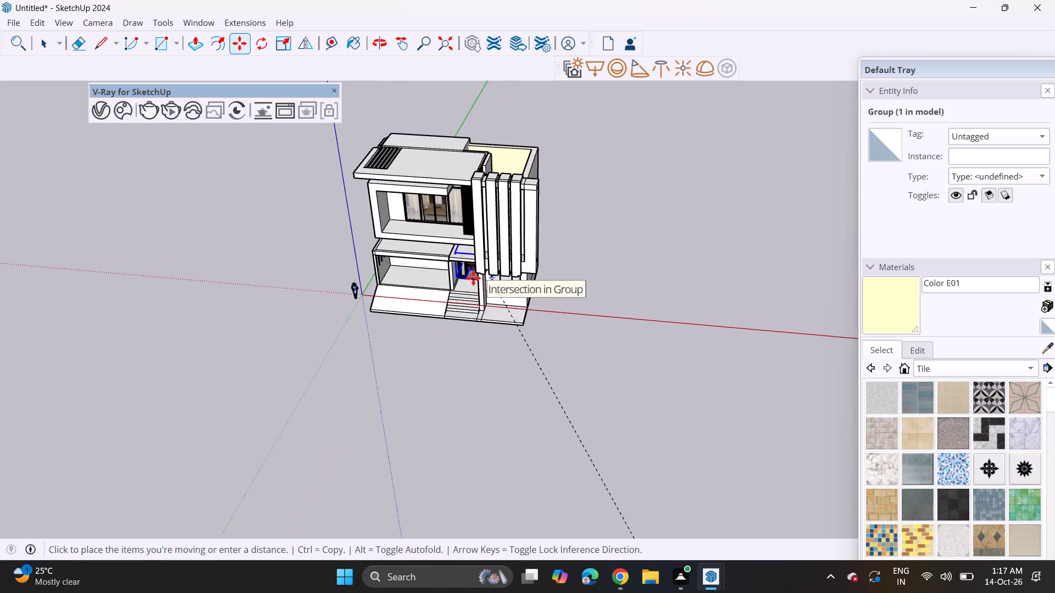
{"action": "scroll", "coordinate": [473, 278], "scroll_direction": "up", "scroll_amount": 4}
{"action": "middle_click_drag", "start_coordinate": [515, 287], "coordinate": [539, 274]}
{"action": "middle_click_drag", "start_coordinate": [559, 260], "coordinate": [548, 166]}
{"action": "scroll", "coordinate": [559, 260], "scroll_direction": "up", "scroll_amount": 1}
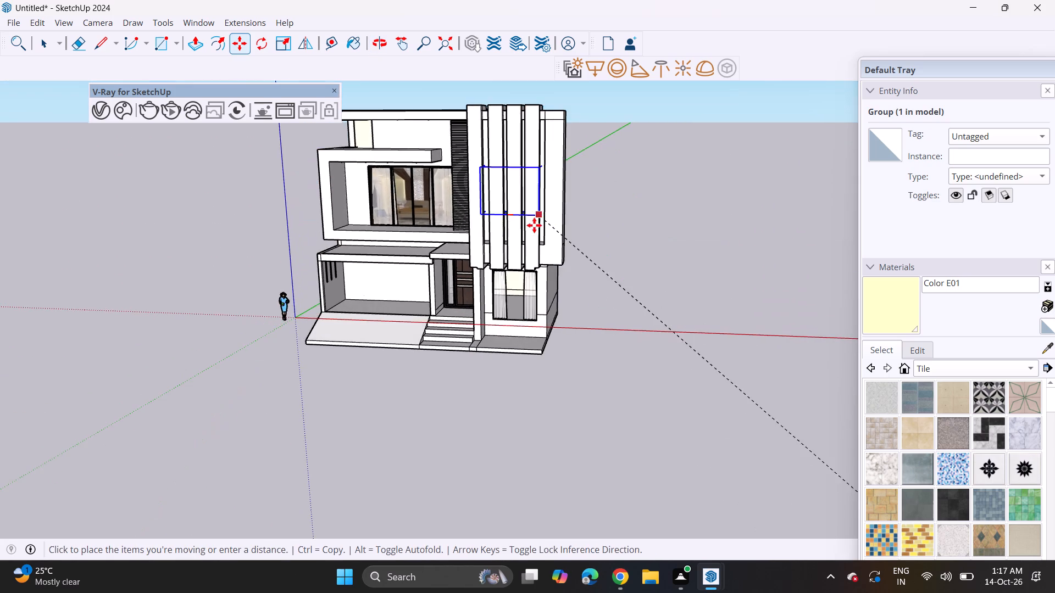
{"action": "scroll", "coordinate": [529, 249], "scroll_direction": "up", "scroll_amount": 5}
{"action": "scroll", "coordinate": [544, 344], "scroll_direction": "up", "scroll_amount": 2}
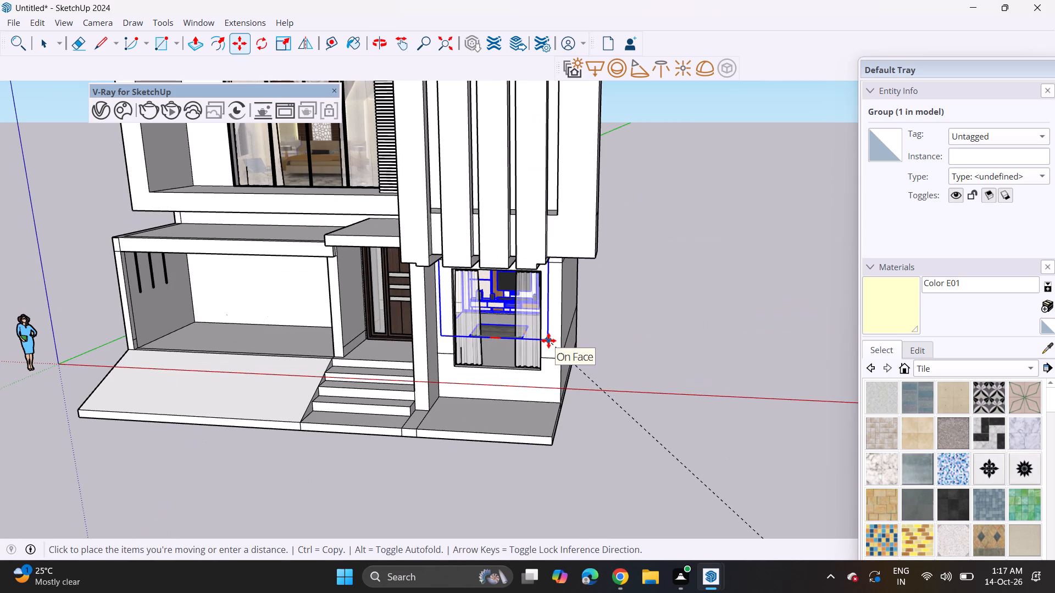
{"action": "left_click", "coordinate": [548, 340]}
Lower the TV wall group slightly so the TV sits around the middle of the ground-floor window, and clear the selection.
{"action": "middle_click_drag", "start_coordinate": [552, 344], "coordinate": [598, 297]}
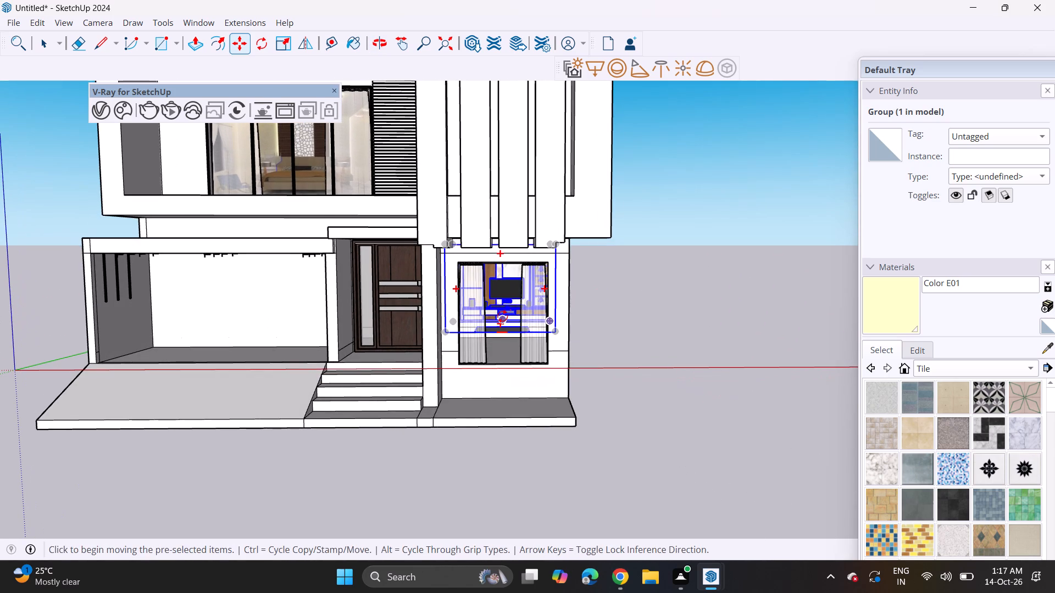
{"action": "left_click", "coordinate": [556, 331]}
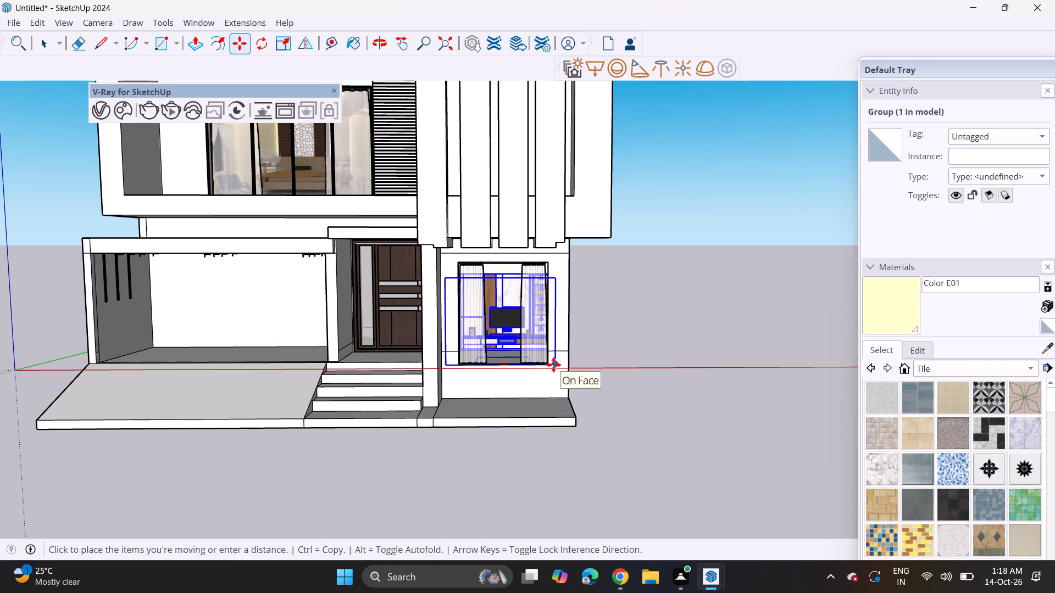
{"action": "left_click", "coordinate": [554, 357]}
{"action": "key", "text": "space"}
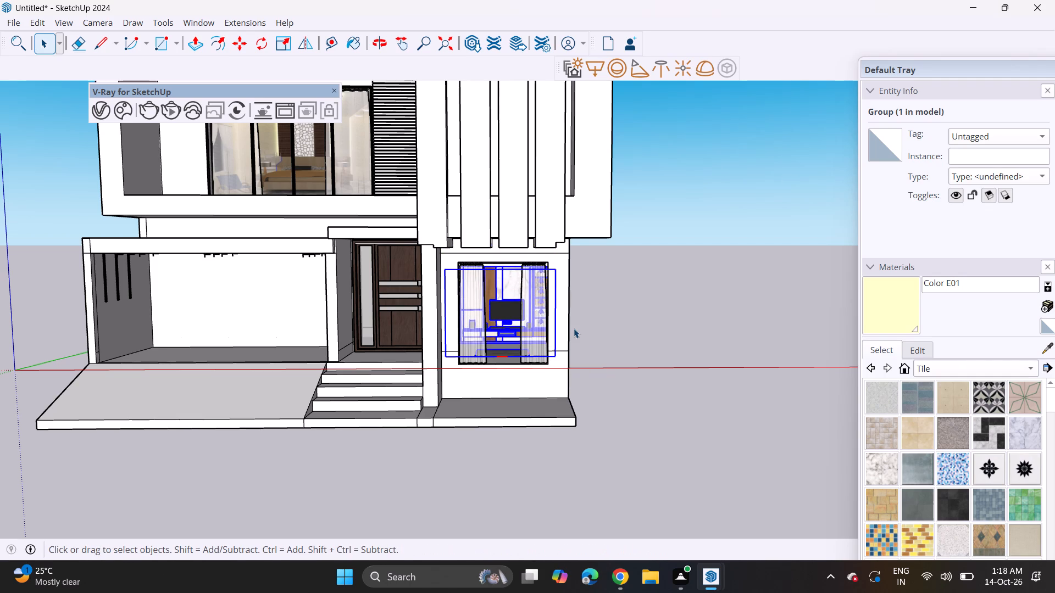
{"action": "left_click", "coordinate": [574, 328]}
Examine the front facade and how the TV wall looks through the ground-floor window.
{"action": "scroll", "coordinate": [493, 384], "scroll_direction": "down", "scroll_amount": 3}
{"action": "middle_click_drag", "start_coordinate": [473, 398], "coordinate": [494, 371]}
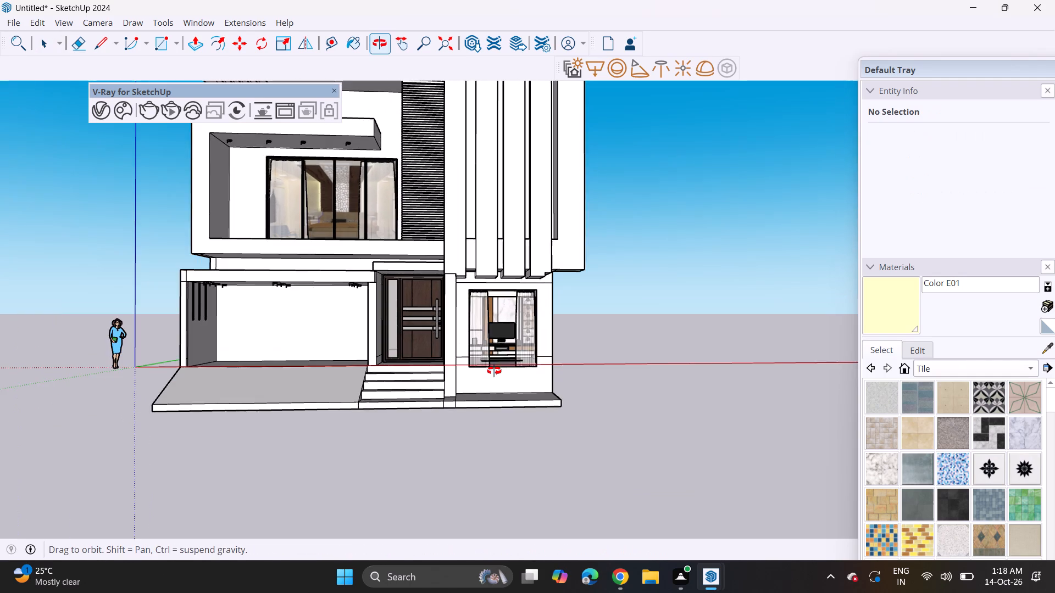
{"action": "middle_click_drag", "start_coordinate": [494, 371], "coordinate": [493, 370]}
{"action": "middle_click_drag", "start_coordinate": [482, 385], "coordinate": [558, 412], "text": "shift"}
{"action": "middle_click_drag", "start_coordinate": [543, 430], "coordinate": [534, 449]}
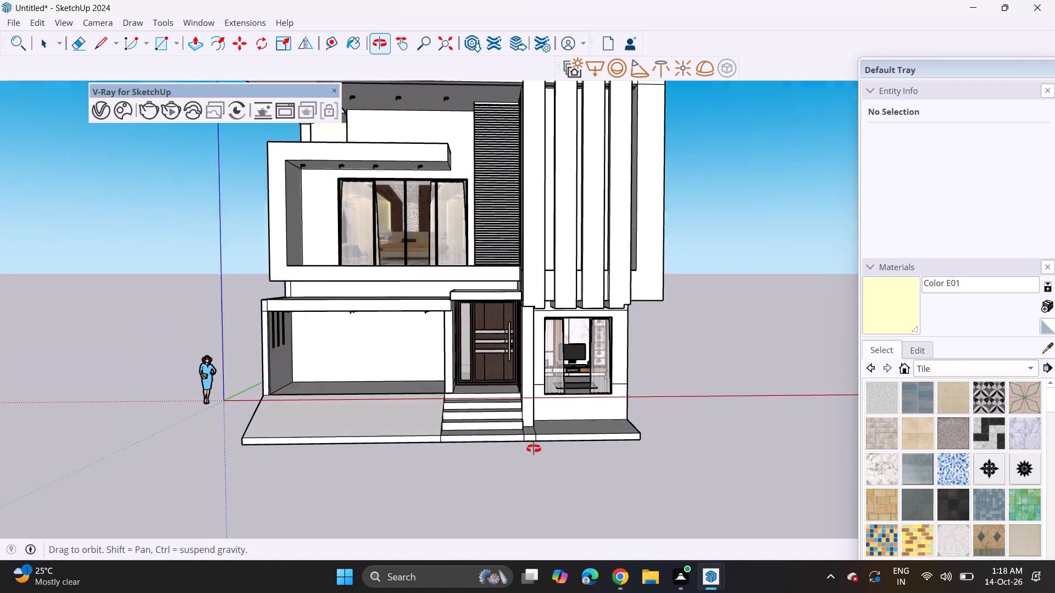
{"action": "middle_click_drag", "start_coordinate": [534, 449], "coordinate": [514, 443]}
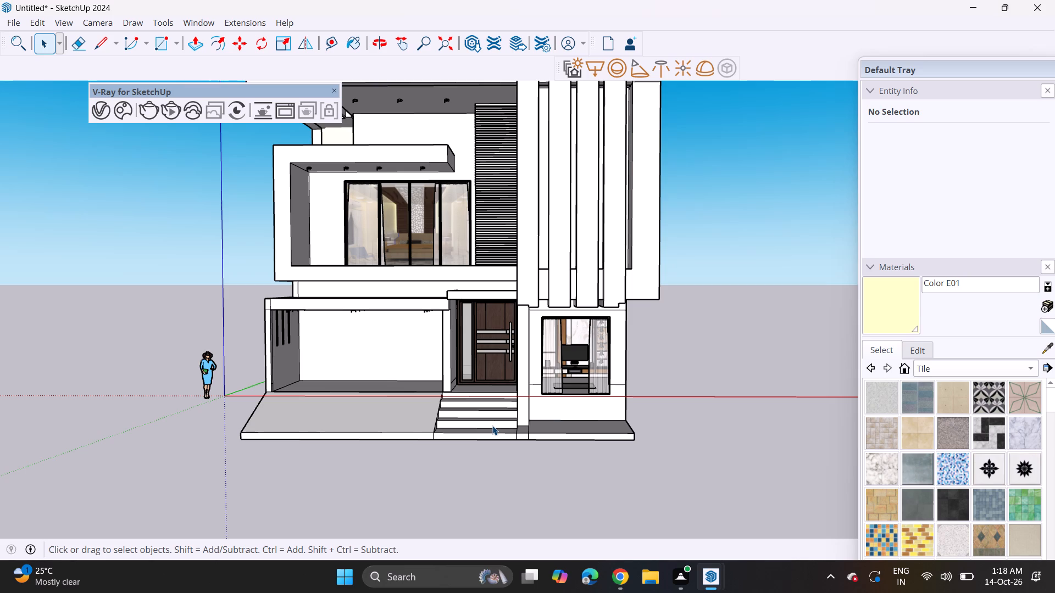
{"action": "key", "text": "space"}
{"action": "left_click", "coordinate": [702, 353]}
{"action": "scroll", "coordinate": [568, 378], "scroll_direction": "down", "scroll_amount": 2}
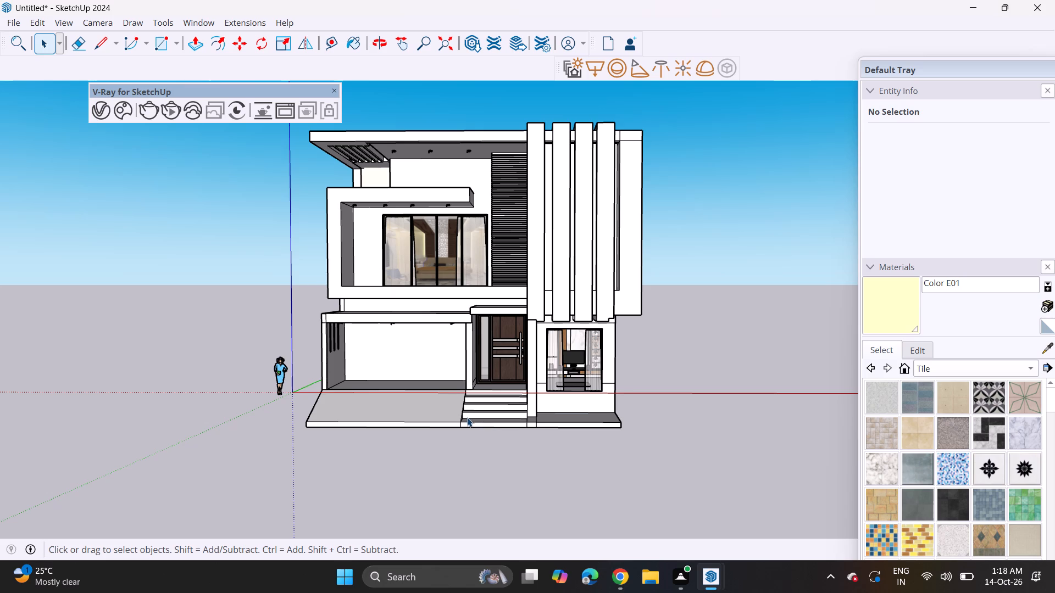
{"action": "middle_click_drag", "start_coordinate": [421, 417], "coordinate": [443, 414]}
{"action": "scroll", "coordinate": [397, 381], "scroll_direction": "up", "scroll_amount": 1}
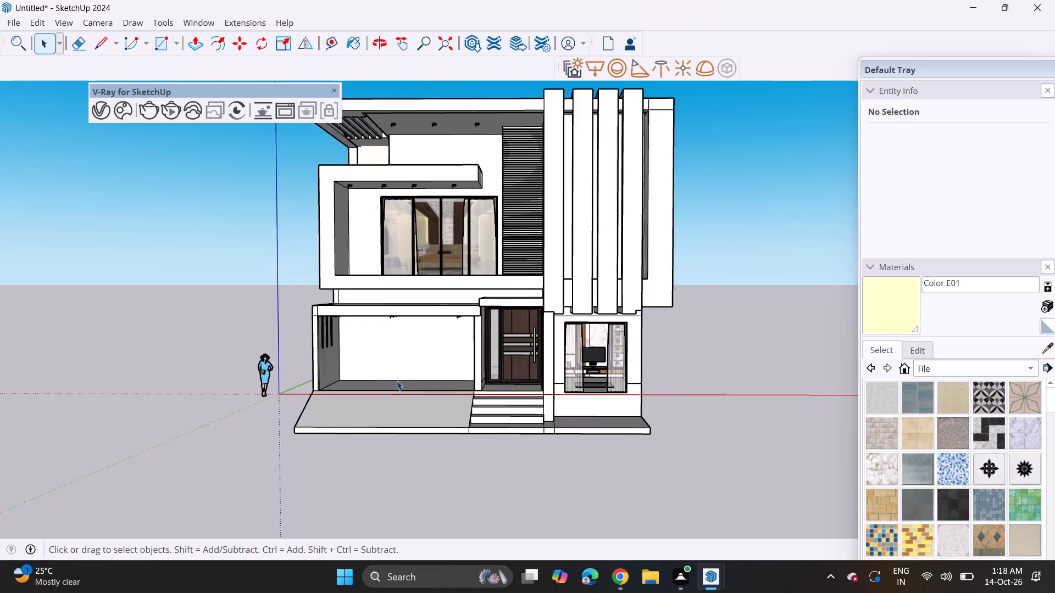
{"action": "scroll", "coordinate": [397, 381], "scroll_direction": "up", "scroll_amount": 1}
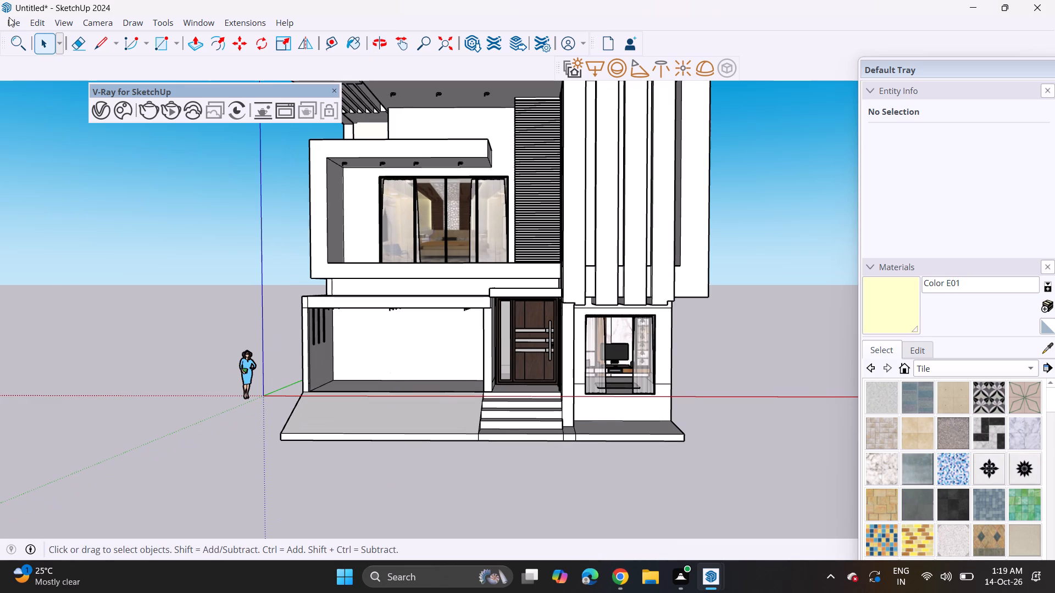
Import the car model 002+Bmw+M4+++mat3.4+2017 from the Downloads folder and place it in the ground-floor car porch.
{"action": "left_click", "coordinate": [9, 17]}
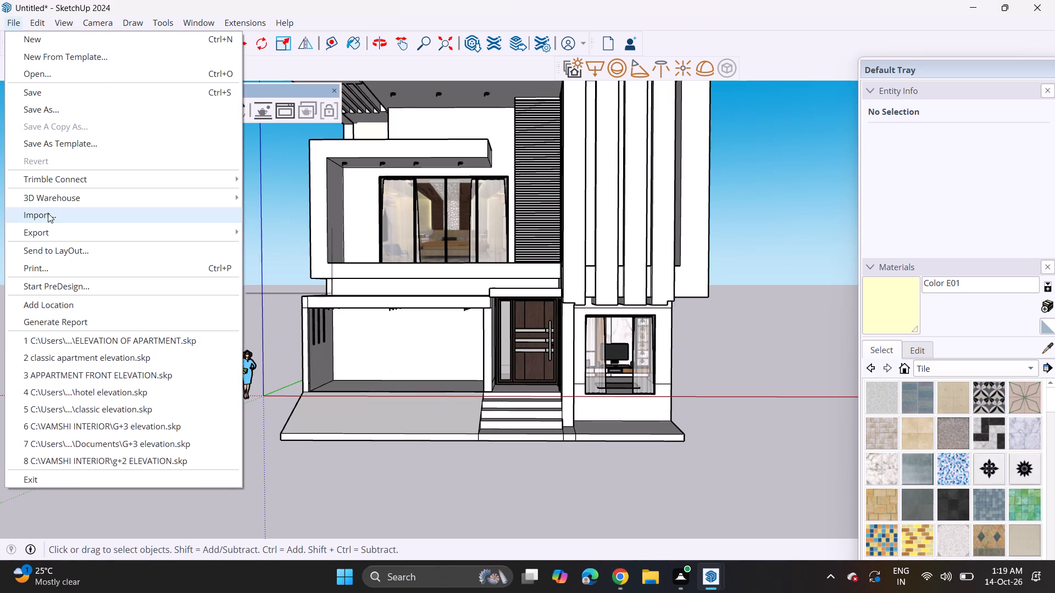
{"action": "left_click", "coordinate": [48, 213]}
{"action": "scroll", "coordinate": [224, 247], "scroll_direction": "down", "scroll_amount": 3}
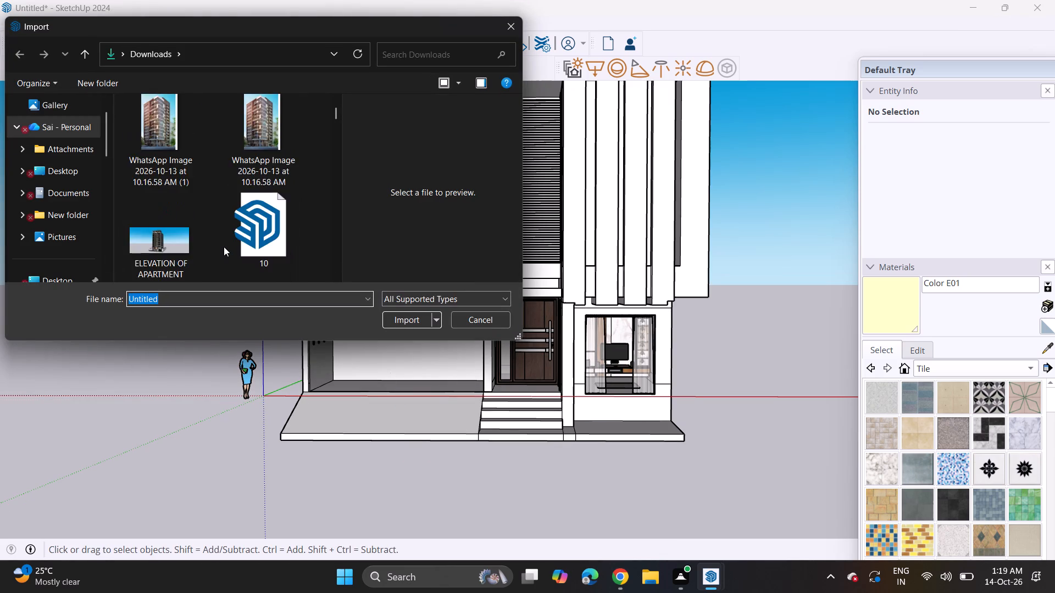
{"action": "scroll", "coordinate": [224, 247], "scroll_direction": "down", "scroll_amount": 9}
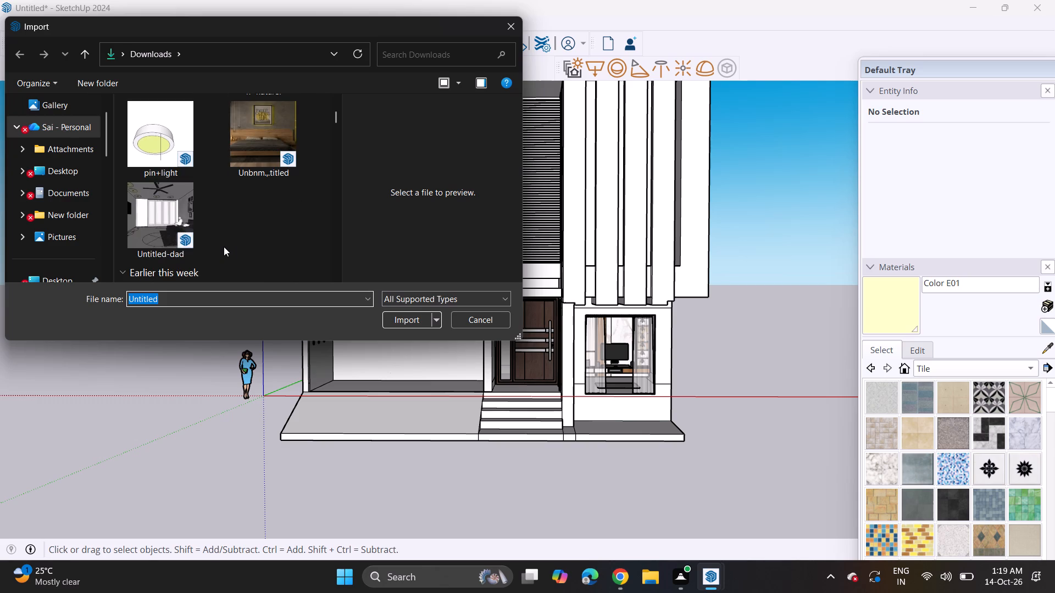
{"action": "scroll", "coordinate": [224, 247], "scroll_direction": "down", "scroll_amount": 5}
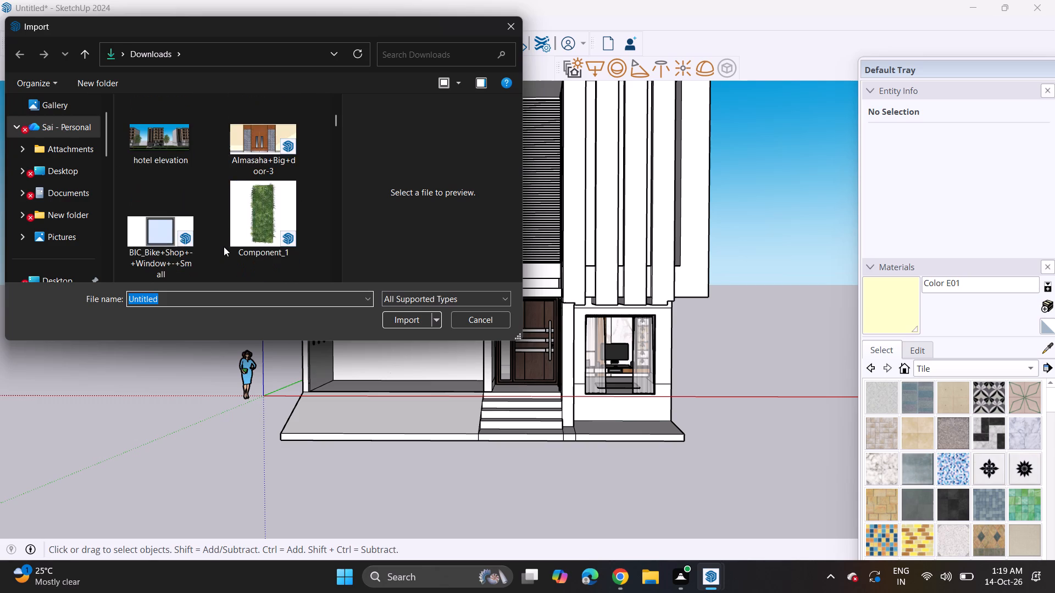
{"action": "scroll", "coordinate": [224, 247], "scroll_direction": "down", "scroll_amount": 3}
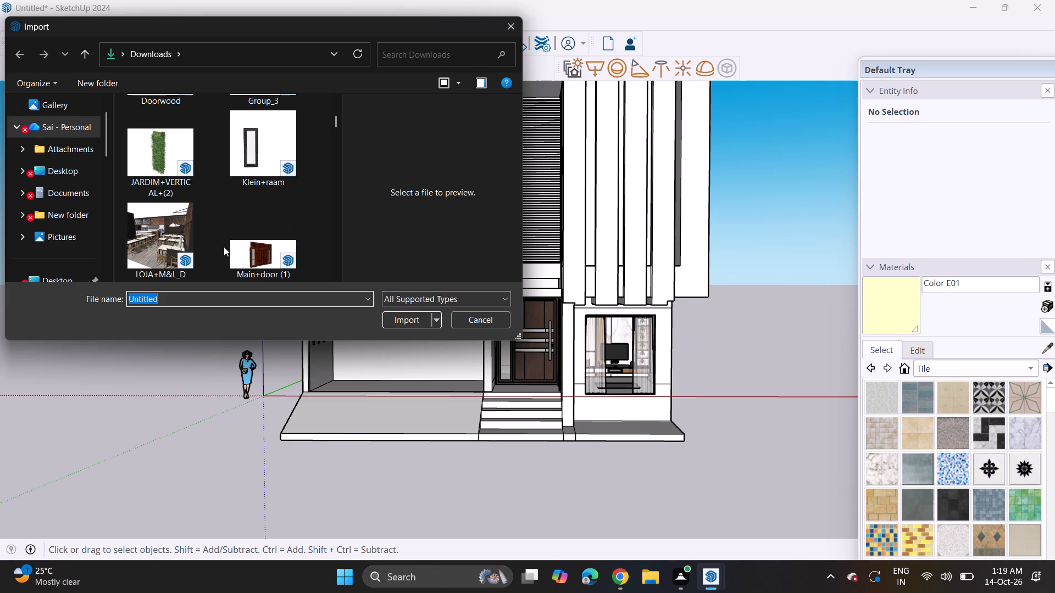
{"action": "scroll", "coordinate": [224, 247], "scroll_direction": "down", "scroll_amount": 2}
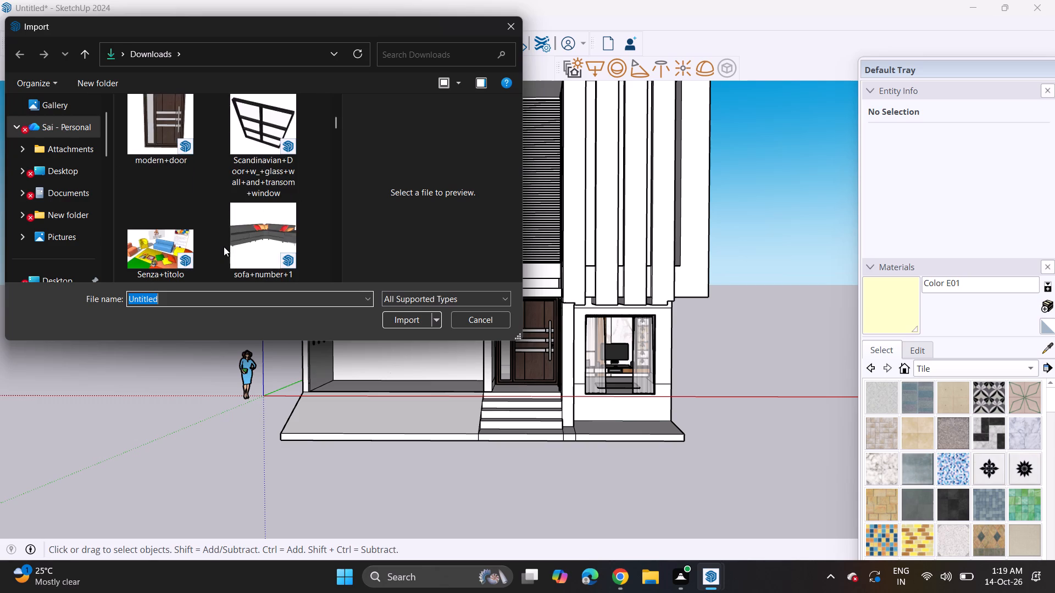
{"action": "scroll", "coordinate": [224, 247], "scroll_direction": "down", "scroll_amount": 4}
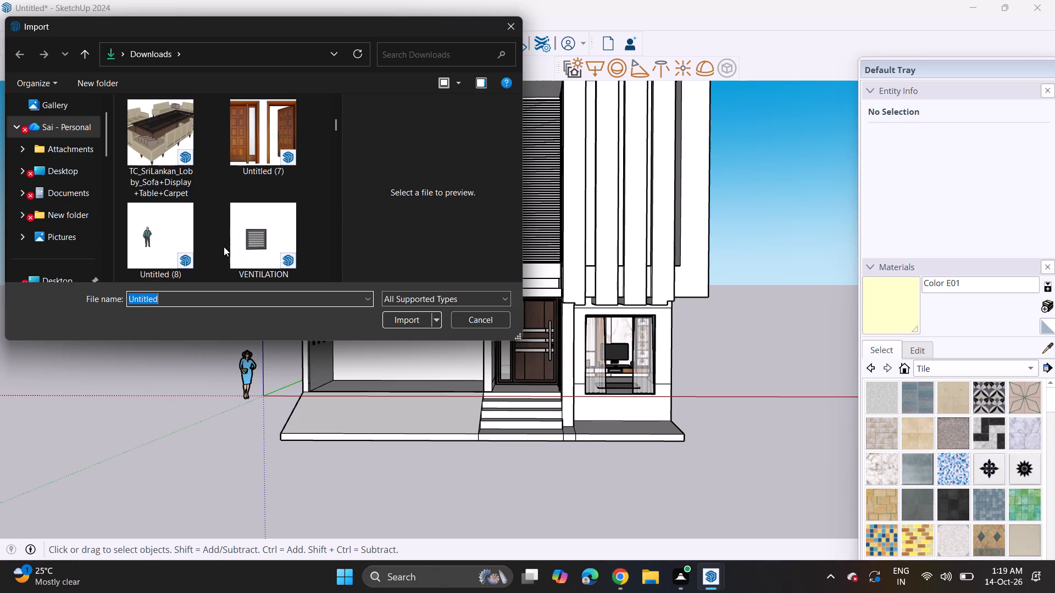
{"action": "scroll", "coordinate": [224, 247], "scroll_direction": "down", "scroll_amount": 5}
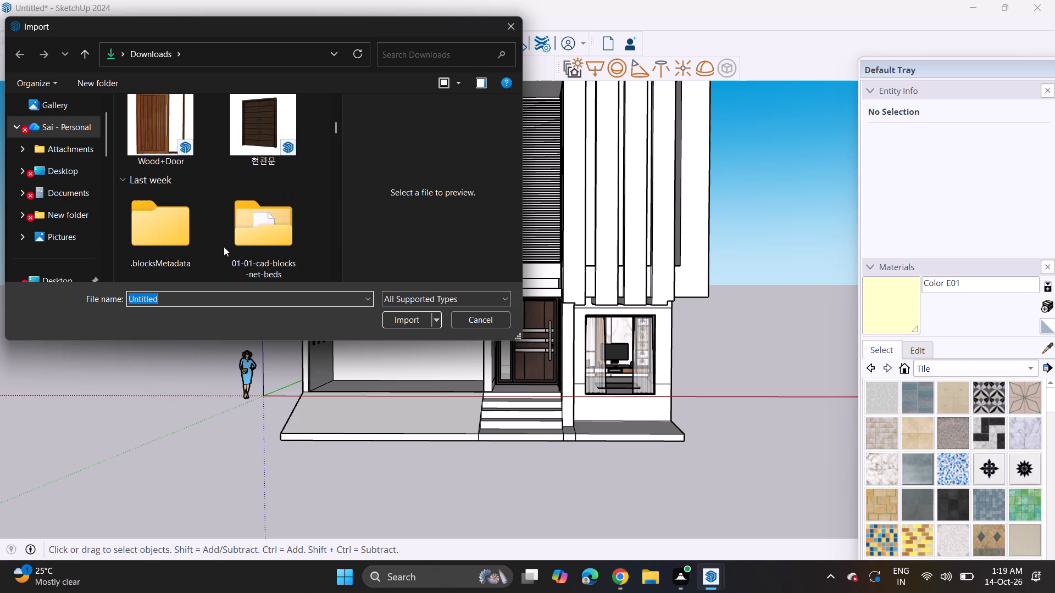
{"action": "scroll", "coordinate": [224, 247], "scroll_direction": "down", "scroll_amount": 8}
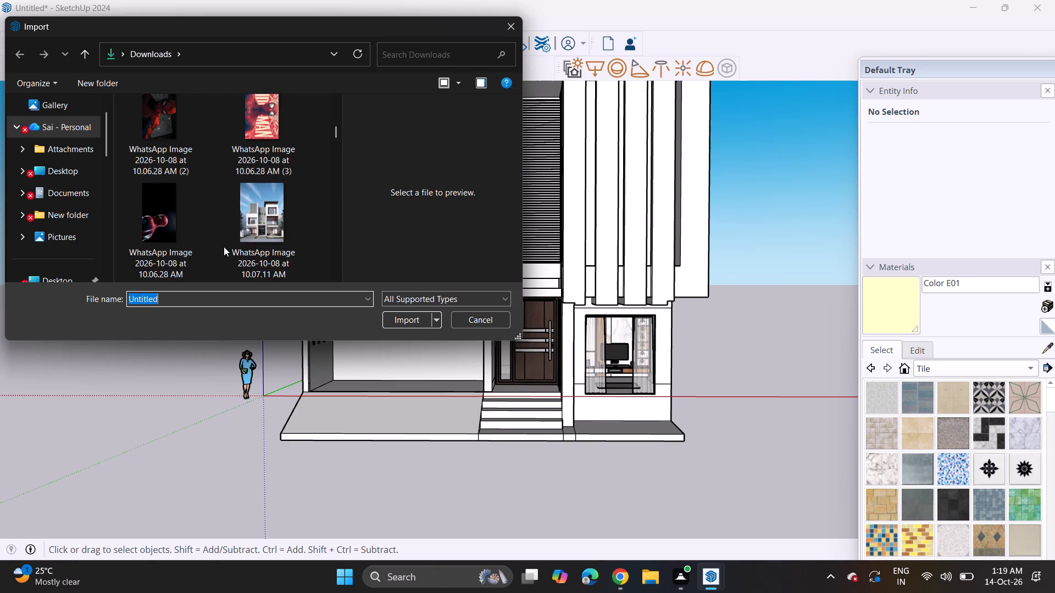
{"action": "scroll", "coordinate": [224, 247], "scroll_direction": "down", "scroll_amount": 8}
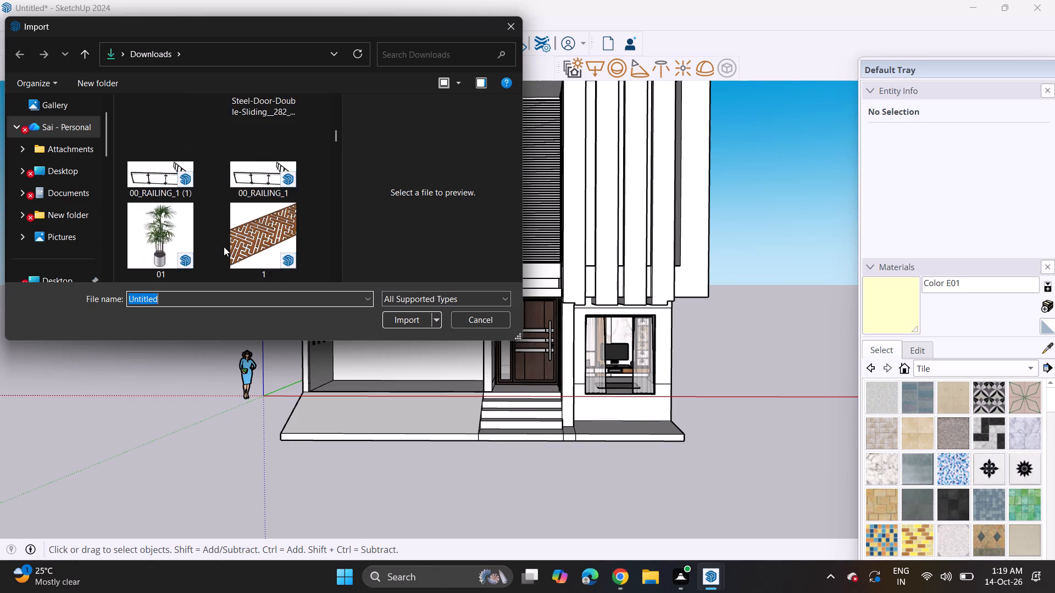
{"action": "scroll", "coordinate": [224, 247], "scroll_direction": "down", "scroll_amount": 2}
{"action": "left_click", "coordinate": [173, 128]}
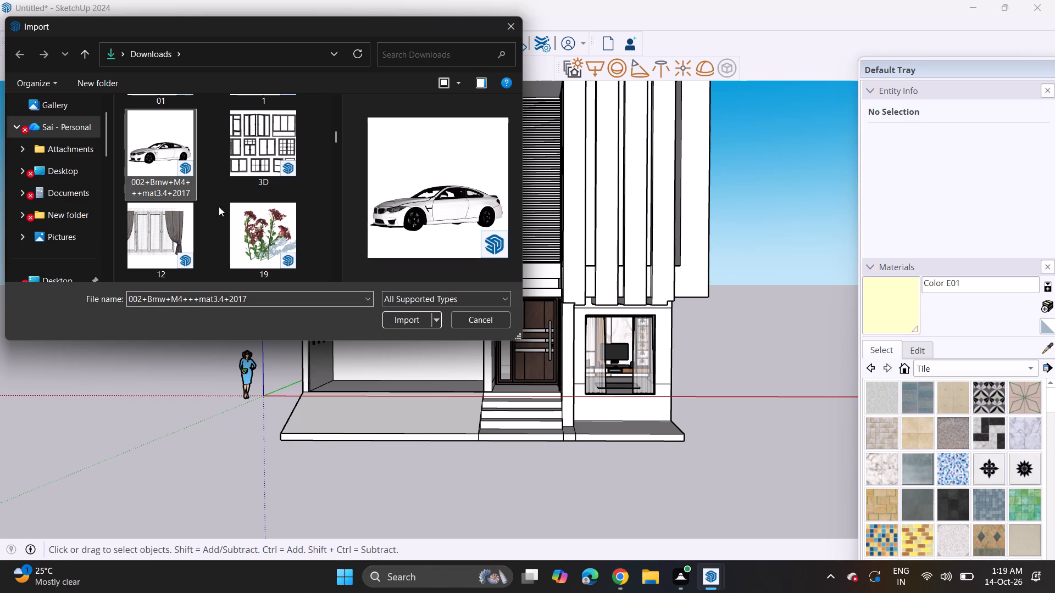
{"action": "left_click", "coordinate": [411, 319]}
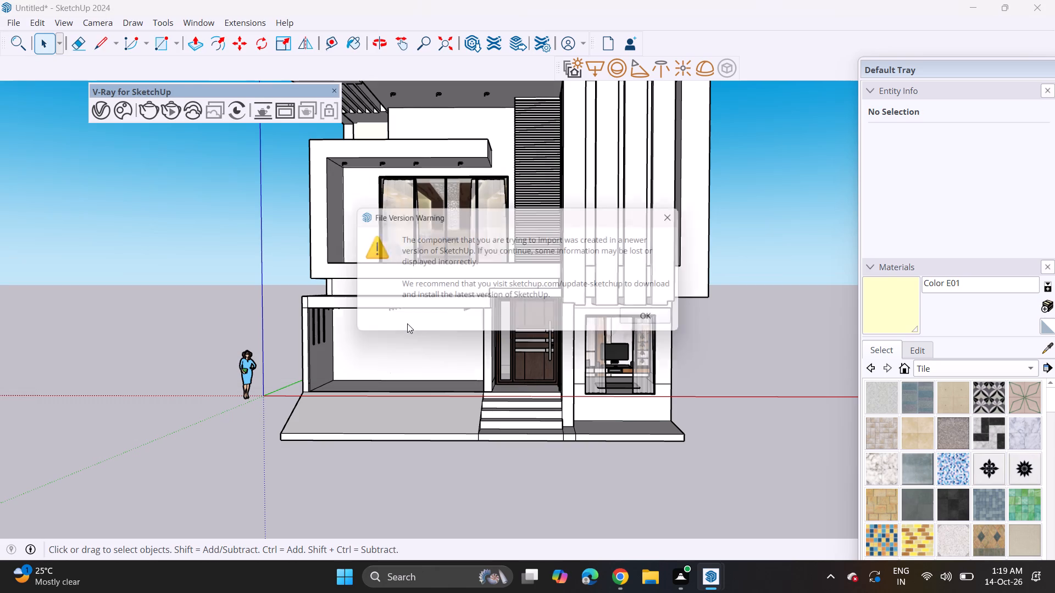
{"action": "left_click", "coordinate": [647, 323]}
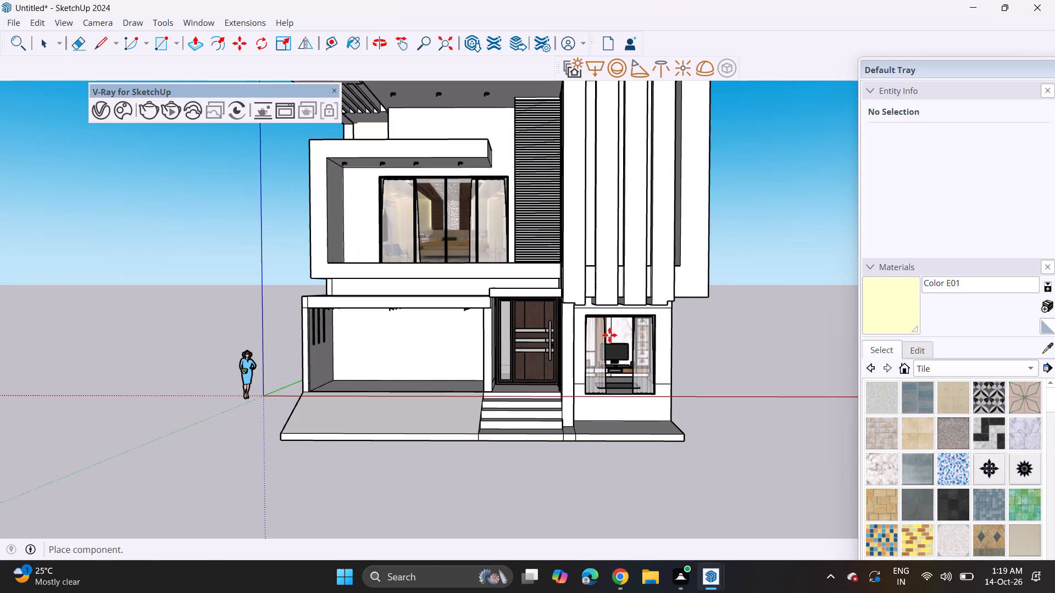
{"action": "left_click", "coordinate": [508, 401]}
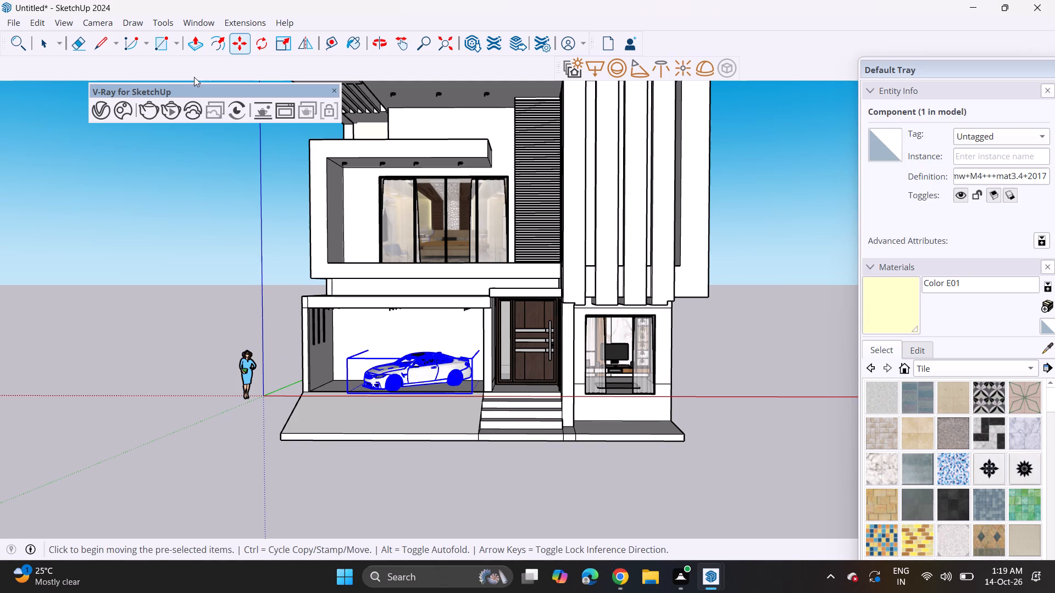
Rotate the BMW car on the horizontal plane so its front faces out of the porch towards the driveway.
{"action": "left_click", "coordinate": [260, 43]}
{"action": "scroll", "coordinate": [372, 473], "scroll_direction": "down", "scroll_amount": 4}
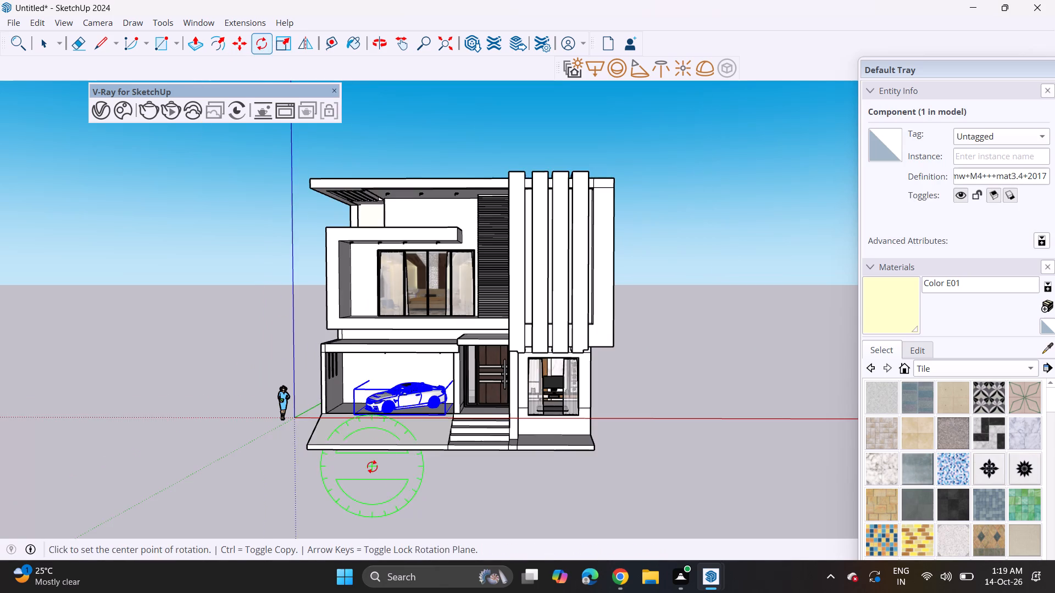
{"action": "middle_click_drag", "start_coordinate": [372, 467], "coordinate": [381, 527]}
{"action": "left_click", "coordinate": [391, 489]}
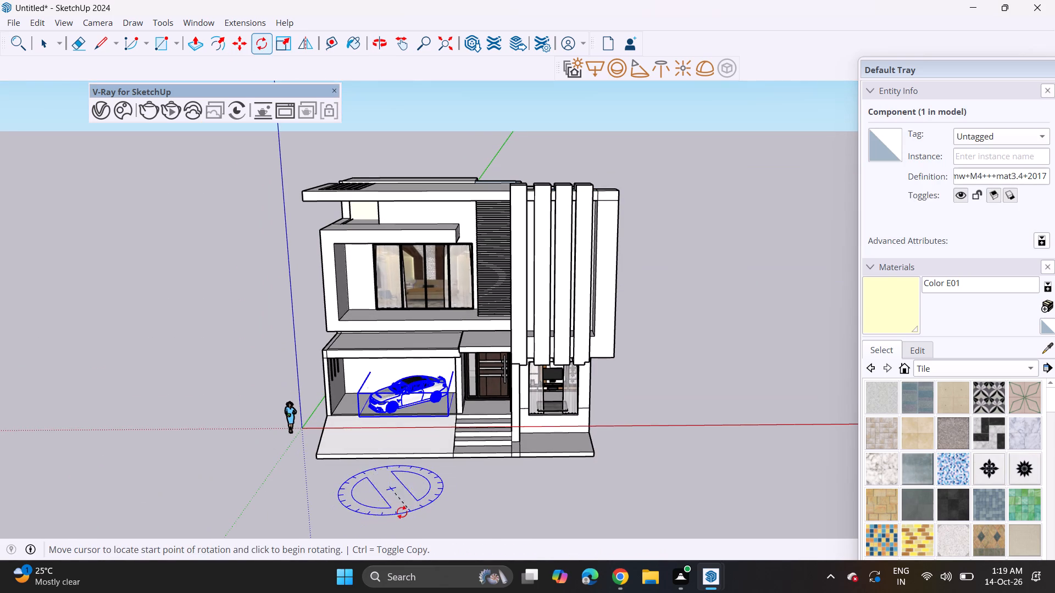
{"action": "left_click", "coordinate": [373, 522]}
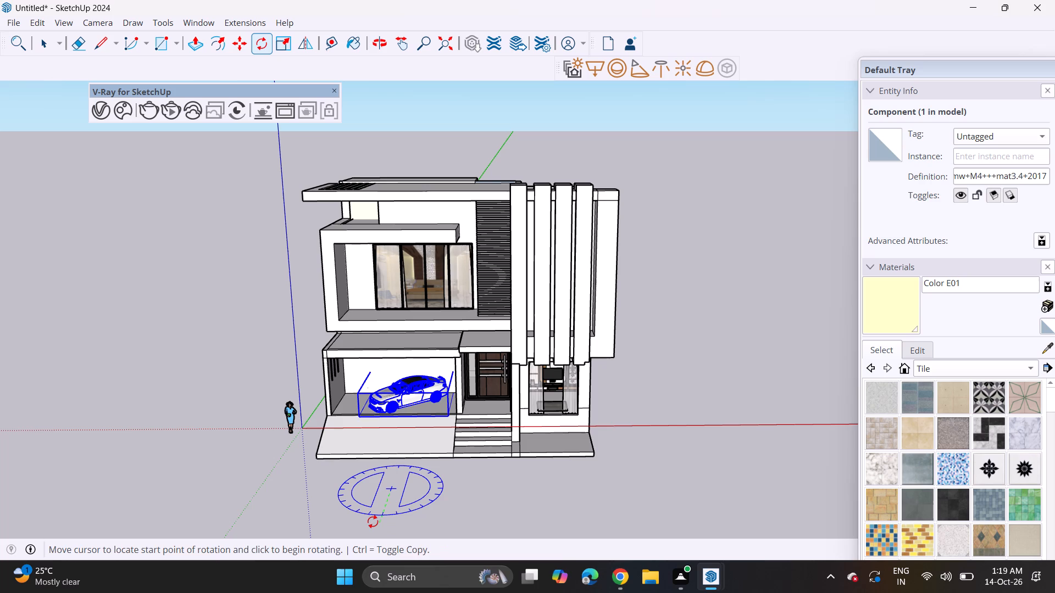
{"action": "left_click", "coordinate": [424, 499]}
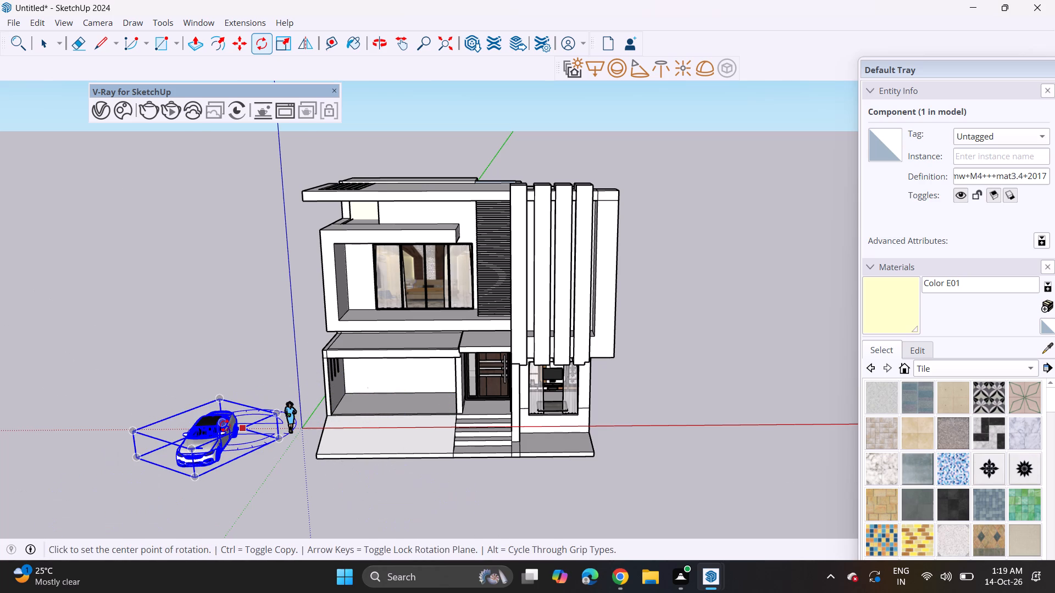
Move the rotated car back into the ground-floor porch and bring it slightly forward towards the front edge.
{"action": "left_click", "coordinate": [240, 43]}
{"action": "left_click", "coordinate": [195, 477]}
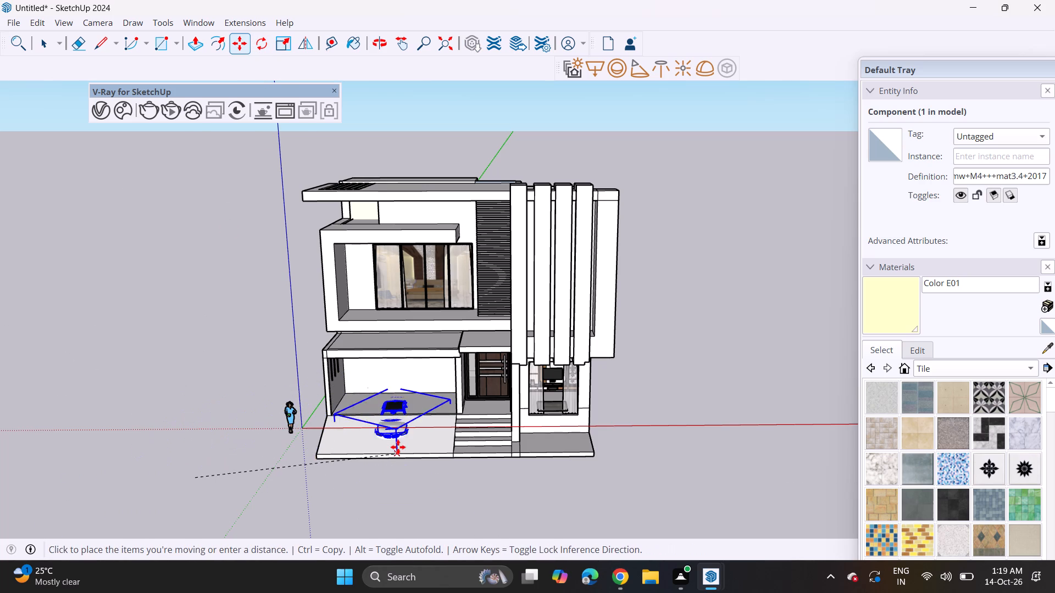
{"action": "left_click", "coordinate": [427, 418]}
{"action": "middle_click_drag", "start_coordinate": [463, 410], "coordinate": [381, 384]}
{"action": "scroll", "coordinate": [474, 405], "scroll_direction": "up", "scroll_amount": 11}
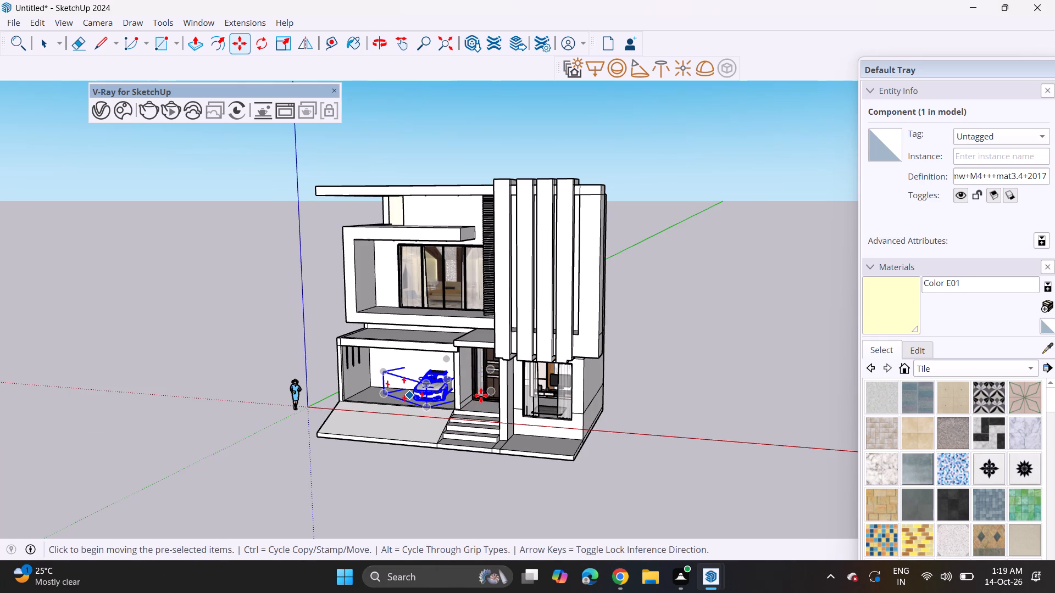
{"action": "left_click", "coordinate": [432, 407]}
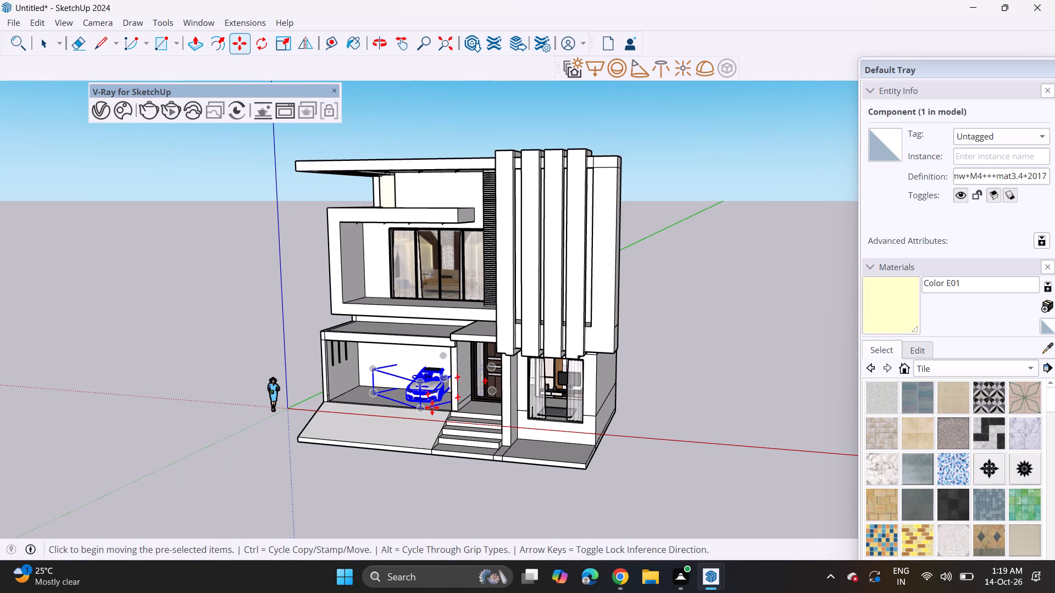
{"action": "left_click", "coordinate": [419, 426]}
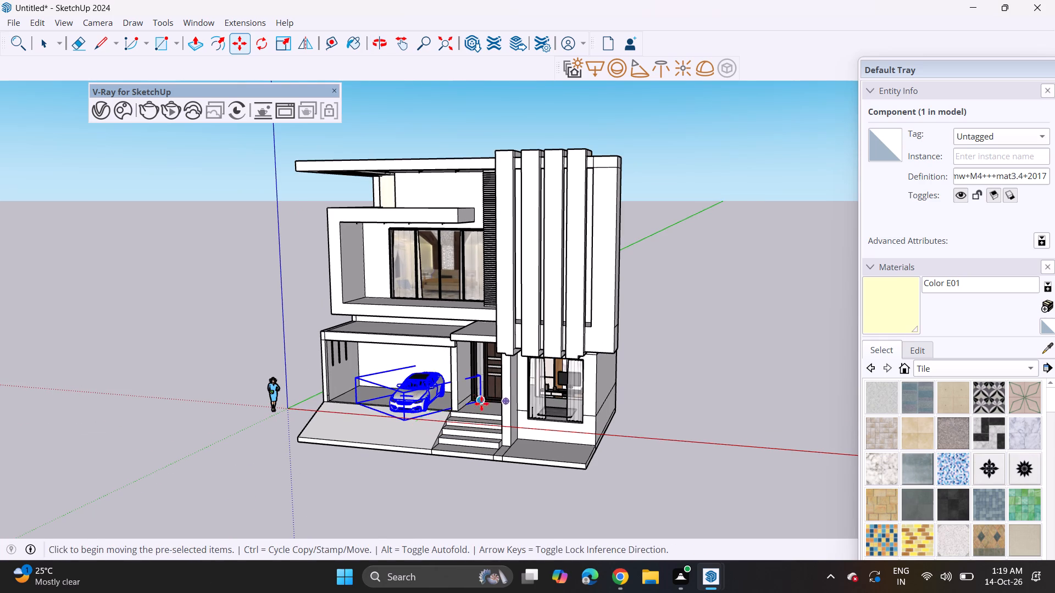
Scale the car up slightly and uniformly from the upper corner of its bounding box.
{"action": "scroll", "coordinate": [479, 396], "scroll_direction": "up", "scroll_amount": 14}
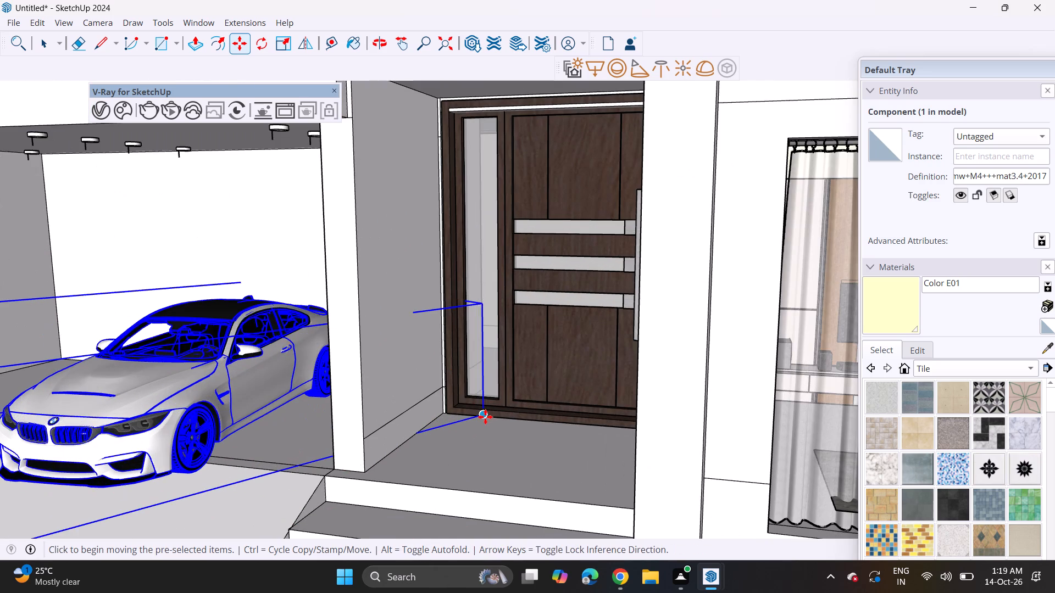
{"action": "scroll", "coordinate": [485, 417], "scroll_direction": "down", "scroll_amount": 9}
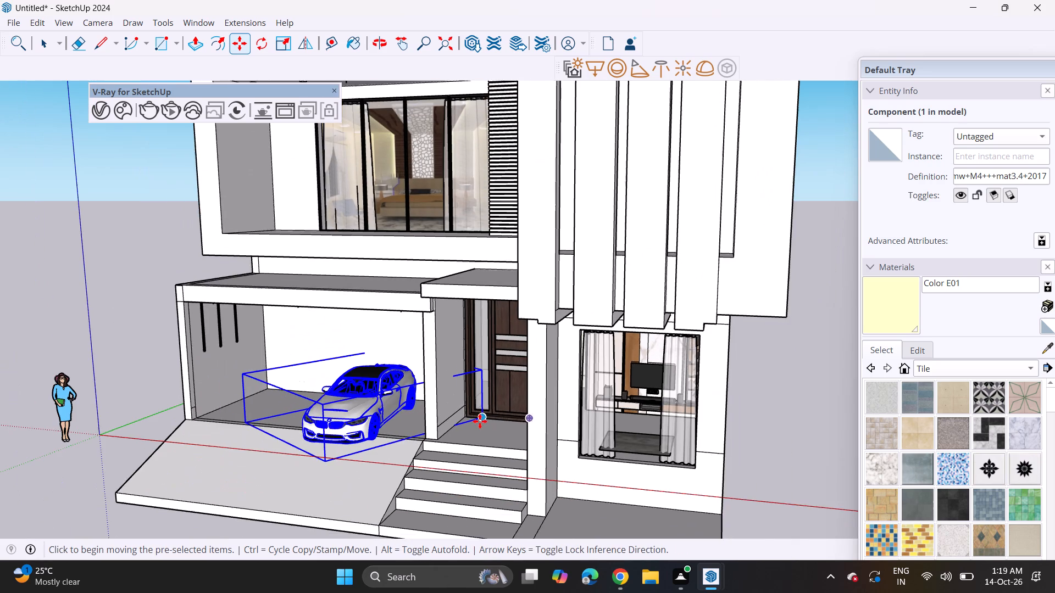
{"action": "middle_click_drag", "start_coordinate": [254, 468], "coordinate": [711, 402]}
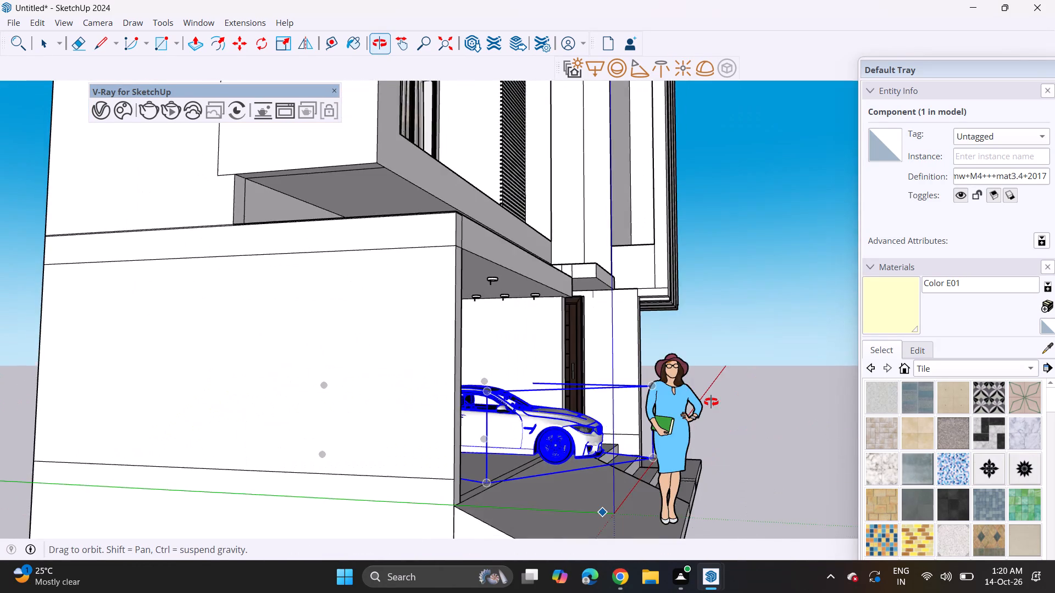
{"action": "middle_click_drag", "start_coordinate": [711, 402], "coordinate": [650, 460]}
{"action": "middle_click_drag", "start_coordinate": [615, 456], "coordinate": [158, 431]}
{"action": "scroll", "coordinate": [334, 431], "scroll_direction": "up", "scroll_amount": 3}
{"action": "left_click", "coordinate": [290, 45]}
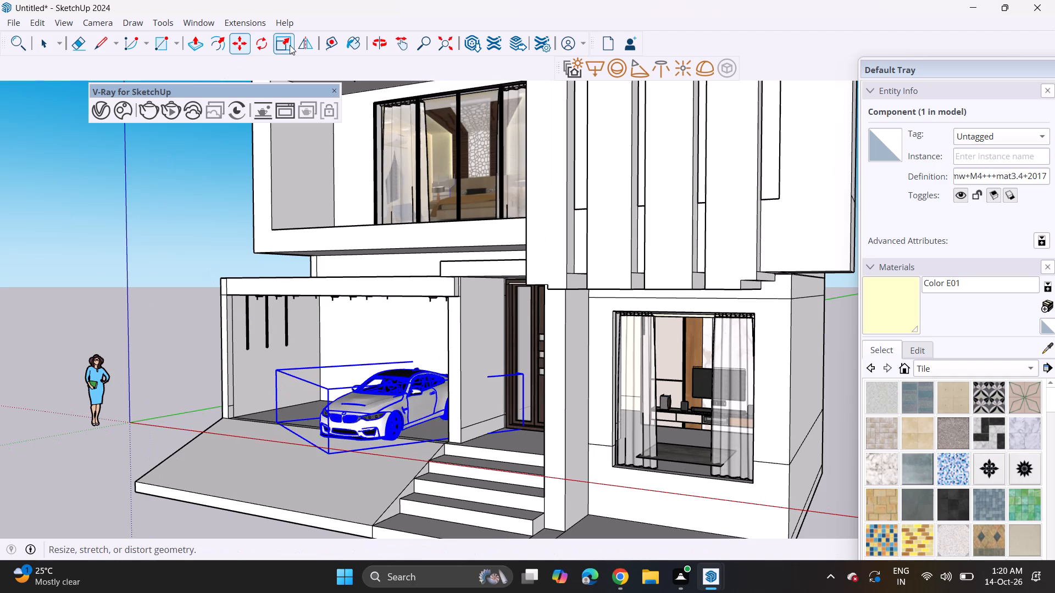
{"action": "left_click", "coordinate": [277, 374]}
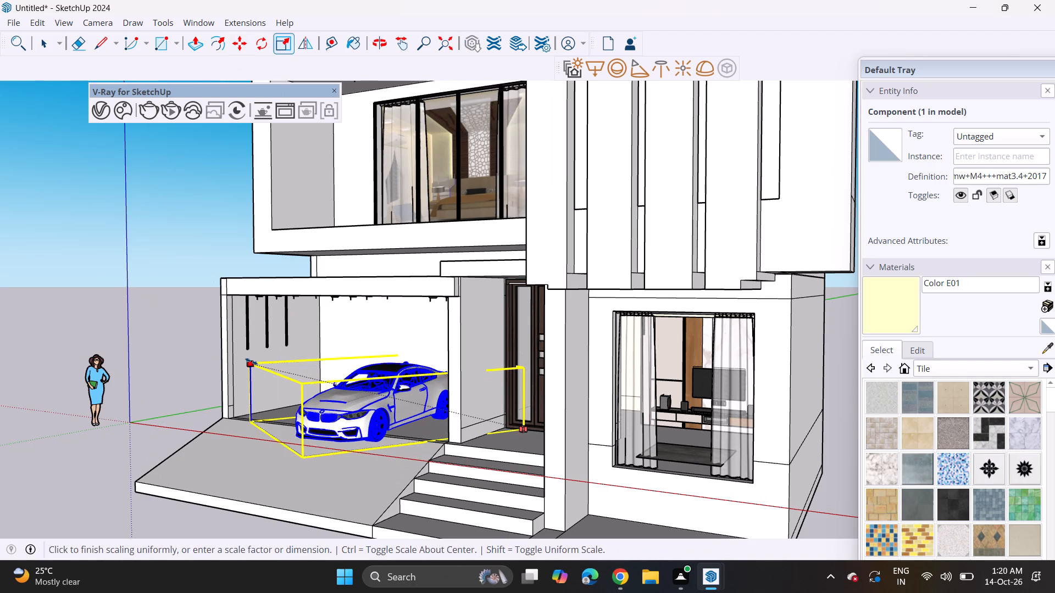
{"action": "left_click", "coordinate": [244, 356]}
Shift the enlarged car slightly sideways in the porch, towards the entrance steps, and check its position.
{"action": "middle_click_drag", "start_coordinate": [321, 411], "coordinate": [472, 424]}
{"action": "scroll", "coordinate": [418, 441], "scroll_direction": "down", "scroll_amount": 2}
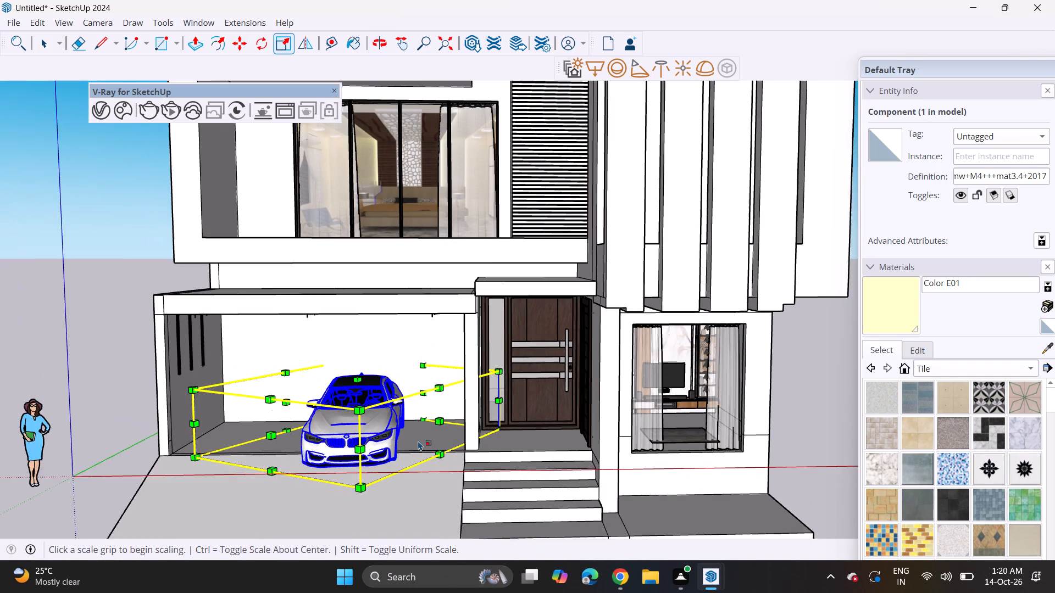
{"action": "left_click", "coordinate": [232, 38]}
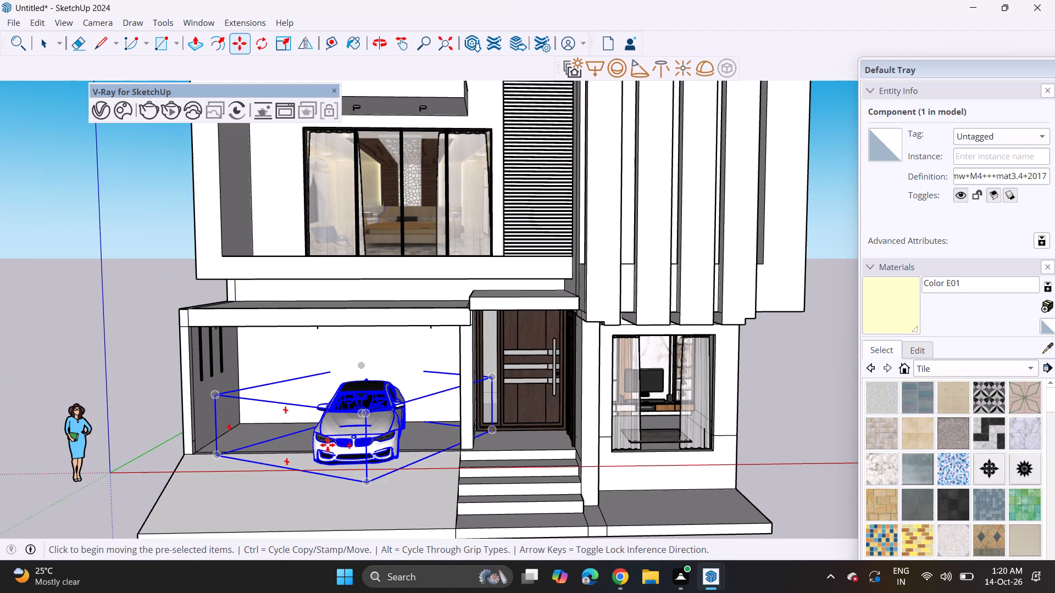
{"action": "left_click", "coordinate": [328, 453]}
{"action": "left_click", "coordinate": [352, 450]}
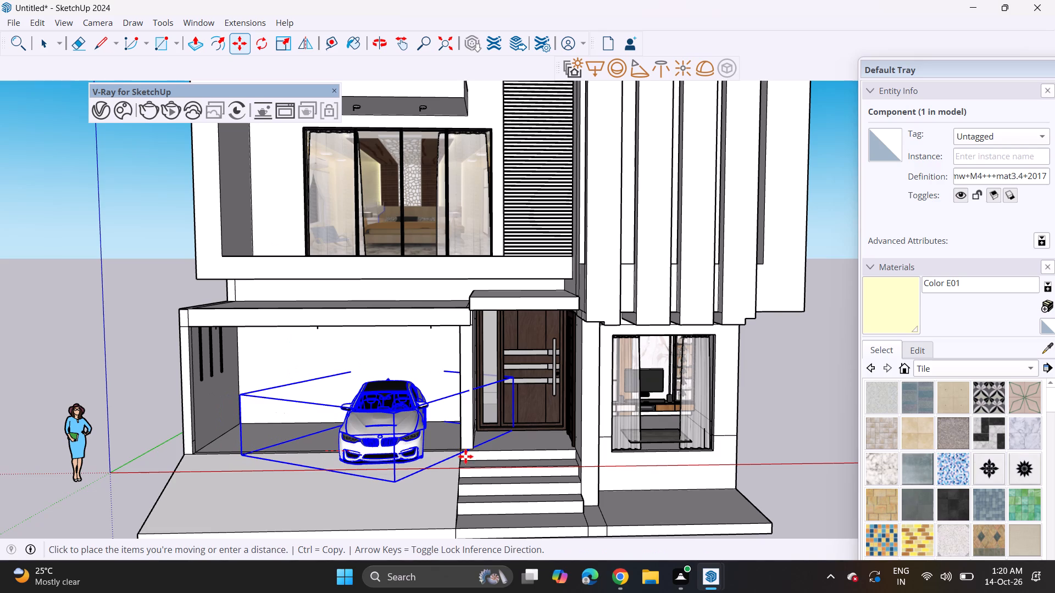
{"action": "middle_click_drag", "start_coordinate": [465, 456], "coordinate": [254, 442]}
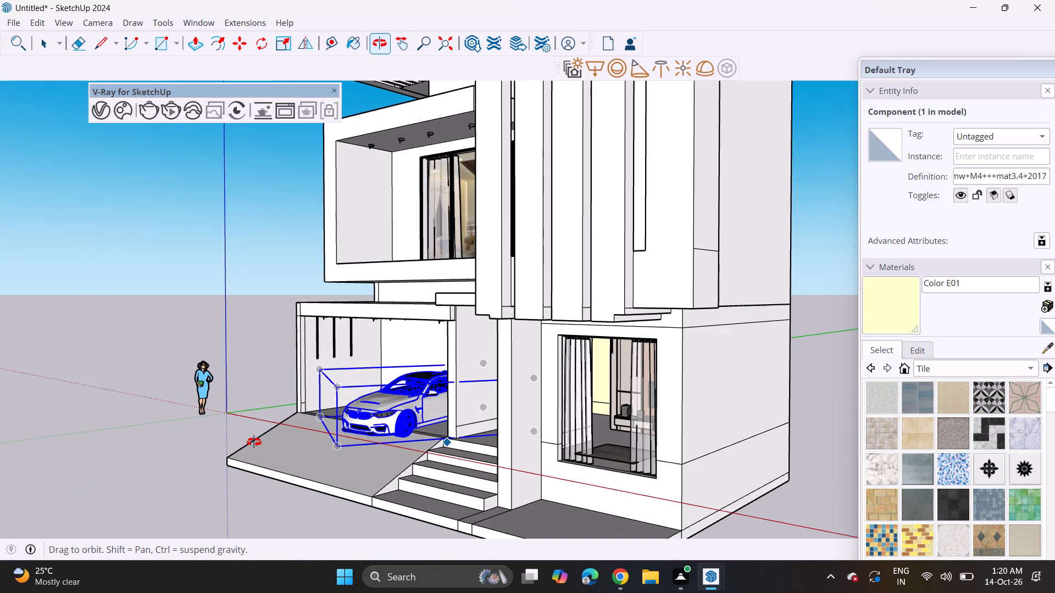
{"action": "middle_click_drag", "start_coordinate": [254, 442], "coordinate": [446, 410]}
Import the Без+названия car model from the Downloads folder and place it on the ground beside the house.
{"action": "left_click", "coordinate": [15, 18]}
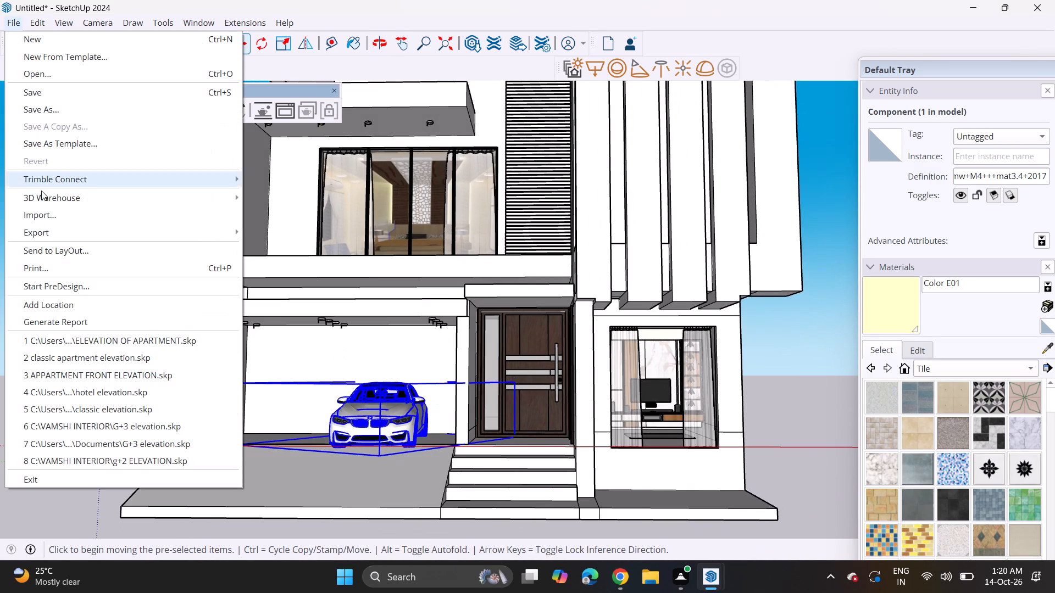
{"action": "left_click", "coordinate": [43, 208]}
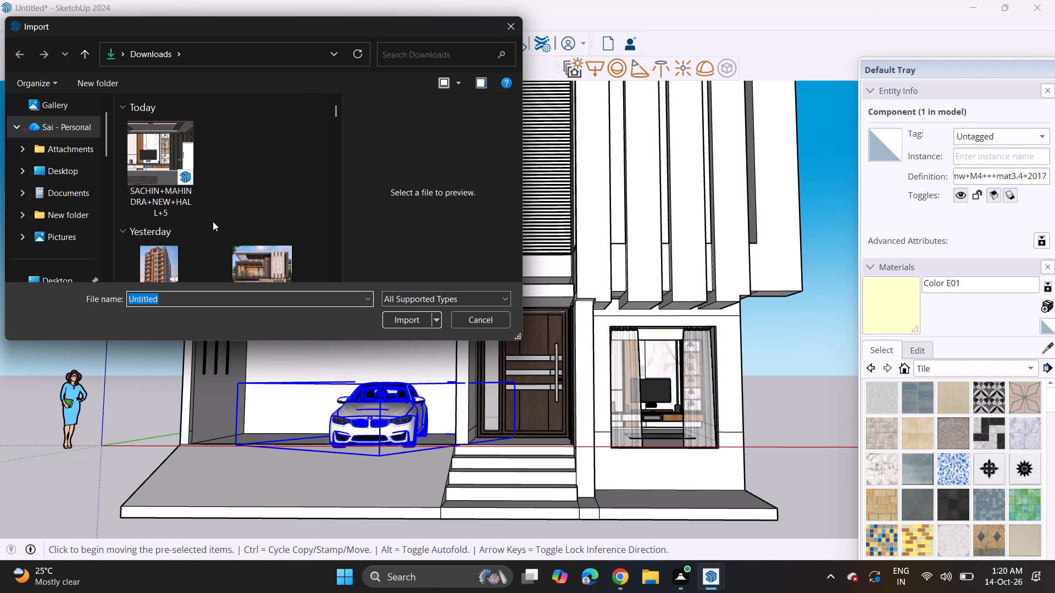
{"action": "scroll", "coordinate": [213, 221], "scroll_direction": "down", "scroll_amount": 5}
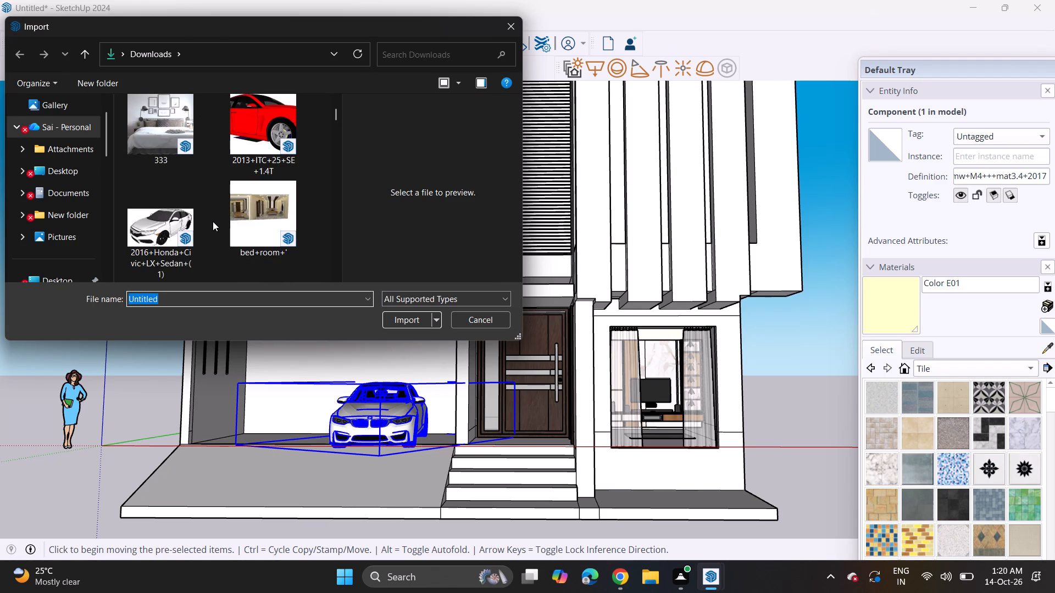
{"action": "scroll", "coordinate": [213, 221], "scroll_direction": "down", "scroll_amount": 6}
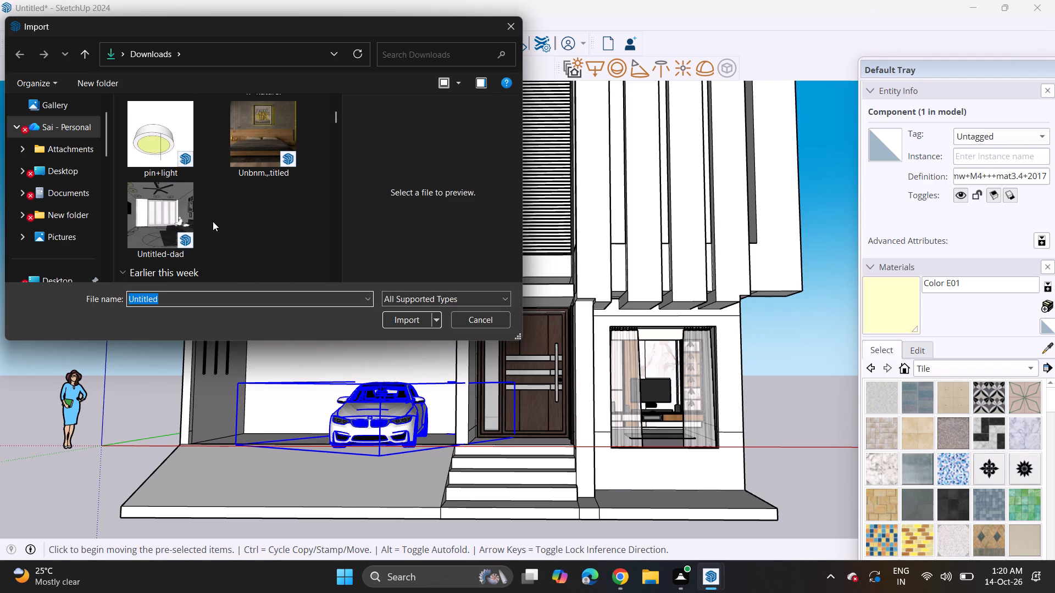
{"action": "scroll", "coordinate": [213, 221], "scroll_direction": "down", "scroll_amount": 7}
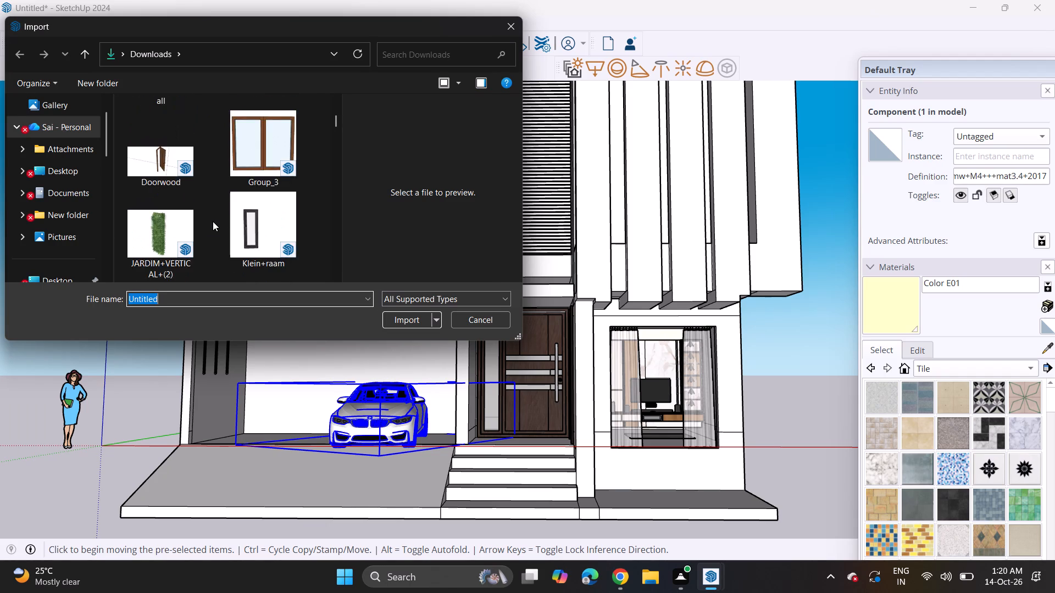
{"action": "scroll", "coordinate": [213, 221], "scroll_direction": "down", "scroll_amount": 10}
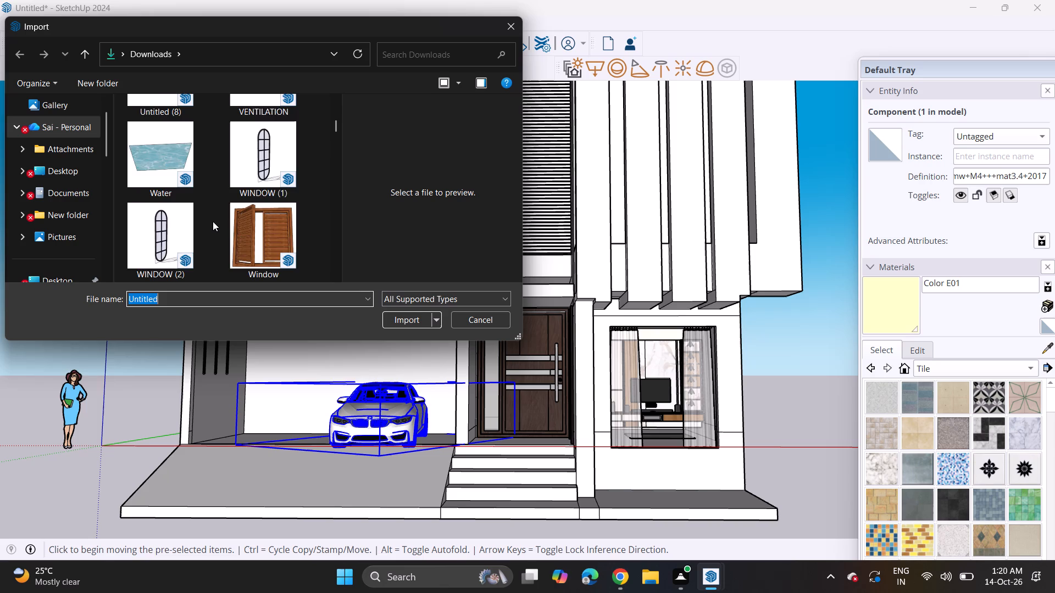
{"action": "scroll", "coordinate": [213, 221], "scroll_direction": "down", "scroll_amount": 12}
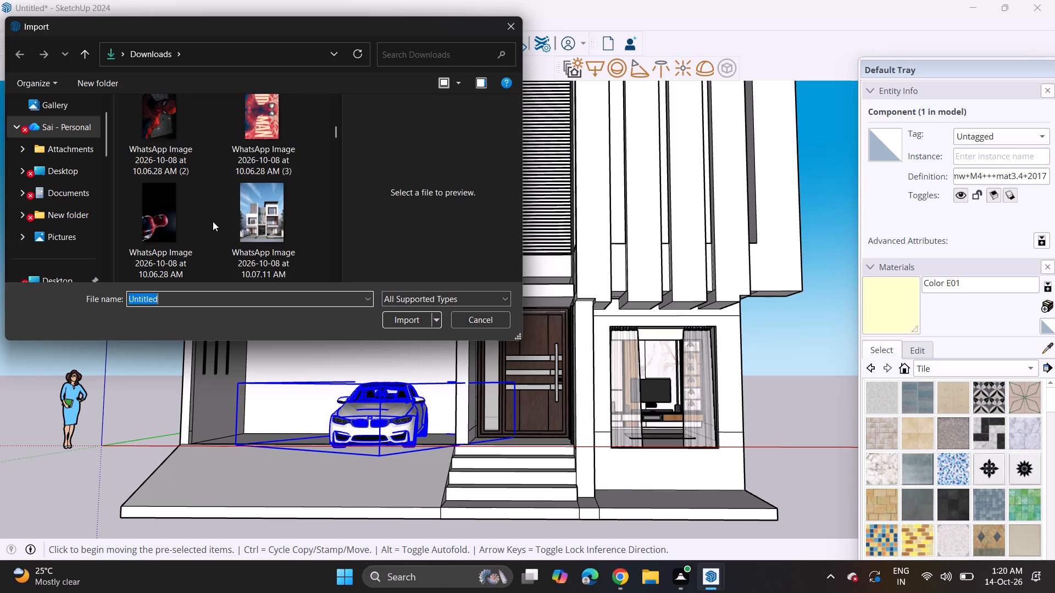
{"action": "scroll", "coordinate": [213, 221], "scroll_direction": "down", "scroll_amount": 9}
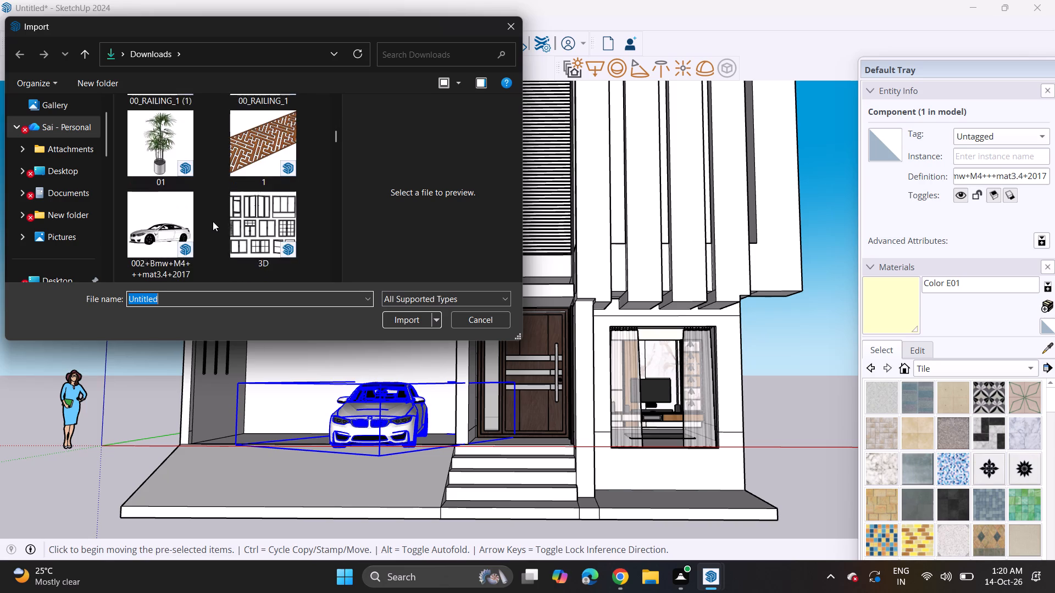
{"action": "scroll", "coordinate": [213, 221], "scroll_direction": "down", "scroll_amount": 3}
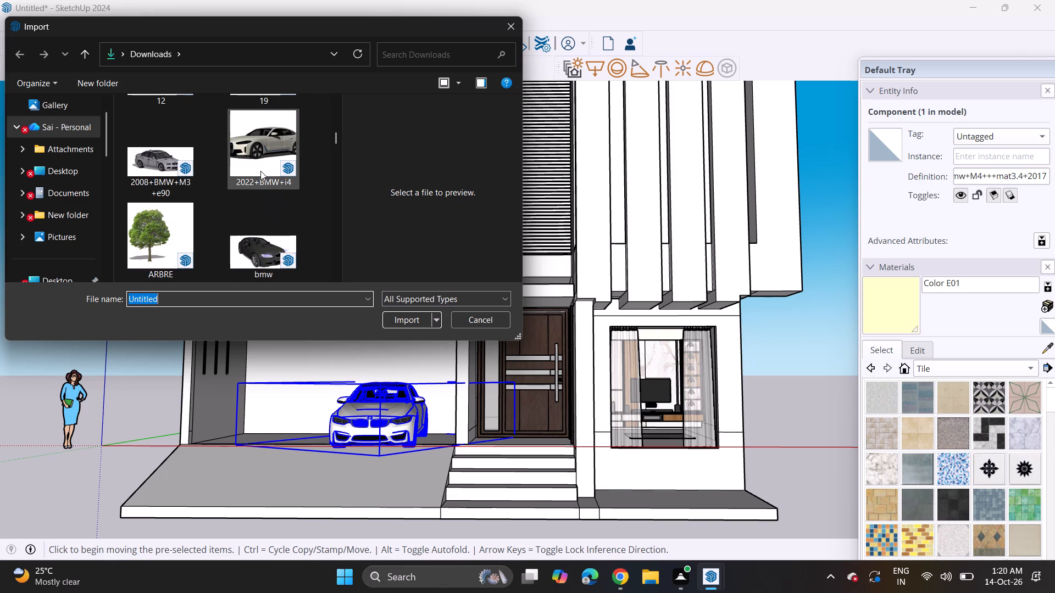
{"action": "scroll", "coordinate": [204, 222], "scroll_direction": "down", "scroll_amount": 5}
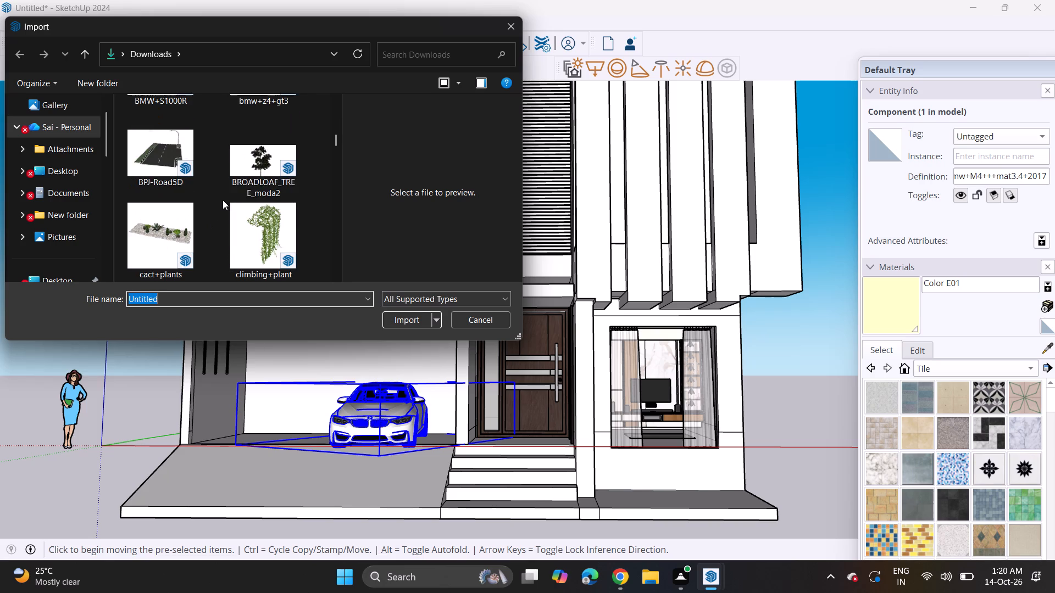
{"action": "scroll", "coordinate": [223, 200], "scroll_direction": "down", "scroll_amount": 2}
{"action": "scroll", "coordinate": [223, 200], "scroll_direction": "up", "scroll_amount": 10}
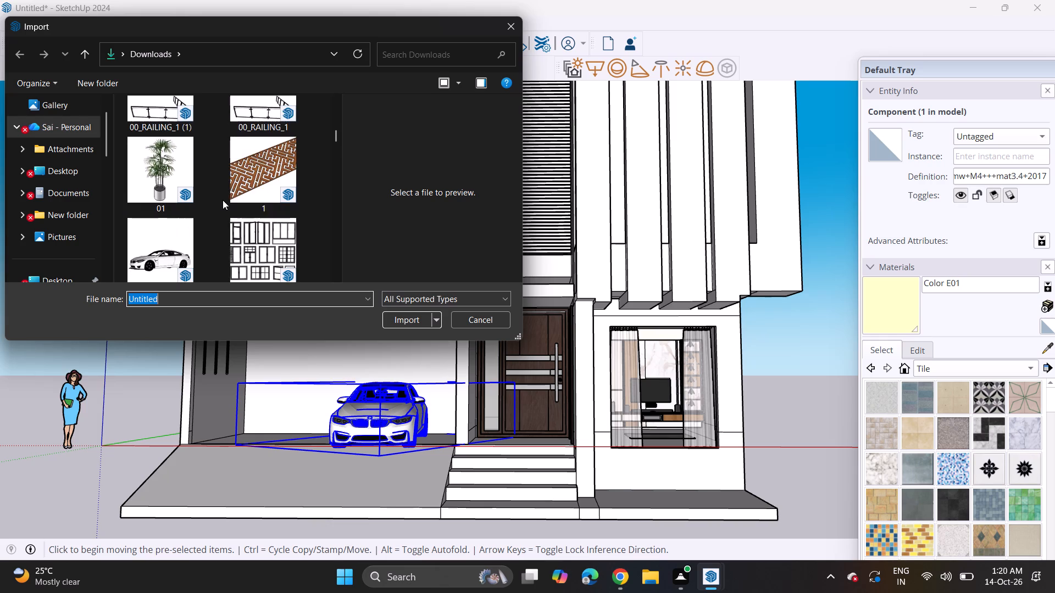
{"action": "scroll", "coordinate": [223, 200], "scroll_direction": "down", "scroll_amount": 4}
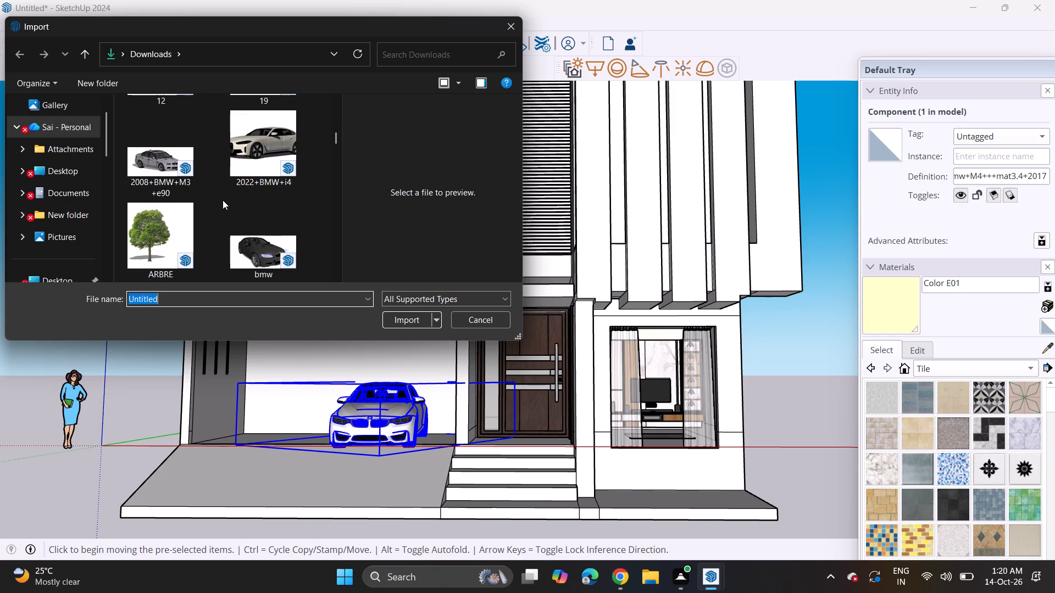
{"action": "scroll", "coordinate": [223, 200], "scroll_direction": "up", "scroll_amount": 9}
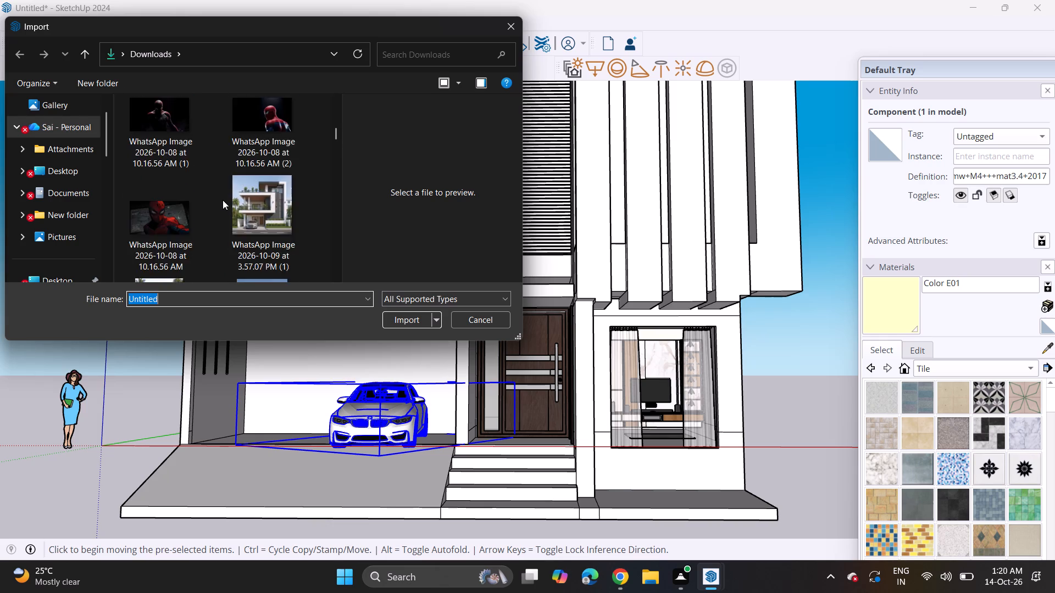
{"action": "scroll", "coordinate": [223, 200], "scroll_direction": "up", "scroll_amount": 11}
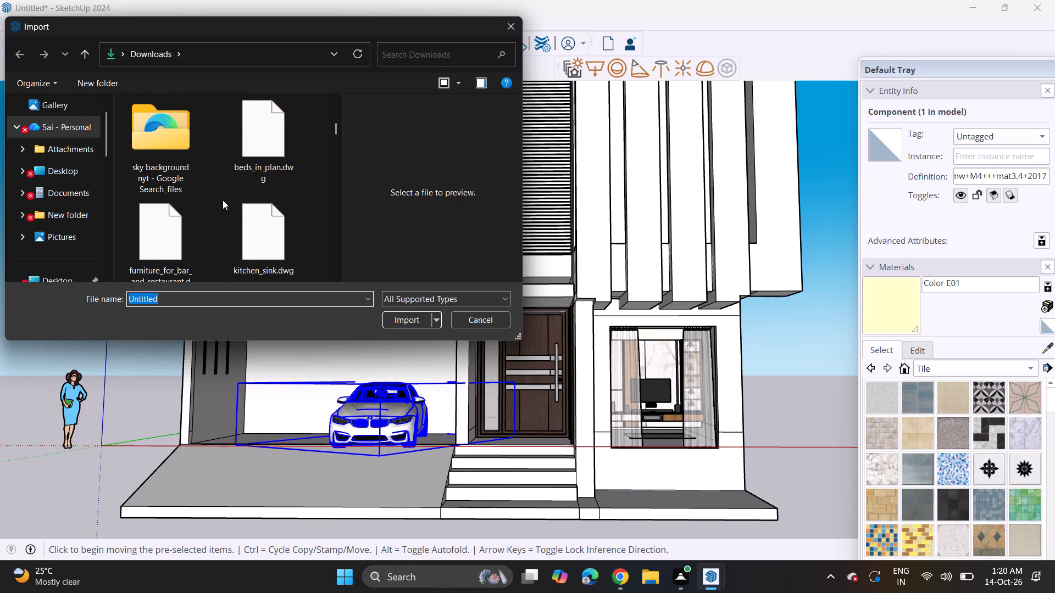
{"action": "scroll", "coordinate": [223, 200], "scroll_direction": "up", "scroll_amount": 3}
{"action": "scroll", "coordinate": [223, 200], "scroll_direction": "down", "scroll_amount": 14}
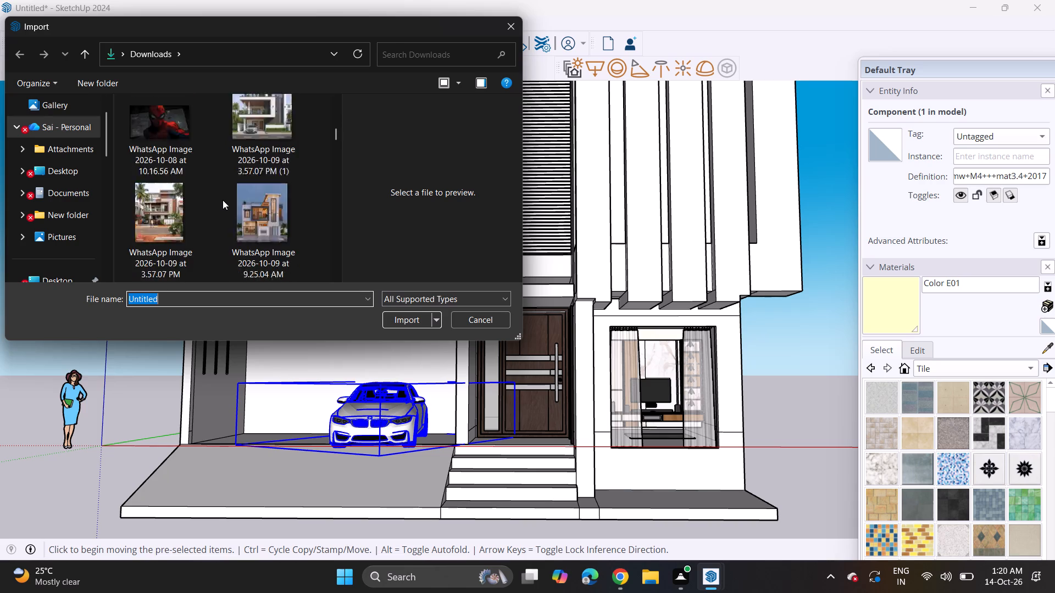
{"action": "scroll", "coordinate": [223, 200], "scroll_direction": "down", "scroll_amount": 14}
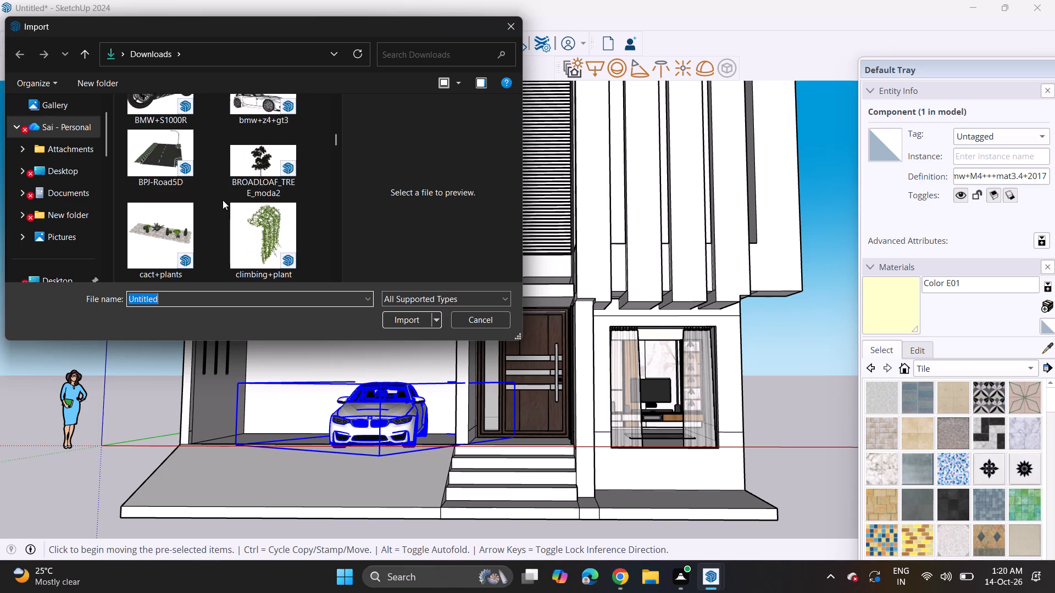
{"action": "scroll", "coordinate": [223, 200], "scroll_direction": "down", "scroll_amount": 8}
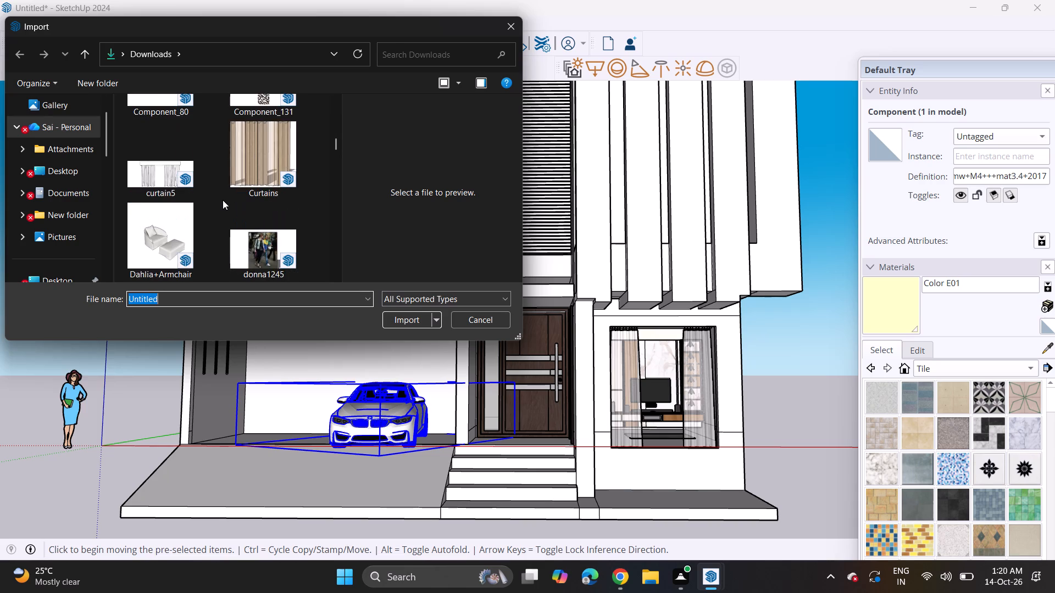
{"action": "scroll", "coordinate": [223, 200], "scroll_direction": "down", "scroll_amount": 7}
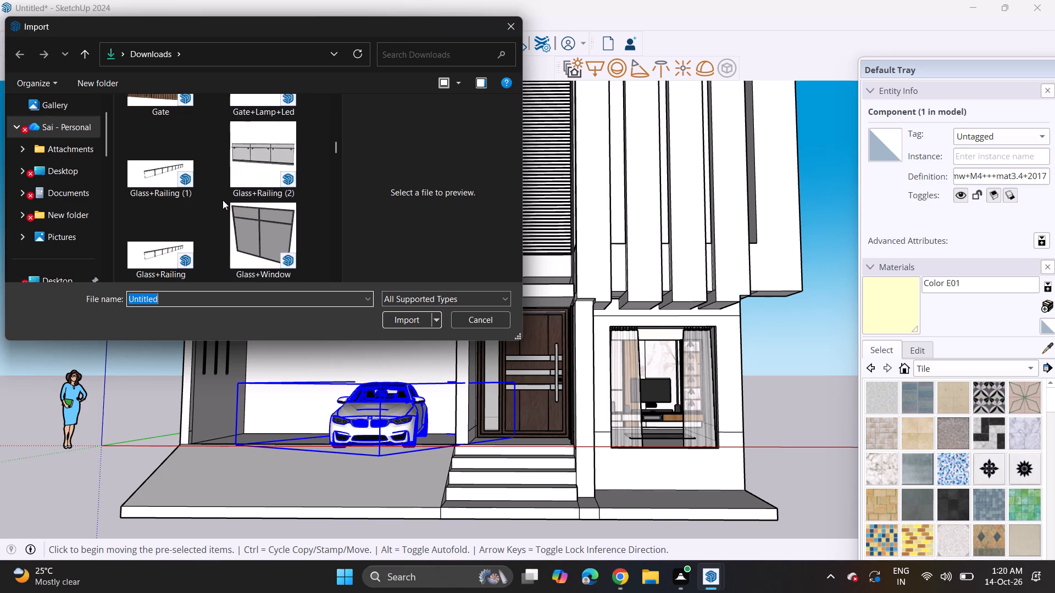
{"action": "scroll", "coordinate": [223, 200], "scroll_direction": "down", "scroll_amount": 7}
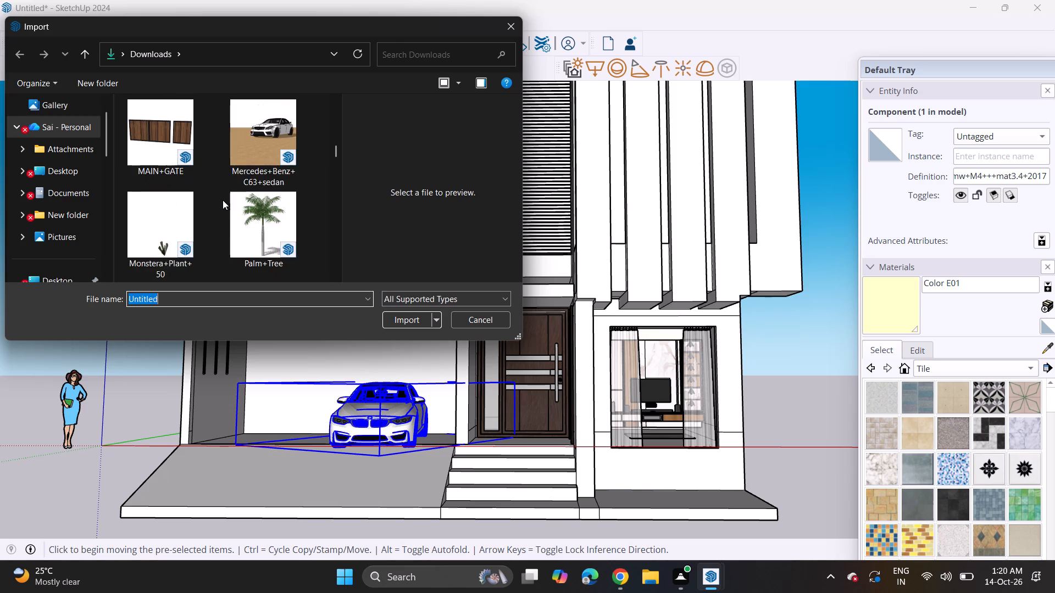
{"action": "scroll", "coordinate": [223, 200], "scroll_direction": "down", "scroll_amount": 1}
{"action": "scroll", "coordinate": [223, 200], "scroll_direction": "up", "scroll_amount": 2}
{"action": "scroll", "coordinate": [223, 200], "scroll_direction": "down", "scroll_amount": 7}
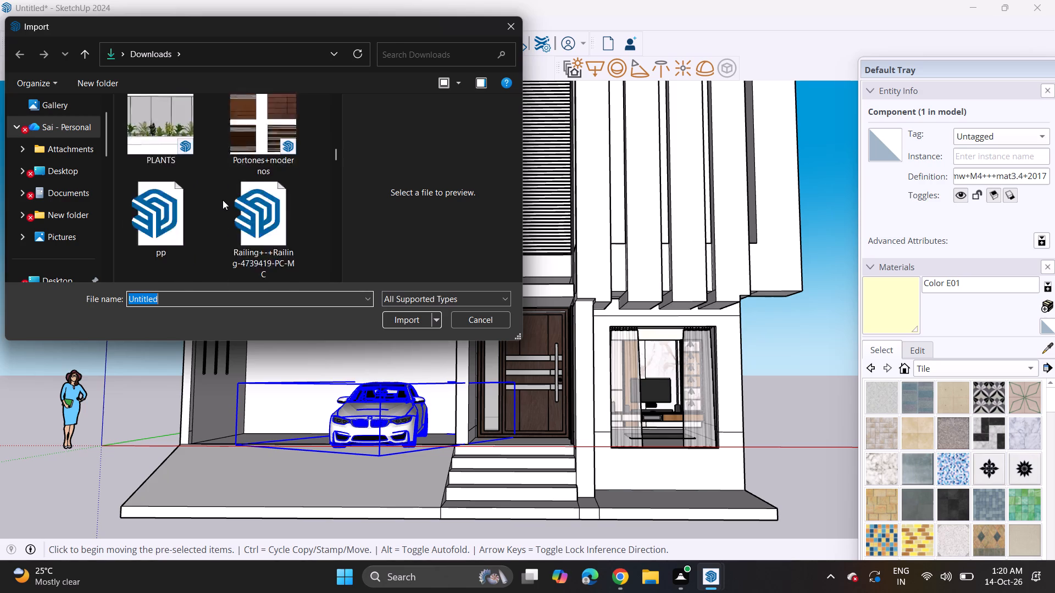
{"action": "scroll", "coordinate": [223, 200], "scroll_direction": "down", "scroll_amount": 6}
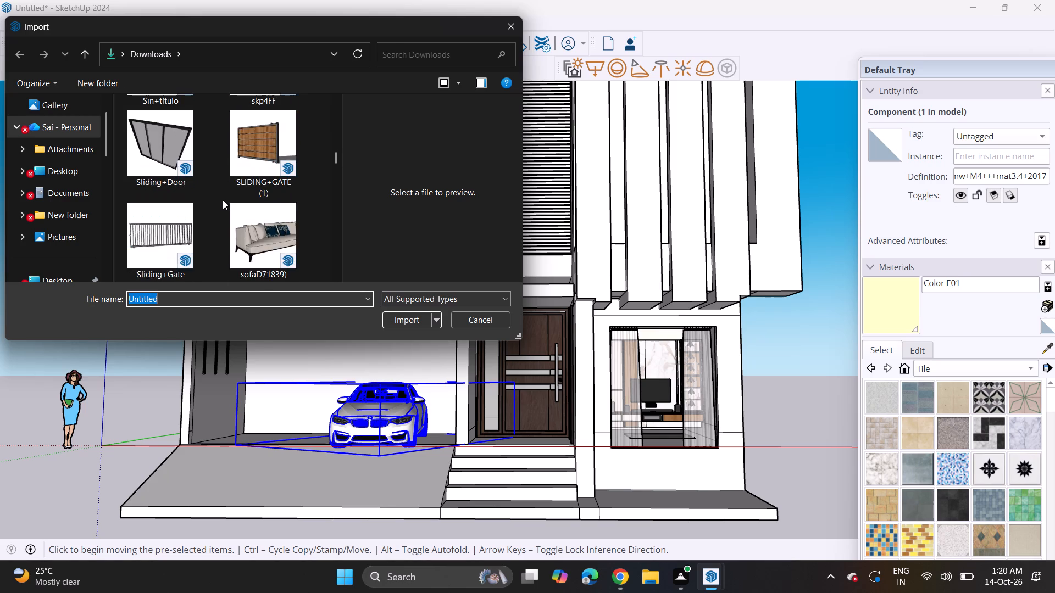
{"action": "scroll", "coordinate": [223, 200], "scroll_direction": "down", "scroll_amount": 7}
{"action": "left_click", "coordinate": [251, 224]}
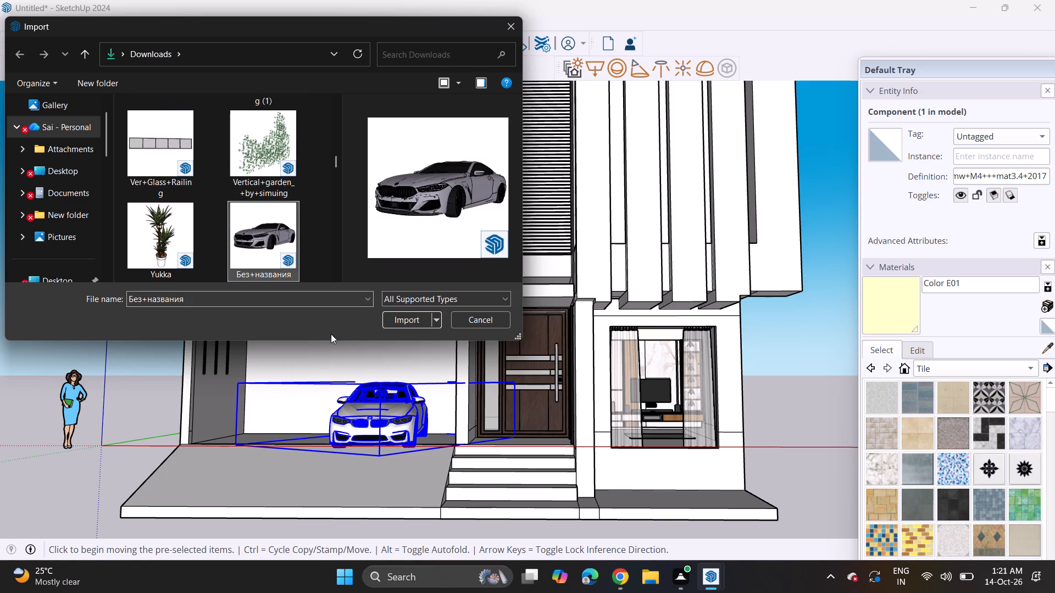
{"action": "left_click", "coordinate": [402, 320]}
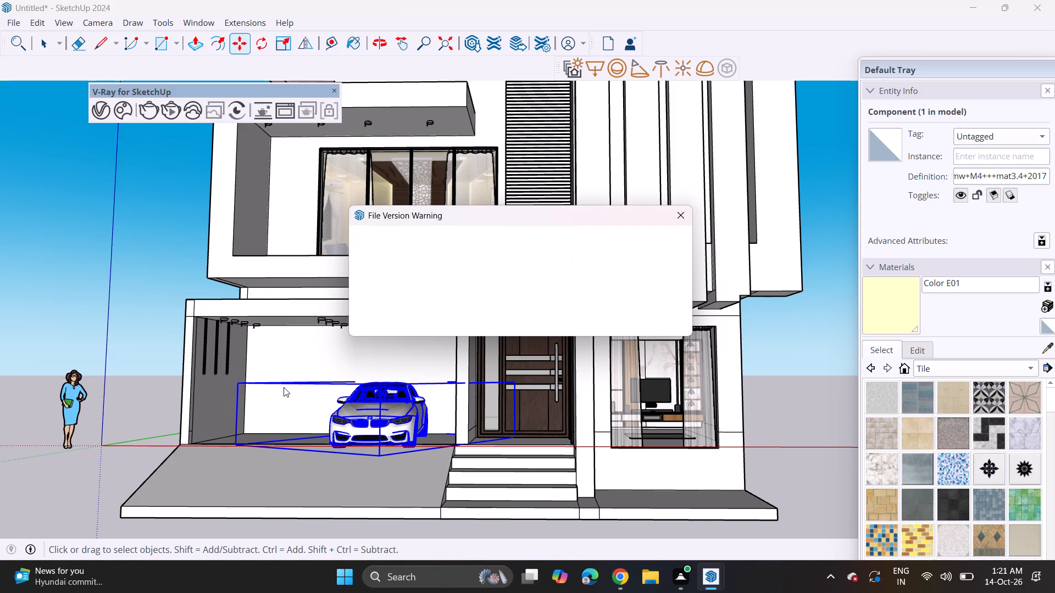
{"action": "left_click", "coordinate": [645, 323]}
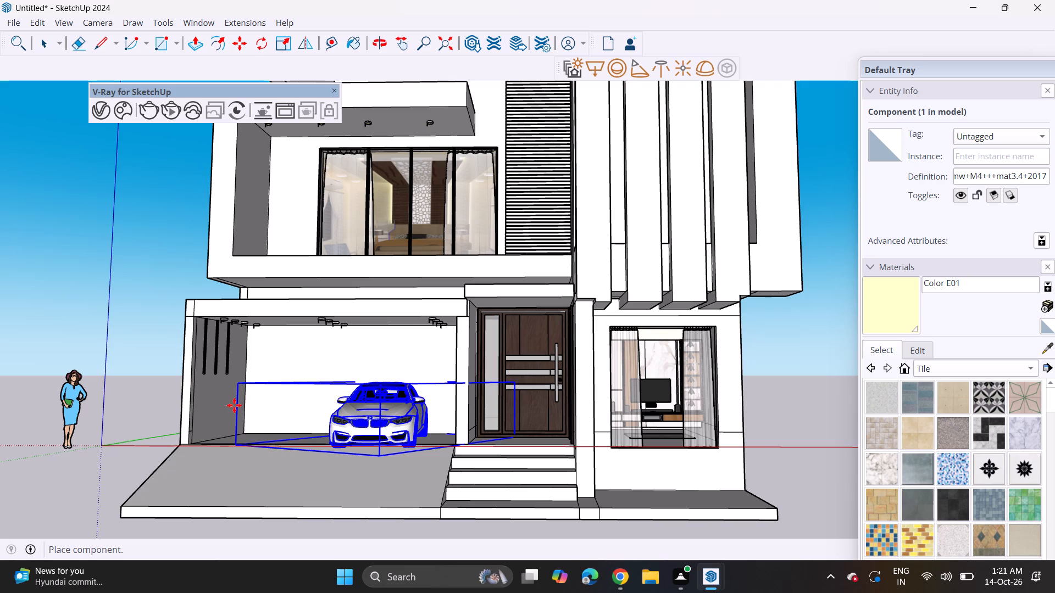
{"action": "scroll", "coordinate": [262, 411], "scroll_direction": "down", "scroll_amount": 9}
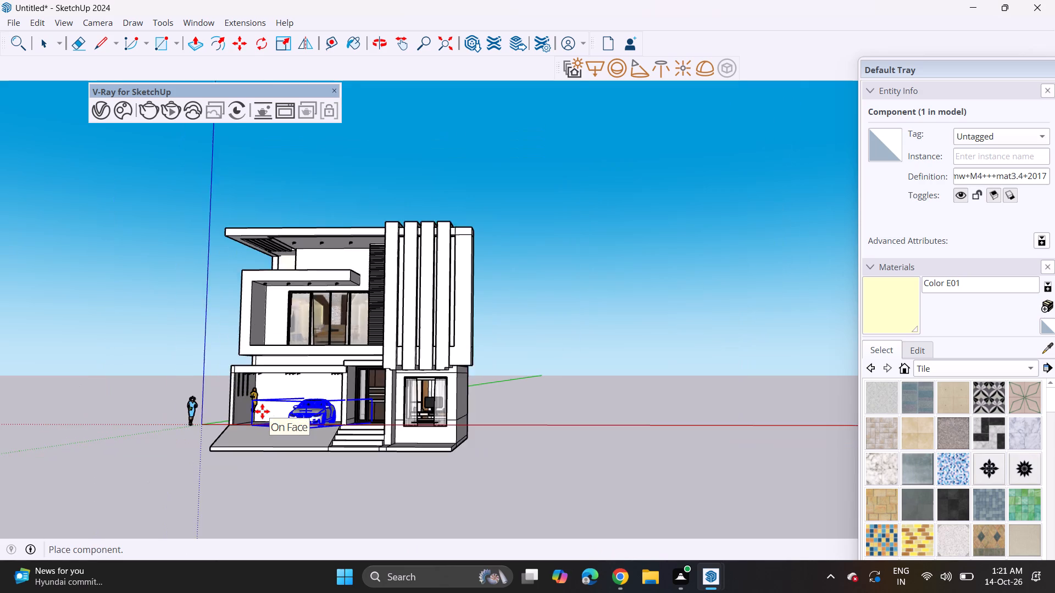
{"action": "scroll", "coordinate": [262, 411], "scroll_direction": "down", "scroll_amount": 5}
{"action": "left_click", "coordinate": [416, 454]}
Explode the imported Без+названия component into its separate parts.
{"action": "scroll", "coordinate": [419, 456], "scroll_direction": "up", "scroll_amount": 2}
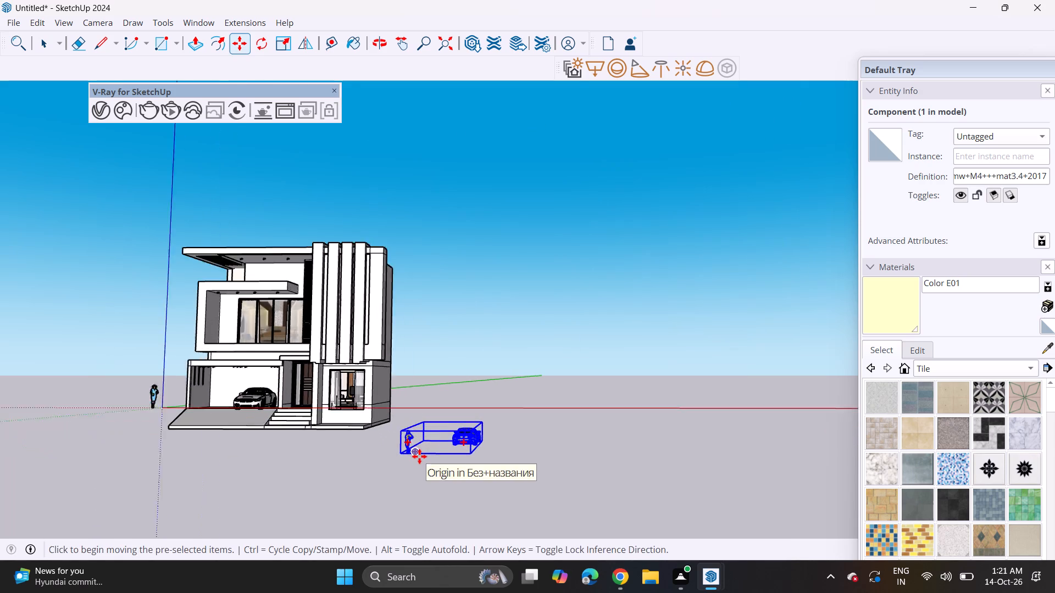
{"action": "scroll", "coordinate": [419, 456], "scroll_direction": "up", "scroll_amount": 3}
{"action": "right_click", "coordinate": [407, 430]}
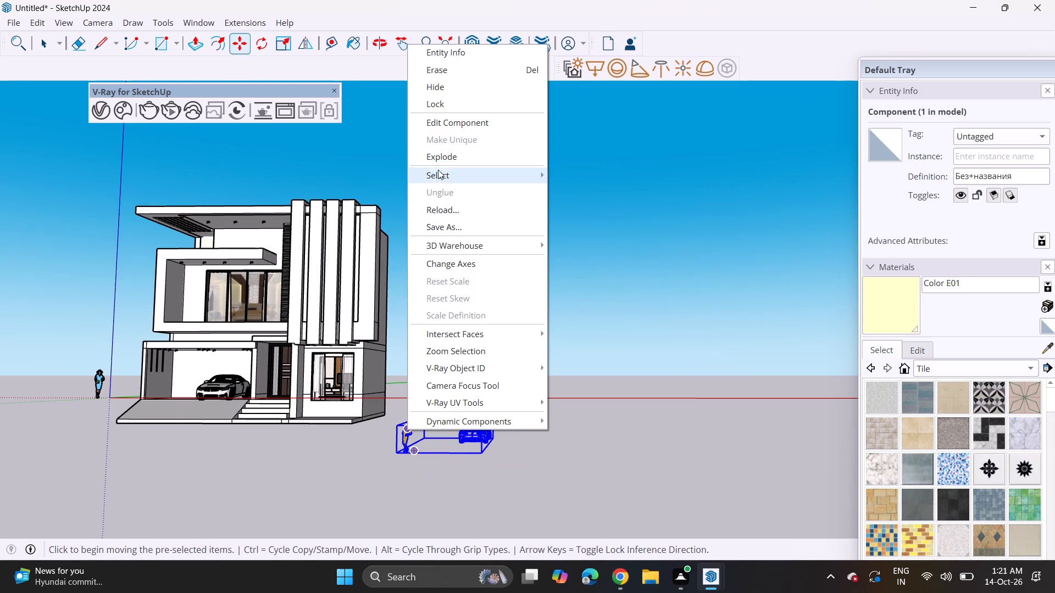
{"action": "left_click", "coordinate": [443, 161]}
Delete the human figure that came with the imported car.
{"action": "left_click", "coordinate": [406, 439]}
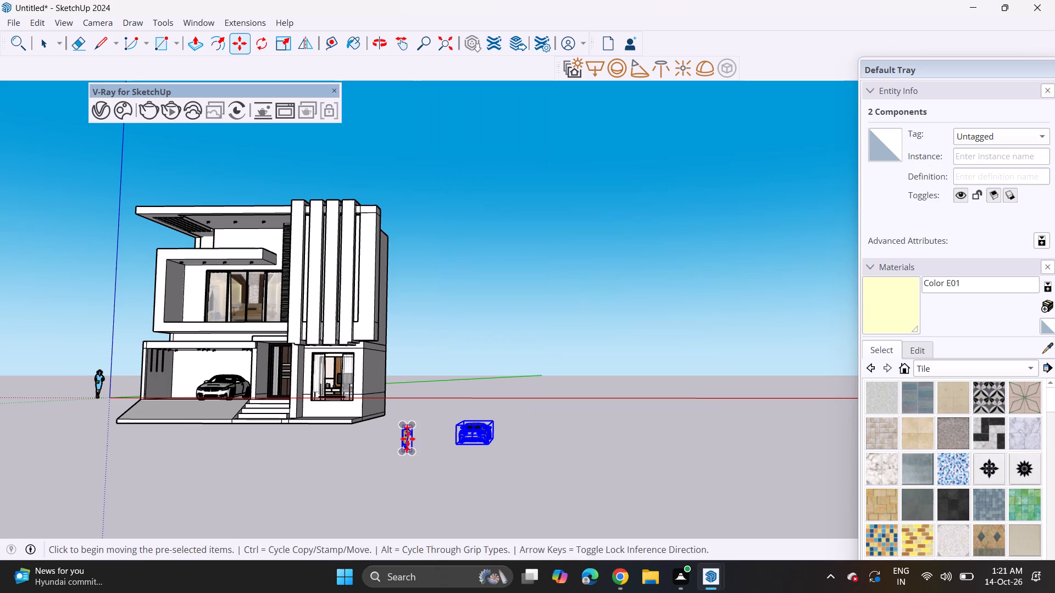
{"action": "key", "text": "space"}
{"action": "key", "text": "space"}
{"action": "left_click", "coordinate": [409, 437]}
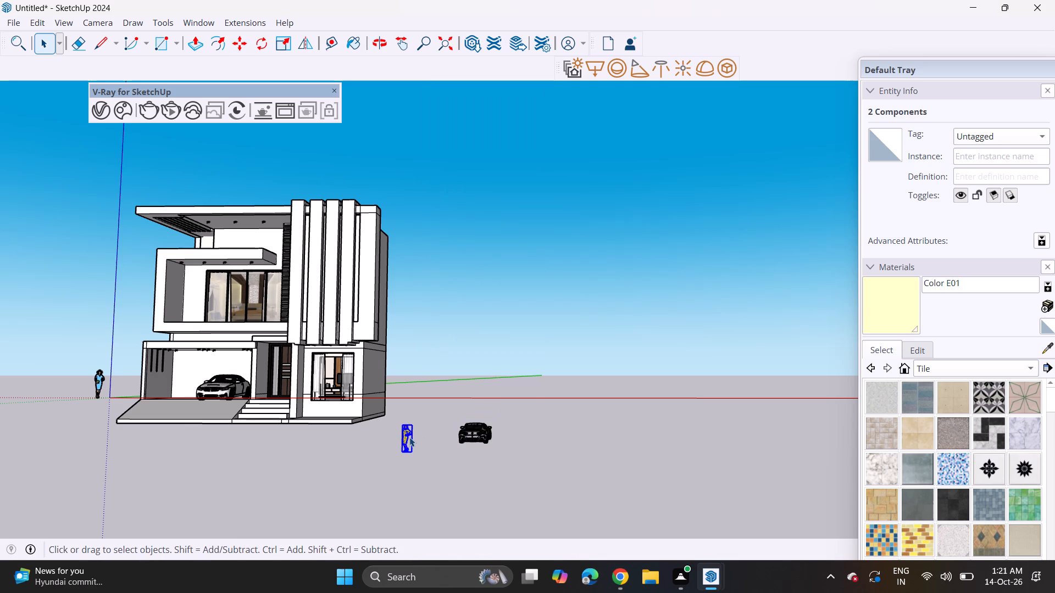
{"action": "key", "text": "Delete"}
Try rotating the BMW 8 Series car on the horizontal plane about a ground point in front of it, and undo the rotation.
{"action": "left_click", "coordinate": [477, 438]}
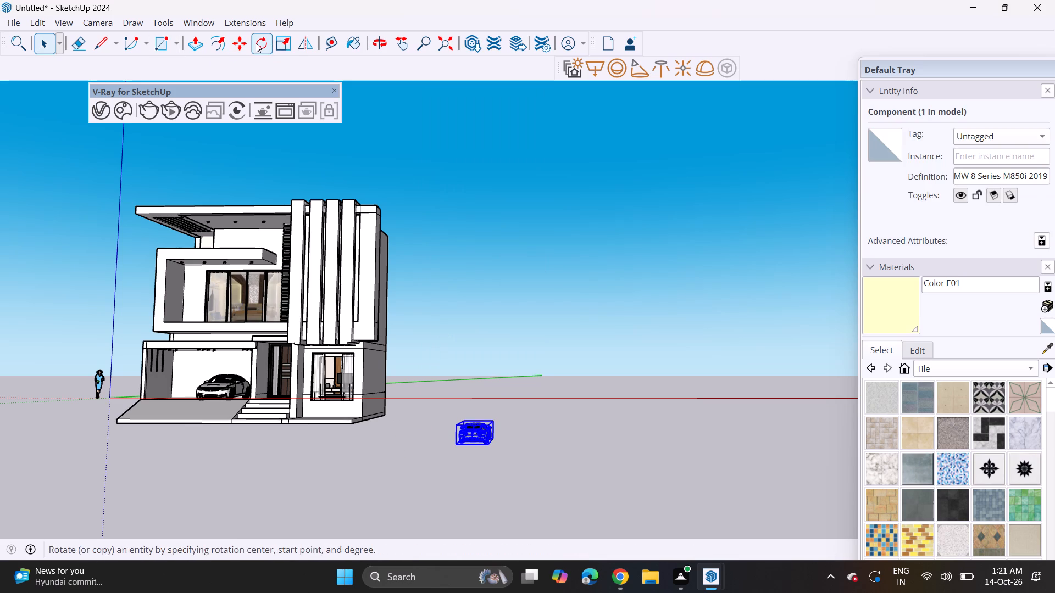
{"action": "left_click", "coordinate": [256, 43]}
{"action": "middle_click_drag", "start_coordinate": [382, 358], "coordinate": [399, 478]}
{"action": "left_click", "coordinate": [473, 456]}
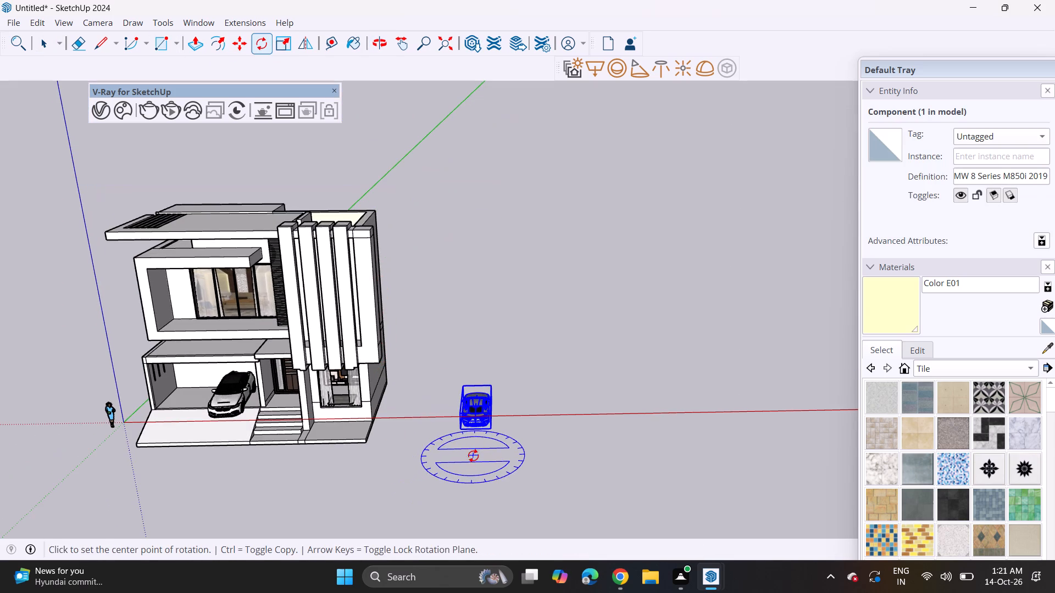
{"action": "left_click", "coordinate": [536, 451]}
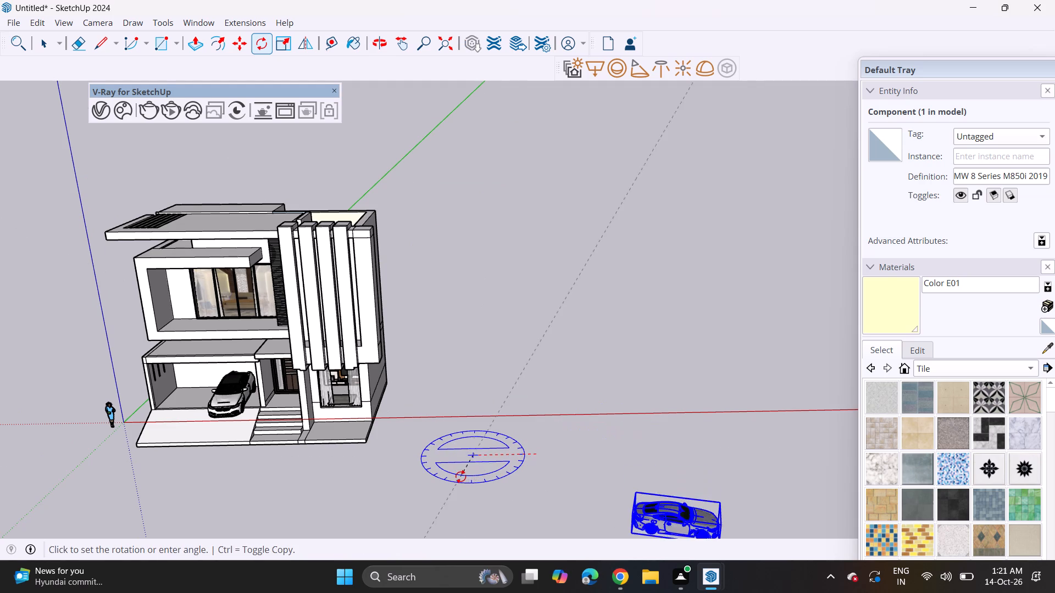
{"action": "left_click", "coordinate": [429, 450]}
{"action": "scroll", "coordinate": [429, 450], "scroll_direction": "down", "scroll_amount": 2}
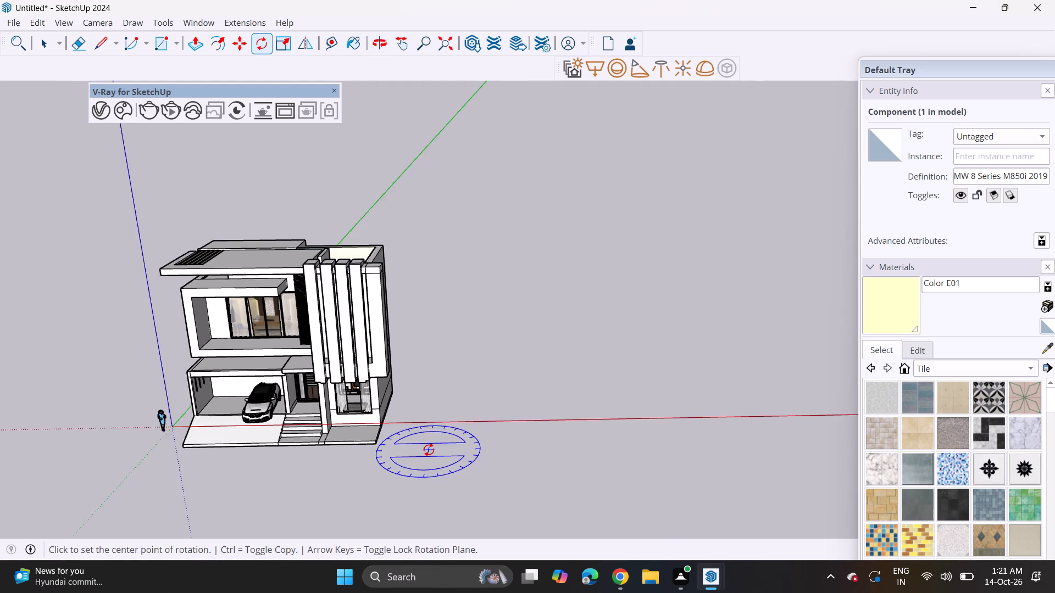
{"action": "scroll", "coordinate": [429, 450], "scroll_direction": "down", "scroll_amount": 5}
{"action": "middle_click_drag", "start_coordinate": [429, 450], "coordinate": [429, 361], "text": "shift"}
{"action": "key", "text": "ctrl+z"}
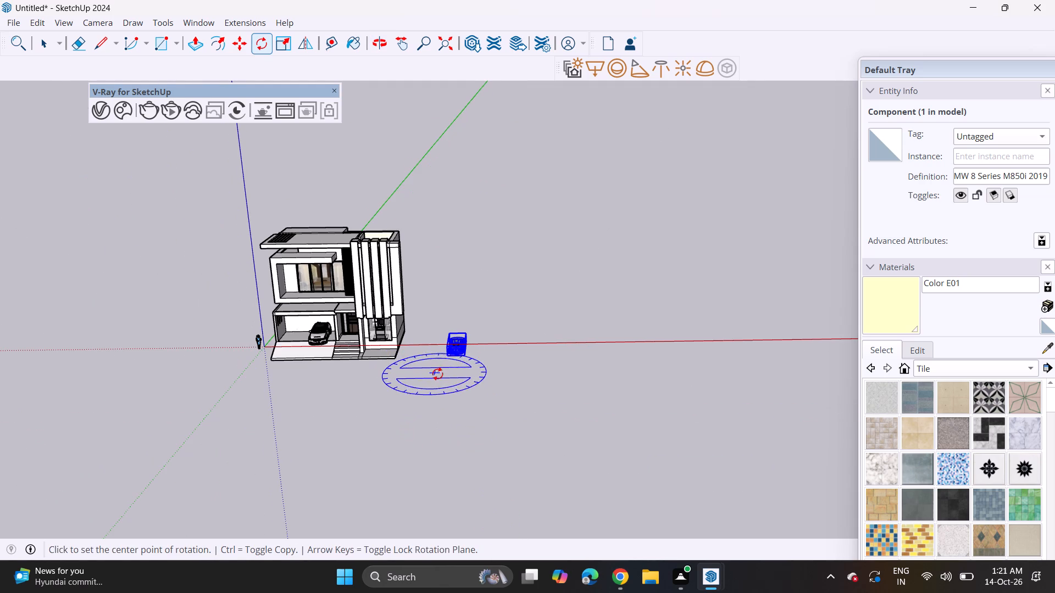
Rotate the BMW 8 Series car about half a turn on the ground plane around a point in front of the house.
{"action": "left_click", "coordinate": [449, 398]}
{"action": "left_click", "coordinate": [485, 398]}
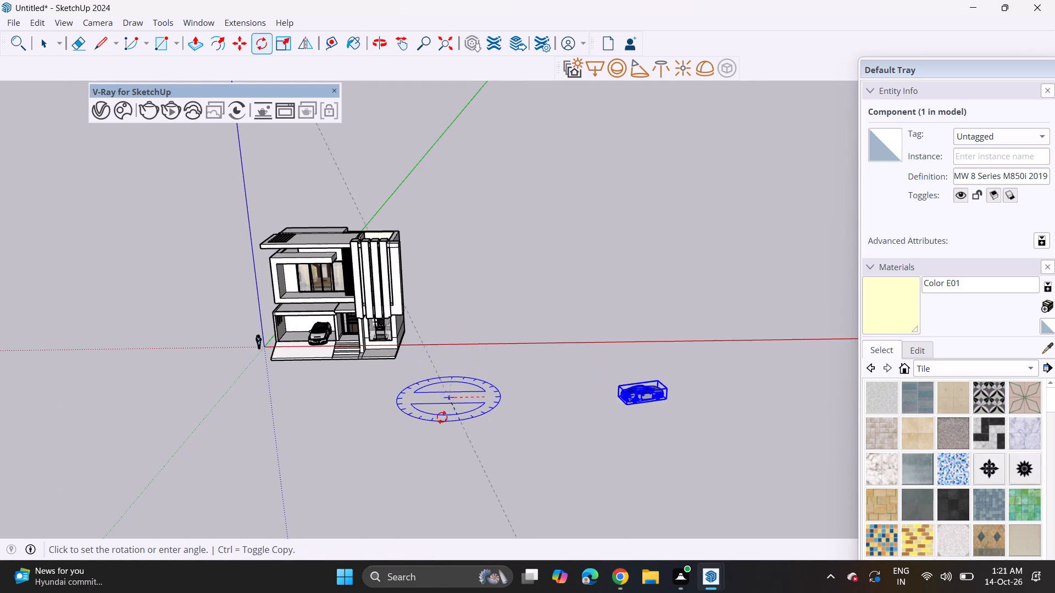
{"action": "left_click", "coordinate": [354, 395]}
Move the BMW 8 Series car into the porch, beside the white BMW already parked there.
{"action": "scroll", "coordinate": [365, 416], "scroll_direction": "down", "scroll_amount": 3}
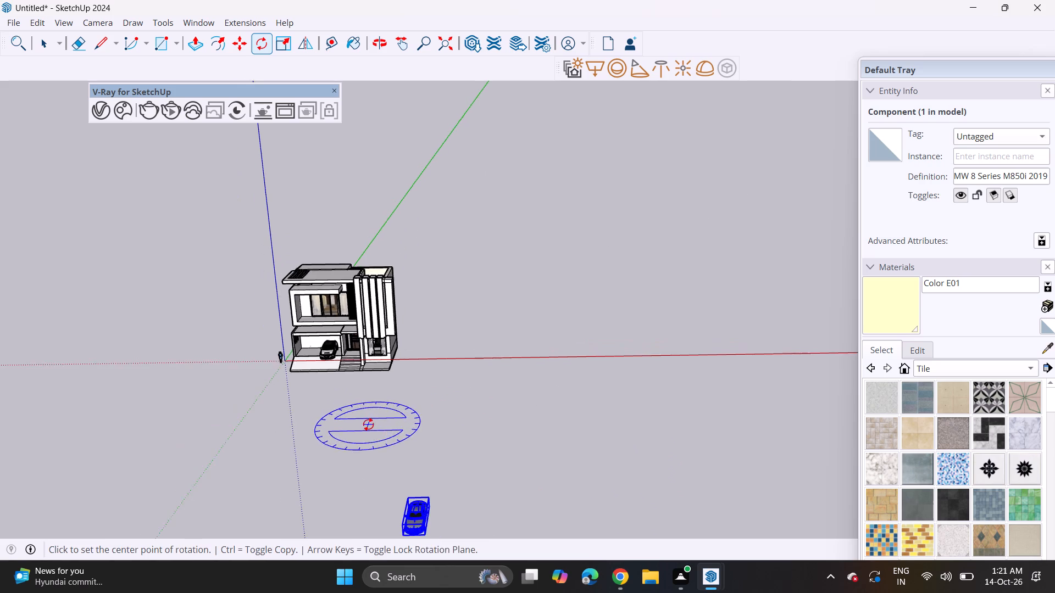
{"action": "middle_click_drag", "start_coordinate": [368, 424], "coordinate": [360, 351], "text": "shift"}
{"action": "key", "text": "m"}
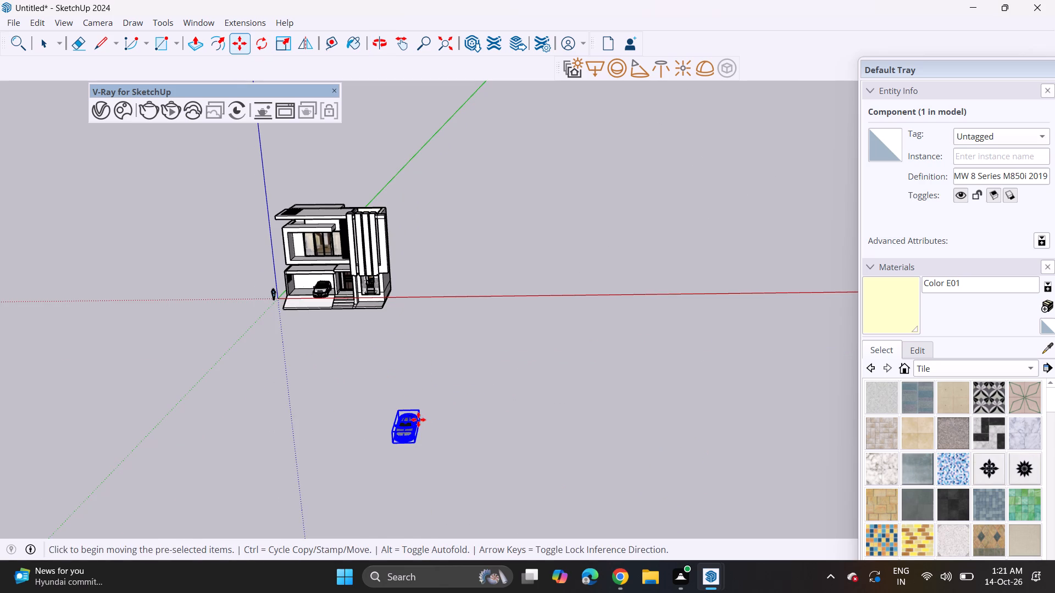
{"action": "scroll", "coordinate": [423, 418], "scroll_direction": "up", "scroll_amount": 9}
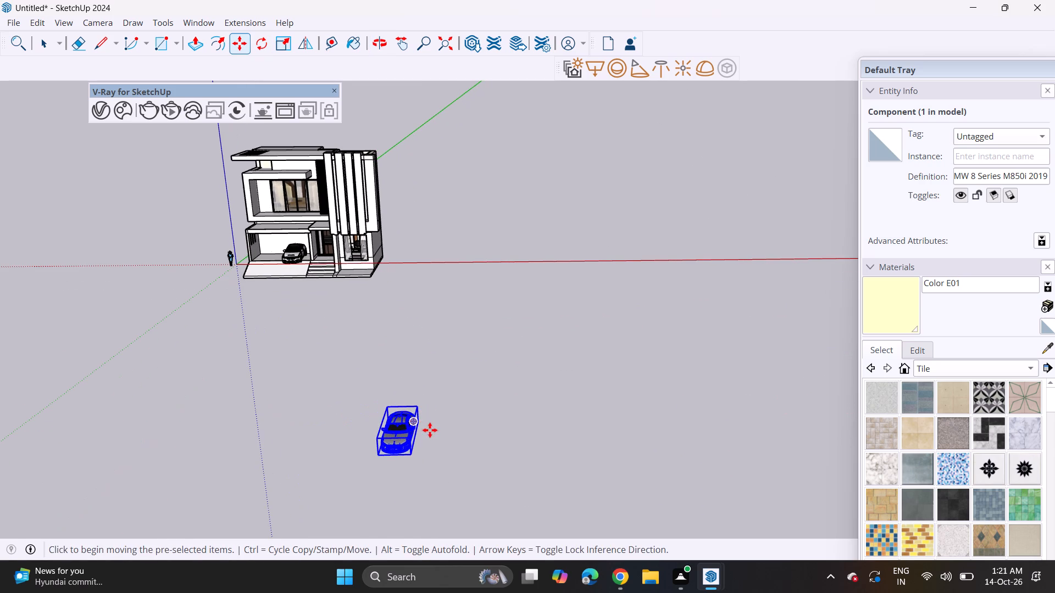
{"action": "left_click", "coordinate": [421, 428]}
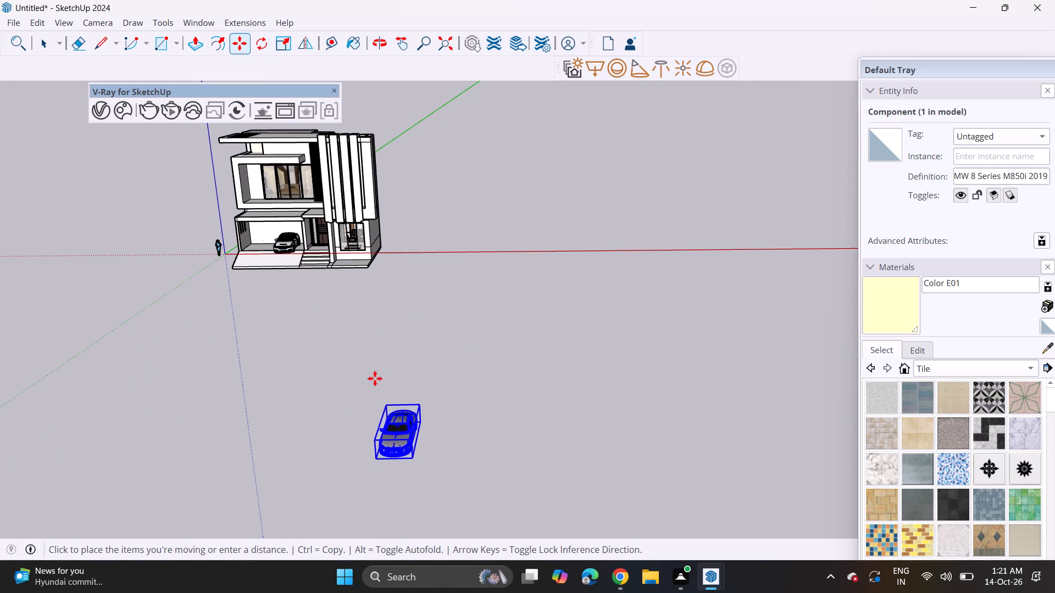
{"action": "scroll", "coordinate": [274, 230], "scroll_direction": "up", "scroll_amount": 13}
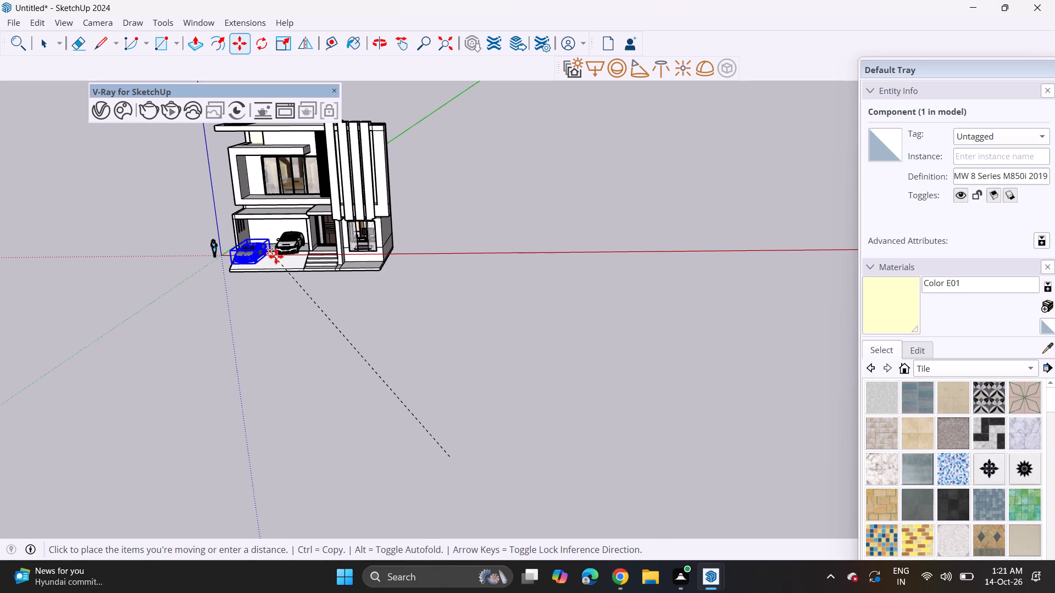
{"action": "scroll", "coordinate": [276, 256], "scroll_direction": "up", "scroll_amount": 8}
{"action": "middle_click_drag", "start_coordinate": [267, 238], "coordinate": [308, 277]}
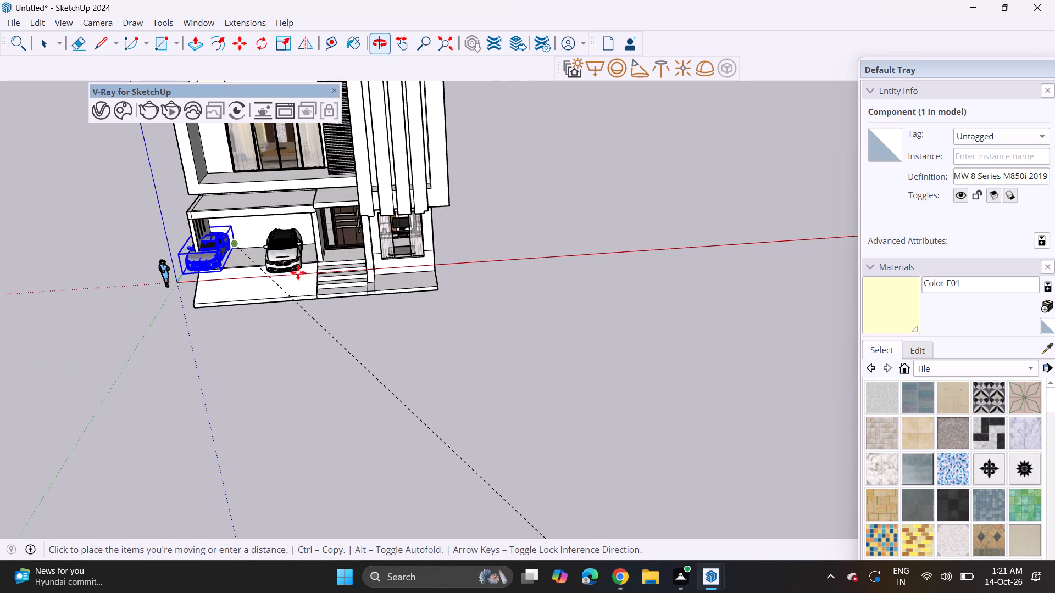
{"action": "scroll", "coordinate": [262, 258], "scroll_direction": "up", "scroll_amount": 12}
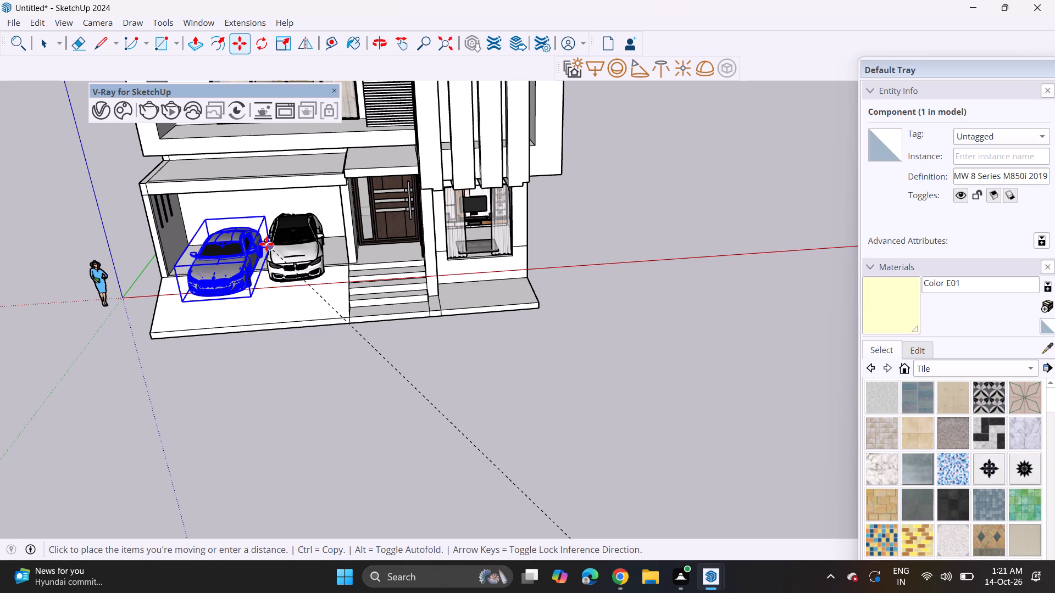
{"action": "left_click", "coordinate": [256, 240]}
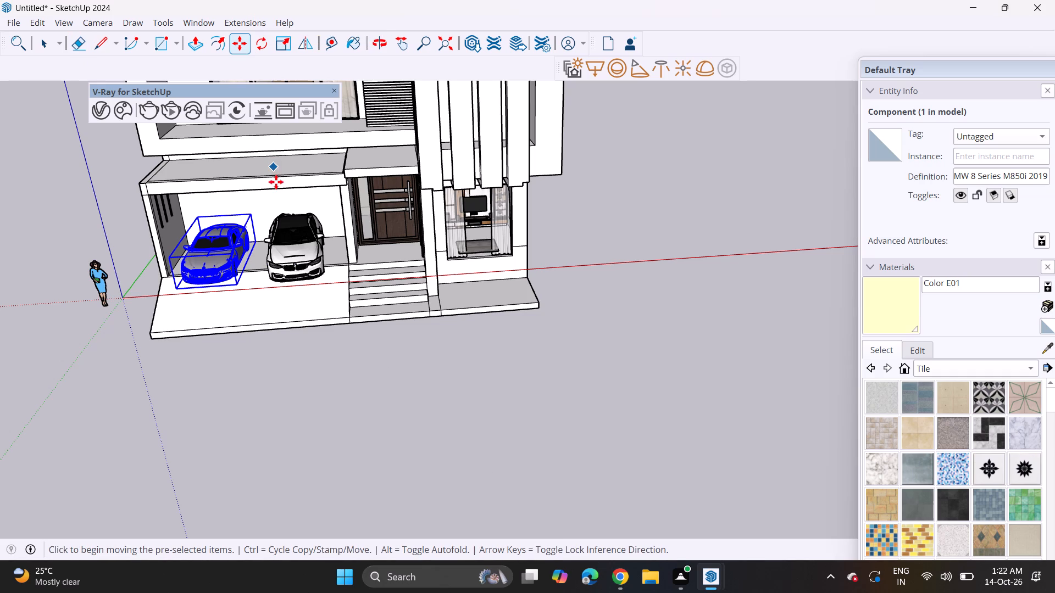
{"action": "key", "text": "space"}
{"action": "left_click", "coordinate": [287, 361]}
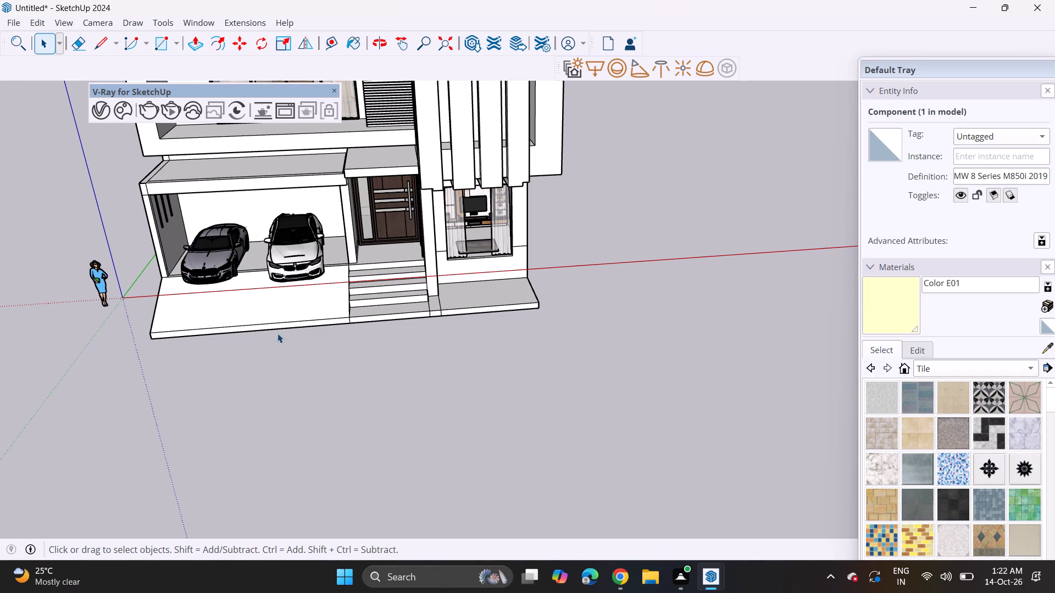
Scale the BMW 8 Series car up slightly and uniformly from its upper rear corner to match the white BMW.
{"action": "middle_click_drag", "start_coordinate": [277, 333], "coordinate": [203, 241]}
{"action": "scroll", "coordinate": [254, 251], "scroll_direction": "up", "scroll_amount": 3}
{"action": "middle_click", "coordinate": [254, 251]}
{"action": "scroll", "coordinate": [254, 251], "scroll_direction": "up", "scroll_amount": 2}
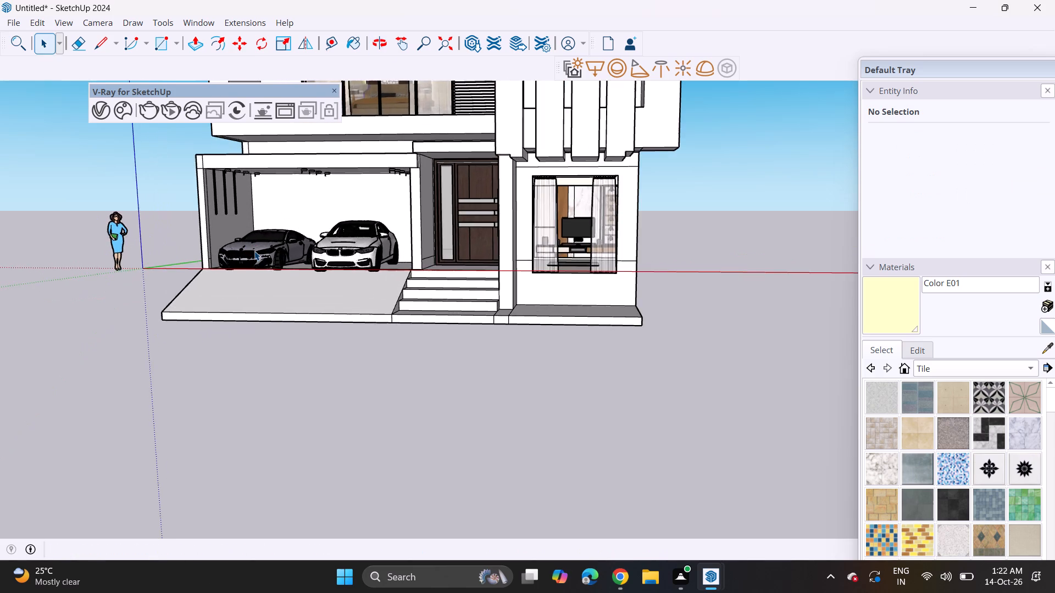
{"action": "scroll", "coordinate": [254, 251], "scroll_direction": "up", "scroll_amount": 4}
{"action": "middle_click", "coordinate": [254, 251]}
{"action": "scroll", "coordinate": [553, 365], "scroll_direction": "down", "scroll_amount": 6}
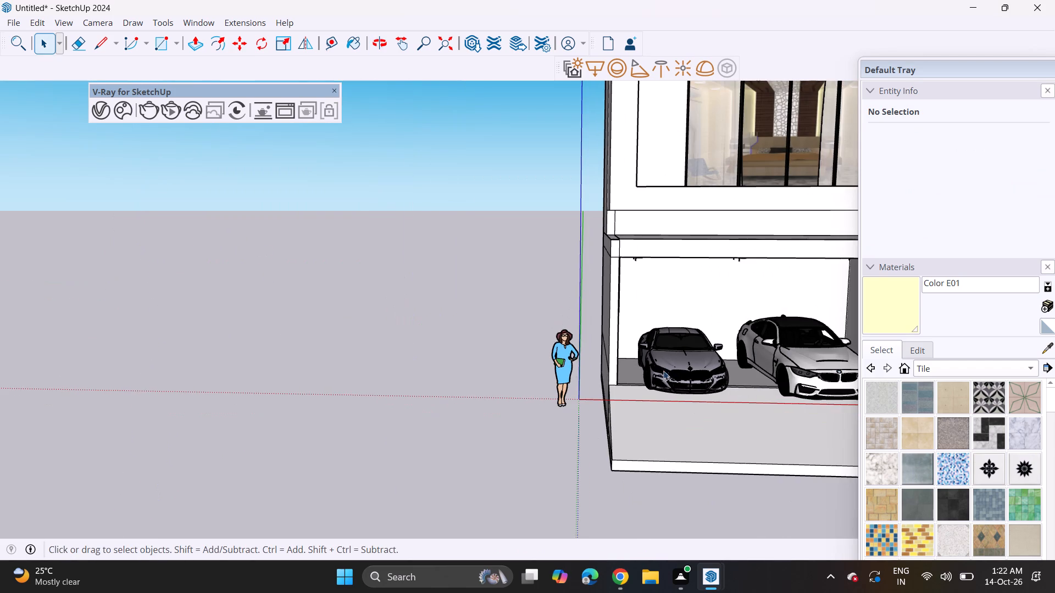
{"action": "middle_click_drag", "start_coordinate": [663, 371], "coordinate": [317, 360], "text": "shift"}
{"action": "left_click", "coordinate": [346, 356]}
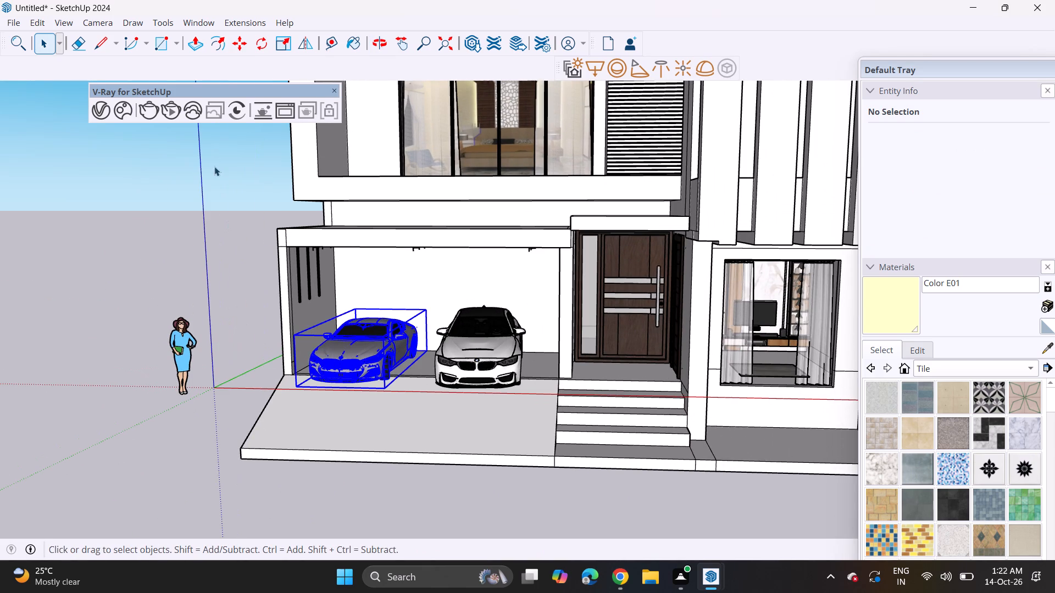
{"action": "left_click", "coordinate": [276, 40]}
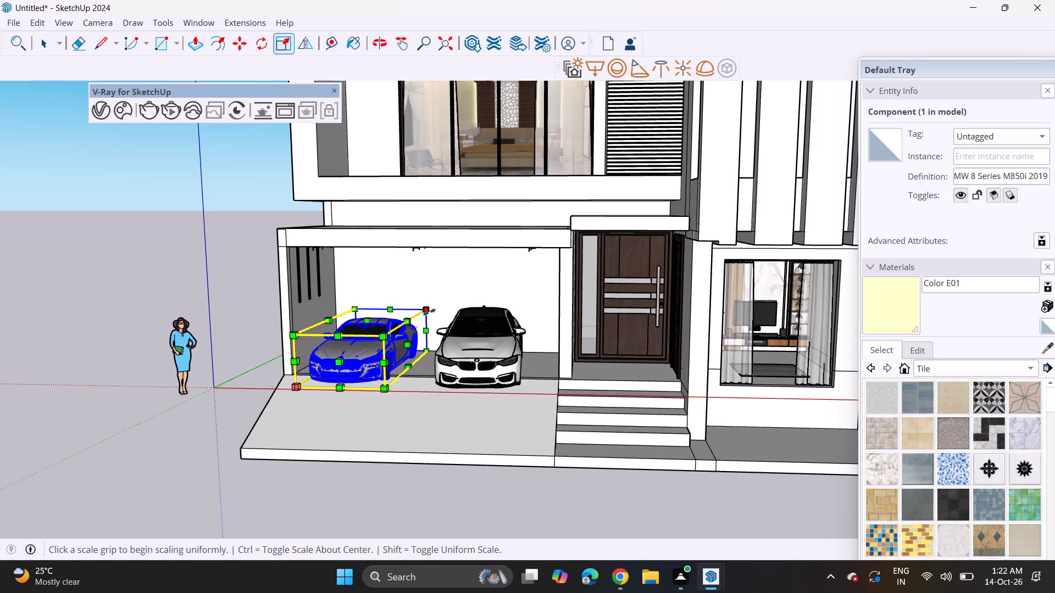
{"action": "left_click", "coordinate": [429, 312]}
{"action": "left_click", "coordinate": [443, 295]}
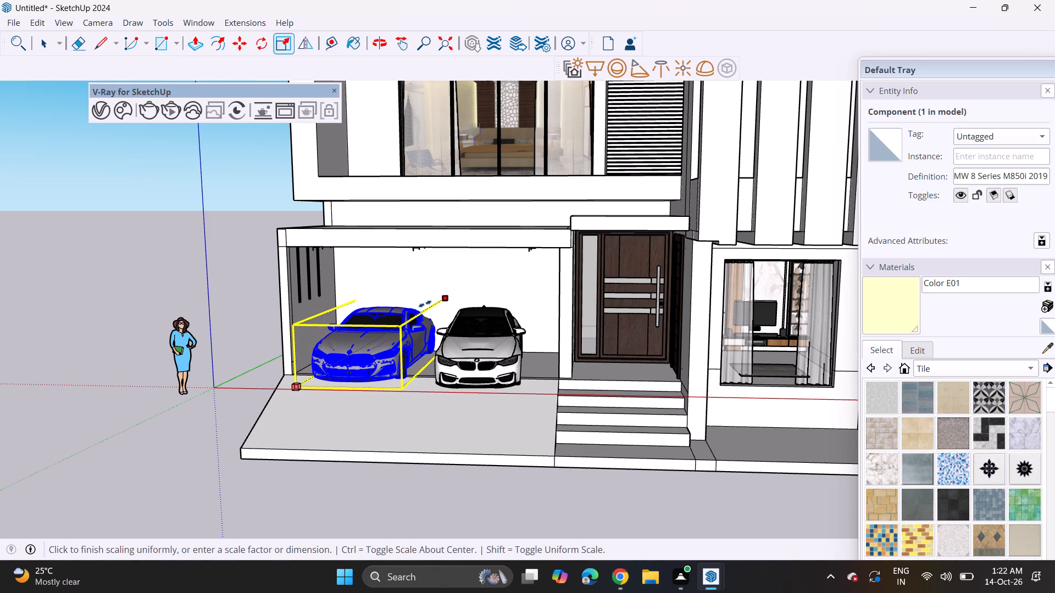
{"action": "scroll", "coordinate": [391, 316], "scroll_direction": "down", "scroll_amount": 4}
{"action": "left_click", "coordinate": [289, 309]}
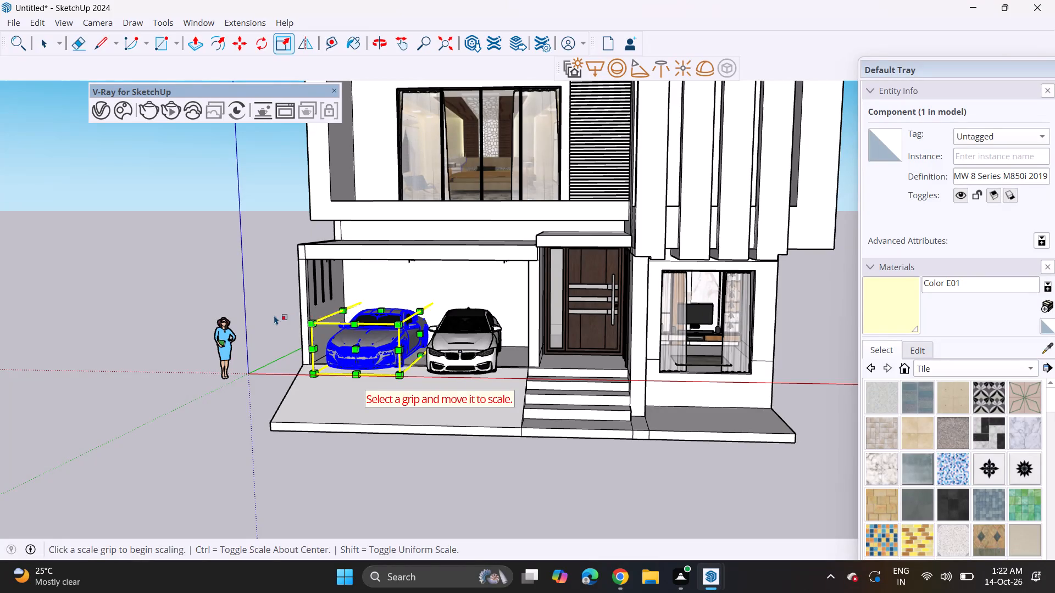
{"action": "key", "text": "space"}
{"action": "left_click", "coordinate": [264, 320]}
Inspect the size and placement of the two parked cars in the porch from several angles.
{"action": "middle_click_drag", "start_coordinate": [325, 366], "coordinate": [405, 340]}
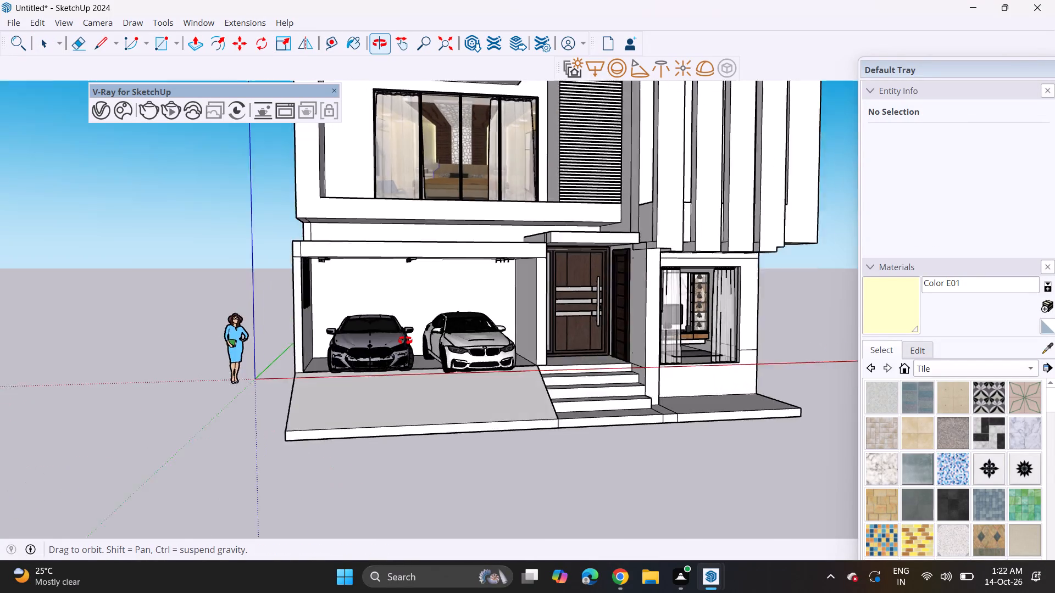
{"action": "middle_click_drag", "start_coordinate": [405, 340], "coordinate": [114, 366]}
{"action": "scroll", "coordinate": [425, 366], "scroll_direction": "up", "scroll_amount": 3}
{"action": "middle_click_drag", "start_coordinate": [418, 368], "coordinate": [517, 329]}
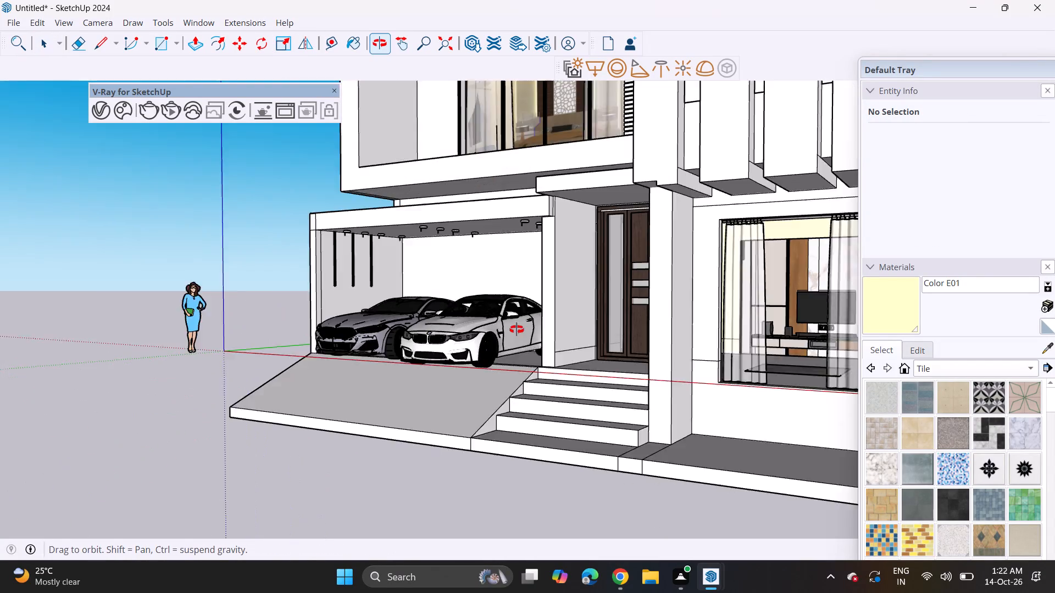
{"action": "middle_click_drag", "start_coordinate": [517, 329], "coordinate": [543, 392]}
{"action": "middle_click_drag", "start_coordinate": [408, 399], "coordinate": [502, 356]}
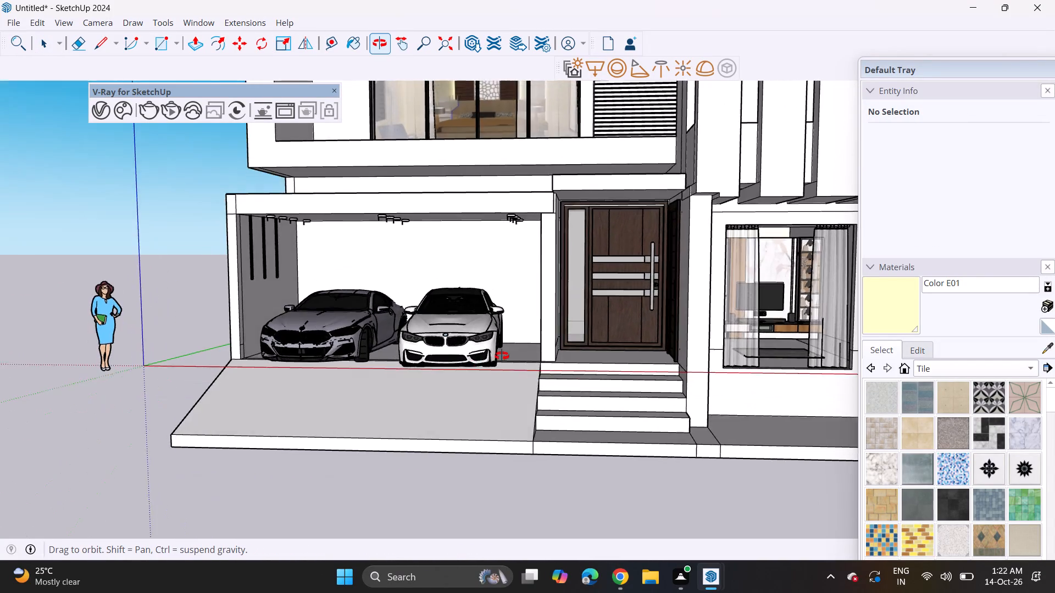
{"action": "middle_click_drag", "start_coordinate": [502, 356], "coordinate": [472, 386]}
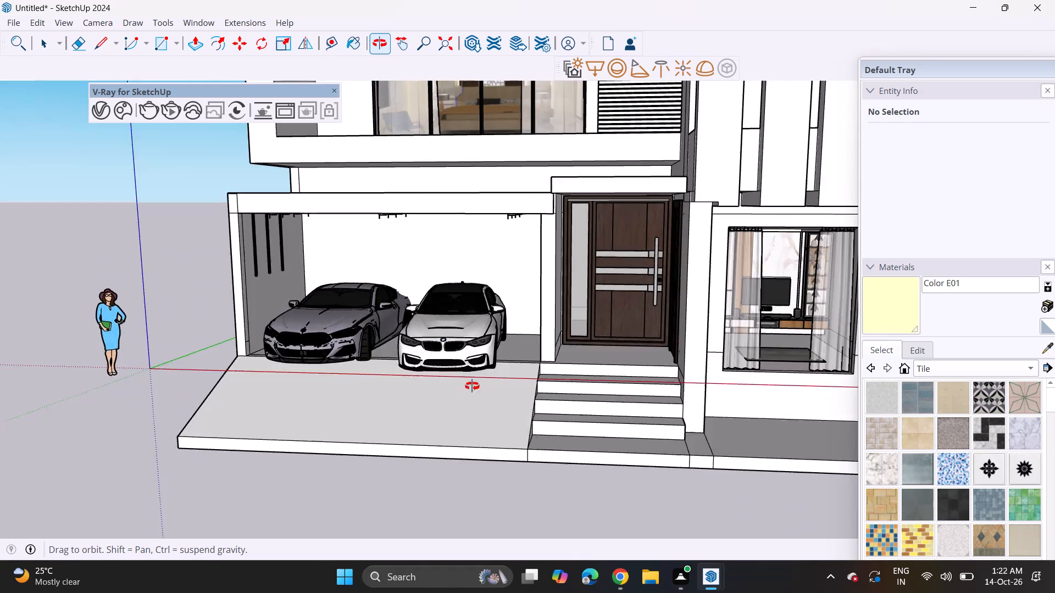
Push the driveway ramp's triangular side face inward, leaving only a narrow sloped strip beside the entrance steps.
{"action": "middle_click_drag", "start_coordinate": [472, 386], "coordinate": [828, 391]}
{"action": "scroll", "coordinate": [536, 430], "scroll_direction": "down", "scroll_amount": 6}
{"action": "middle_click_drag", "start_coordinate": [504, 456], "coordinate": [491, 390], "text": "shift"}
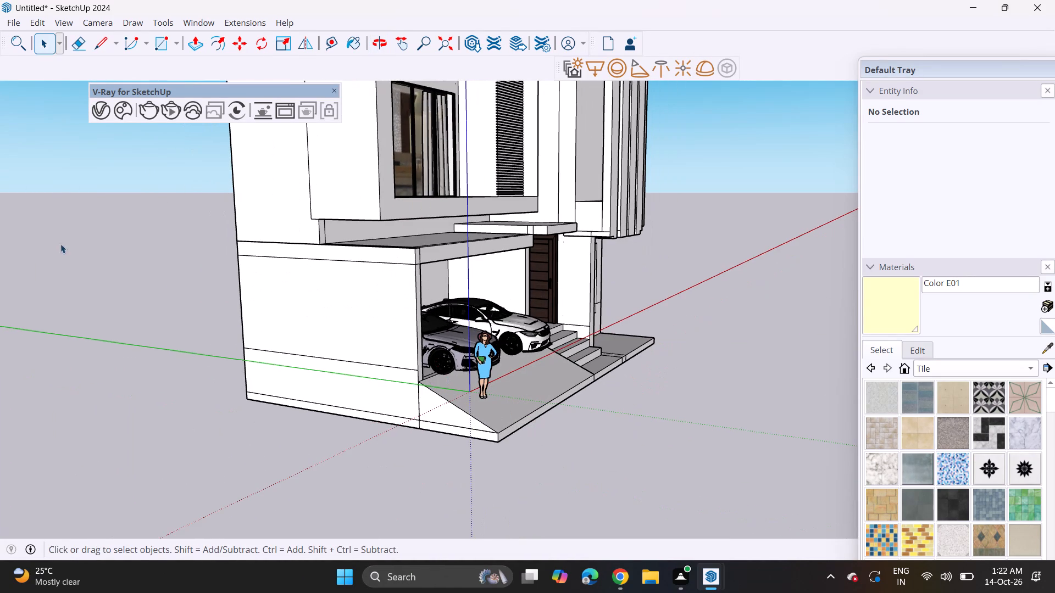
{"action": "left_click_drag", "start_coordinate": [186, 42], "coordinate": [191, 45]}
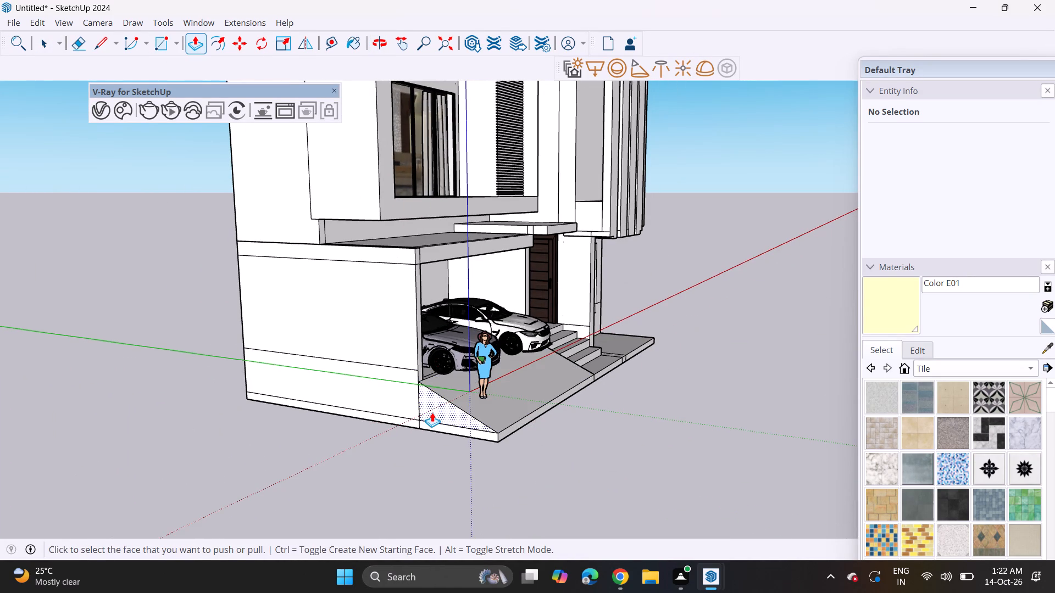
{"action": "left_click", "coordinate": [432, 412]}
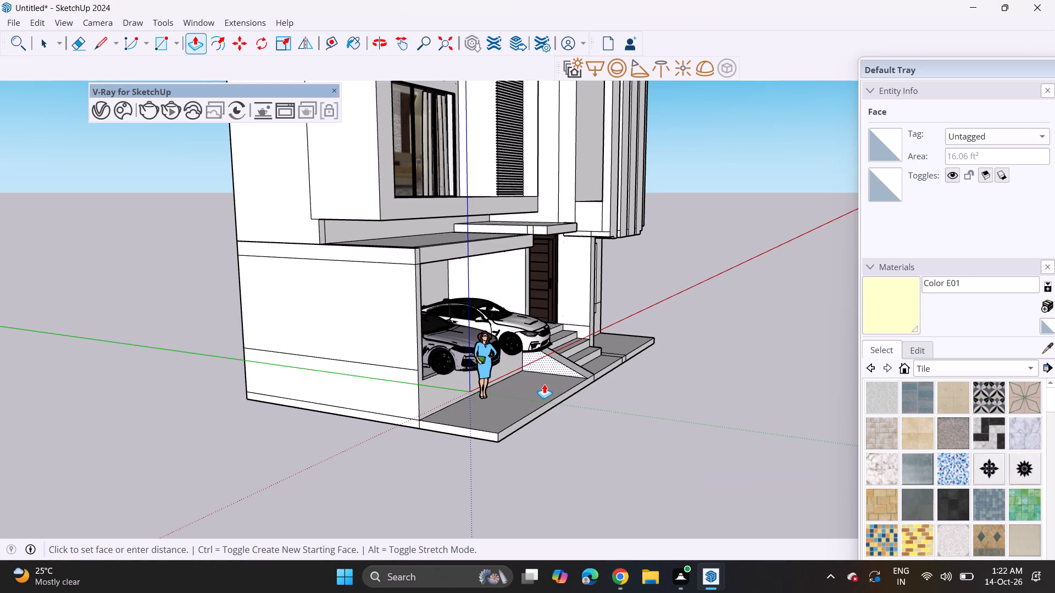
{"action": "left_click", "coordinate": [545, 381]}
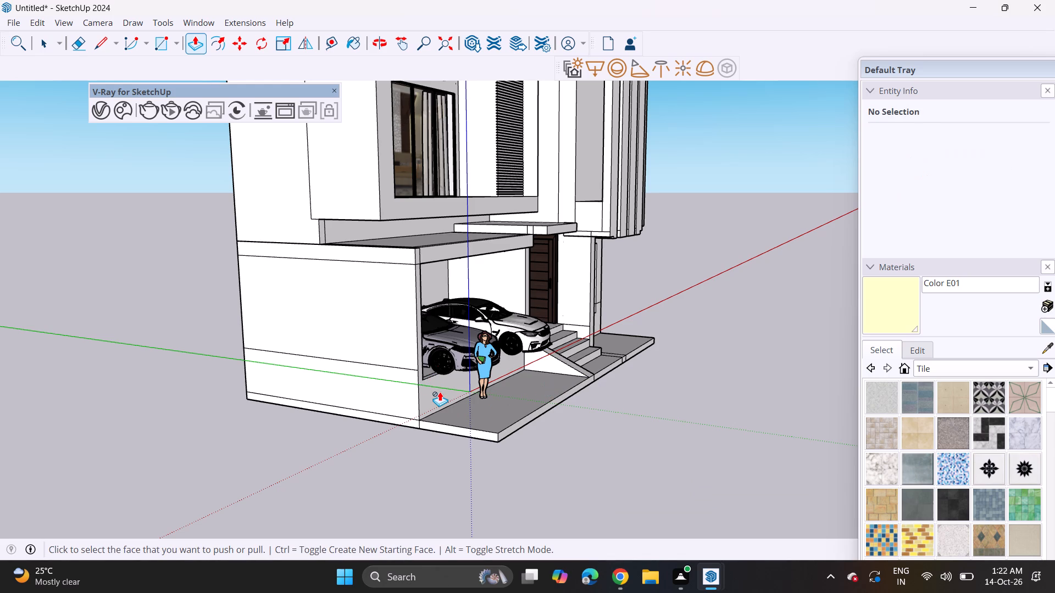
Draw a rectangular strip on the lower slab along the porch front and raise it to the porch floor level.
{"action": "scroll", "coordinate": [440, 391], "scroll_direction": "up", "scroll_amount": 2}
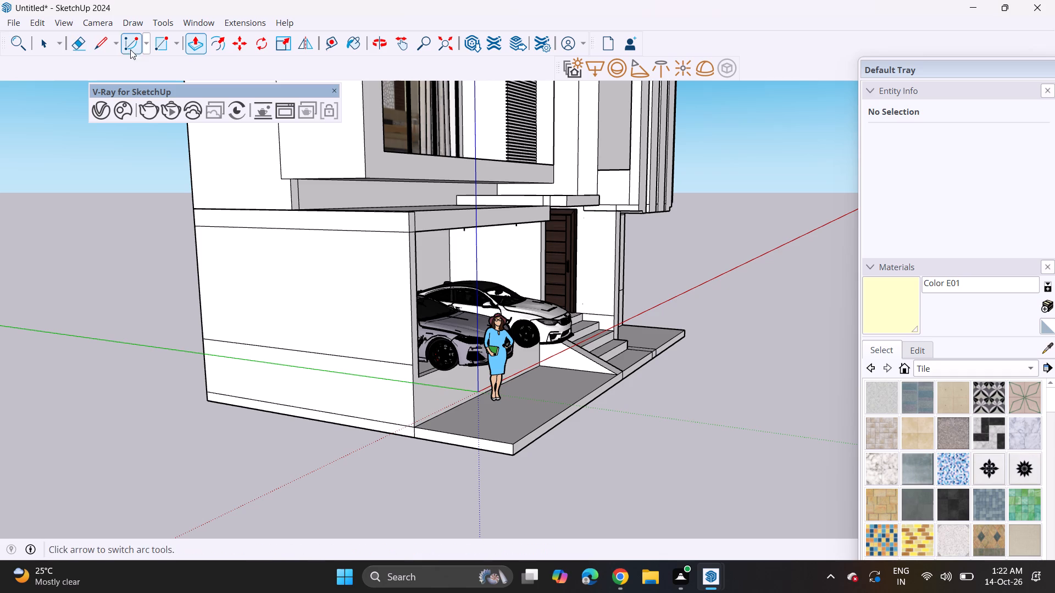
{"action": "left_click", "coordinate": [166, 43]}
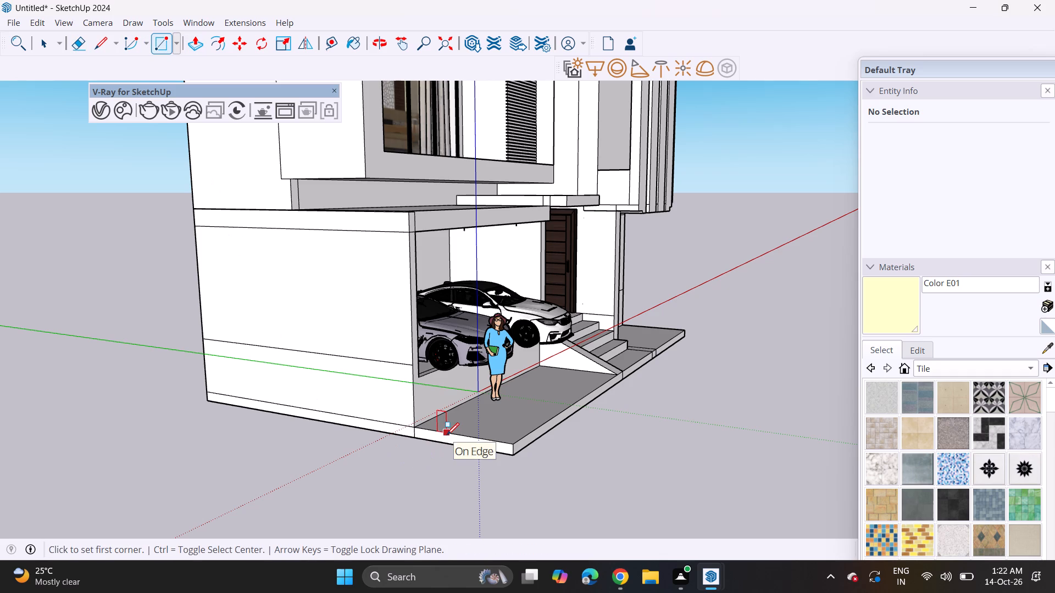
{"action": "left_click", "coordinate": [447, 435]}
{"action": "left_click", "coordinate": [562, 368]}
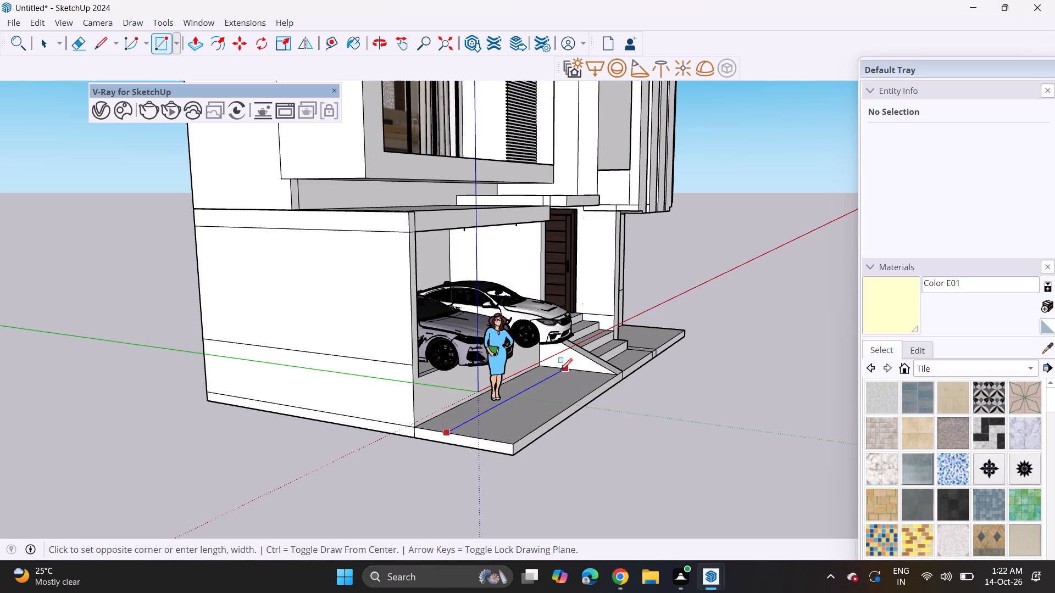
{"action": "left_click", "coordinate": [545, 367]}
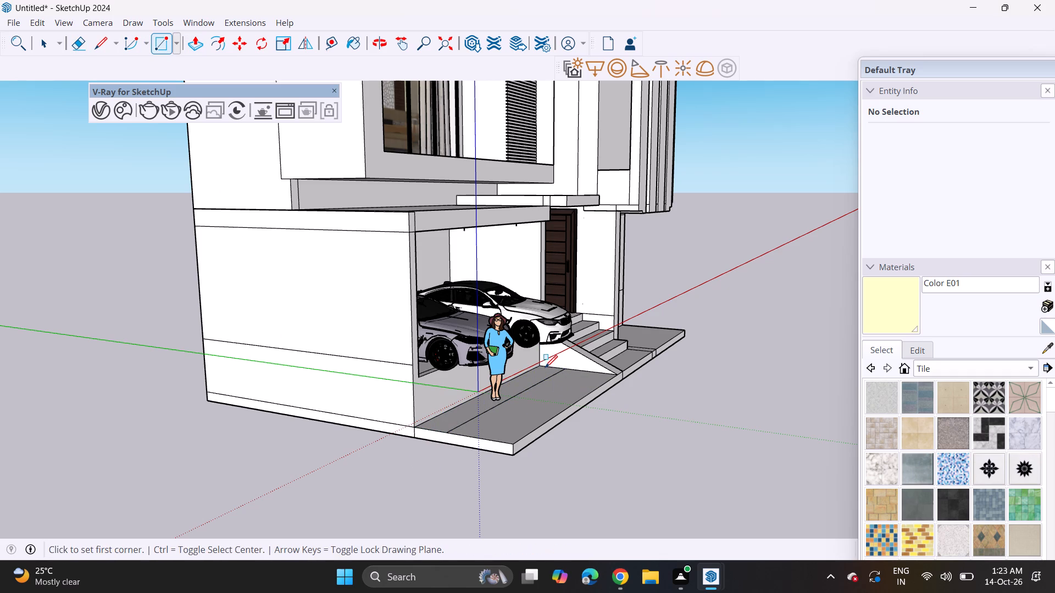
{"action": "left_click", "coordinate": [190, 44]}
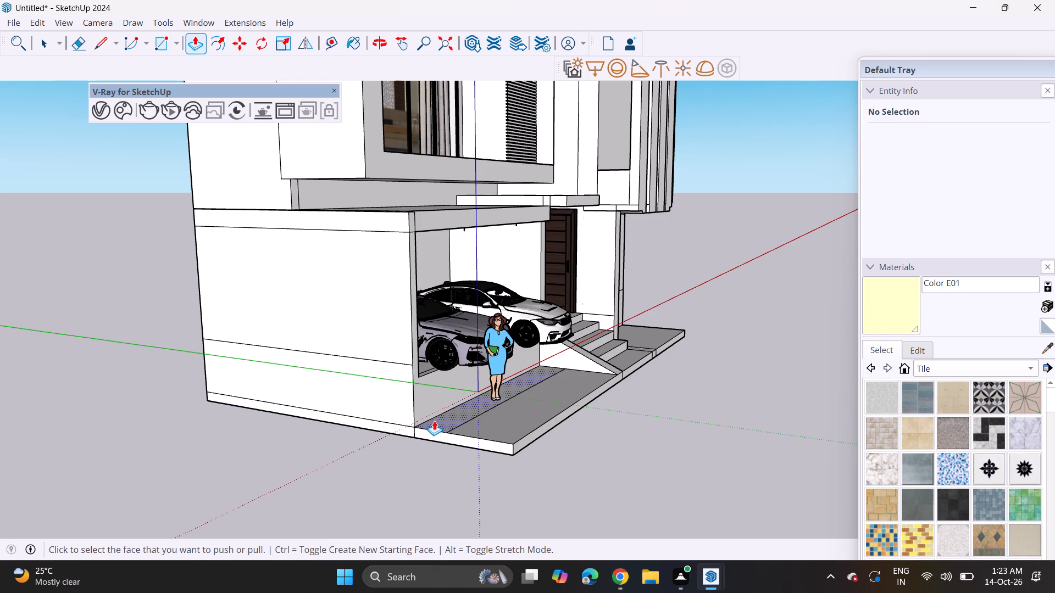
{"action": "left_click", "coordinate": [434, 421]}
{"action": "left_click", "coordinate": [420, 376]}
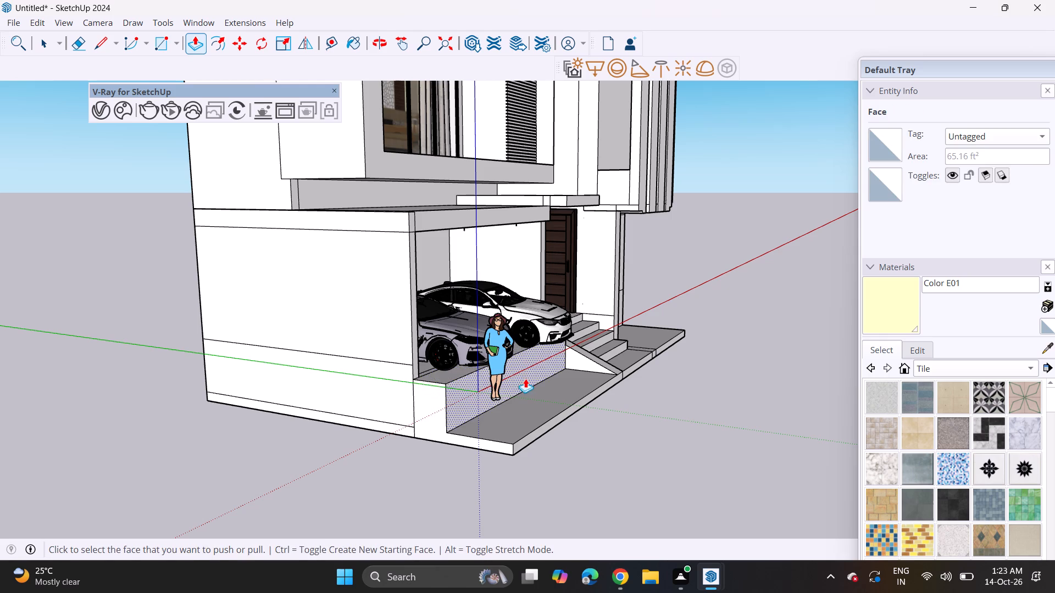
Push/Pull the small triangular end face of the raised porch strip where it meets the ramp and entrance steps.
{"action": "middle_click_drag", "start_coordinate": [525, 378], "coordinate": [153, 436]}
{"action": "middle_click_drag", "start_coordinate": [365, 383], "coordinate": [495, 453]}
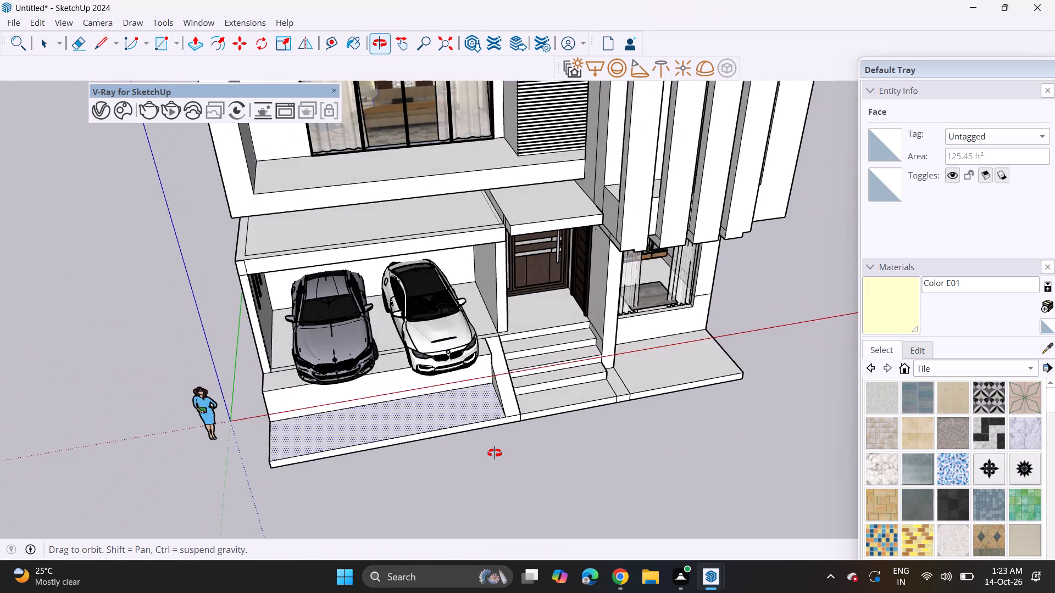
{"action": "middle_click_drag", "start_coordinate": [495, 453], "coordinate": [575, 422]}
{"action": "scroll", "coordinate": [507, 365], "scroll_direction": "up", "scroll_amount": 1}
{"action": "middle_click_drag", "start_coordinate": [507, 365], "coordinate": [139, 361]}
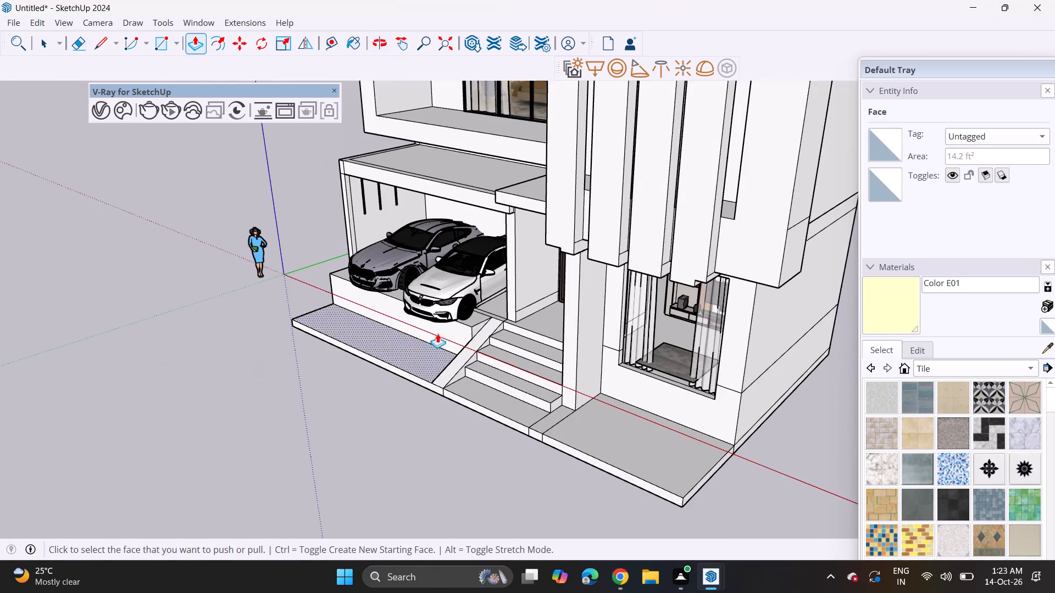
{"action": "scroll", "coordinate": [464, 313], "scroll_direction": "up", "scroll_amount": 8}
{"action": "left_click", "coordinate": [457, 335]}
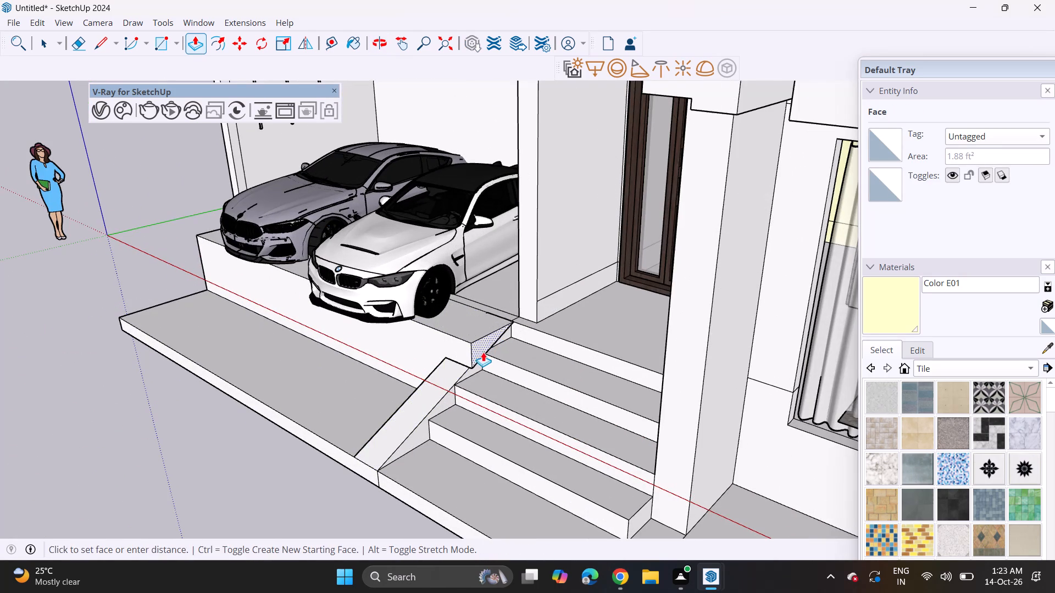
{"action": "left_click", "coordinate": [454, 378]}
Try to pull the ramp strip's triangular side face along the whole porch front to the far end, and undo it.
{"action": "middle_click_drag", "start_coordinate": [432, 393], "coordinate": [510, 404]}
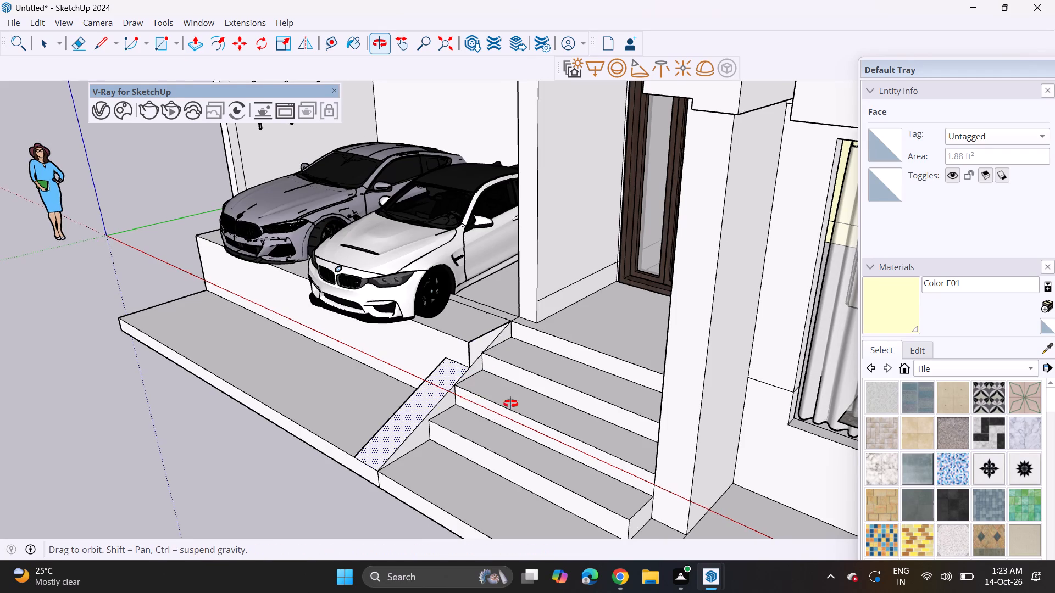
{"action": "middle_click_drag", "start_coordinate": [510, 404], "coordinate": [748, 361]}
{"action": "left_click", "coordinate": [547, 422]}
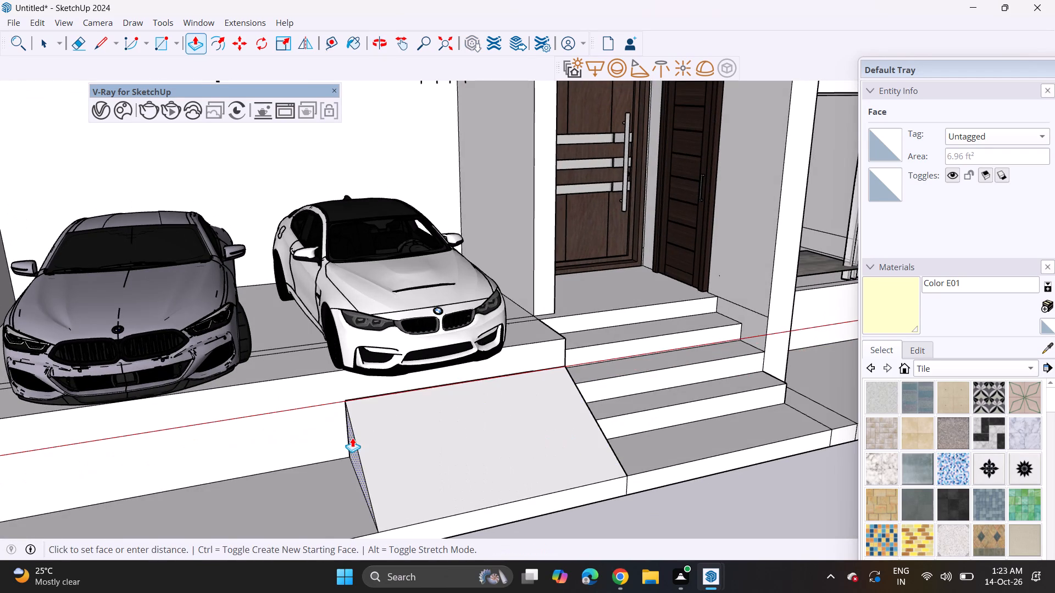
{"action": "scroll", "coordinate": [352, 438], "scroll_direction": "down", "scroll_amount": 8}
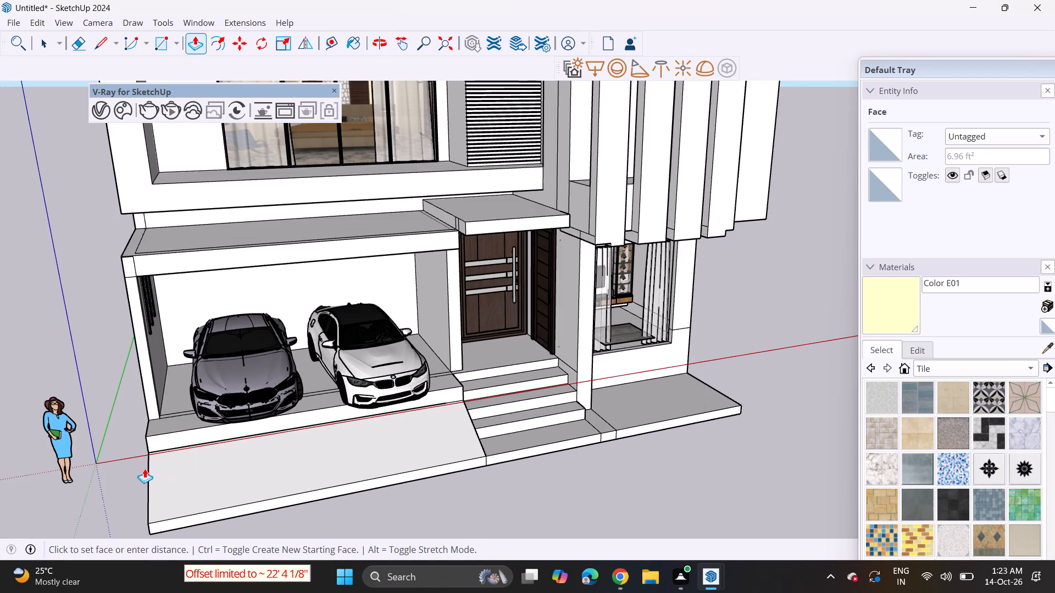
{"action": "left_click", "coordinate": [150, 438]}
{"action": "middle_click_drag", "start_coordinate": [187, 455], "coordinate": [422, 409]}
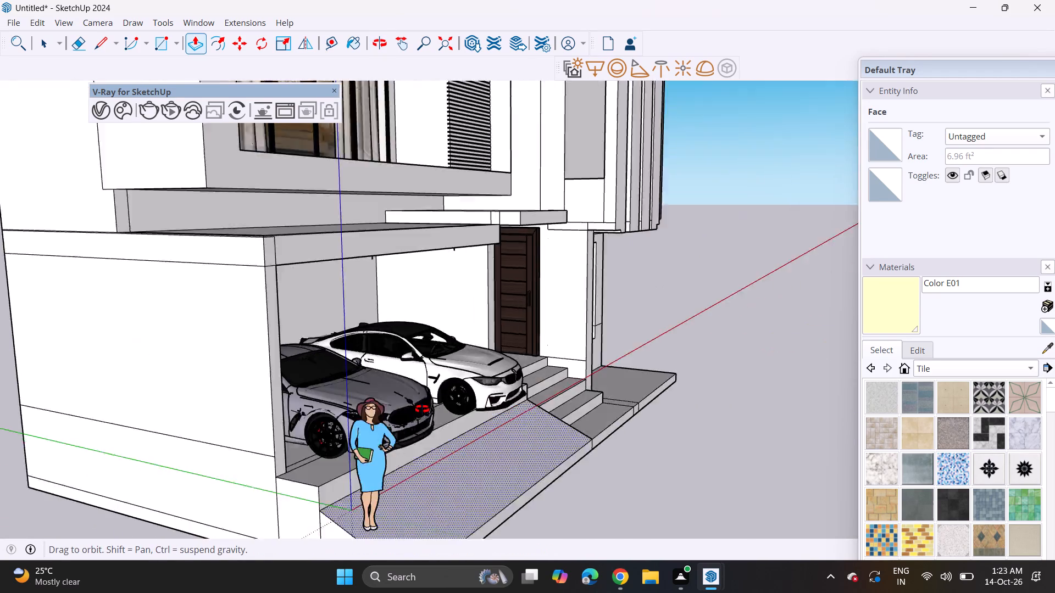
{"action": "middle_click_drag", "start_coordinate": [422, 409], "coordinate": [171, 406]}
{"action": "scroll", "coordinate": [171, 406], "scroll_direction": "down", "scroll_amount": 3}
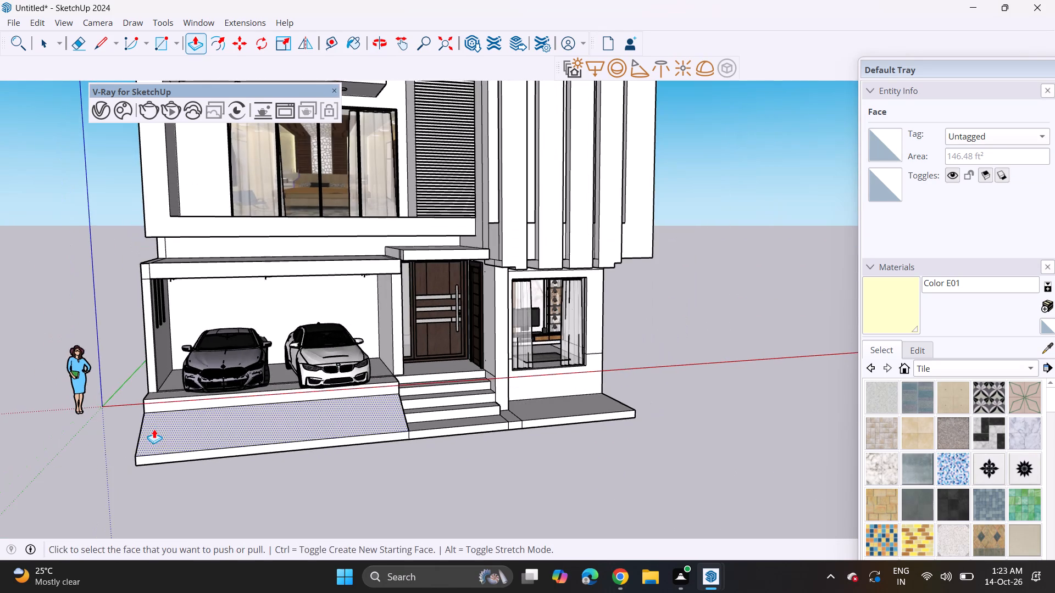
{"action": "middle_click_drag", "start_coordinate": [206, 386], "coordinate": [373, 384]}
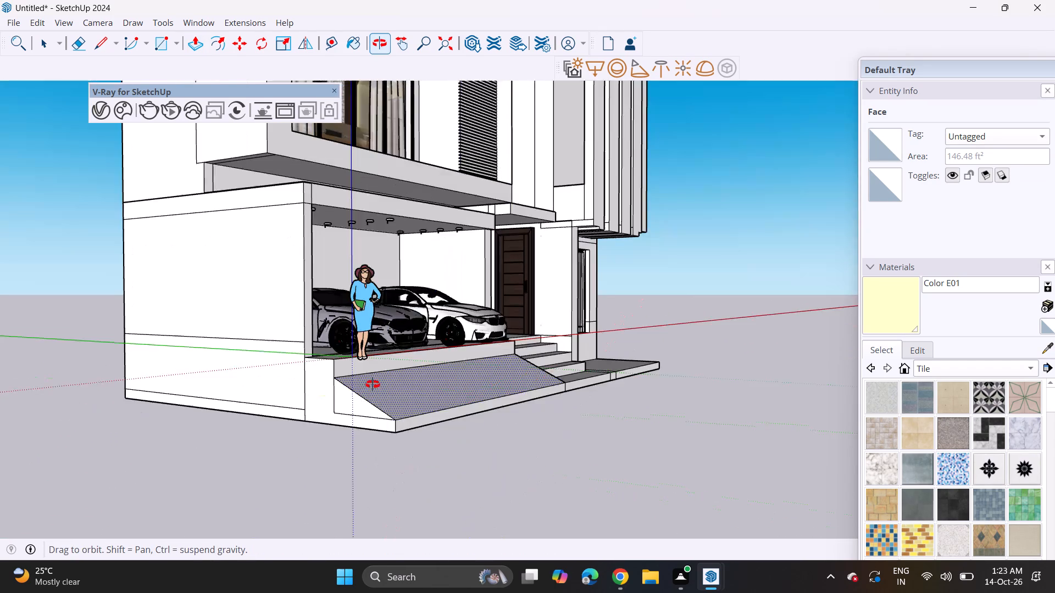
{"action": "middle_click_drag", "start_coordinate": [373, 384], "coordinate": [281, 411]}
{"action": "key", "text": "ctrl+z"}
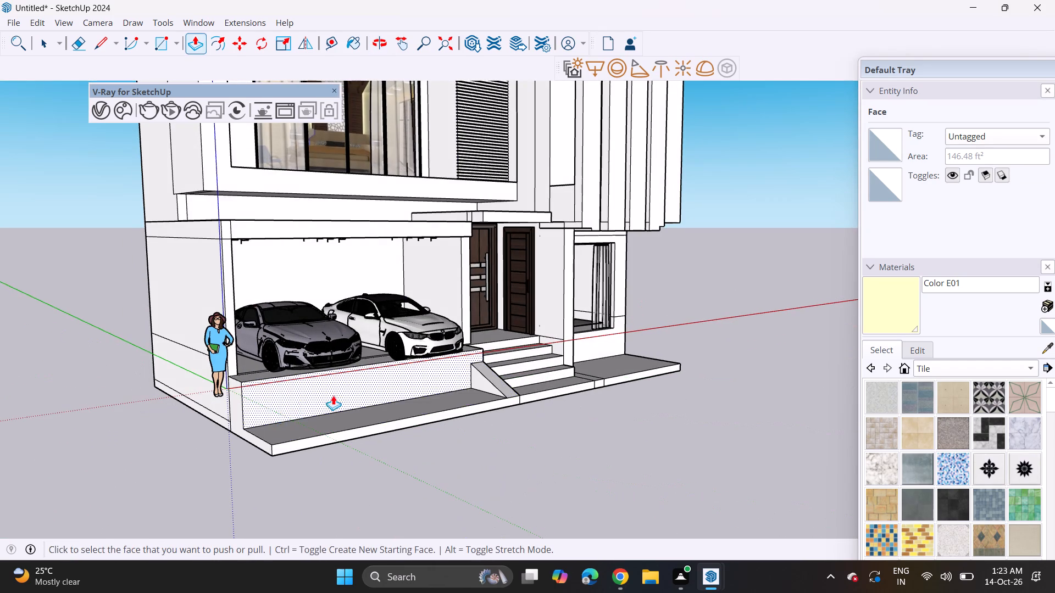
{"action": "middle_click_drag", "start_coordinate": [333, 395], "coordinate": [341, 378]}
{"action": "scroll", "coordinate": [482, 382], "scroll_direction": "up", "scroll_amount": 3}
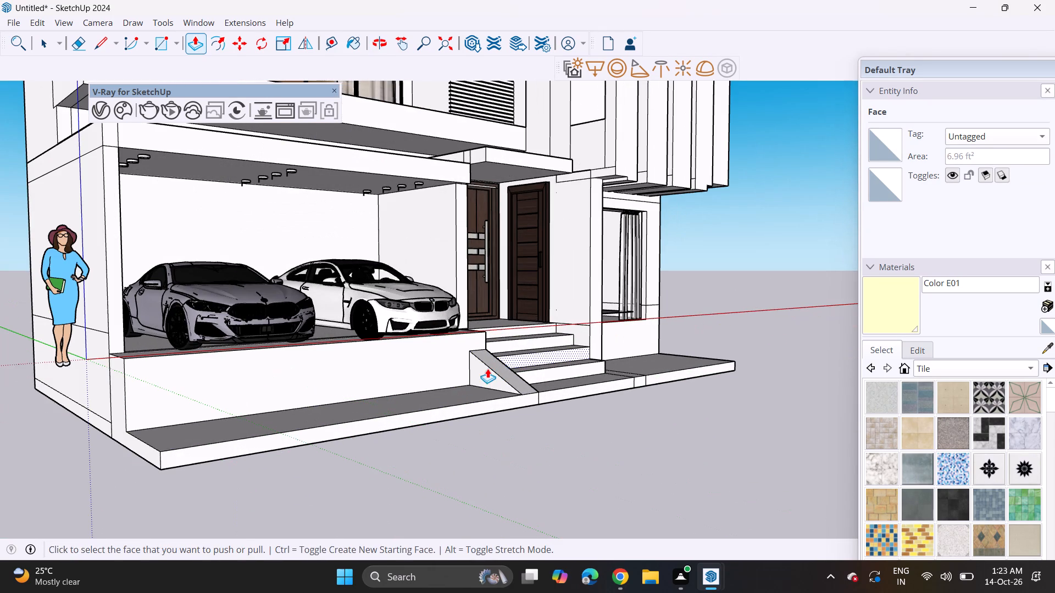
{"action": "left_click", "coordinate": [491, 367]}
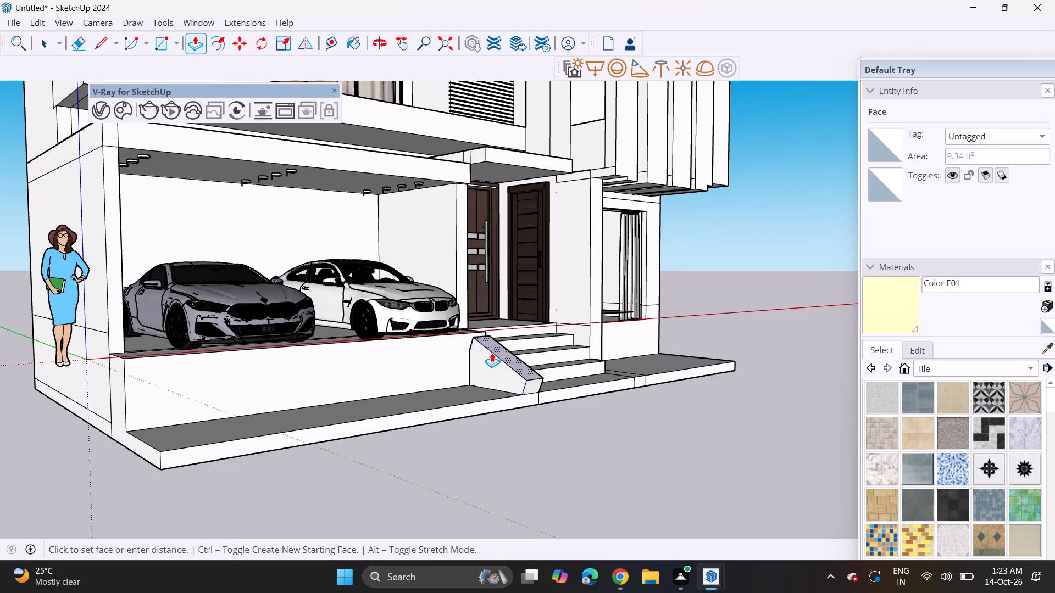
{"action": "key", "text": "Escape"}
Draw a sloped line from the raised porch strip's far corner to the slab's outer corner, and extrude the triangle across to the entrance steps.
{"action": "middle_click_drag", "start_coordinate": [490, 380], "coordinate": [313, 433]}
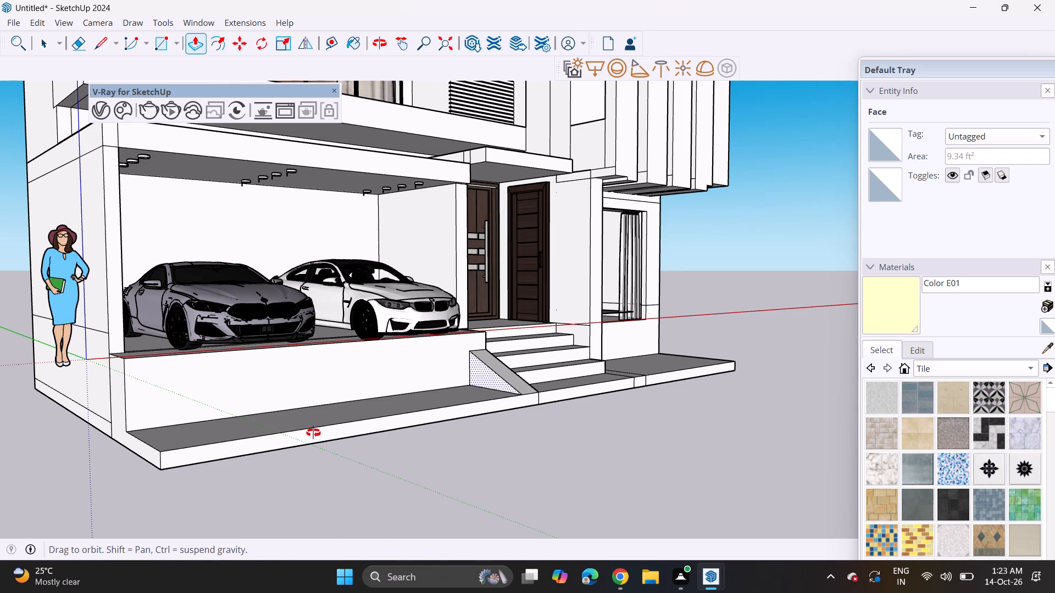
{"action": "middle_click_drag", "start_coordinate": [313, 433], "coordinate": [143, 414]}
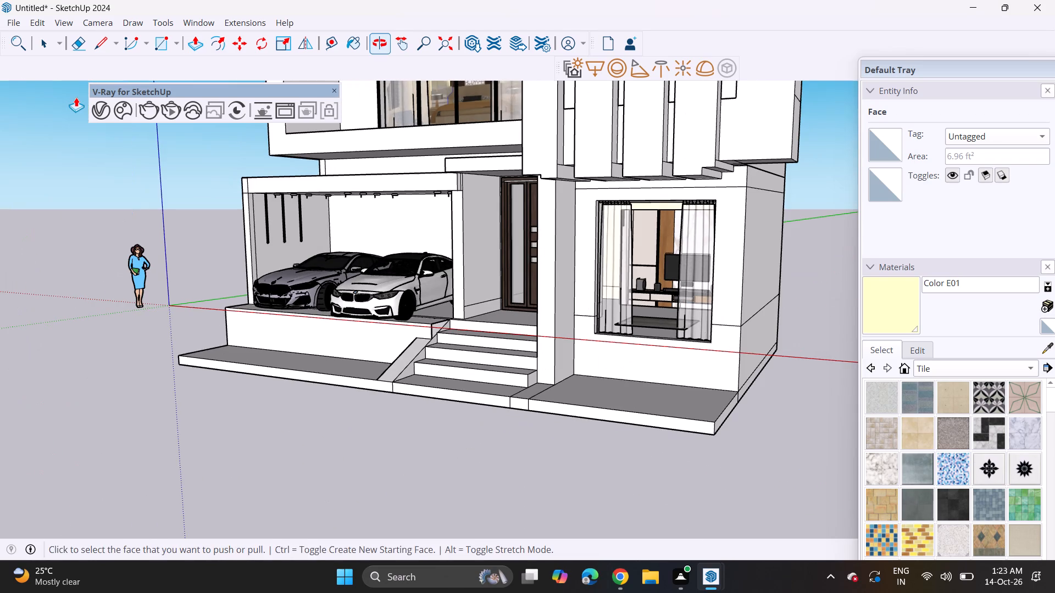
{"action": "left_click", "coordinate": [97, 49]}
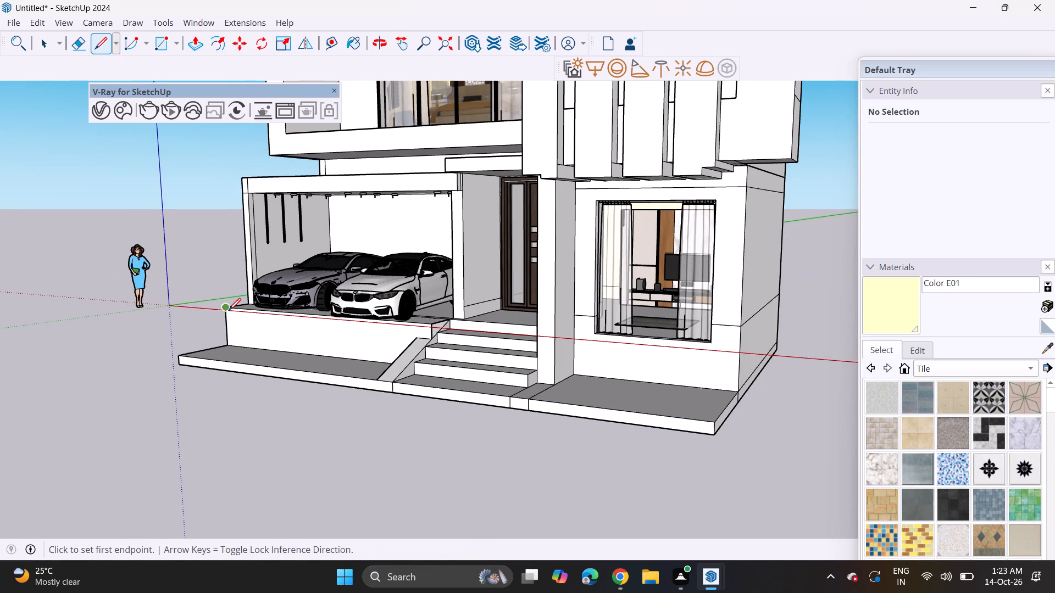
{"action": "left_click", "coordinate": [229, 310]}
{"action": "left_click", "coordinate": [179, 359]}
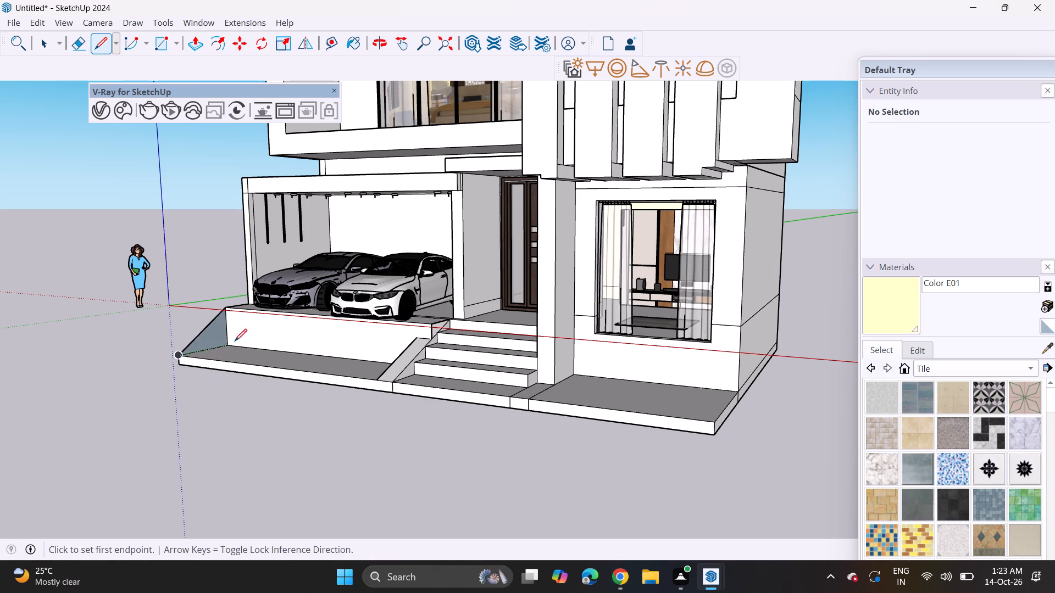
{"action": "left_click", "coordinate": [191, 46]}
{"action": "left_click", "coordinate": [215, 335]}
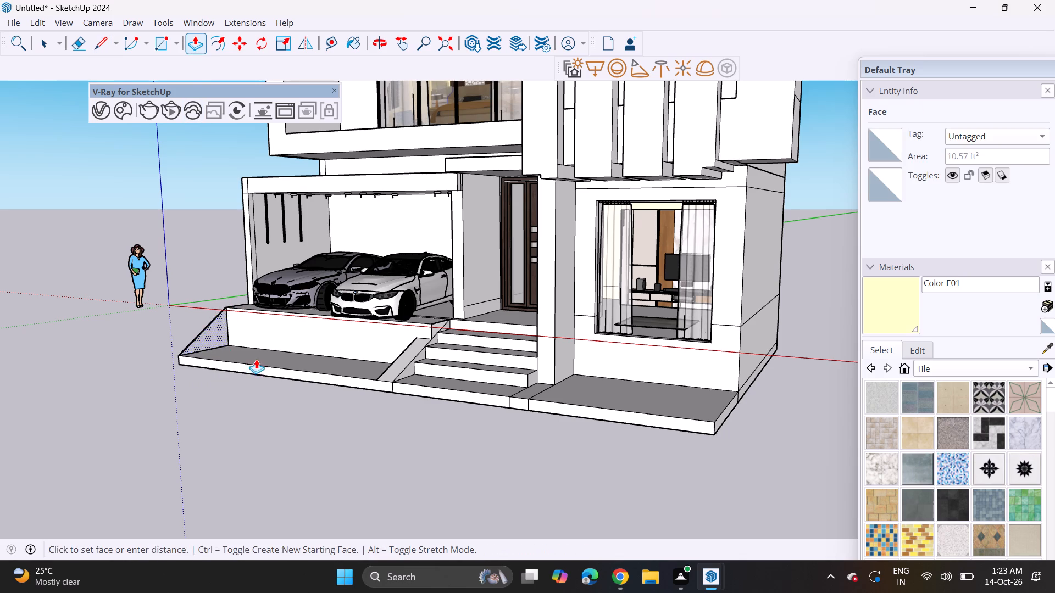
{"action": "left_click", "coordinate": [400, 382]}
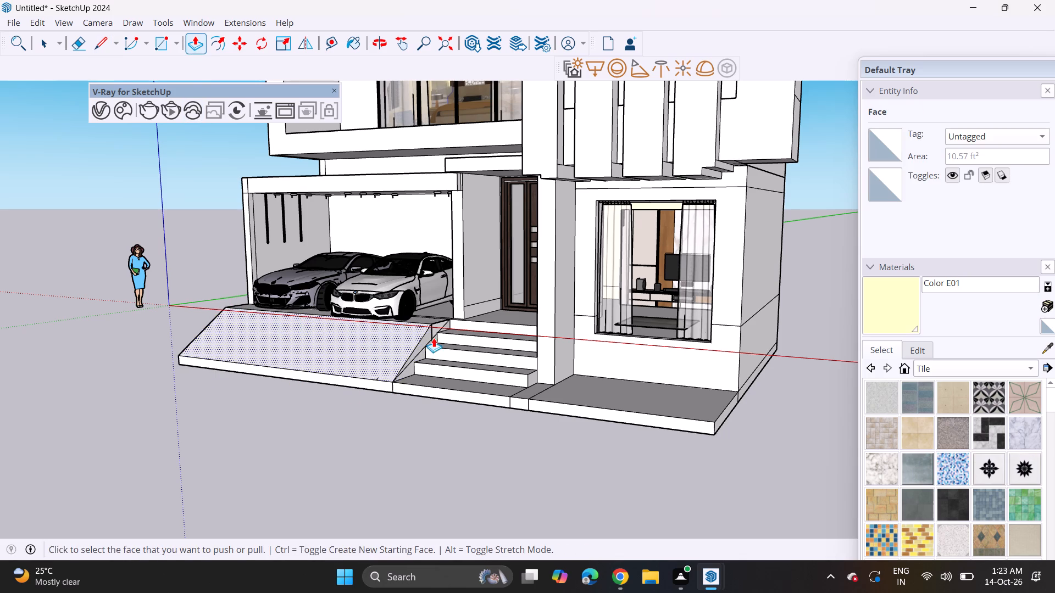
Erase the leftover diagonal edge on the ramp's side face beside the entrance steps.
{"action": "scroll", "coordinate": [435, 338], "scroll_direction": "up", "scroll_amount": 16}
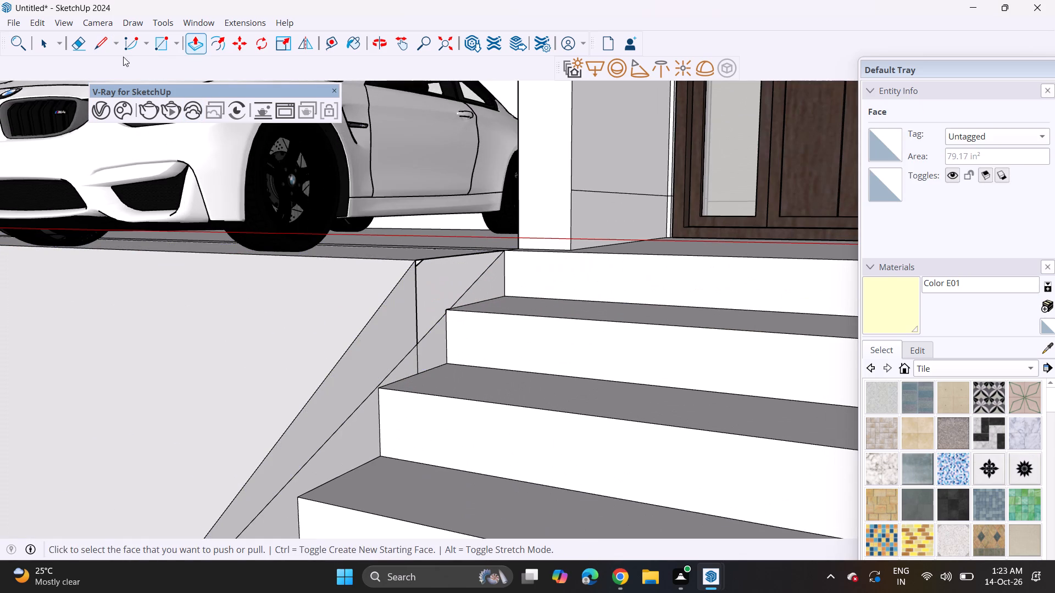
{"action": "left_click", "coordinate": [72, 43]}
{"action": "left_click", "coordinate": [398, 365]}
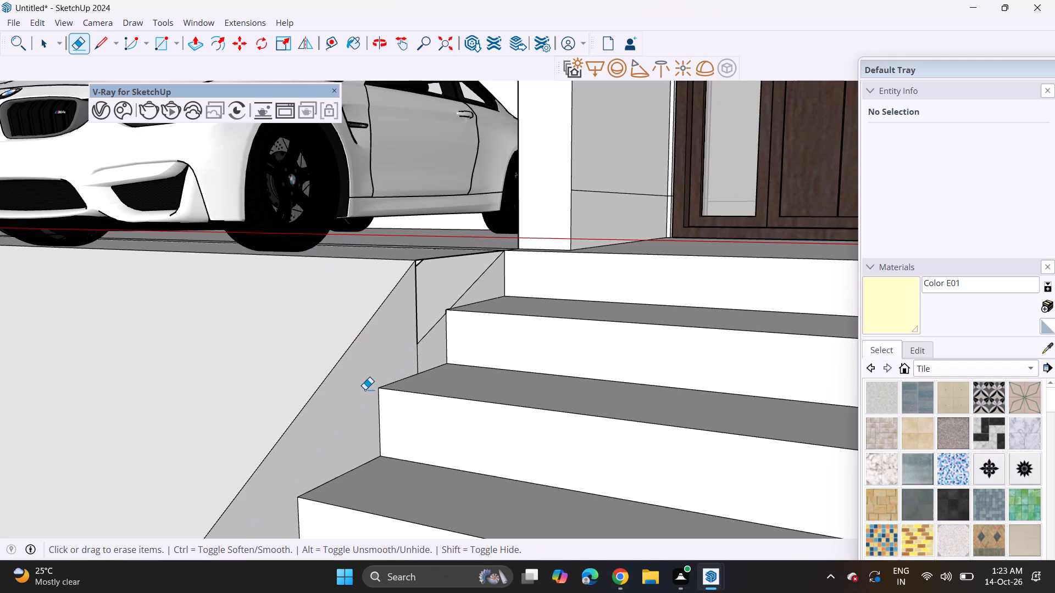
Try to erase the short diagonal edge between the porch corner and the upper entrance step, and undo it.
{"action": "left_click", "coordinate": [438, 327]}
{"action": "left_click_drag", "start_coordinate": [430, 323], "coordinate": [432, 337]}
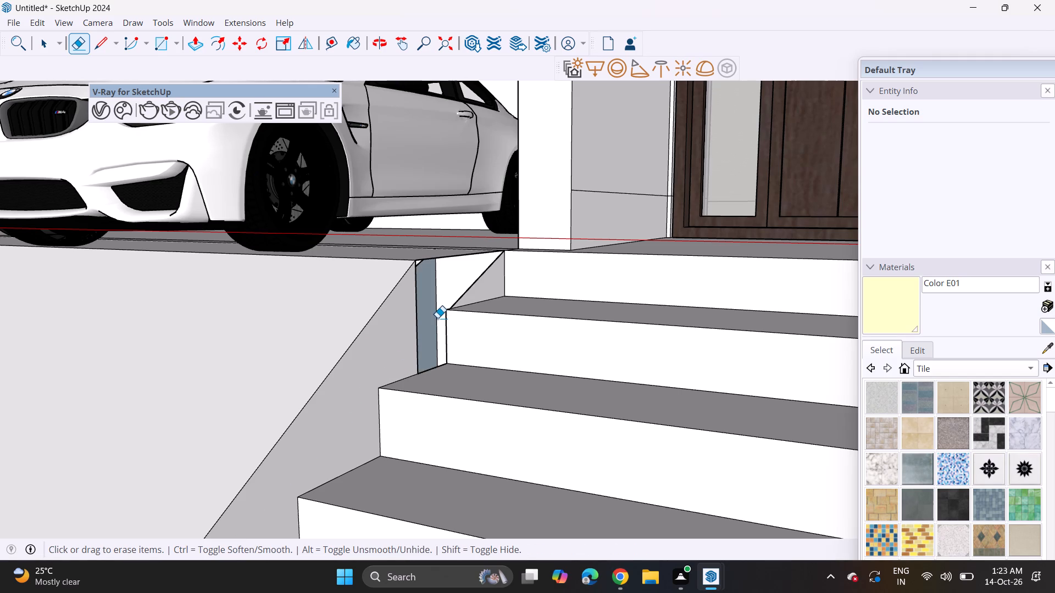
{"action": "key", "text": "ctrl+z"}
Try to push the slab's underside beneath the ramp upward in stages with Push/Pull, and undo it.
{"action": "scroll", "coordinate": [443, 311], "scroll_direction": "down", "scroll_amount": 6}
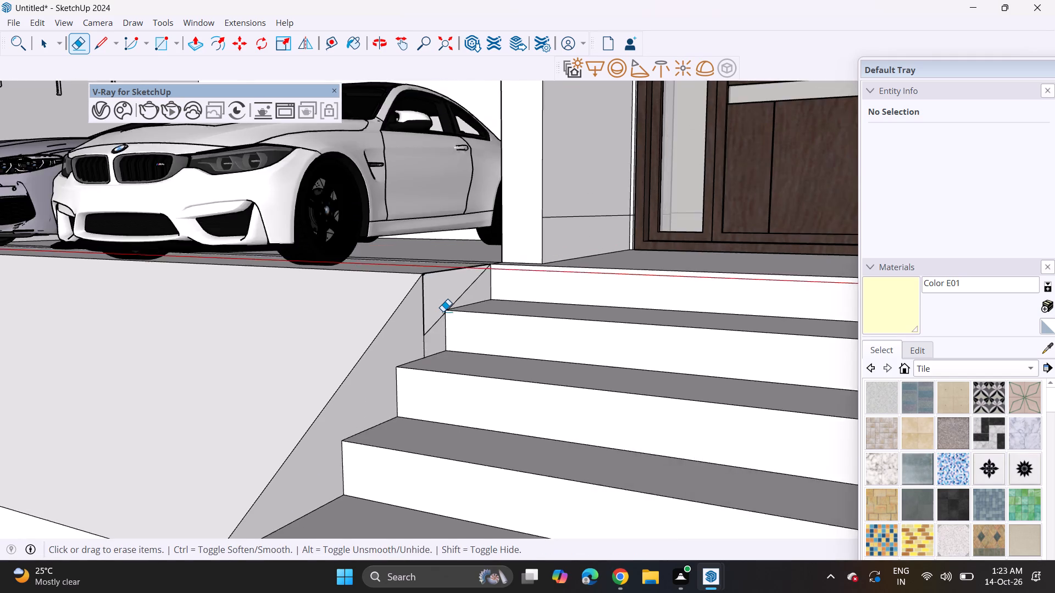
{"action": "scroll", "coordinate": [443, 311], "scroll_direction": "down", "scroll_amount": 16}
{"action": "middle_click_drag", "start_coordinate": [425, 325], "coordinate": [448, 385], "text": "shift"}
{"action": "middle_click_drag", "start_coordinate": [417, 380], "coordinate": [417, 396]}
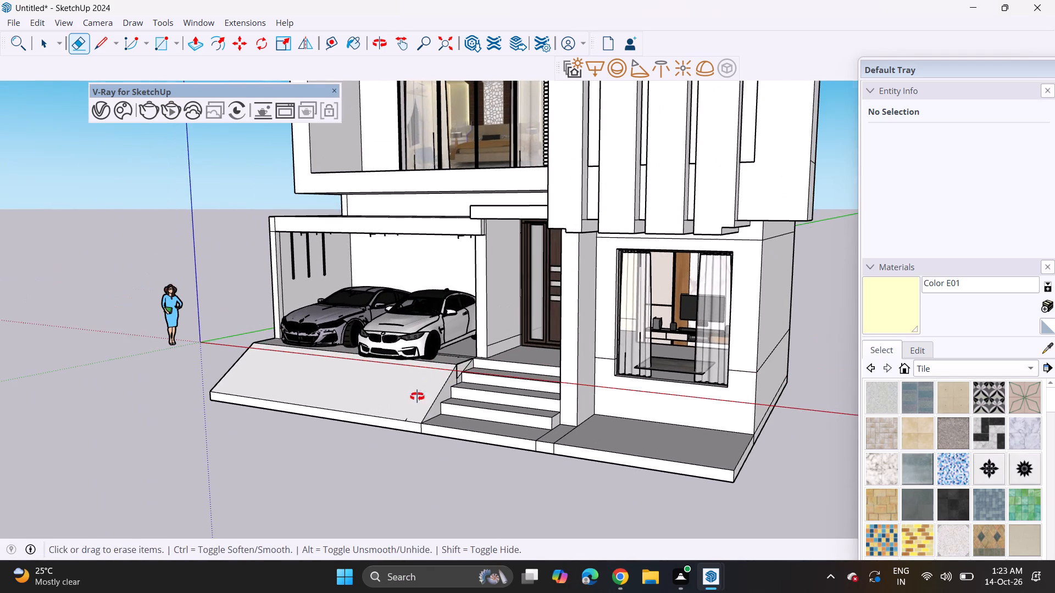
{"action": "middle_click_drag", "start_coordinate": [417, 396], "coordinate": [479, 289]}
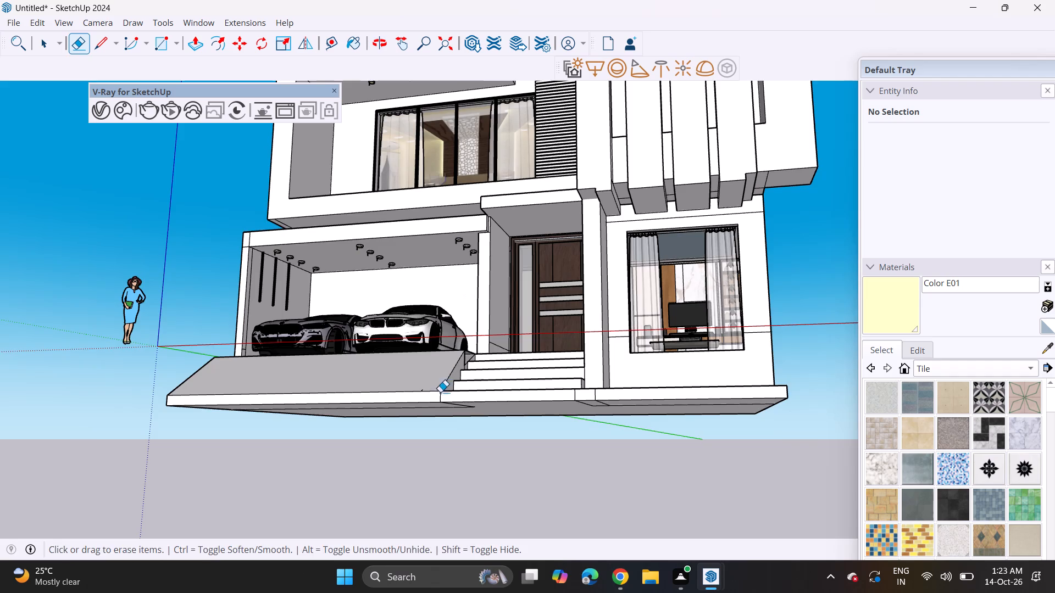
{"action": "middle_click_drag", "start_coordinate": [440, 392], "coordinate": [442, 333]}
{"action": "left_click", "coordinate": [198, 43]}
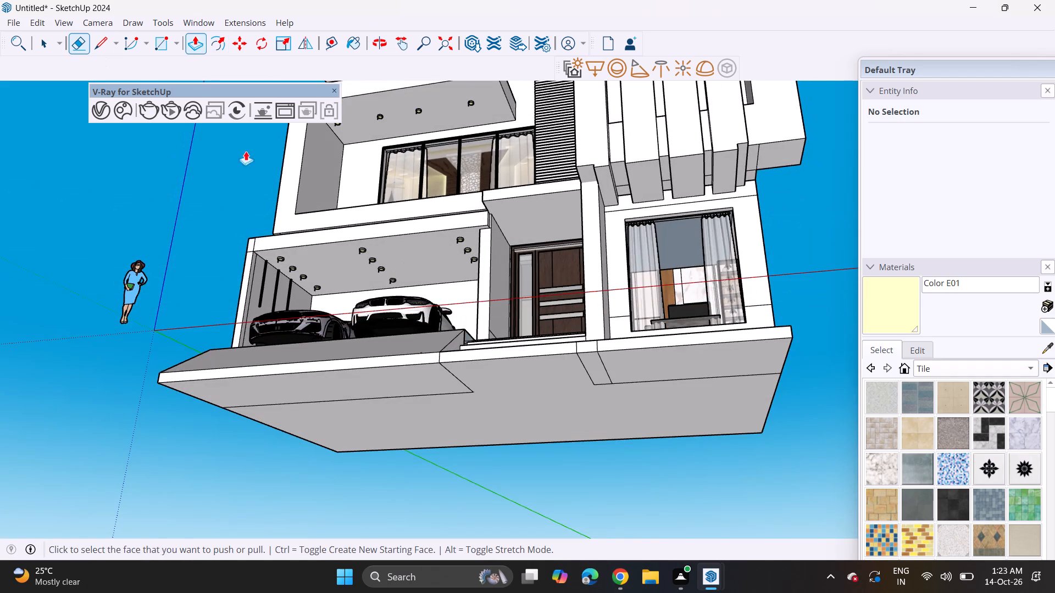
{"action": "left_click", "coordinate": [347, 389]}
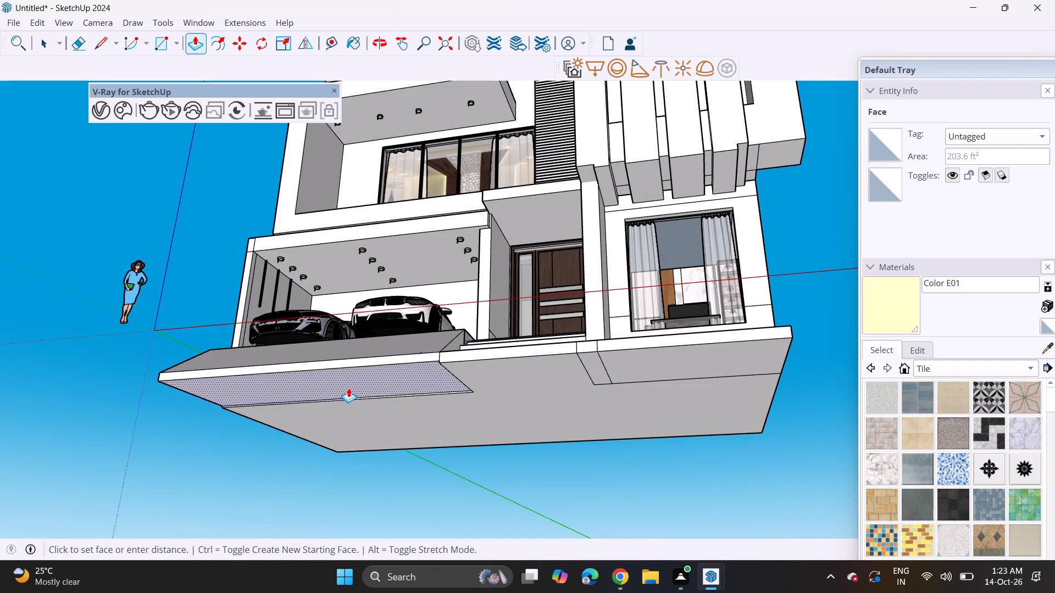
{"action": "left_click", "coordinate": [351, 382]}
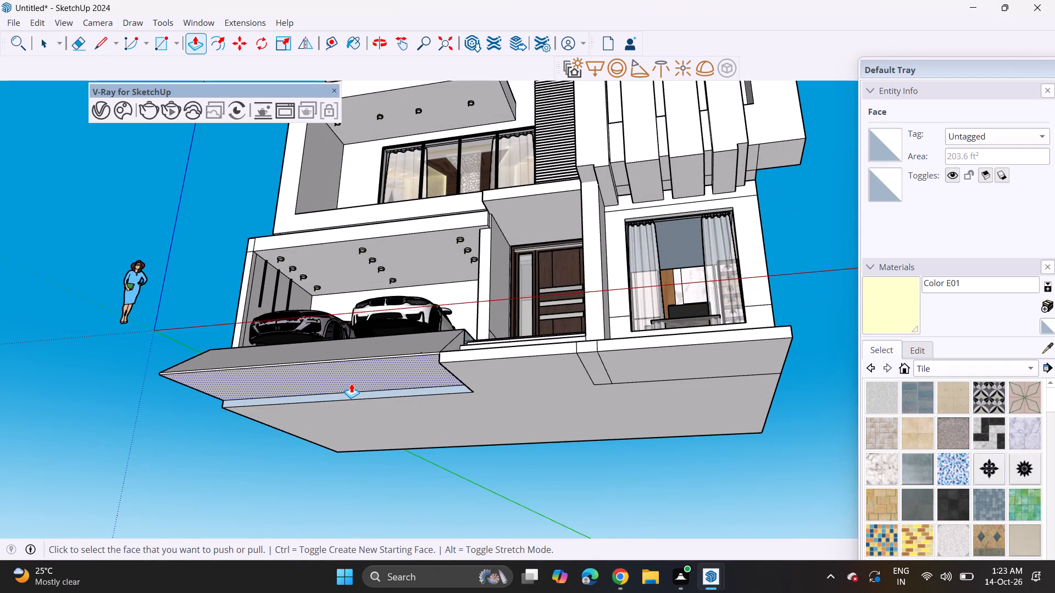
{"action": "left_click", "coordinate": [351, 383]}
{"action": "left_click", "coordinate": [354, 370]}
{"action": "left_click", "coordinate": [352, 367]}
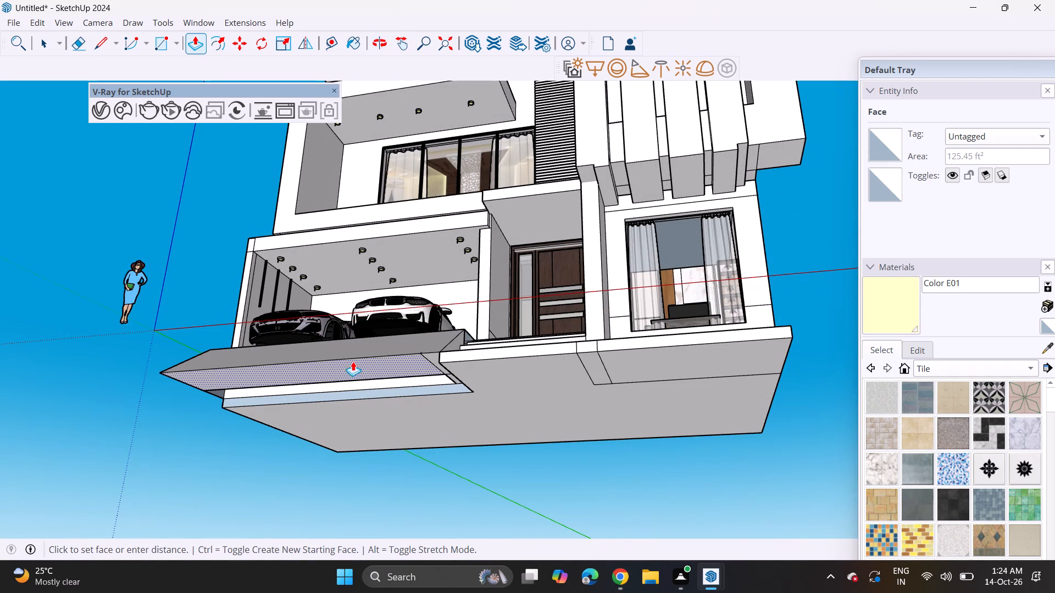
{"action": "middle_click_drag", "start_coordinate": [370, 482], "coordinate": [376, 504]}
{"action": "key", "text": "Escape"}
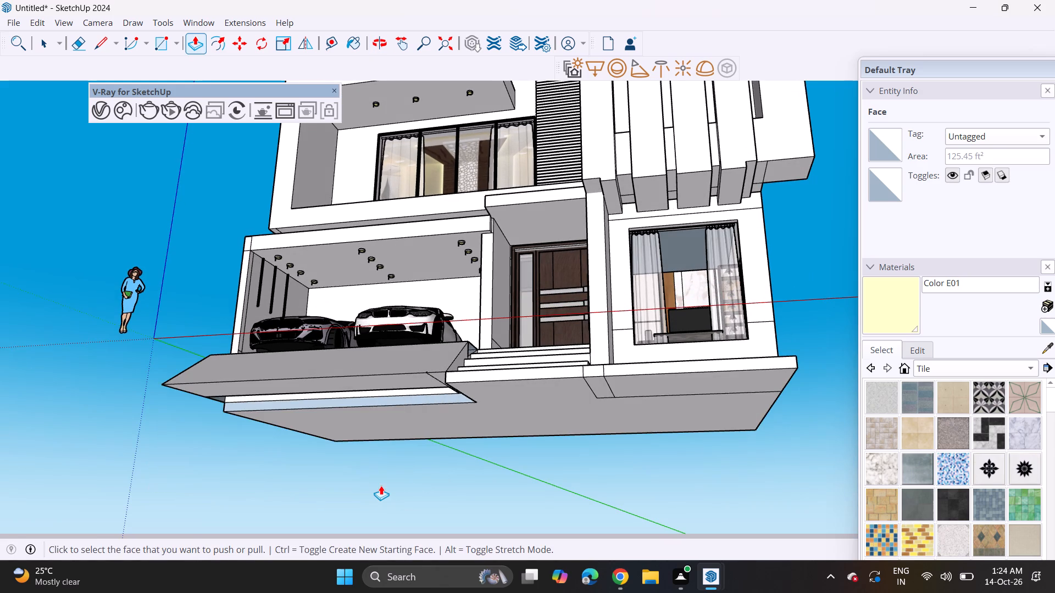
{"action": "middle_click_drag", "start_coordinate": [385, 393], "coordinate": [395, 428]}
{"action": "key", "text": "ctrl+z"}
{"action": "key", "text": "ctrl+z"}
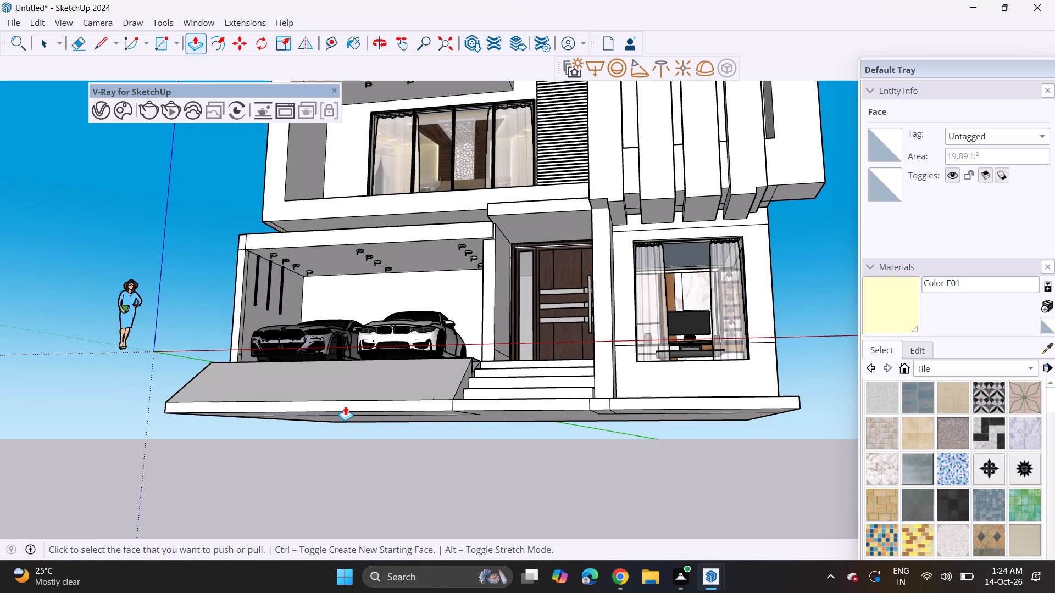
Examine the front facade and the full-width driveway ramp, including its junction with the entrance steps, from several angles.
{"action": "scroll", "coordinate": [294, 403], "scroll_direction": "down", "scroll_amount": 3}
{"action": "middle_click_drag", "start_coordinate": [314, 395], "coordinate": [340, 490]}
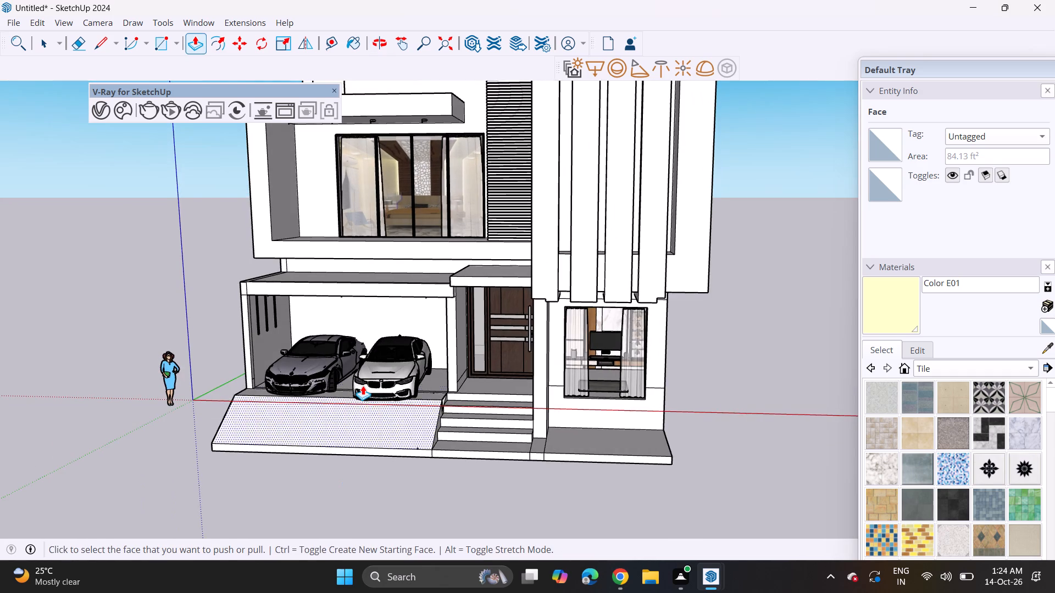
{"action": "scroll", "coordinate": [363, 385], "scroll_direction": "down", "scroll_amount": 2}
{"action": "middle_click_drag", "start_coordinate": [390, 360], "coordinate": [370, 452], "text": "shift"}
{"action": "middle_click_drag", "start_coordinate": [396, 446], "coordinate": [439, 389]}
{"action": "scroll", "coordinate": [396, 446], "scroll_direction": "up", "scroll_amount": 1}
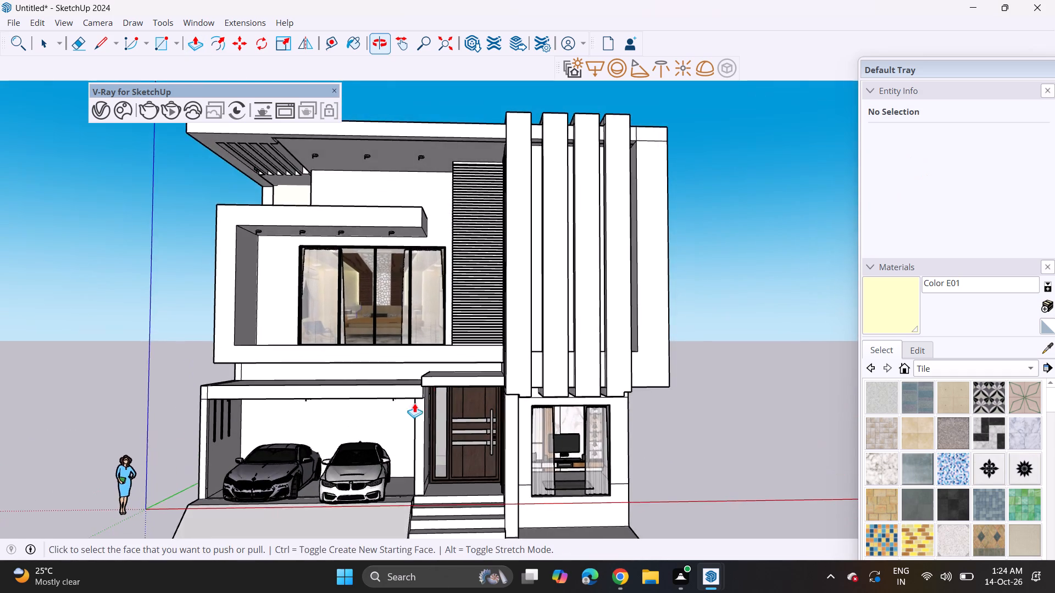
{"action": "scroll", "coordinate": [409, 407], "scroll_direction": "down", "scroll_amount": 2}
{"action": "middle_click_drag", "start_coordinate": [402, 437], "coordinate": [409, 394], "text": "shift"}
{"action": "scroll", "coordinate": [402, 437], "scroll_direction": "up", "scroll_amount": 1, "text": "shift"}
{"action": "scroll", "coordinate": [399, 401], "scroll_direction": "up", "scroll_amount": 3}
{"action": "scroll", "coordinate": [399, 396], "scroll_direction": "down", "scroll_amount": 3}
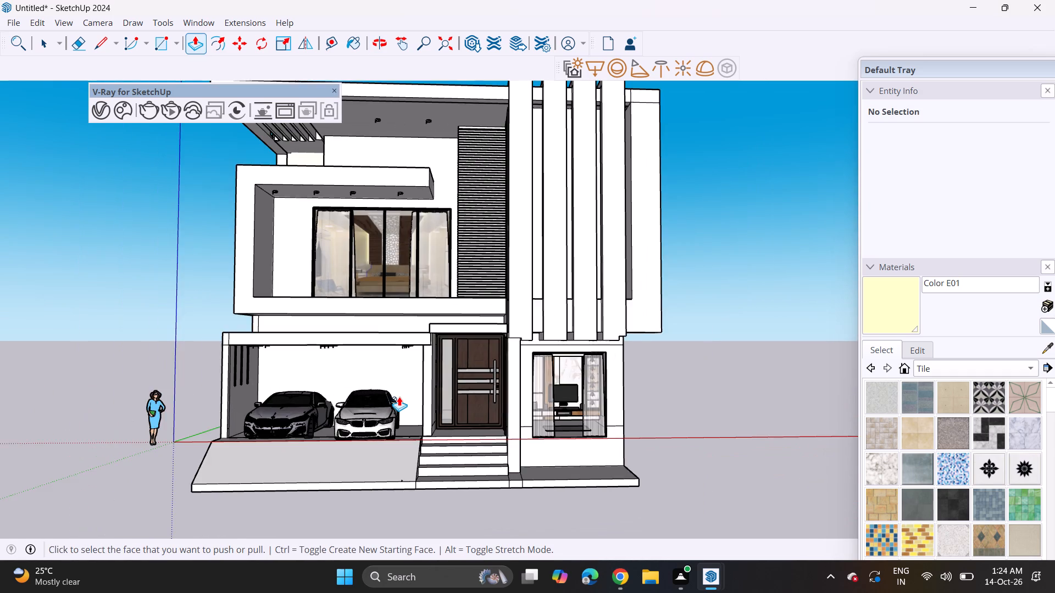
{"action": "scroll", "coordinate": [399, 396], "scroll_direction": "down", "scroll_amount": 3}
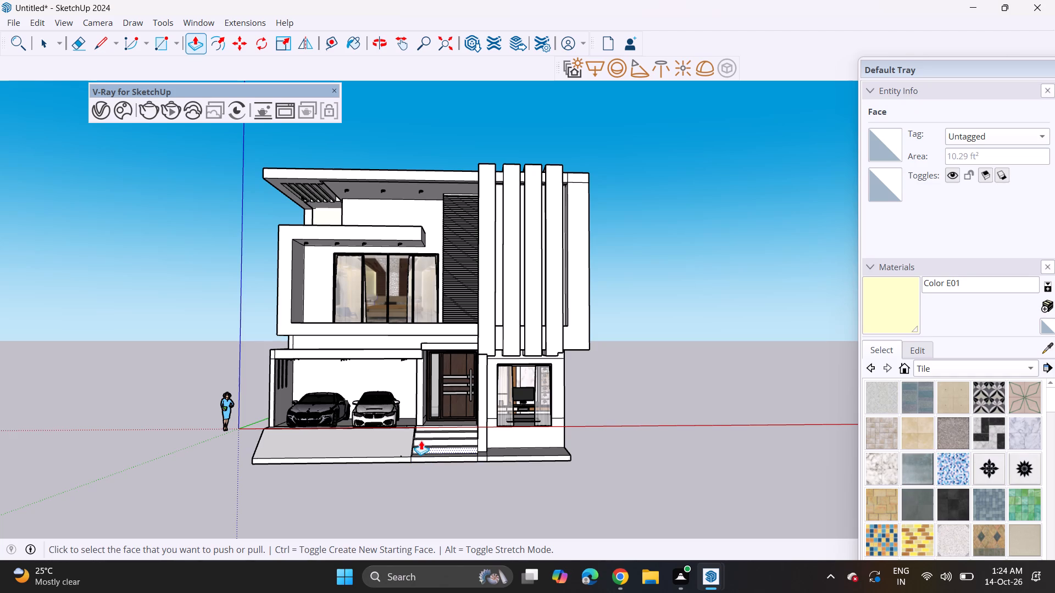
{"action": "key", "text": "space"}
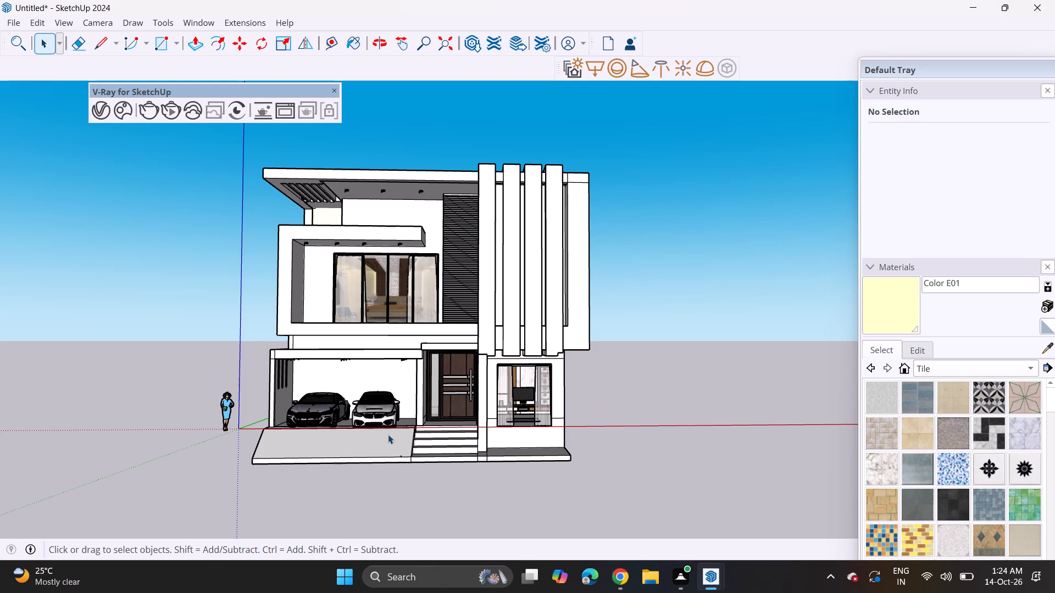
{"action": "scroll", "coordinate": [372, 434], "scroll_direction": "up", "scroll_amount": 1}
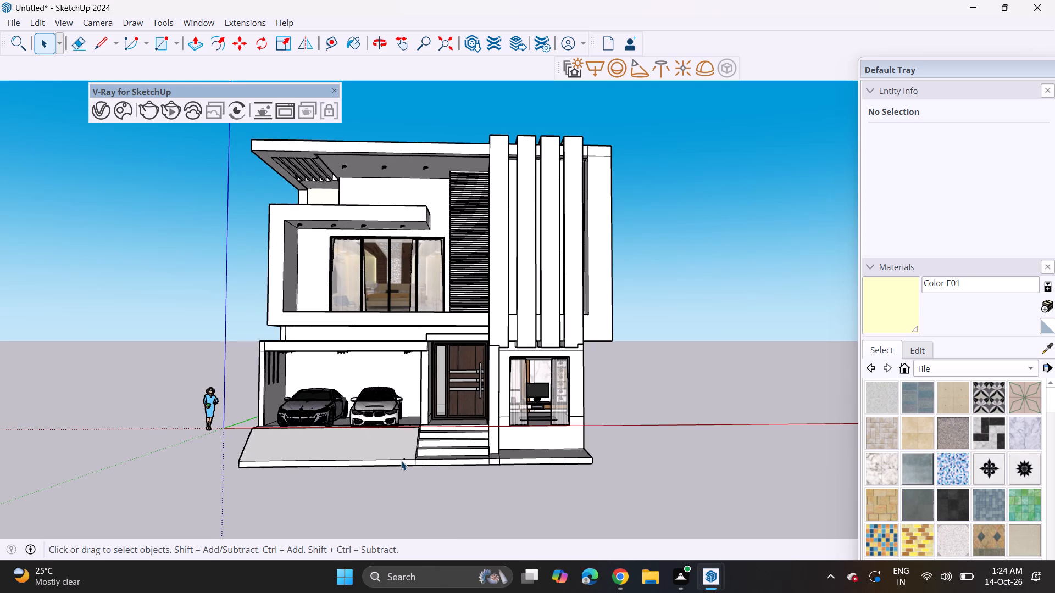
{"action": "middle_click_drag", "start_coordinate": [435, 457], "coordinate": [105, 508]}
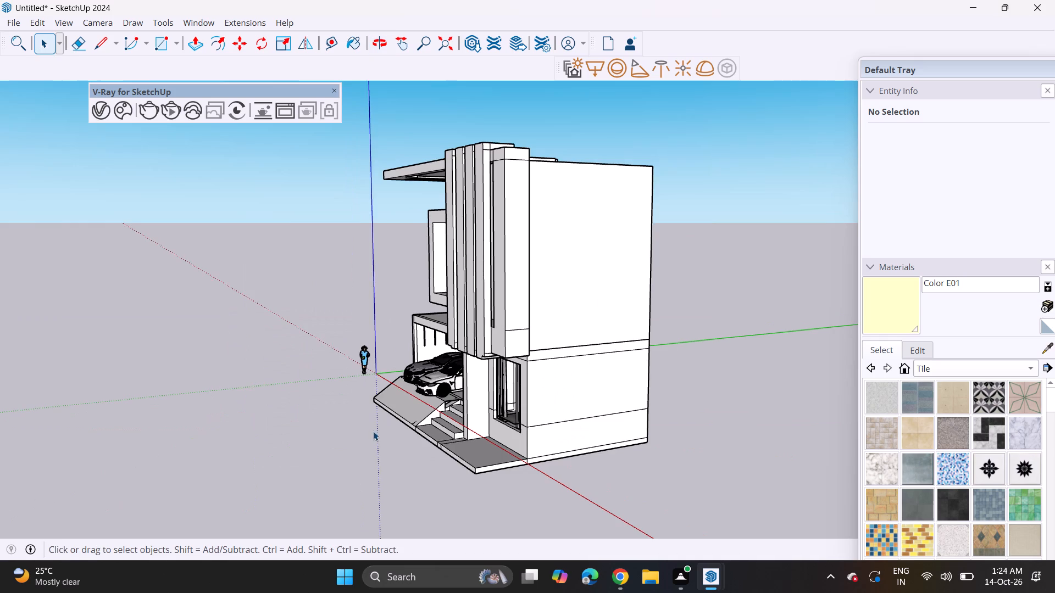
{"action": "scroll", "coordinate": [414, 421], "scroll_direction": "up", "scroll_amount": 9}
{"action": "middle_click_drag", "start_coordinate": [417, 433], "coordinate": [422, 437]}
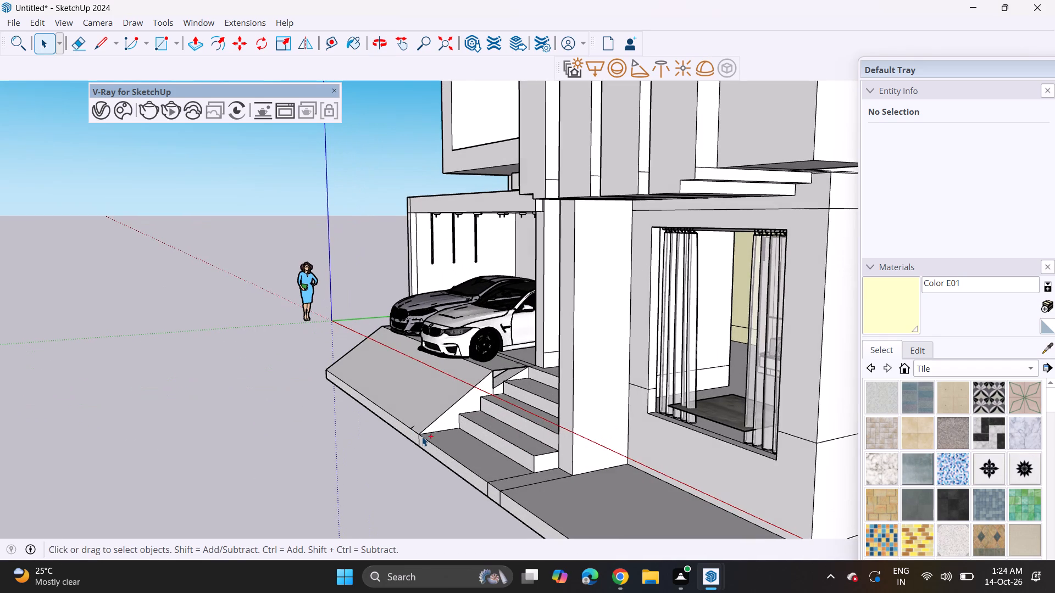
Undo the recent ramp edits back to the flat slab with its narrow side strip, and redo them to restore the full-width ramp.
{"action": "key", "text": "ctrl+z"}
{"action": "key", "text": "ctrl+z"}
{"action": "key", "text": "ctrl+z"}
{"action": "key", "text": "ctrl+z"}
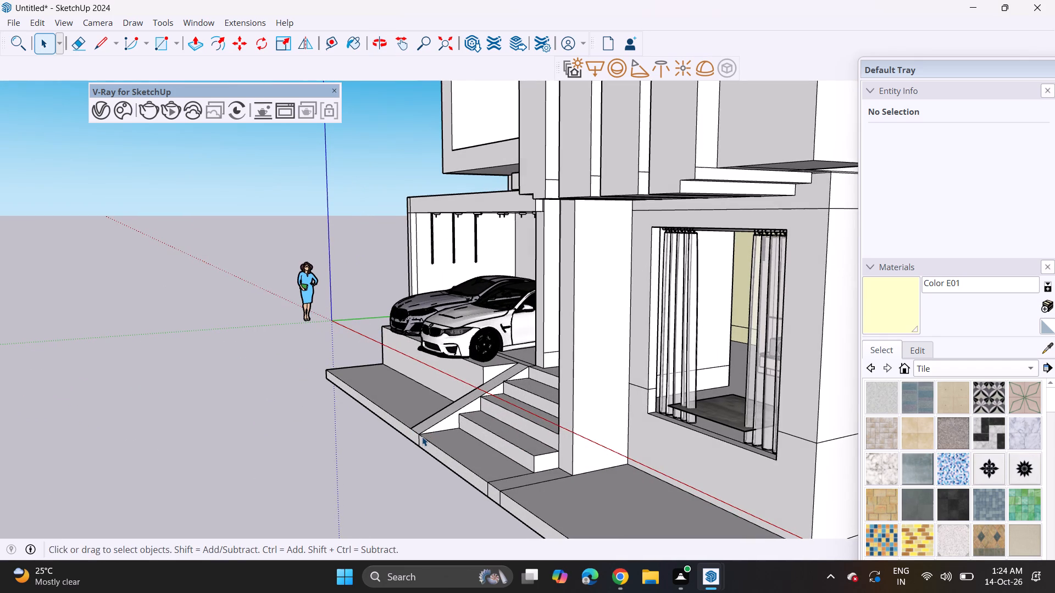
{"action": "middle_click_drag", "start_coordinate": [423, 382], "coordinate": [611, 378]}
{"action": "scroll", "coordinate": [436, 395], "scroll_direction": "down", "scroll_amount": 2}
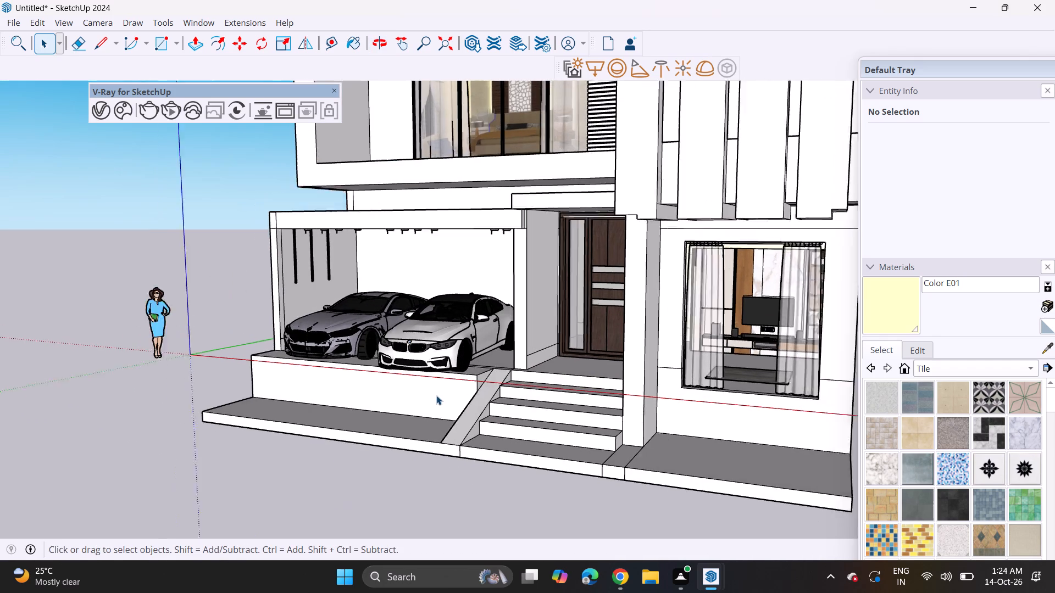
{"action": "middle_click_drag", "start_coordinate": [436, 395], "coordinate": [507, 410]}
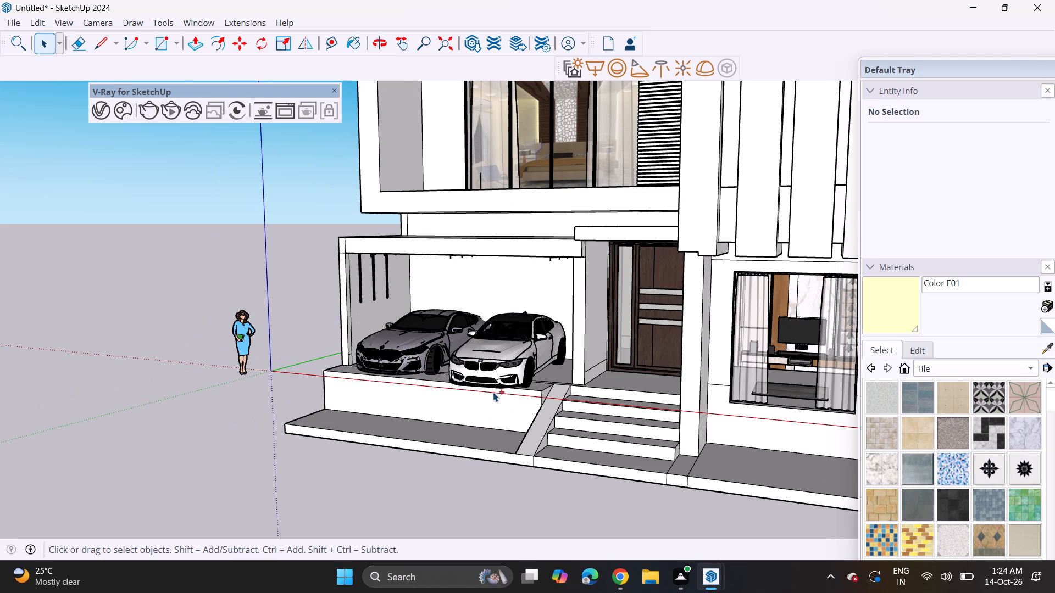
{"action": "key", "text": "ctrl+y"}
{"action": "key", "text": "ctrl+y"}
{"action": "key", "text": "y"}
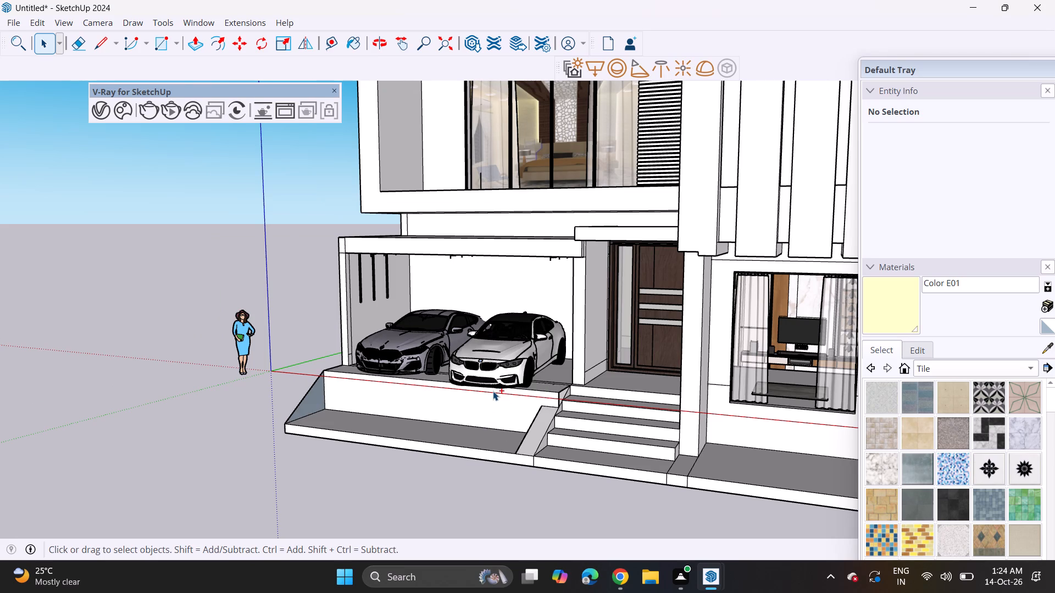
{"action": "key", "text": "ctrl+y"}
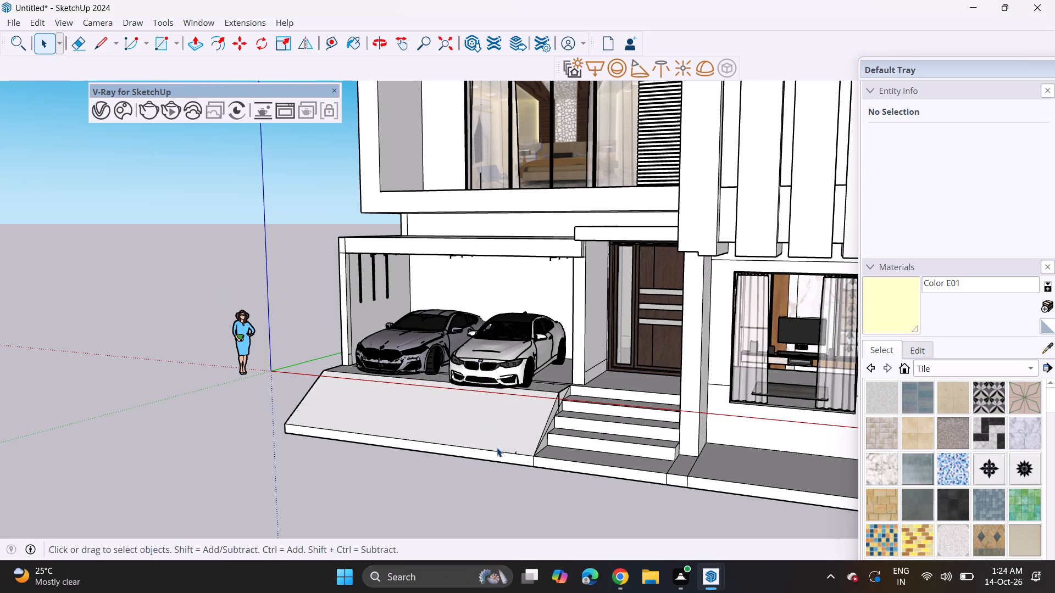
Erase the short diagonal edge at the porch corner and the leftover edge on the ramp's side face beside the entrance steps.
{"action": "scroll", "coordinate": [579, 384], "scroll_direction": "up", "scroll_amount": 7}
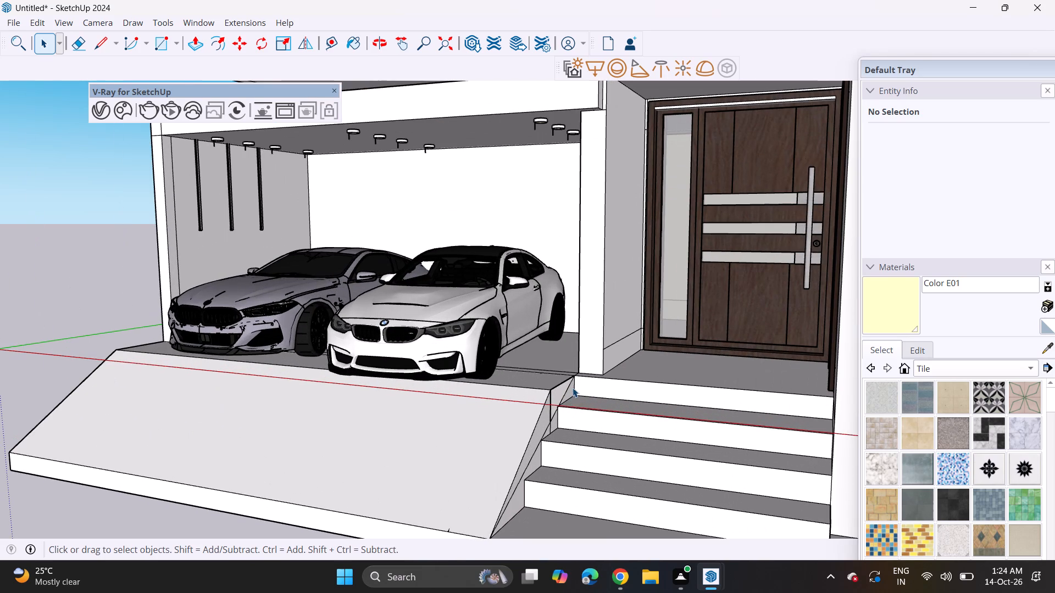
{"action": "left_click", "coordinate": [564, 392]}
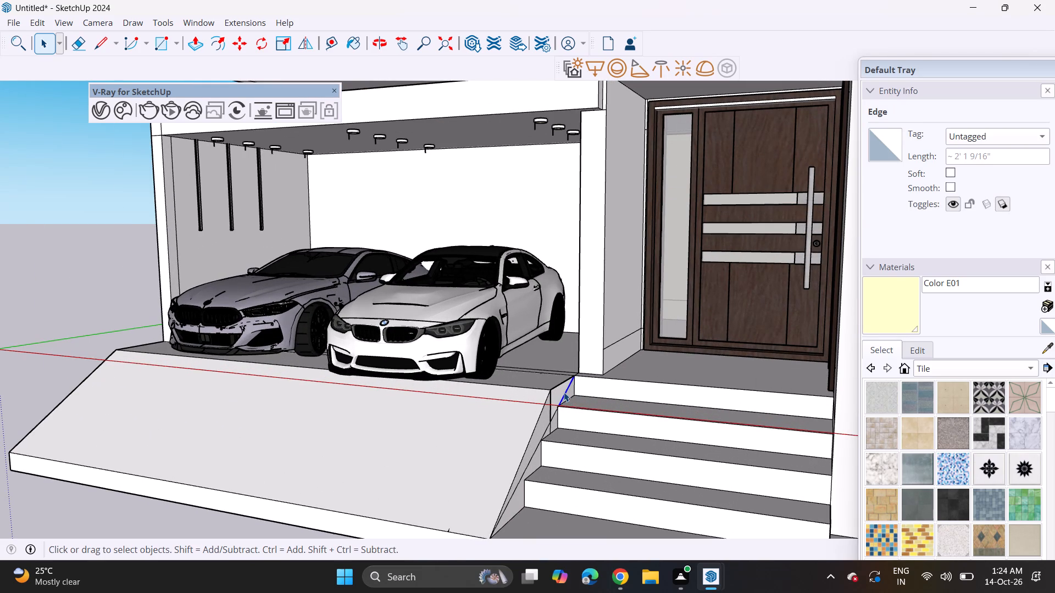
{"action": "key", "text": "Delete"}
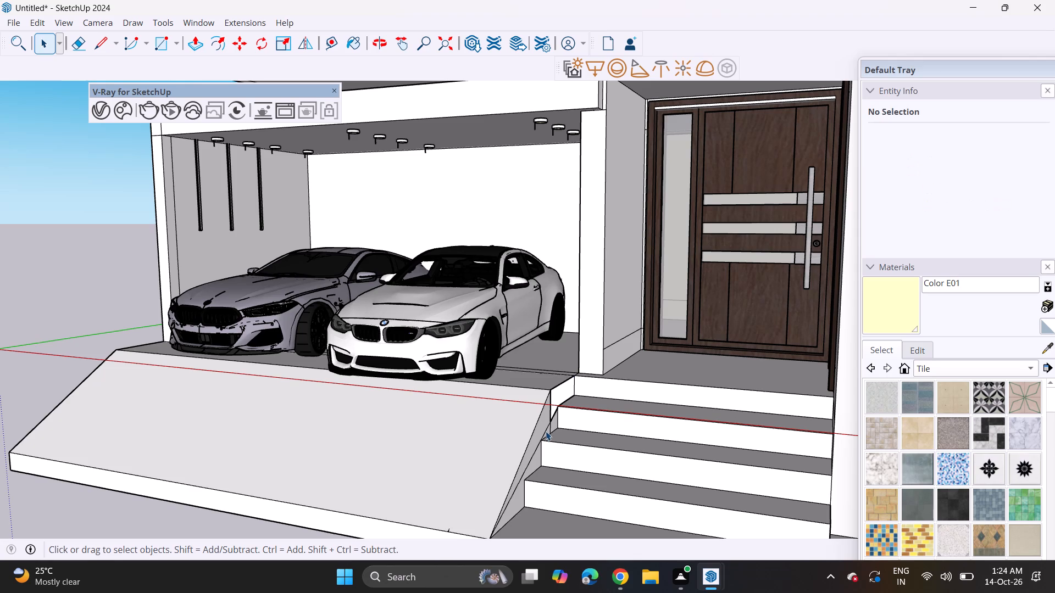
{"action": "left_click", "coordinate": [547, 432]}
{"action": "key", "text": "Delete"}
Examine the front facade, the driveway ramp and the entrance steps from several angles.
{"action": "scroll", "coordinate": [538, 445], "scroll_direction": "down", "scroll_amount": 4}
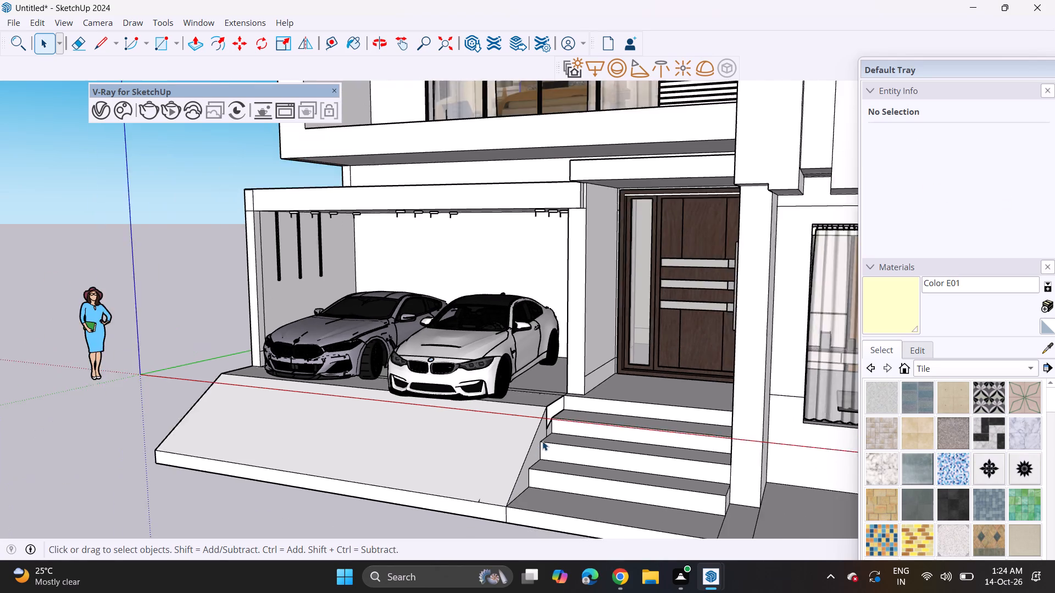
{"action": "scroll", "coordinate": [542, 441], "scroll_direction": "down", "scroll_amount": 4}
{"action": "middle_click_drag", "start_coordinate": [669, 459], "coordinate": [659, 456]}
{"action": "middle_click_drag", "start_coordinate": [585, 464], "coordinate": [664, 479]}
{"action": "scroll", "coordinate": [654, 465], "scroll_direction": "down", "scroll_amount": 3}
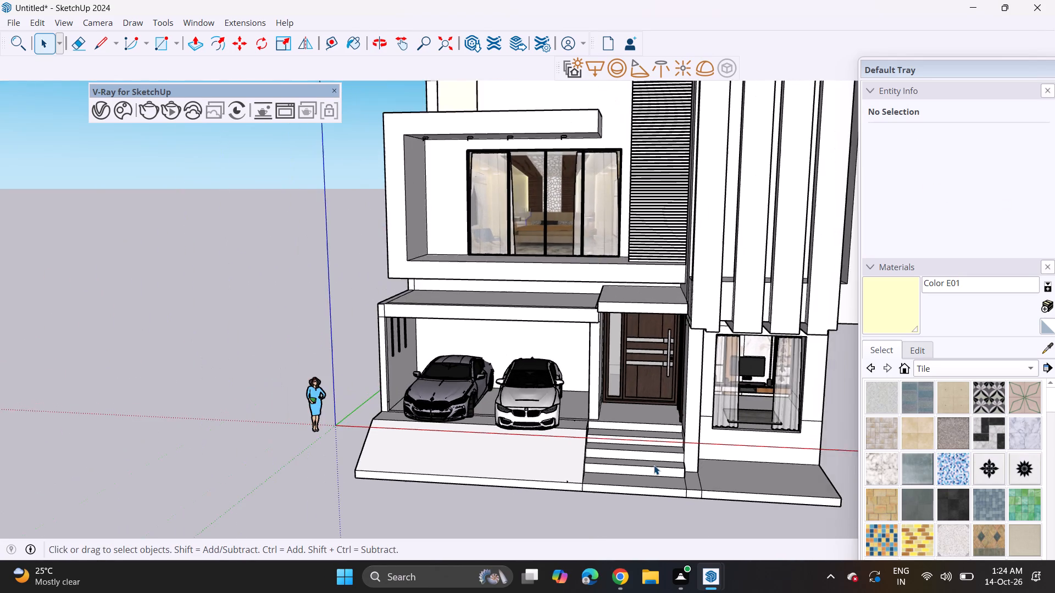
{"action": "scroll", "coordinate": [654, 465], "scroll_direction": "down", "scroll_amount": 3}
{"action": "middle_click_drag", "start_coordinate": [637, 472], "coordinate": [685, 399]}
{"action": "middle_click_drag", "start_coordinate": [541, 406], "coordinate": [603, 430]}
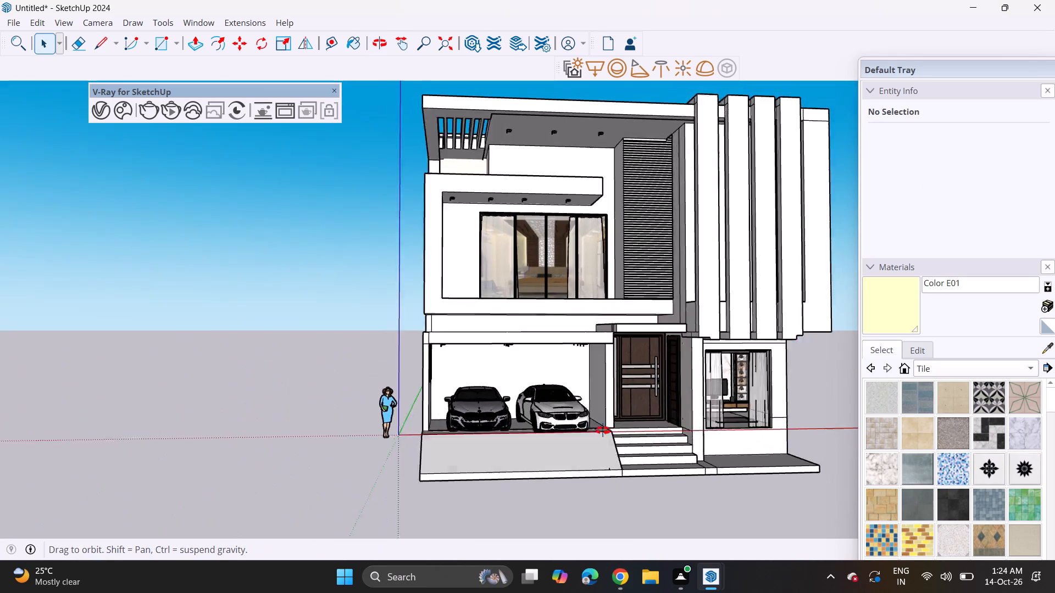
{"action": "middle_click_drag", "start_coordinate": [603, 430], "coordinate": [525, 427]}
{"action": "middle_click_drag", "start_coordinate": [537, 422], "coordinate": [451, 484], "text": "shift"}
{"action": "middle_click_drag", "start_coordinate": [459, 472], "coordinate": [465, 447]}
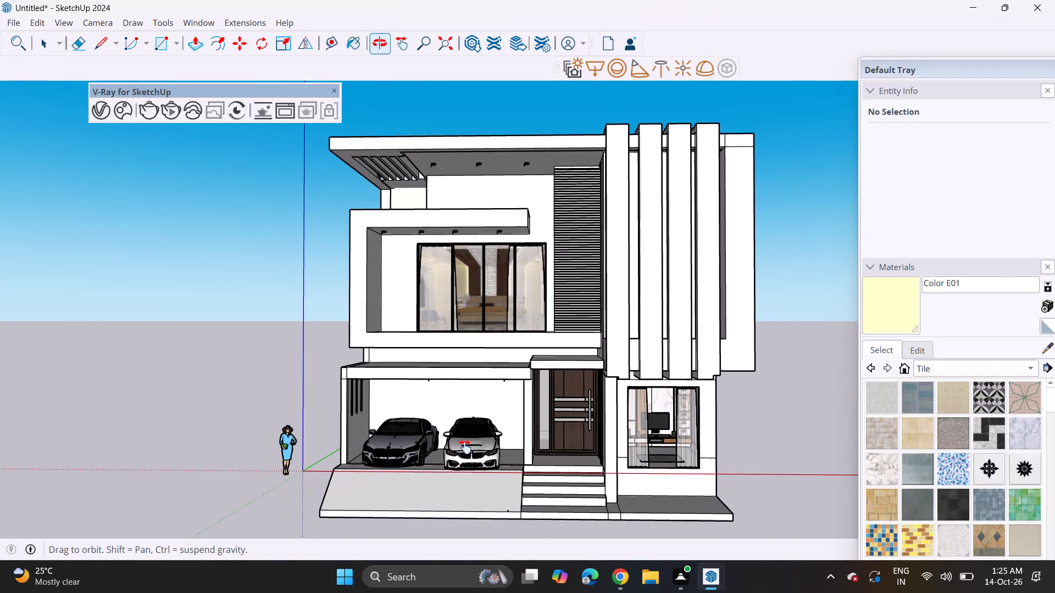
{"action": "middle_click_drag", "start_coordinate": [465, 447], "coordinate": [452, 452]}
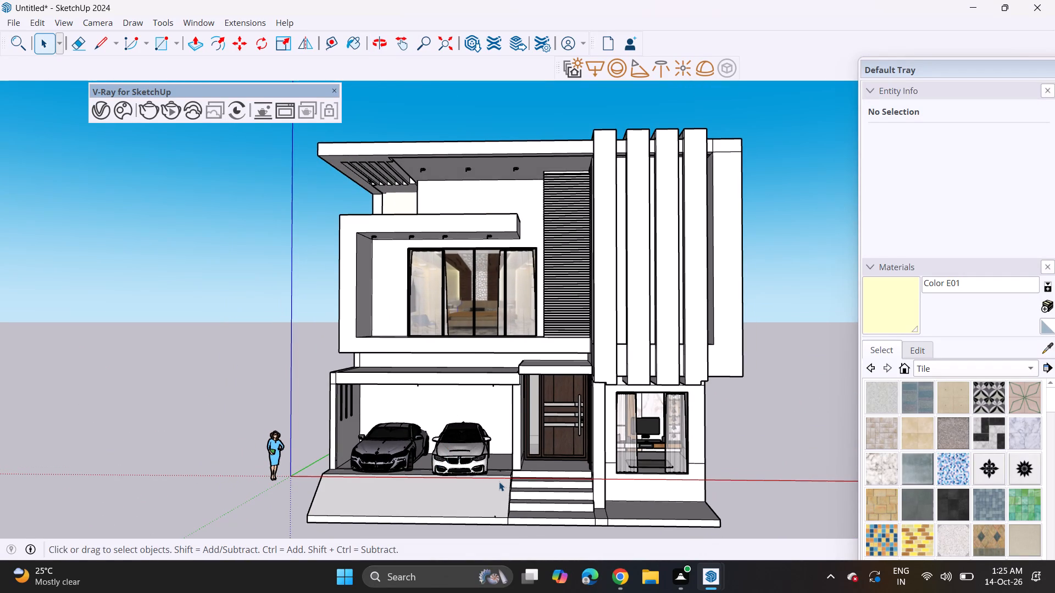
Push the underside of the house base behind and beneath the entrance steps upward in stages with Push/Pull.
{"action": "middle_click_drag", "start_coordinate": [499, 482], "coordinate": [362, 318]}
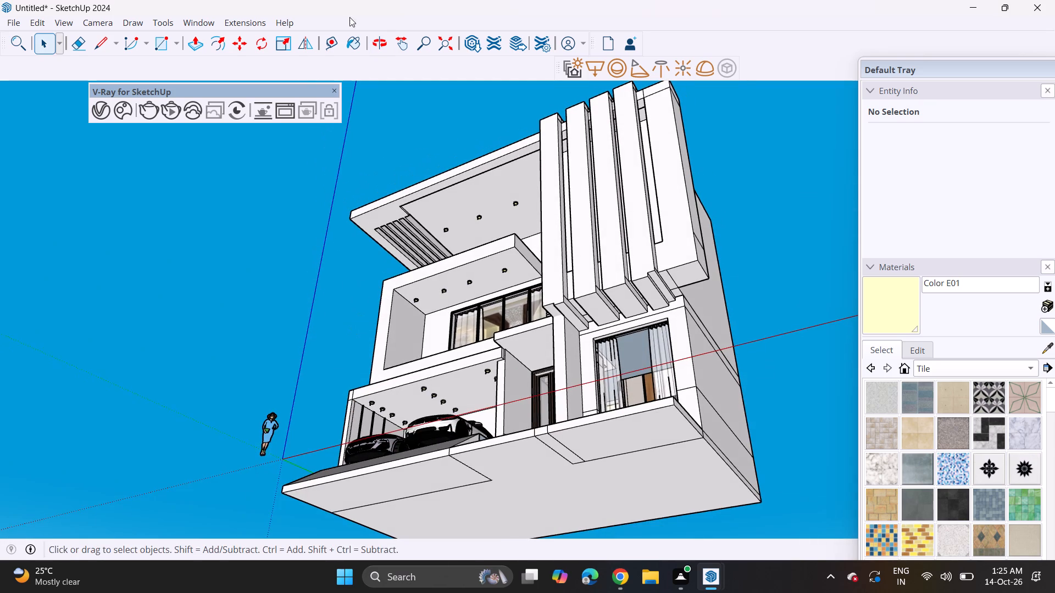
{"action": "left_click", "coordinate": [202, 46]}
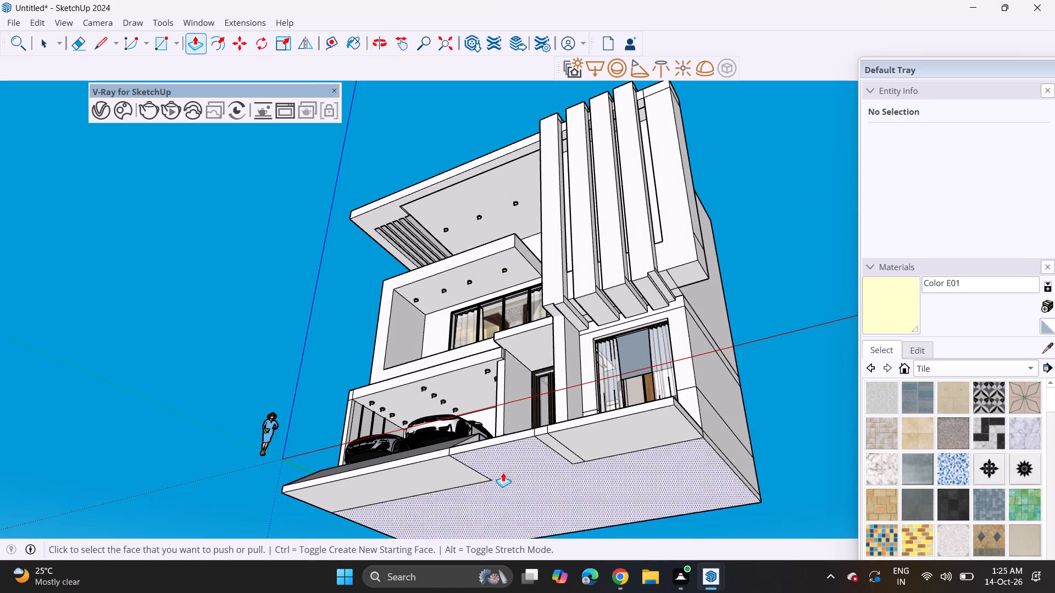
{"action": "left_click", "coordinate": [508, 478]}
{"action": "middle_click_drag", "start_coordinate": [511, 463], "coordinate": [542, 519]}
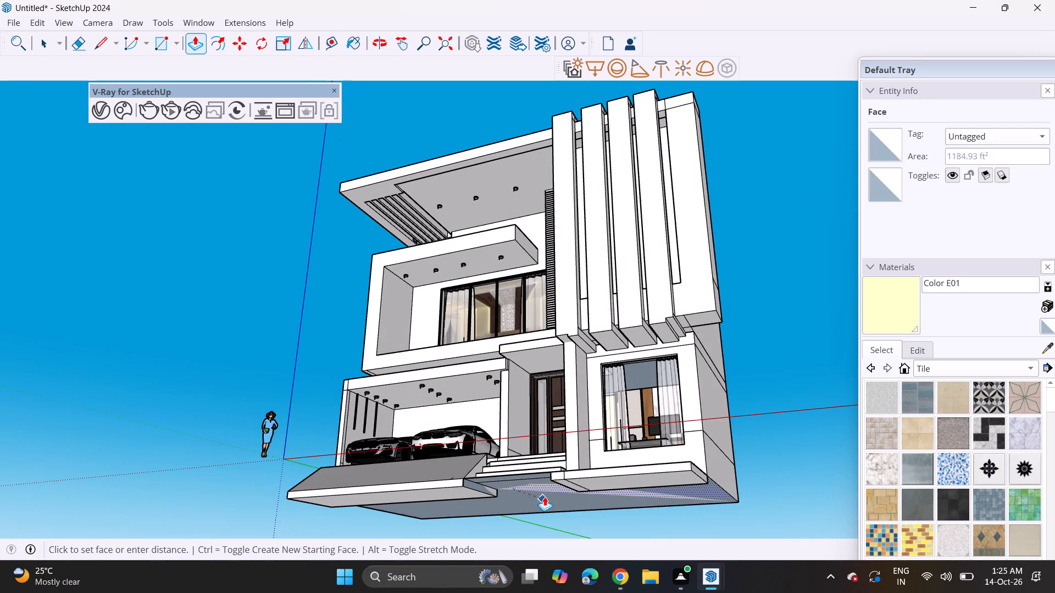
{"action": "left_click", "coordinate": [548, 475]}
{"action": "left_click", "coordinate": [526, 494]}
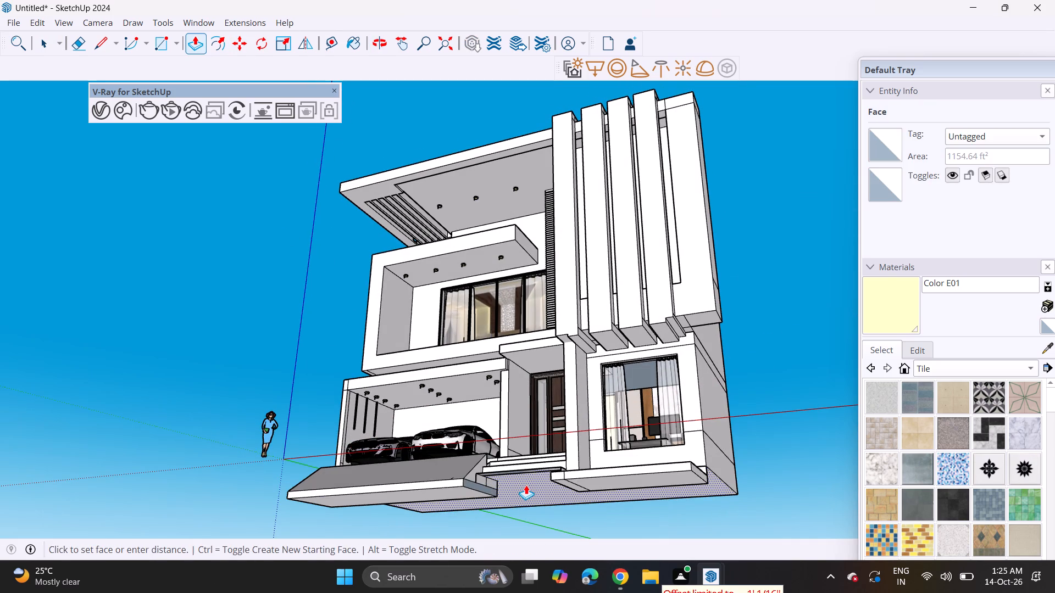
{"action": "left_click", "coordinate": [526, 485]}
Push the underside of the driveway ramp upward in two stages with Push/Pull to thin out its front edge.
{"action": "middle_click_drag", "start_coordinate": [527, 489], "coordinate": [513, 514]}
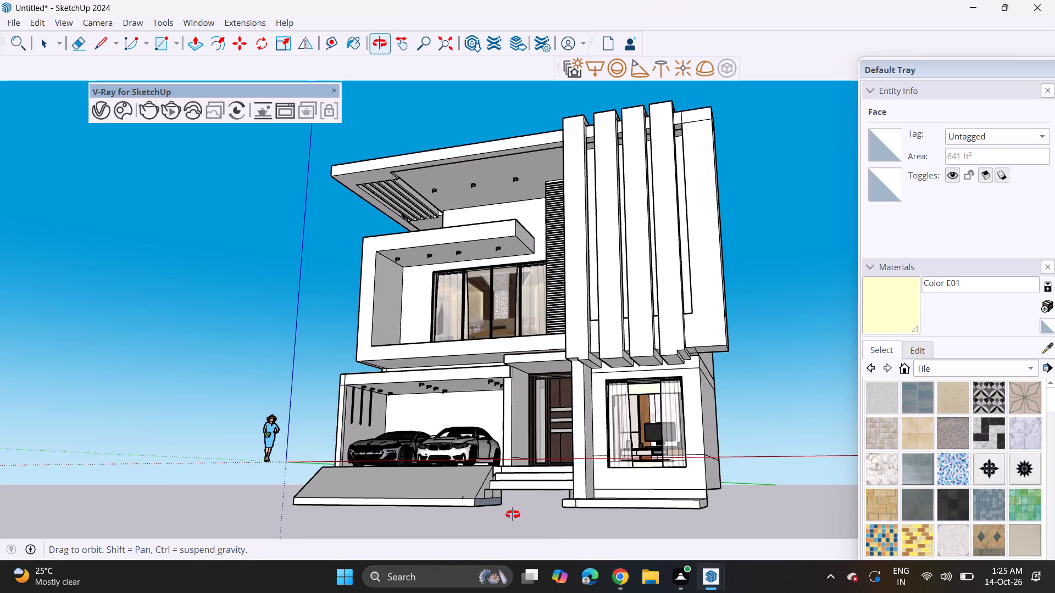
{"action": "middle_click_drag", "start_coordinate": [513, 514], "coordinate": [471, 466]}
{"action": "middle_click", "coordinate": [471, 458]}
{"action": "left_click", "coordinate": [445, 484]}
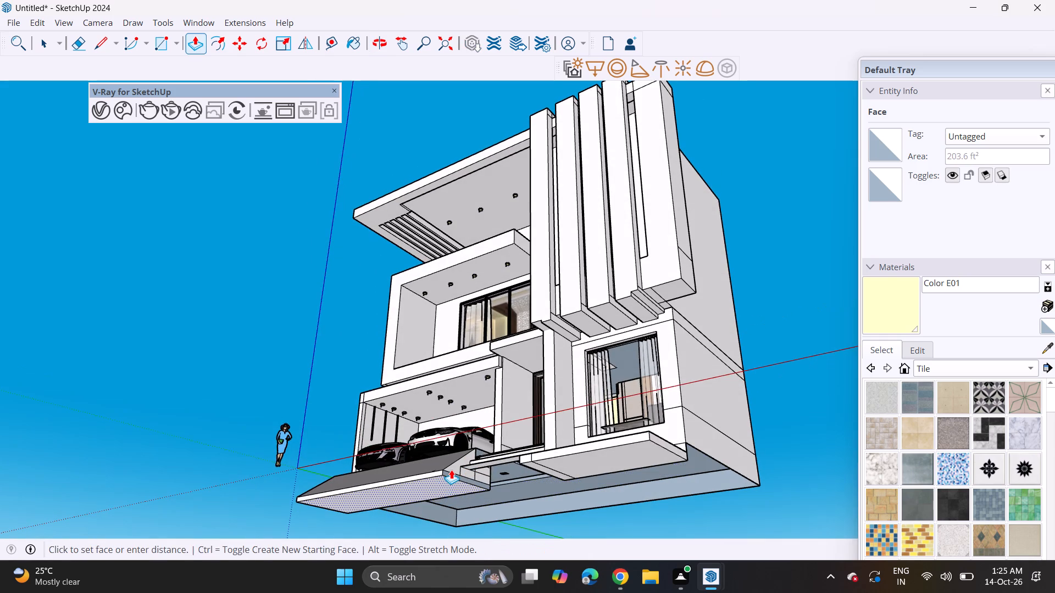
{"action": "left_click", "coordinate": [451, 469]}
{"action": "left_click", "coordinate": [437, 475]}
{"action": "left_click", "coordinate": [442, 462]}
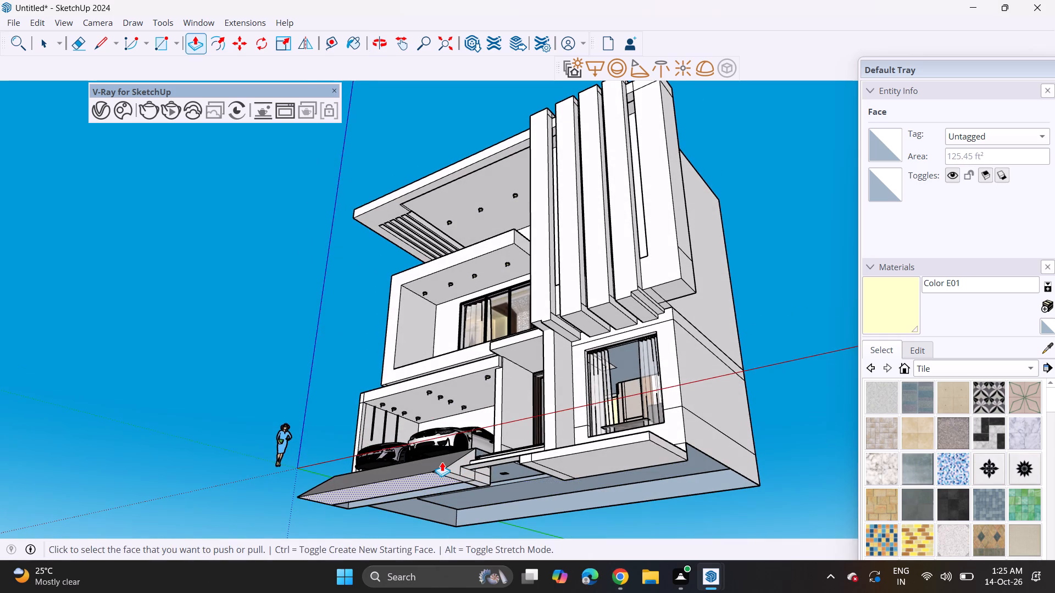
Push the ramp's side faces beside the entrance steps across the garage width with Push/Pull to cut away the sloped driveway.
{"action": "middle_click_drag", "start_coordinate": [423, 468], "coordinate": [691, 531]}
{"action": "middle_click_drag", "start_coordinate": [622, 502], "coordinate": [325, 521]}
{"action": "scroll", "coordinate": [385, 532], "scroll_direction": "up", "scroll_amount": 1}
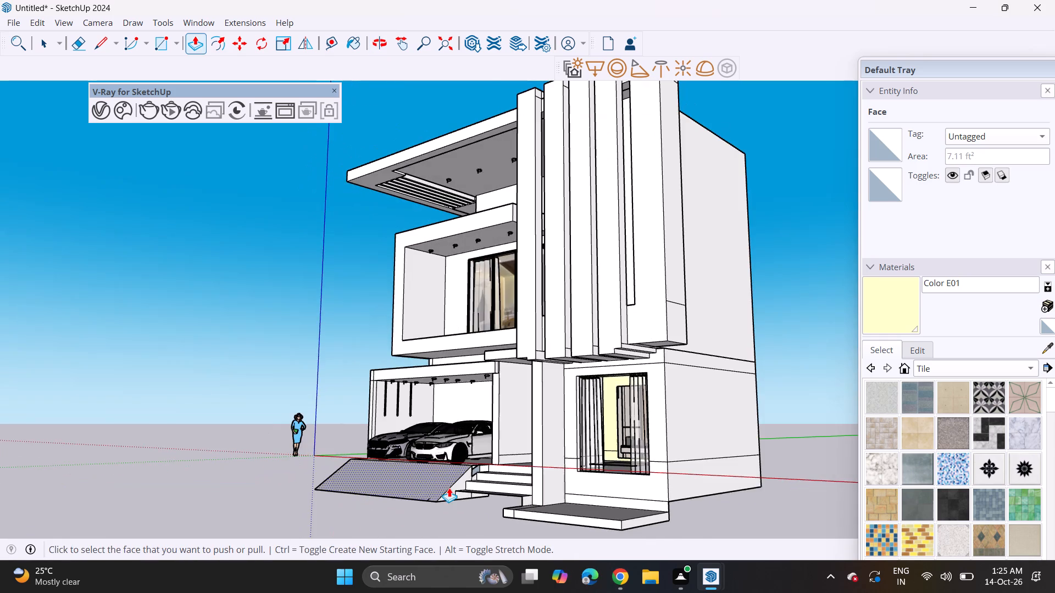
{"action": "scroll", "coordinate": [449, 488], "scroll_direction": "up", "scroll_amount": 3}
{"action": "left_click", "coordinate": [448, 496]}
{"action": "left_click", "coordinate": [337, 472]}
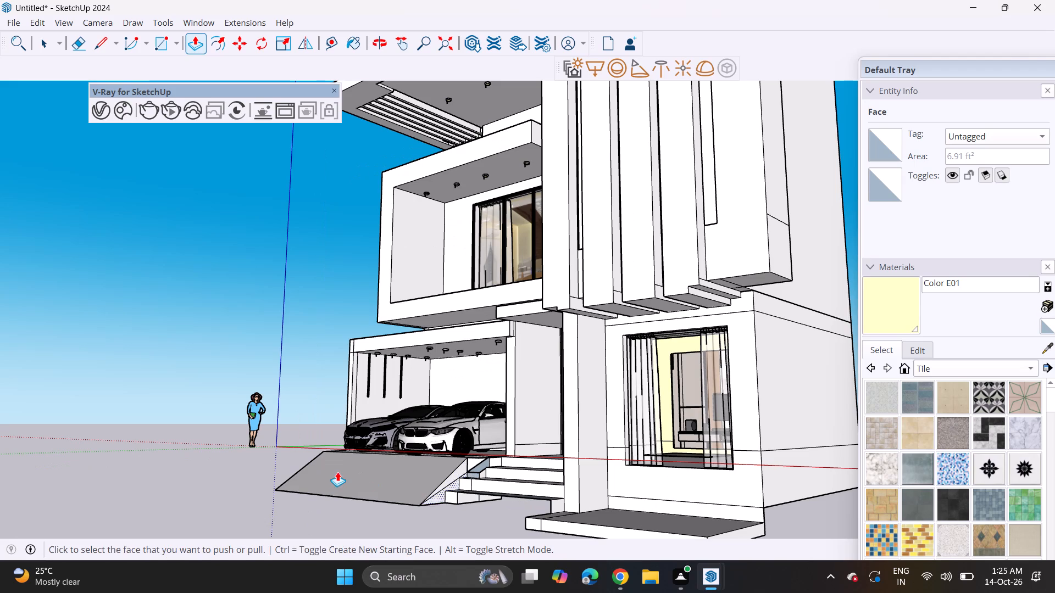
{"action": "left_click", "coordinate": [454, 478]}
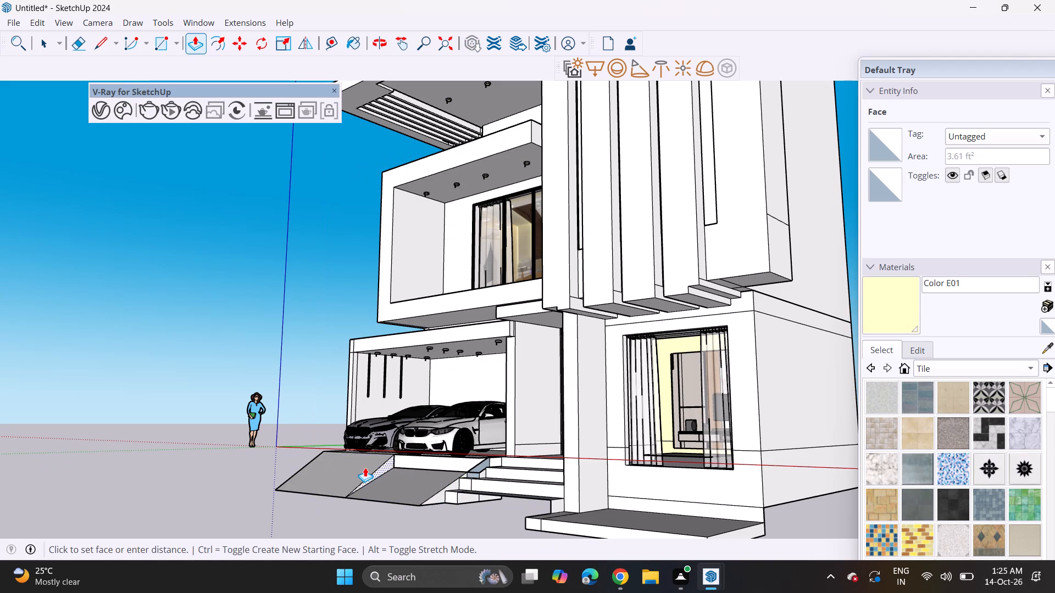
{"action": "left_click", "coordinate": [302, 454]}
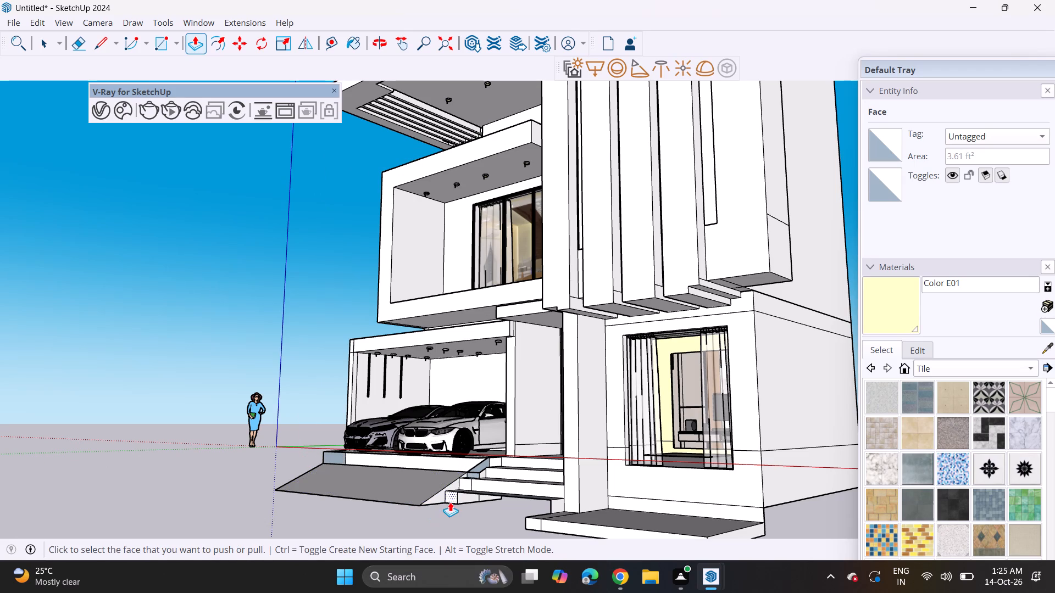
{"action": "left_click", "coordinate": [440, 499]}
{"action": "left_click", "coordinate": [287, 469]}
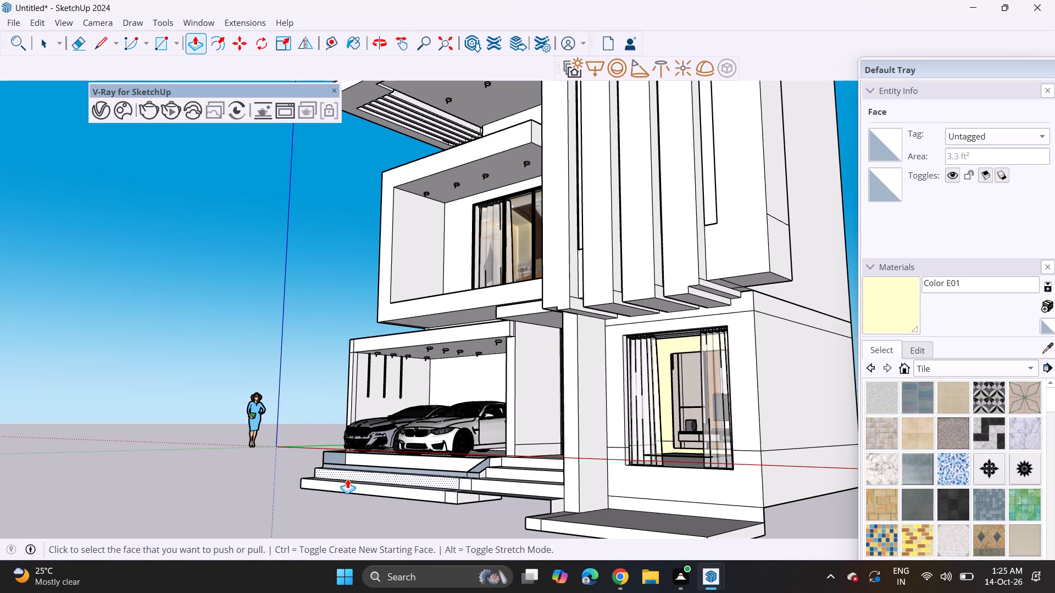
Push the end faces of the leftover stepped base, at the garage's outer end, toward the entrance steps with Push/Pull.
{"action": "middle_click_drag", "start_coordinate": [362, 488], "coordinate": [773, 472]}
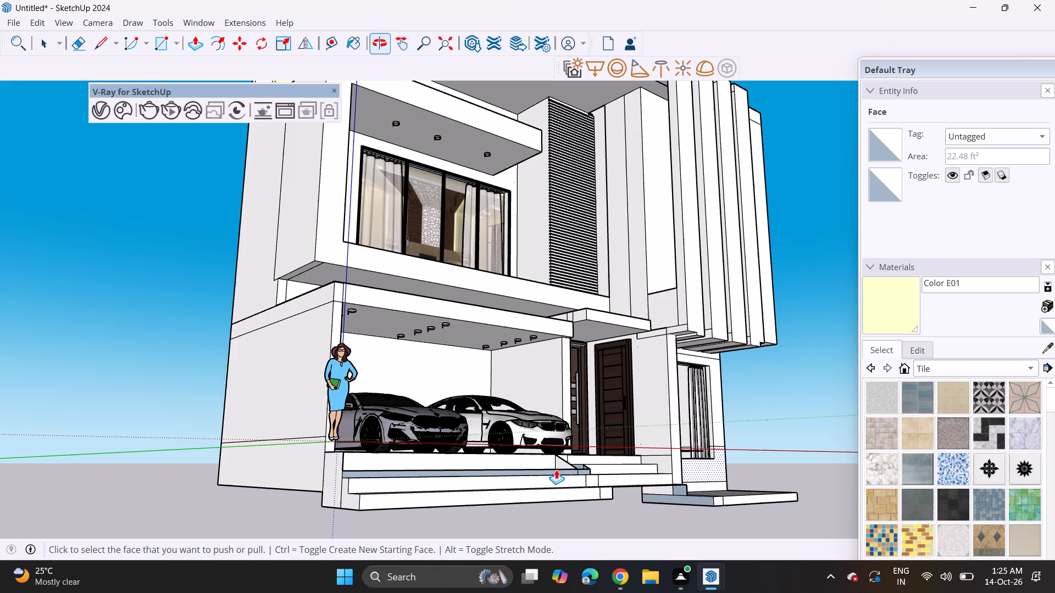
{"action": "left_click", "coordinate": [335, 488]}
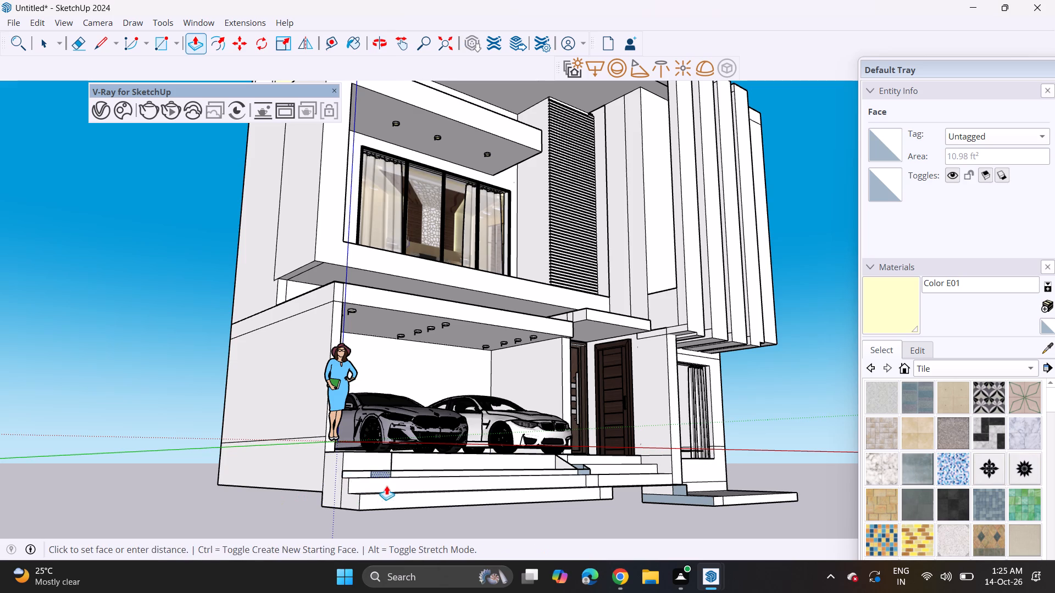
{"action": "left_click", "coordinate": [602, 478]}
{"action": "double_click", "coordinate": [343, 506]}
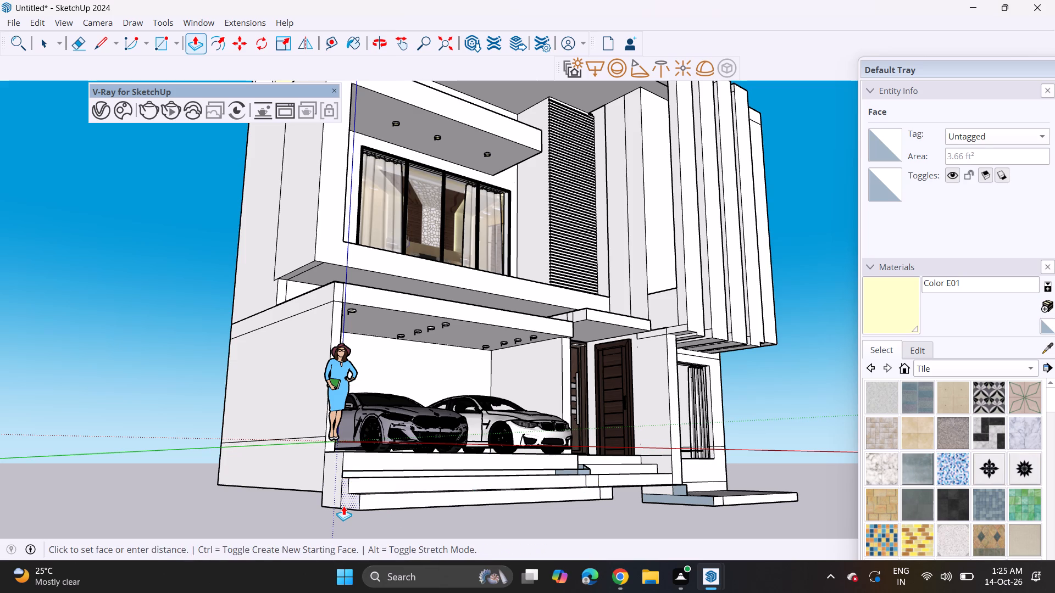
{"action": "double_click", "coordinate": [335, 495]}
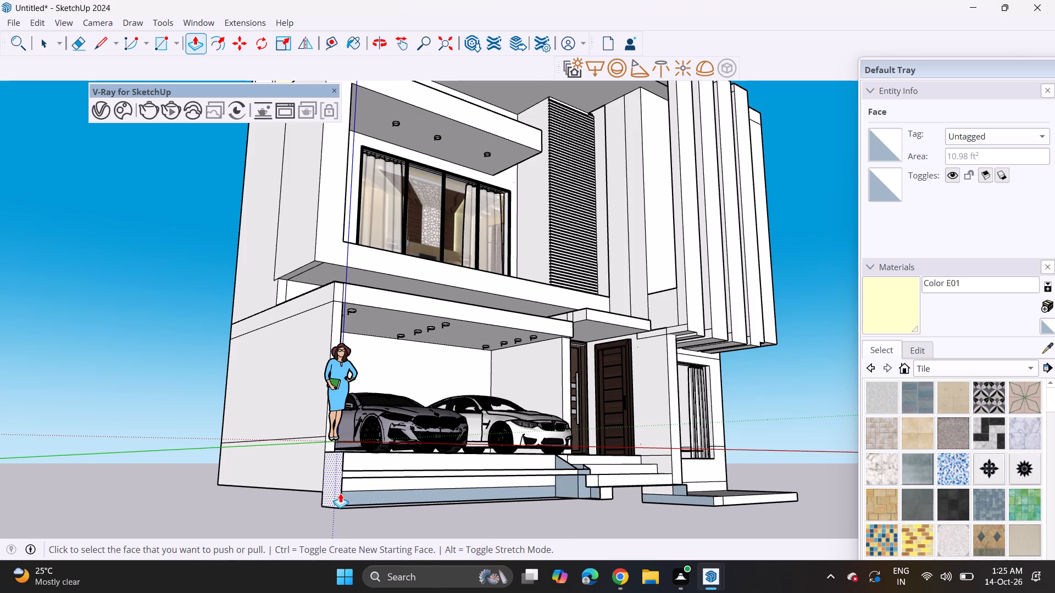
Erase the remaining edges and faces of the stepped ramp base in front of the garage with the Eraser.
{"action": "left_click_drag", "start_coordinate": [70, 49], "coordinate": [85, 57]}
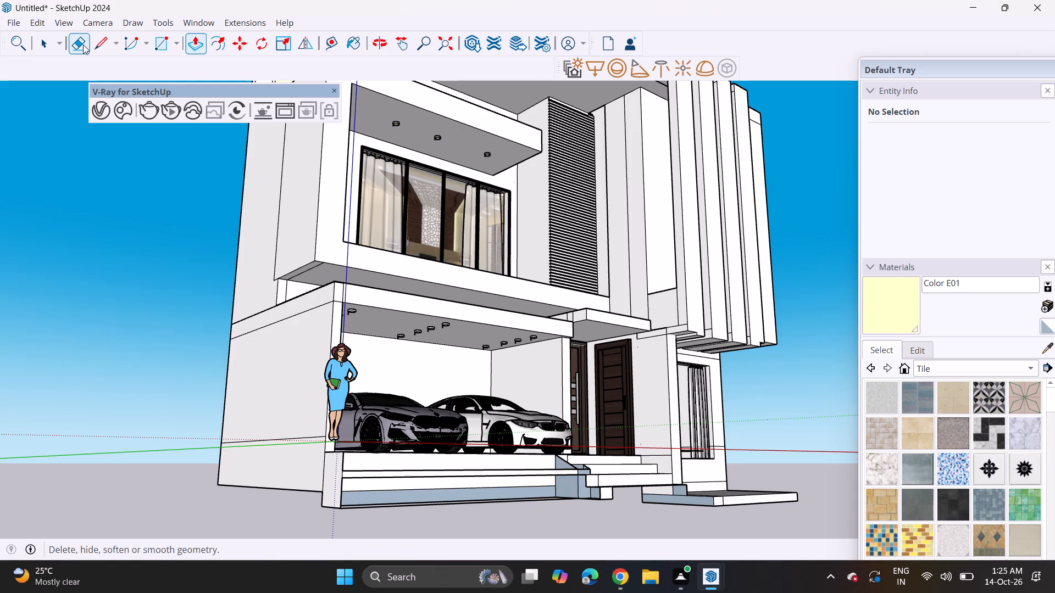
{"action": "left_click", "coordinate": [83, 44]}
{"action": "left_click_drag", "start_coordinate": [459, 493], "coordinate": [458, 507]}
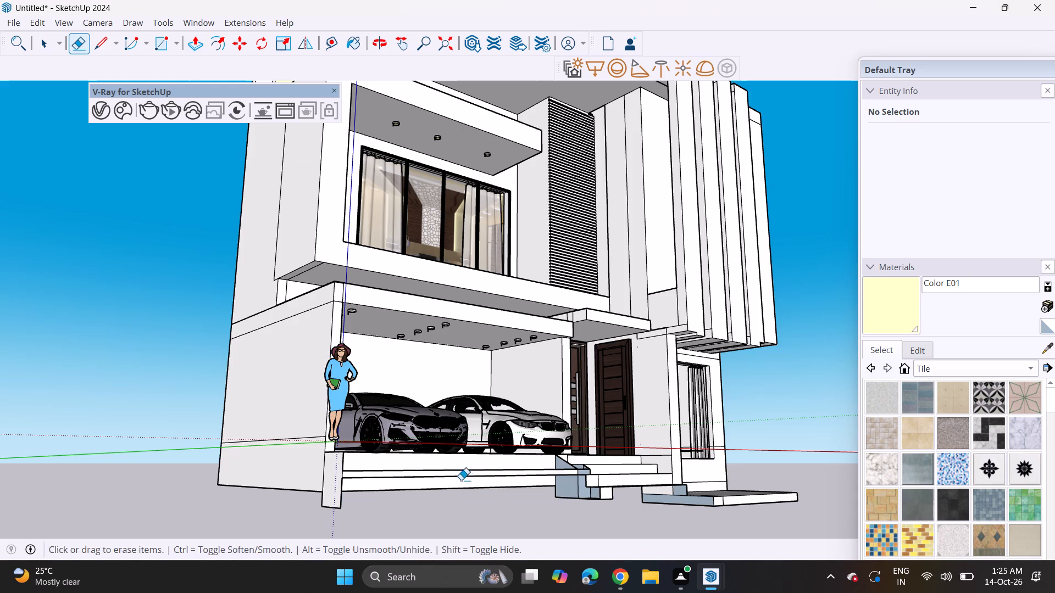
{"action": "left_click", "coordinate": [462, 473]}
{"action": "left_click_drag", "start_coordinate": [467, 468], "coordinate": [464, 479]}
{"action": "left_click_drag", "start_coordinate": [333, 482], "coordinate": [363, 481]}
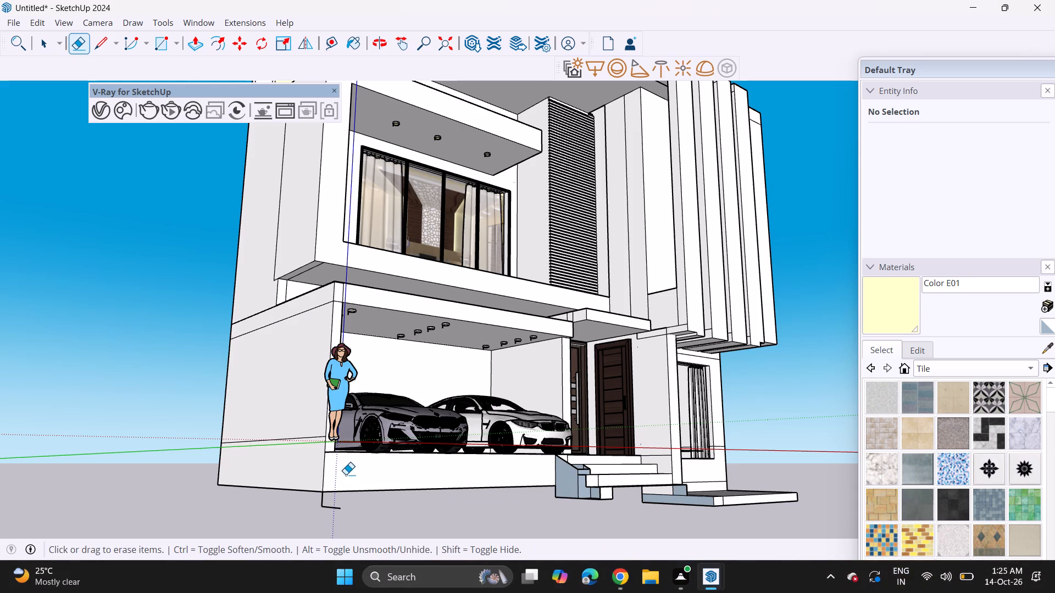
{"action": "left_click_drag", "start_coordinate": [328, 498], "coordinate": [332, 513]}
{"action": "left_click_drag", "start_coordinate": [325, 500], "coordinate": [301, 508]}
Erase the edges and faces of the entrance steps in front of the main door with the Eraser.
{"action": "middle_click_drag", "start_coordinate": [491, 518], "coordinate": [417, 578]}
{"action": "left_click", "coordinate": [545, 501]}
{"action": "left_click", "coordinate": [507, 513]}
{"action": "left_click_drag", "start_coordinate": [560, 500], "coordinate": [558, 500]}
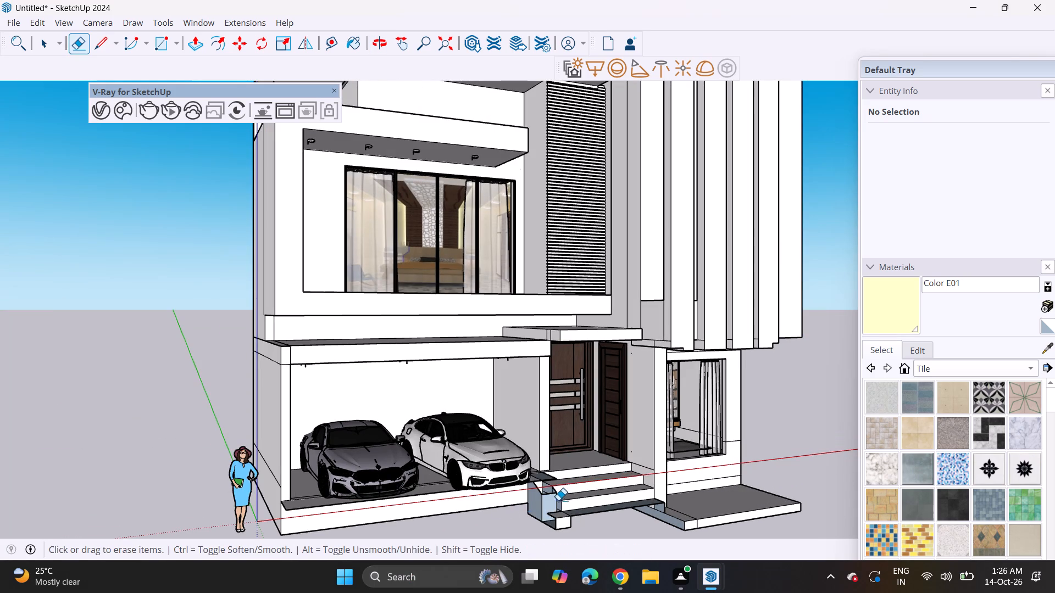
{"action": "left_click_drag", "start_coordinate": [558, 500], "coordinate": [520, 510]}
{"action": "left_click_drag", "start_coordinate": [548, 495], "coordinate": [541, 503]}
{"action": "left_click_drag", "start_coordinate": [565, 493], "coordinate": [564, 501]}
{"action": "left_click_drag", "start_coordinate": [569, 489], "coordinate": [567, 502]}
{"action": "left_click_drag", "start_coordinate": [559, 510], "coordinate": [554, 527]}
{"action": "left_click_drag", "start_coordinate": [578, 507], "coordinate": [569, 524]}
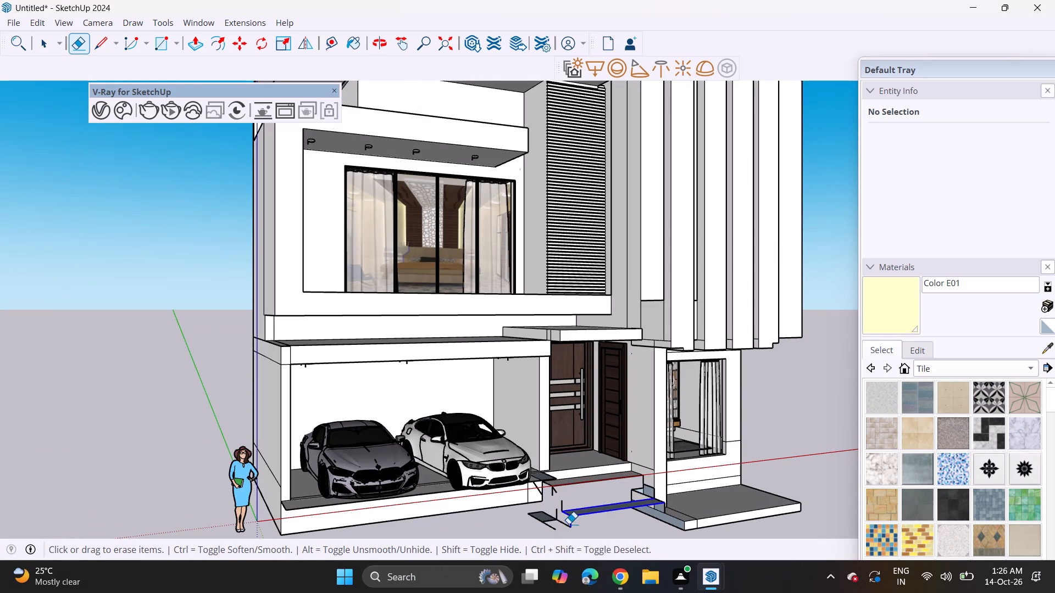
{"action": "left_click_drag", "start_coordinate": [569, 524], "coordinate": [570, 518]}
{"action": "left_click_drag", "start_coordinate": [574, 511], "coordinate": [569, 517]}
{"action": "left_click_drag", "start_coordinate": [538, 522], "coordinate": [546, 518]}
{"action": "left_click_drag", "start_coordinate": [548, 516], "coordinate": [584, 500]}
{"action": "left_click_drag", "start_coordinate": [593, 499], "coordinate": [556, 525]}
{"action": "left_click_drag", "start_coordinate": [569, 510], "coordinate": [546, 521]}
{"action": "left_click_drag", "start_coordinate": [550, 511], "coordinate": [545, 508]}
{"action": "left_click_drag", "start_coordinate": [565, 505], "coordinate": [624, 500]}
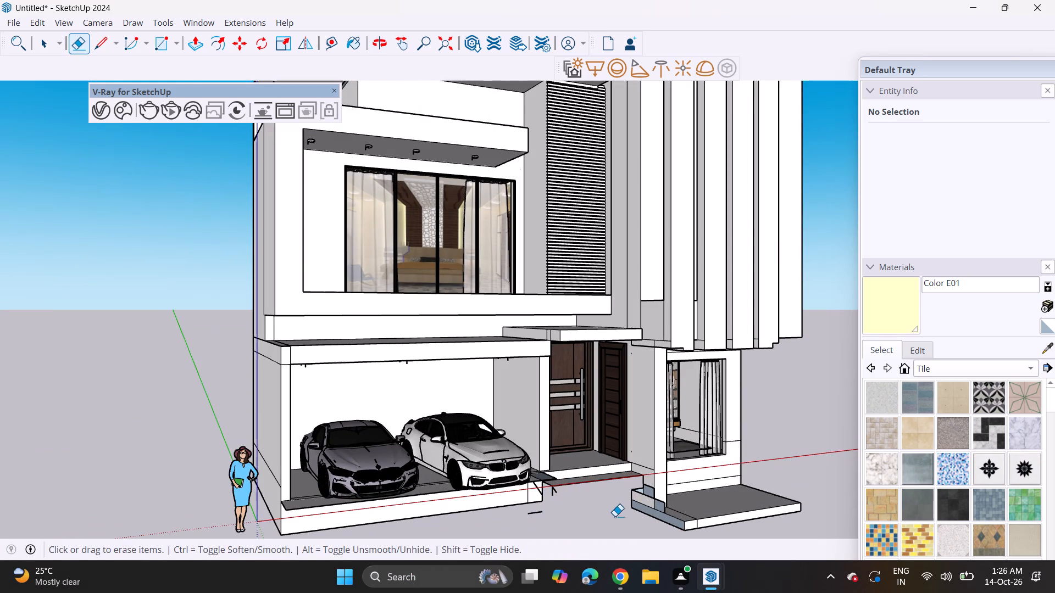
Erase the low platform and its side pieces in front of the ground-floor window beside the entrance.
{"action": "left_click_drag", "start_coordinate": [599, 515], "coordinate": [707, 517]}
{"action": "left_click_drag", "start_coordinate": [630, 512], "coordinate": [694, 503]}
{"action": "left_click_drag", "start_coordinate": [655, 501], "coordinate": [683, 500]}
{"action": "left_click_drag", "start_coordinate": [632, 501], "coordinate": [678, 498]}
{"action": "left_click_drag", "start_coordinate": [640, 495], "coordinate": [663, 493]}
{"action": "left_click_drag", "start_coordinate": [648, 491], "coordinate": [661, 495]}
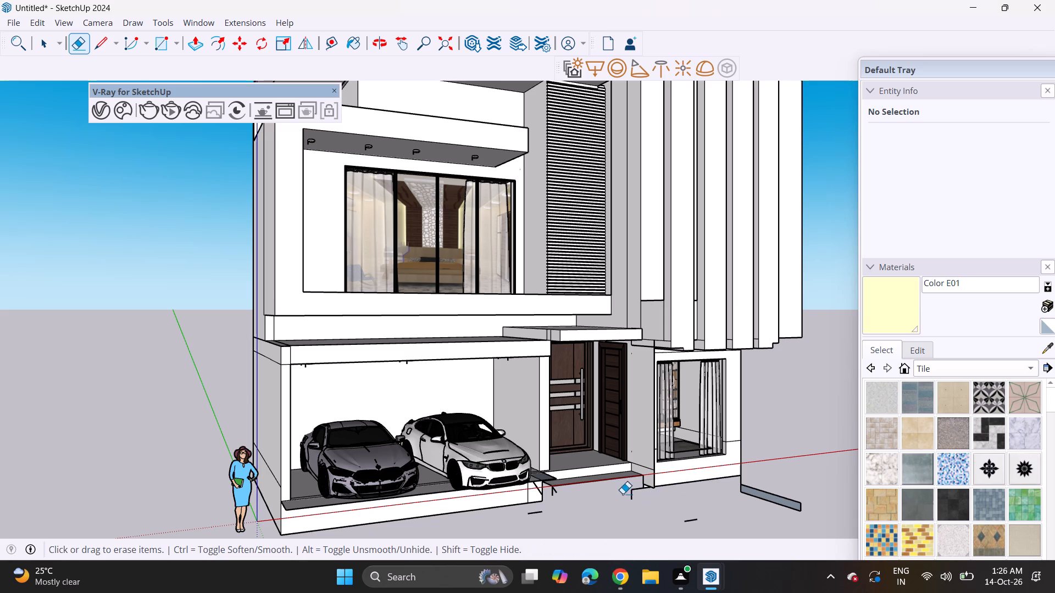
{"action": "left_click_drag", "start_coordinate": [623, 494], "coordinate": [636, 496]}
{"action": "left_click_drag", "start_coordinate": [630, 493], "coordinate": [695, 497]}
{"action": "left_click_drag", "start_coordinate": [782, 487], "coordinate": [763, 496]}
{"action": "left_click_drag", "start_coordinate": [814, 474], "coordinate": [757, 493]}
{"action": "left_click_drag", "start_coordinate": [797, 489], "coordinate": [785, 507]}
{"action": "left_click_drag", "start_coordinate": [787, 501], "coordinate": [805, 507]}
{"action": "left_click_drag", "start_coordinate": [817, 501], "coordinate": [743, 495]}
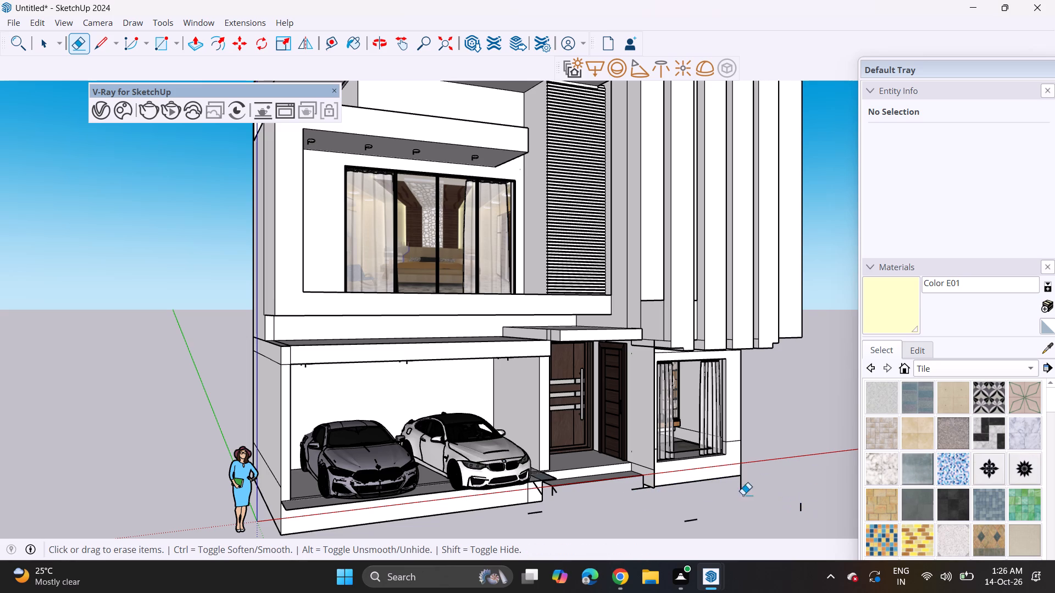
Erase the loose edges left on the ground where the entrance steps and window platform stood.
{"action": "left_click_drag", "start_coordinate": [743, 495], "coordinate": [741, 491]}
{"action": "left_click_drag", "start_coordinate": [757, 472], "coordinate": [734, 490]}
{"action": "left_click_drag", "start_coordinate": [718, 484], "coordinate": [758, 494]}
{"action": "left_click_drag", "start_coordinate": [793, 504], "coordinate": [789, 510]}
{"action": "left_click_drag", "start_coordinate": [803, 512], "coordinate": [809, 506]}
{"action": "left_click_drag", "start_coordinate": [762, 517], "coordinate": [727, 523]}
{"action": "left_click_drag", "start_coordinate": [725, 512], "coordinate": [660, 529]}
{"action": "left_click_drag", "start_coordinate": [662, 525], "coordinate": [671, 524]}
{"action": "left_click", "coordinate": [638, 485]}
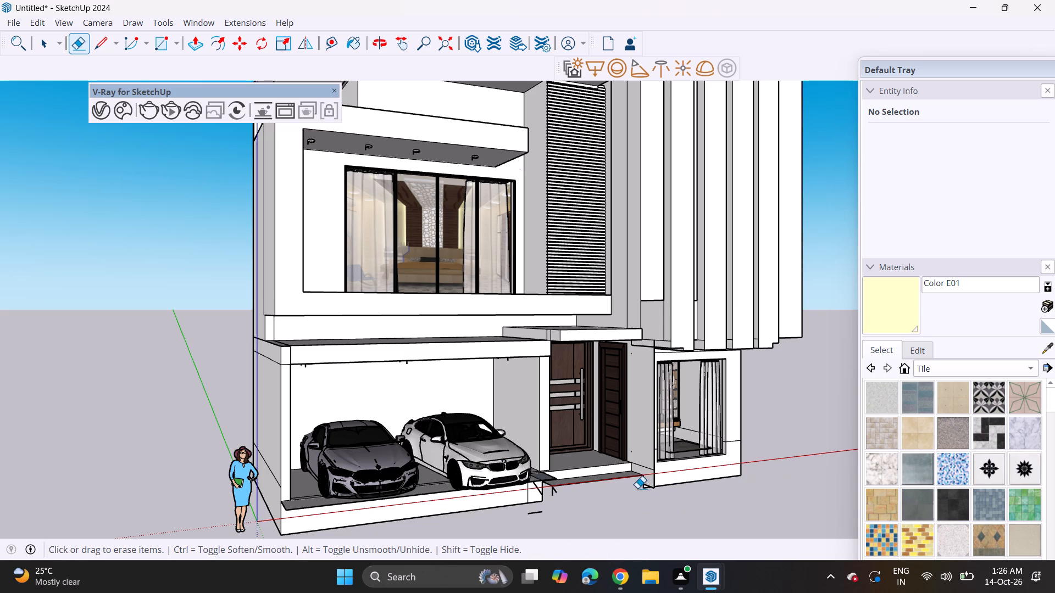
{"action": "left_click", "coordinate": [637, 488]}
{"action": "left_click", "coordinate": [538, 512]}
Erase the leftover edges of the base at the garage corner next to the entrance.
{"action": "middle_click_drag", "start_coordinate": [584, 499], "coordinate": [496, 511]}
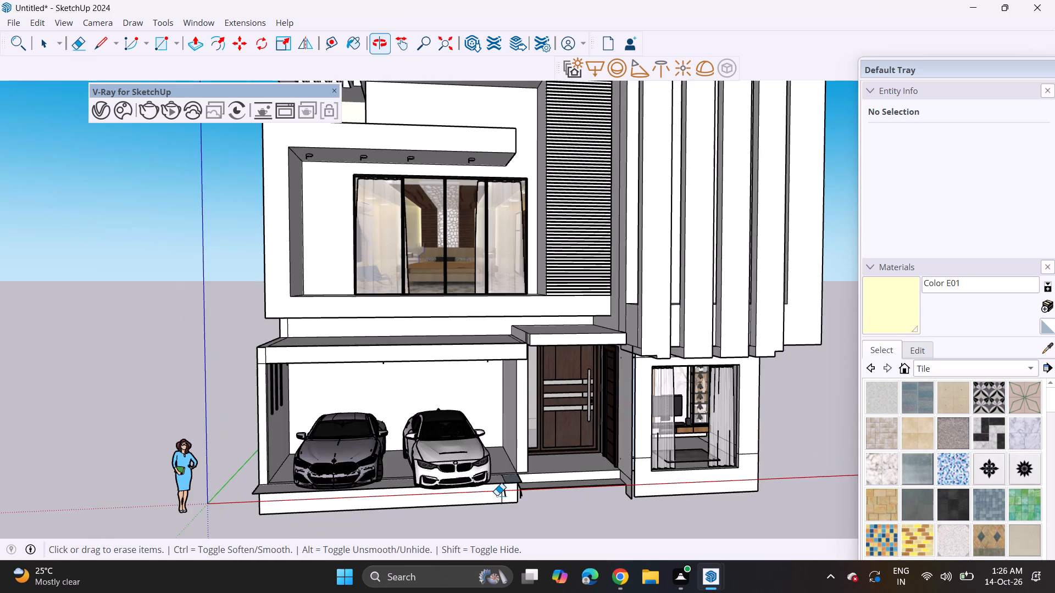
{"action": "scroll", "coordinate": [510, 488], "scroll_direction": "up", "scroll_amount": 7}
{"action": "left_click_drag", "start_coordinate": [527, 494], "coordinate": [499, 501]}
{"action": "left_click", "coordinate": [493, 494]}
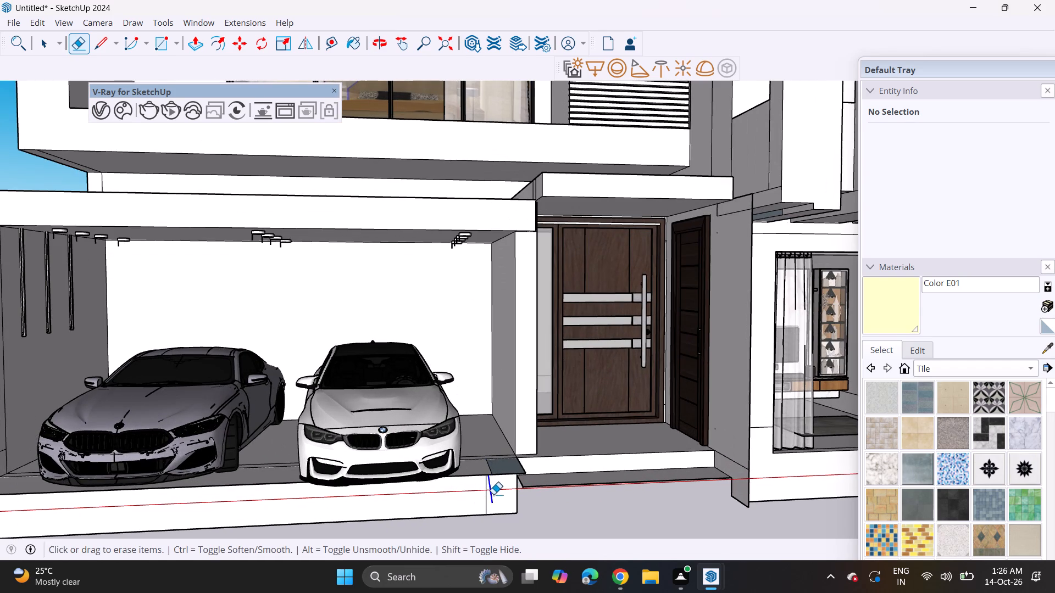
{"action": "middle_click_drag", "start_coordinate": [496, 479], "coordinate": [504, 545]}
{"action": "left_click_drag", "start_coordinate": [499, 471], "coordinate": [499, 491]}
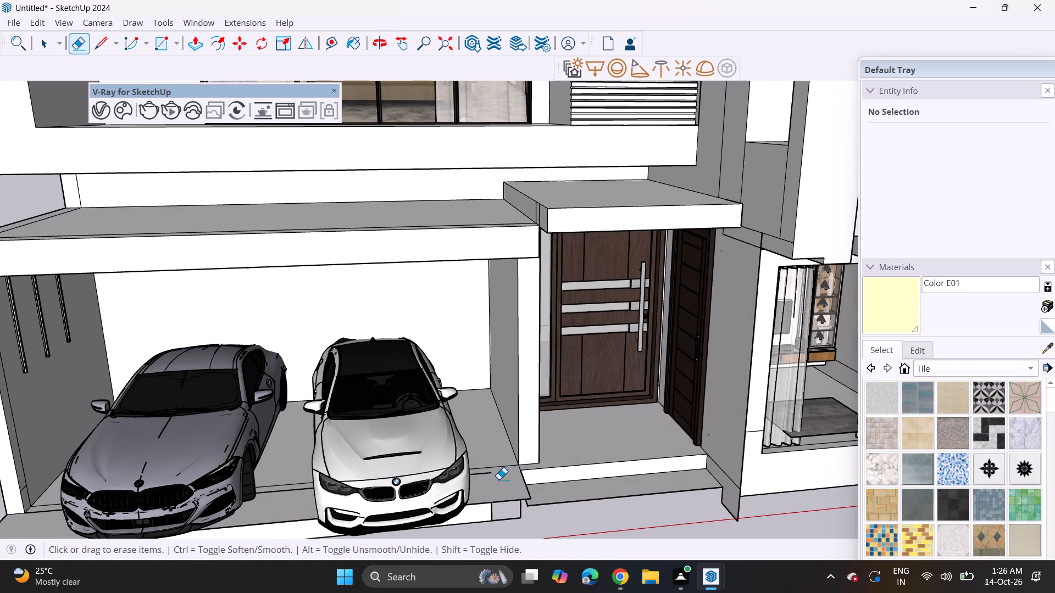
{"action": "left_click_drag", "start_coordinate": [496, 461], "coordinate": [497, 480]}
{"action": "left_click_drag", "start_coordinate": [480, 474], "coordinate": [485, 486]}
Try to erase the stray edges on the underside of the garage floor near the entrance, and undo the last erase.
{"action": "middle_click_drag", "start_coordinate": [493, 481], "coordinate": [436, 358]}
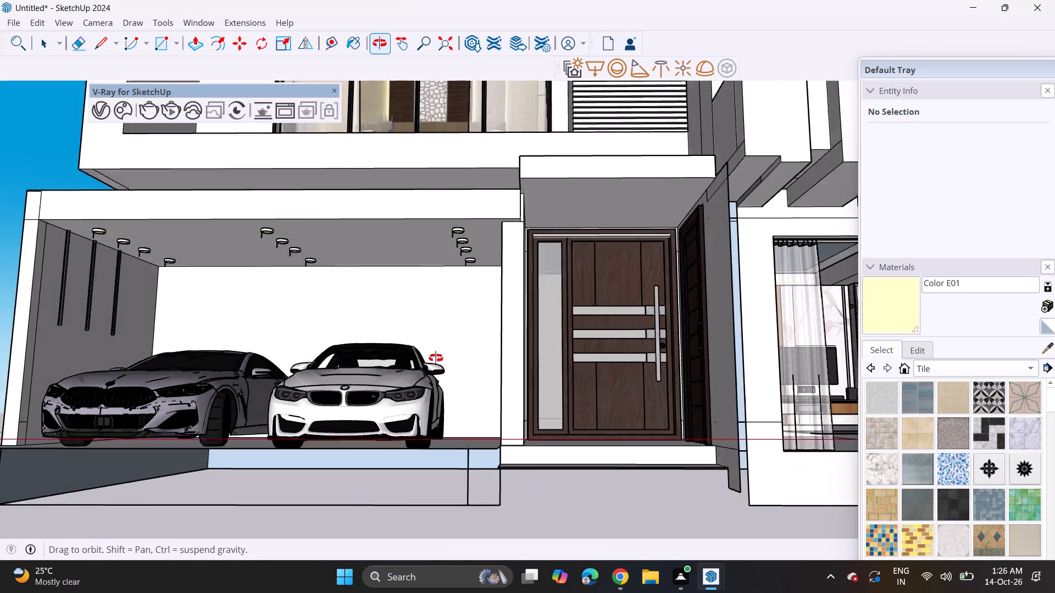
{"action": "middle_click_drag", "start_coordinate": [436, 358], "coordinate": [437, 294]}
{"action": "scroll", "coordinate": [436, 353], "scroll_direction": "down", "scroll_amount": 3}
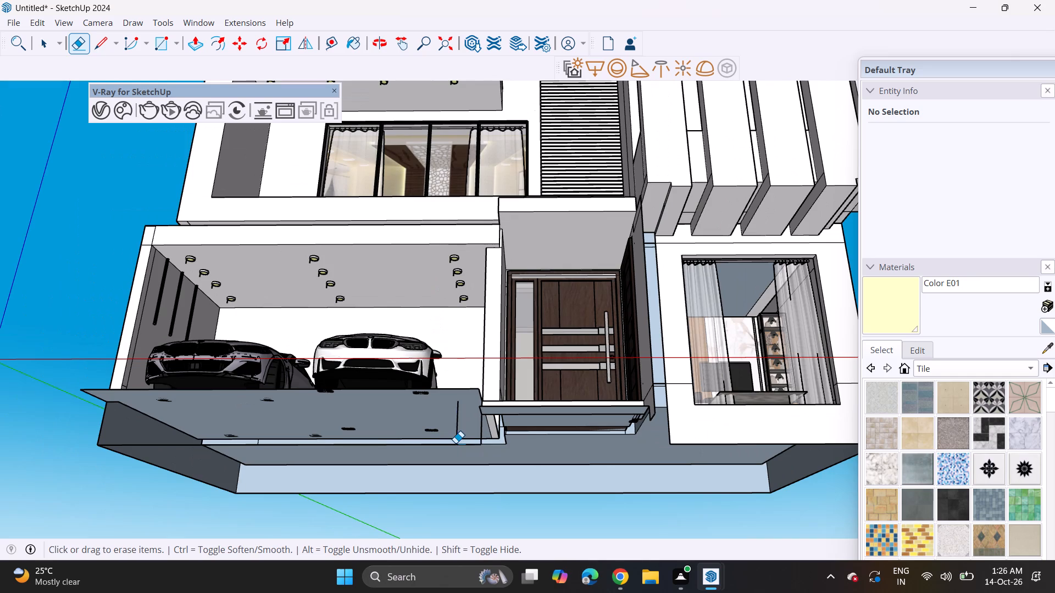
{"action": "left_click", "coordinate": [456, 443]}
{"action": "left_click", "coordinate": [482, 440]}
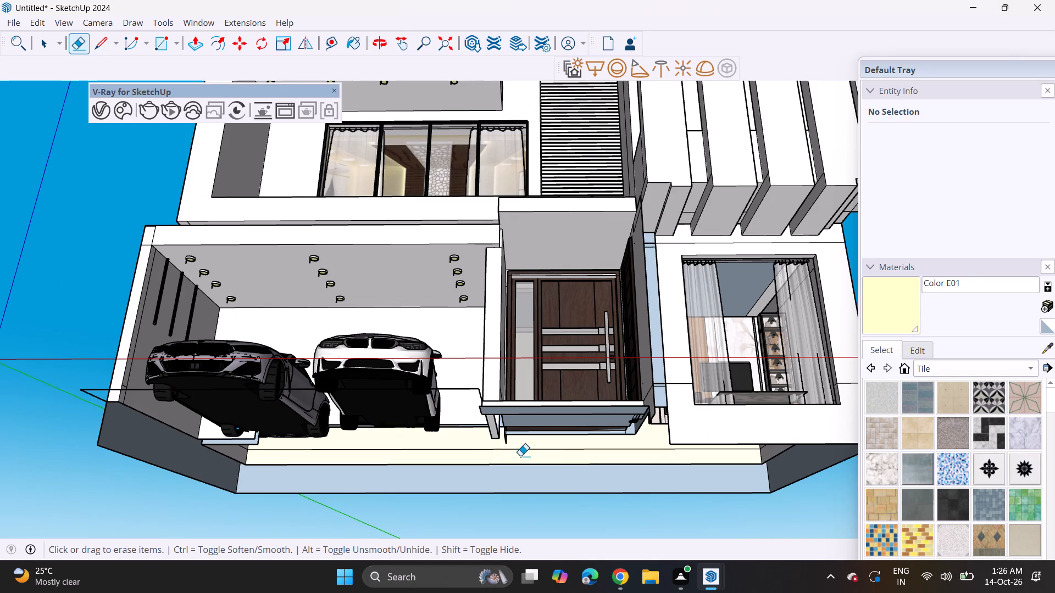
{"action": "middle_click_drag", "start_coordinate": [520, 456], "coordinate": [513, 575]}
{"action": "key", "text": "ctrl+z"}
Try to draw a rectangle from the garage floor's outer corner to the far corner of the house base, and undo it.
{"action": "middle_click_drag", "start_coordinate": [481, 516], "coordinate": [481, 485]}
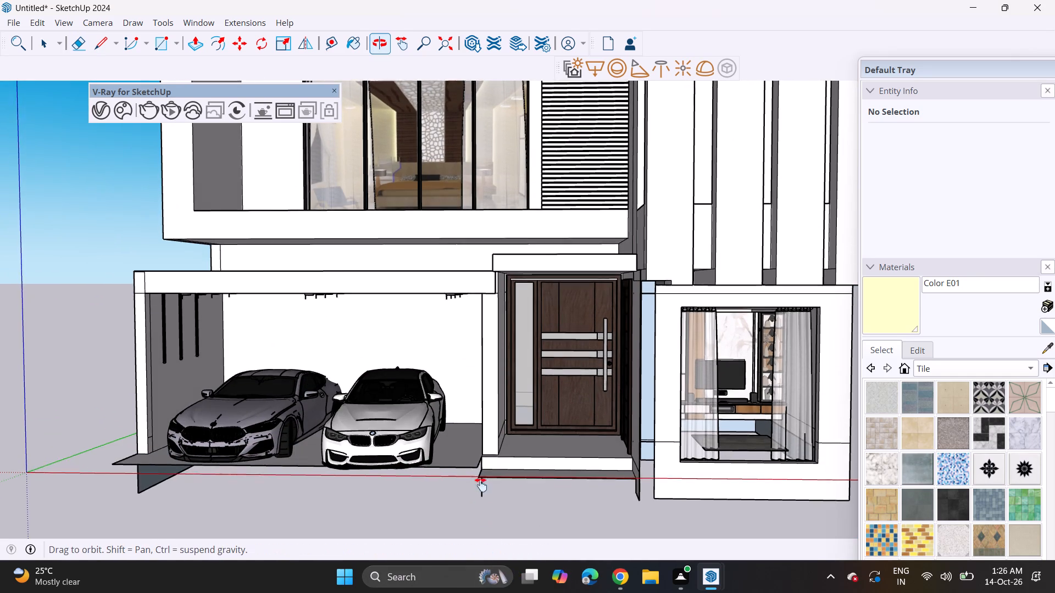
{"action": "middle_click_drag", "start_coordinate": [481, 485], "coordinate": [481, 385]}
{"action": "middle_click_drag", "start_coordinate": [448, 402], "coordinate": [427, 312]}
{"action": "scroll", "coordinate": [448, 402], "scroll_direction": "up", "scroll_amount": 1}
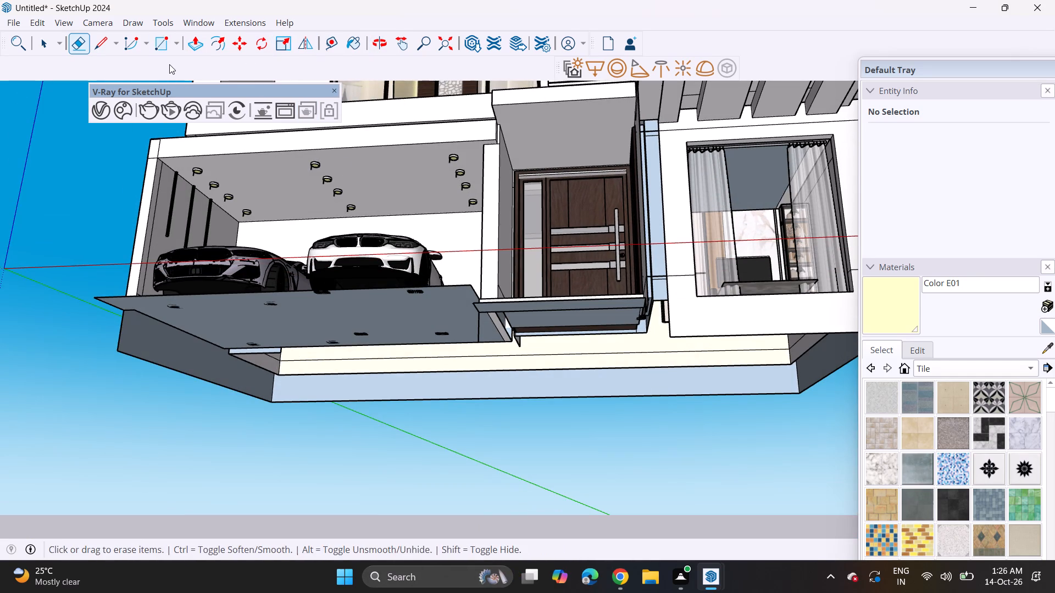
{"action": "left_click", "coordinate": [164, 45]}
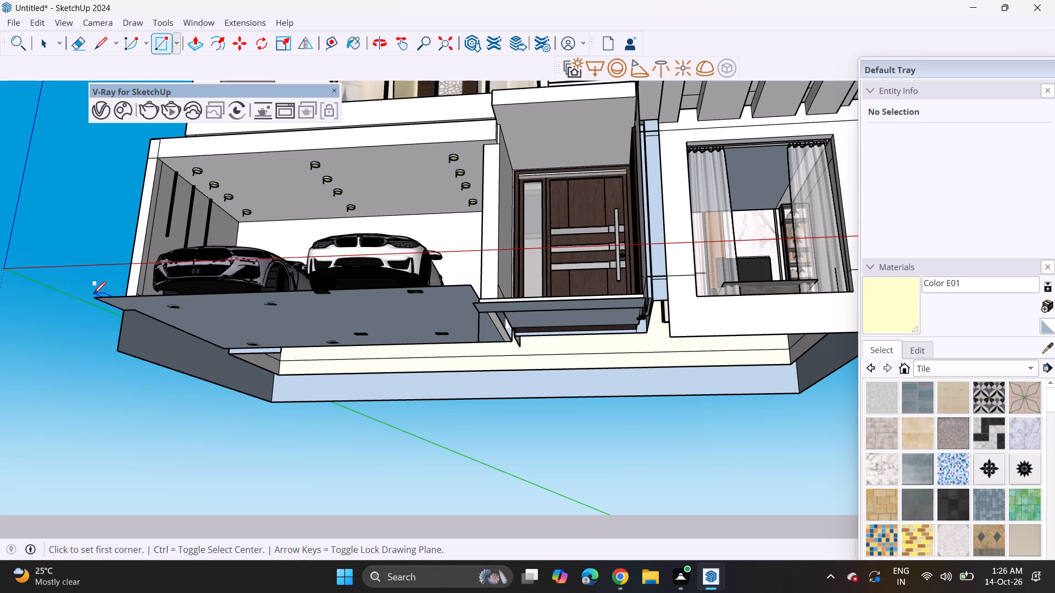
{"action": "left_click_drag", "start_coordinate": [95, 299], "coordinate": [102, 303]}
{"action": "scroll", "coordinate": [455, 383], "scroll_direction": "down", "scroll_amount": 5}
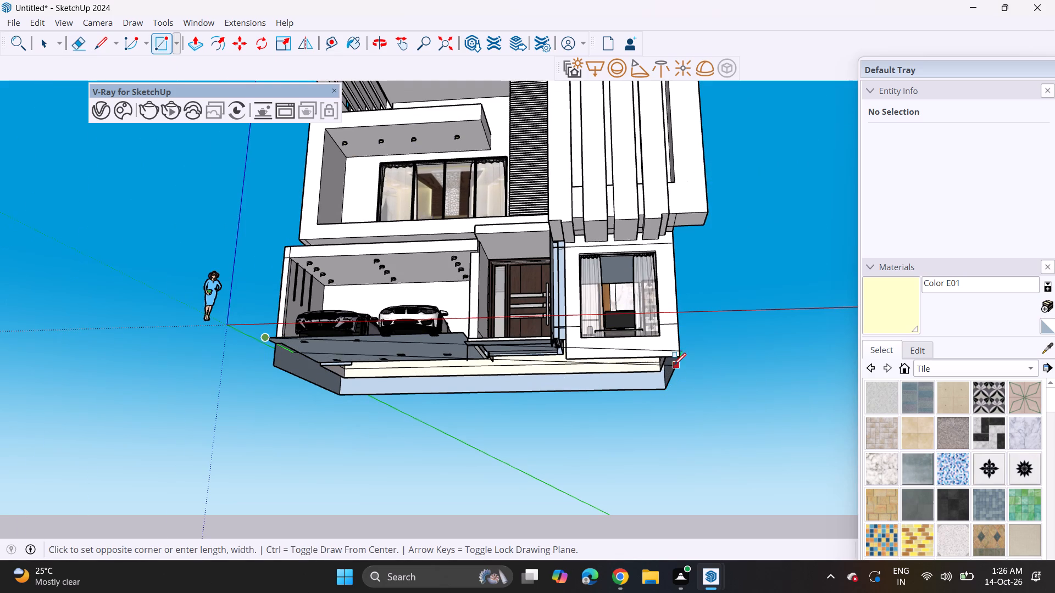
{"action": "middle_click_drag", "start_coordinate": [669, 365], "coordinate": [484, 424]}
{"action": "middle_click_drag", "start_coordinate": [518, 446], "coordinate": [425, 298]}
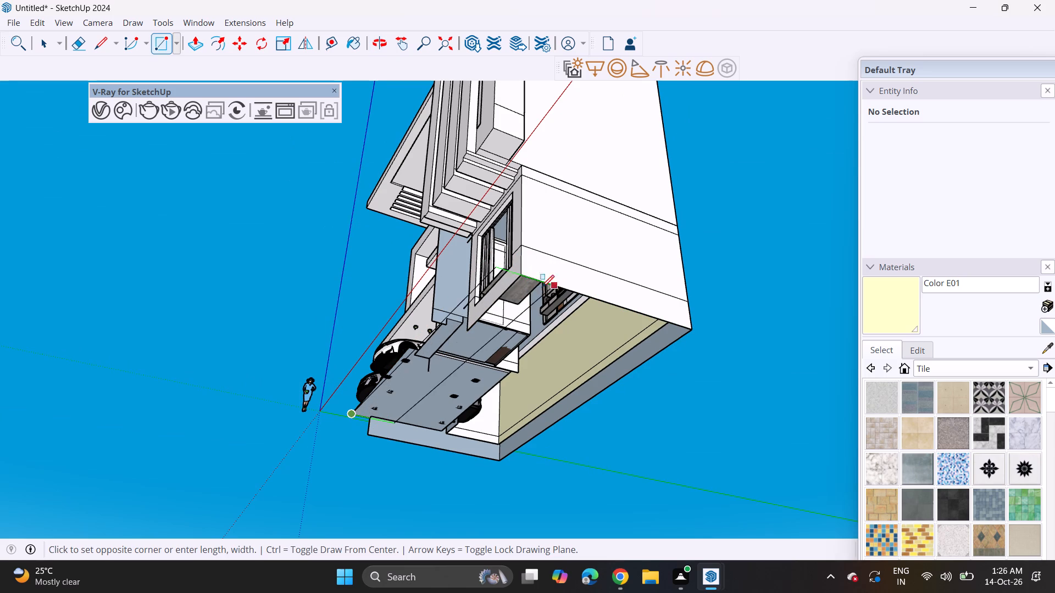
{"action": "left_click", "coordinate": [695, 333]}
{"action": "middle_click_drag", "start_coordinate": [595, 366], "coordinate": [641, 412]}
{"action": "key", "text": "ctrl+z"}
Draw a rectangle across the open underside of the house base from its back corner to the opposite front corner.
{"action": "middle_click_drag", "start_coordinate": [632, 404], "coordinate": [589, 325]}
{"action": "left_click", "coordinate": [505, 473]}
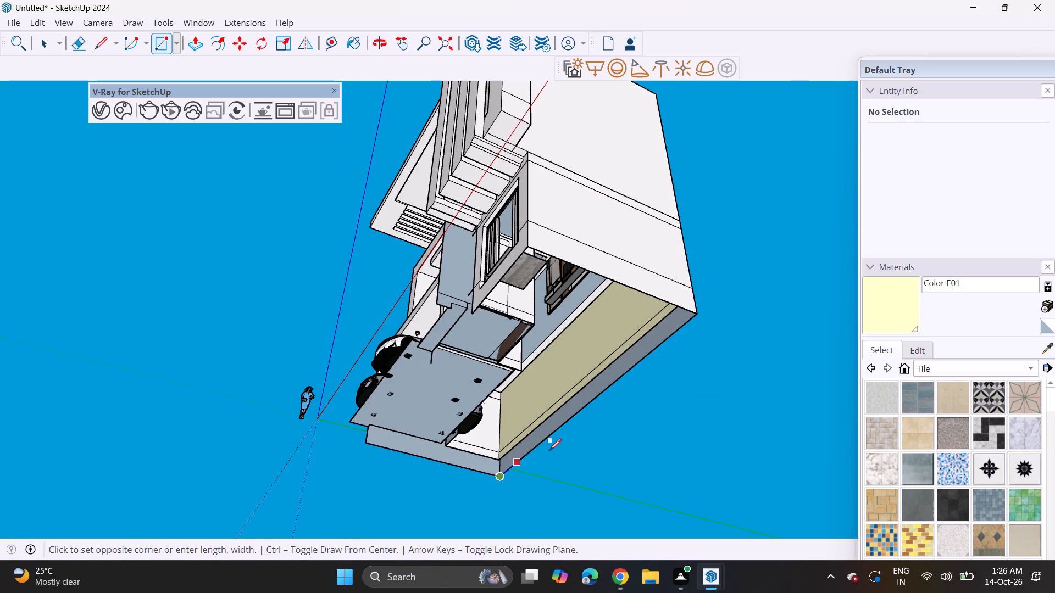
{"action": "left_click", "coordinate": [523, 245]}
Push the new underside face of the house base upward with Push/Pull to lower the plinth's height below the garage floor.
{"action": "middle_click_drag", "start_coordinate": [522, 292], "coordinate": [694, 455]}
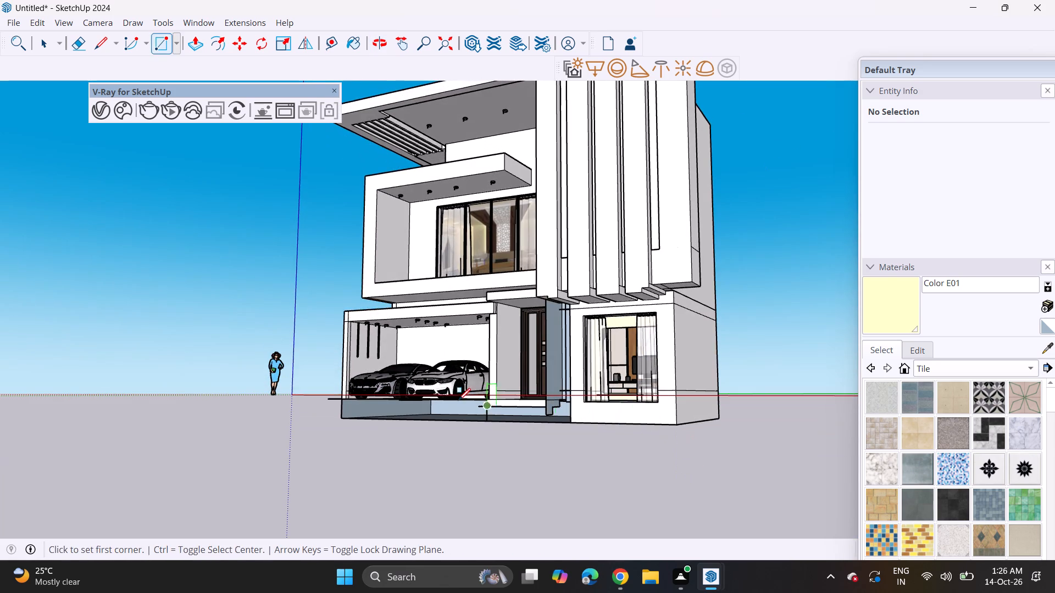
{"action": "middle_click_drag", "start_coordinate": [457, 400], "coordinate": [531, 460]}
{"action": "scroll", "coordinate": [520, 432], "scroll_direction": "up", "scroll_amount": 2}
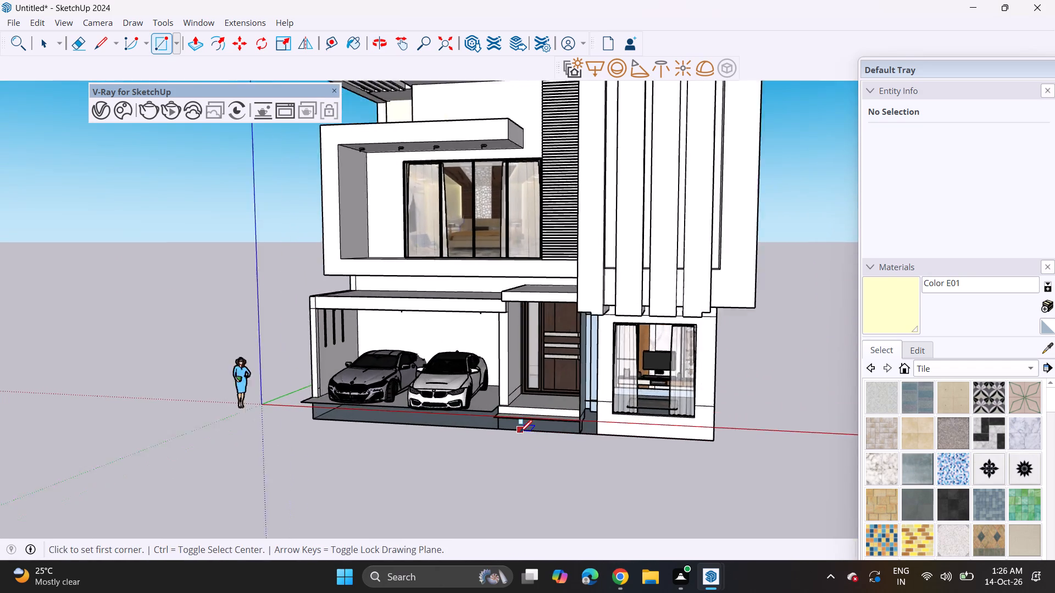
{"action": "scroll", "coordinate": [520, 432], "scroll_direction": "up", "scroll_amount": 5}
{"action": "middle_click_drag", "start_coordinate": [520, 432], "coordinate": [528, 276]}
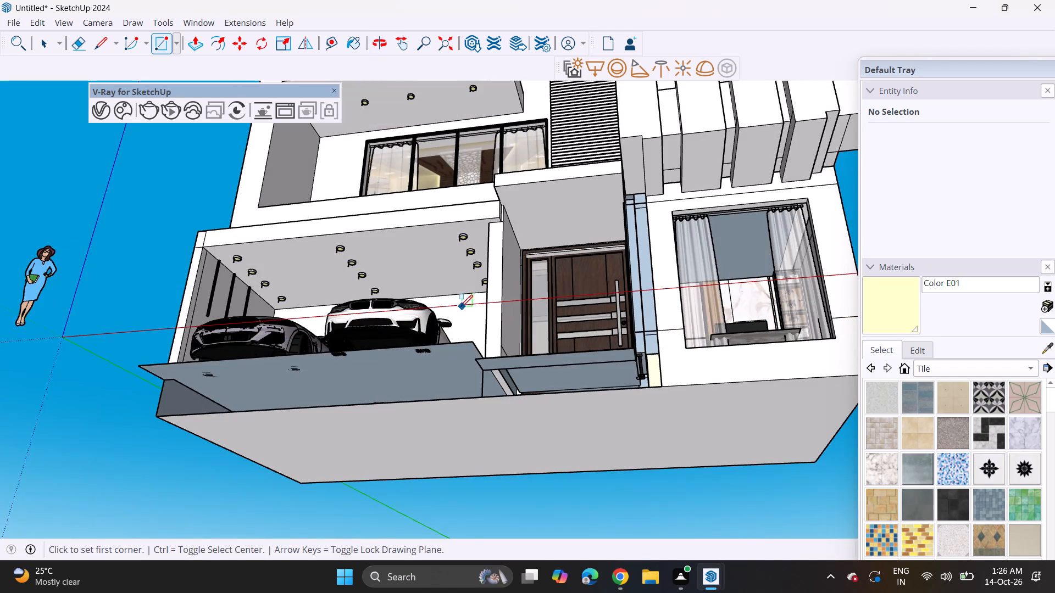
{"action": "middle_click_drag", "start_coordinate": [460, 310], "coordinate": [495, 440]}
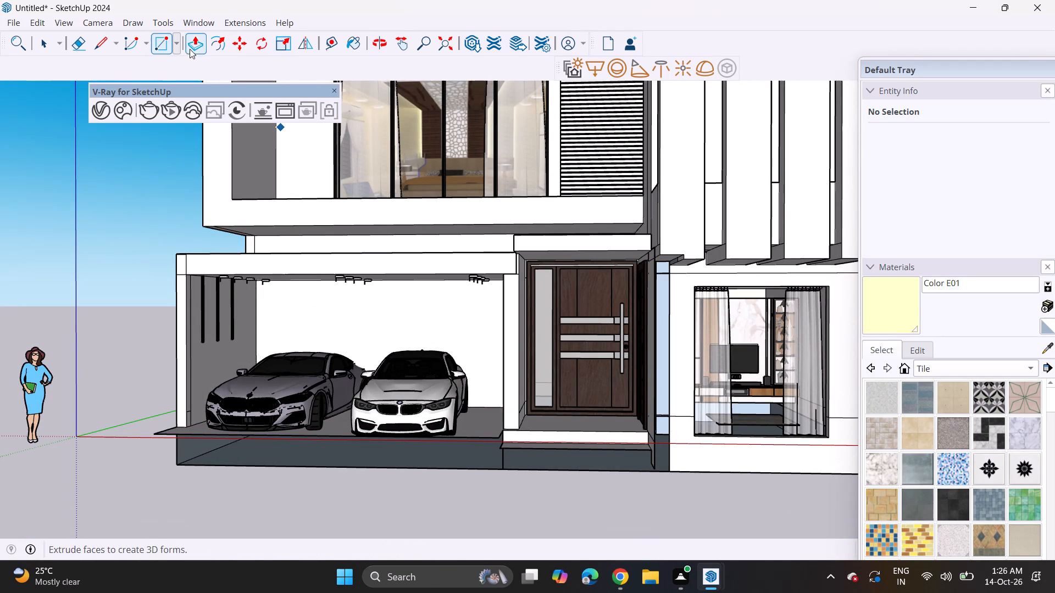
{"action": "left_click_drag", "start_coordinate": [190, 49], "coordinate": [197, 52]}
{"action": "left_click", "coordinate": [377, 460]}
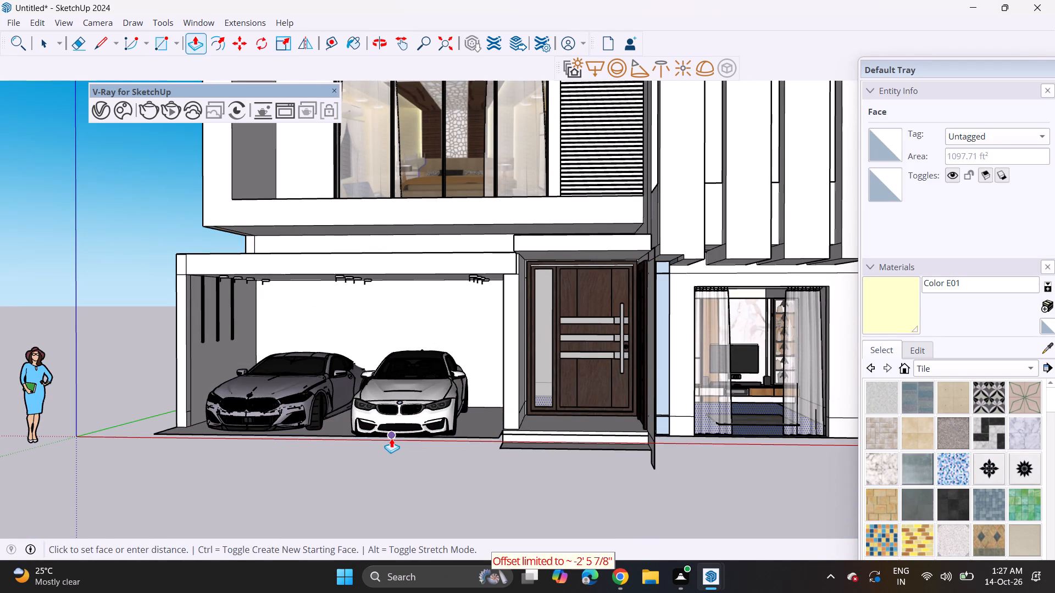
{"action": "left_click", "coordinate": [391, 441]}
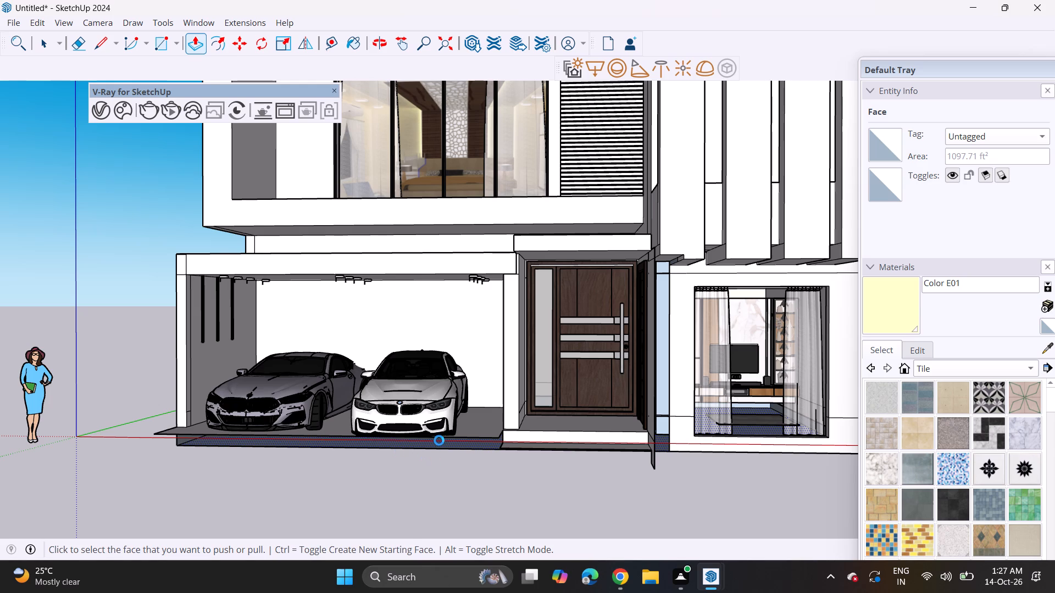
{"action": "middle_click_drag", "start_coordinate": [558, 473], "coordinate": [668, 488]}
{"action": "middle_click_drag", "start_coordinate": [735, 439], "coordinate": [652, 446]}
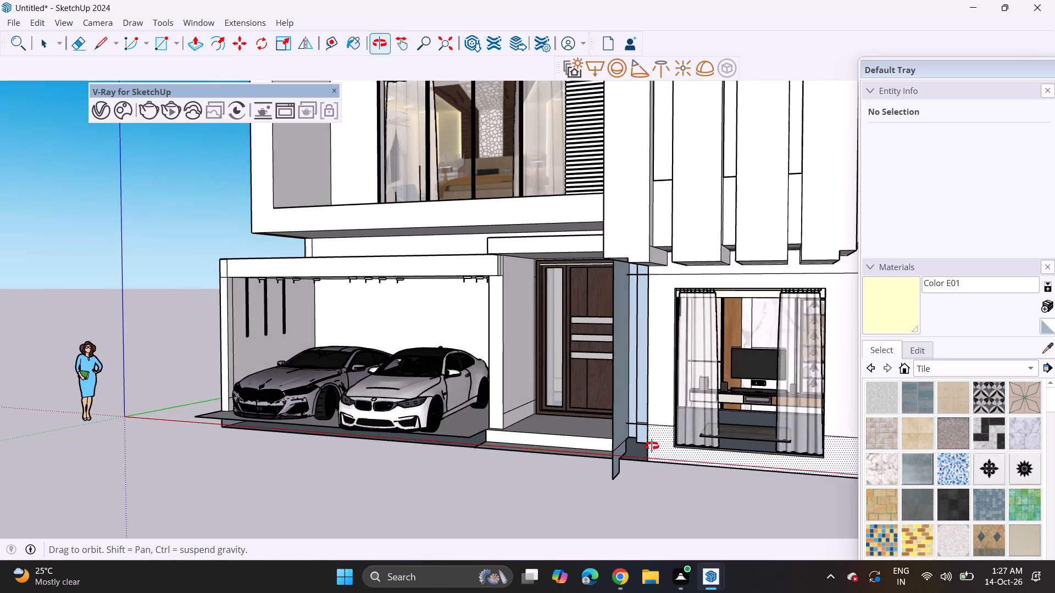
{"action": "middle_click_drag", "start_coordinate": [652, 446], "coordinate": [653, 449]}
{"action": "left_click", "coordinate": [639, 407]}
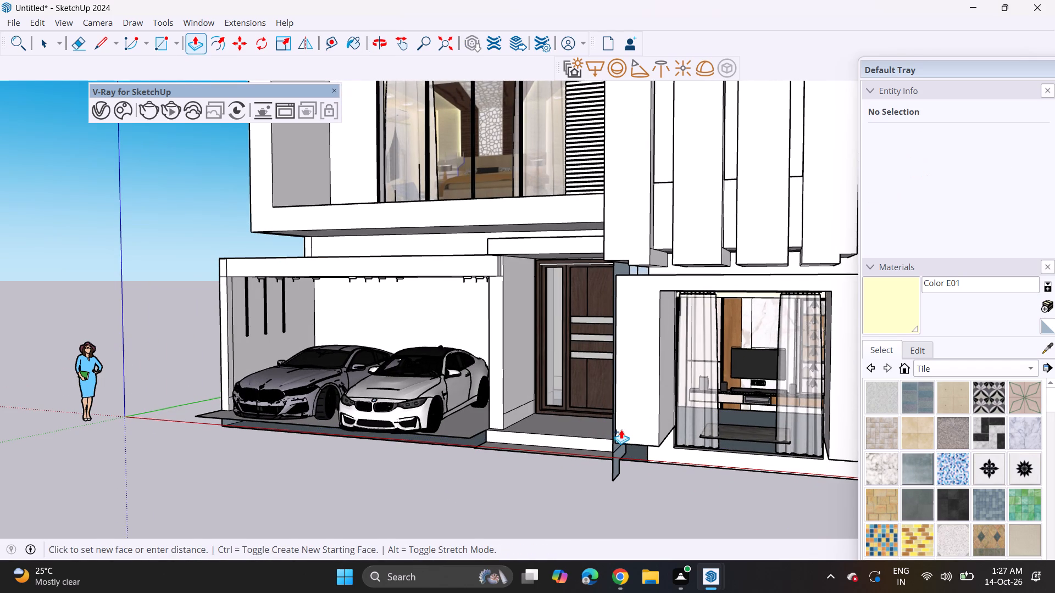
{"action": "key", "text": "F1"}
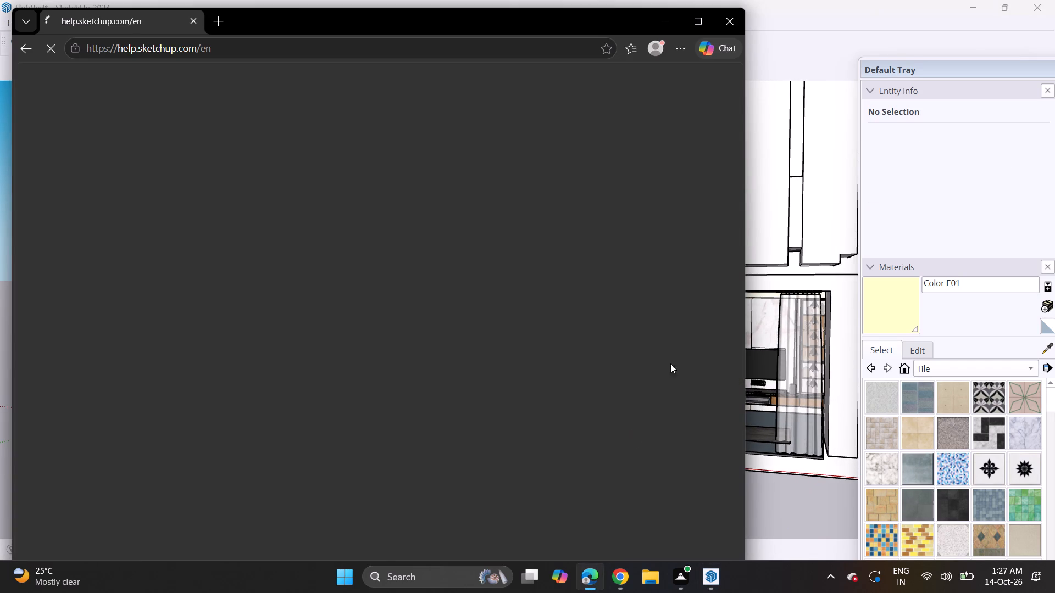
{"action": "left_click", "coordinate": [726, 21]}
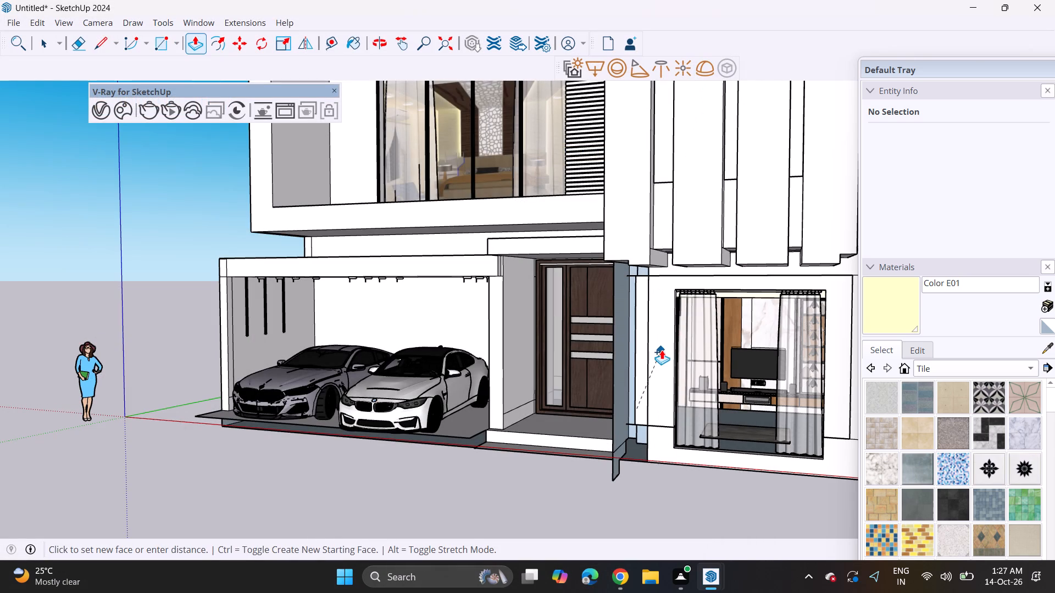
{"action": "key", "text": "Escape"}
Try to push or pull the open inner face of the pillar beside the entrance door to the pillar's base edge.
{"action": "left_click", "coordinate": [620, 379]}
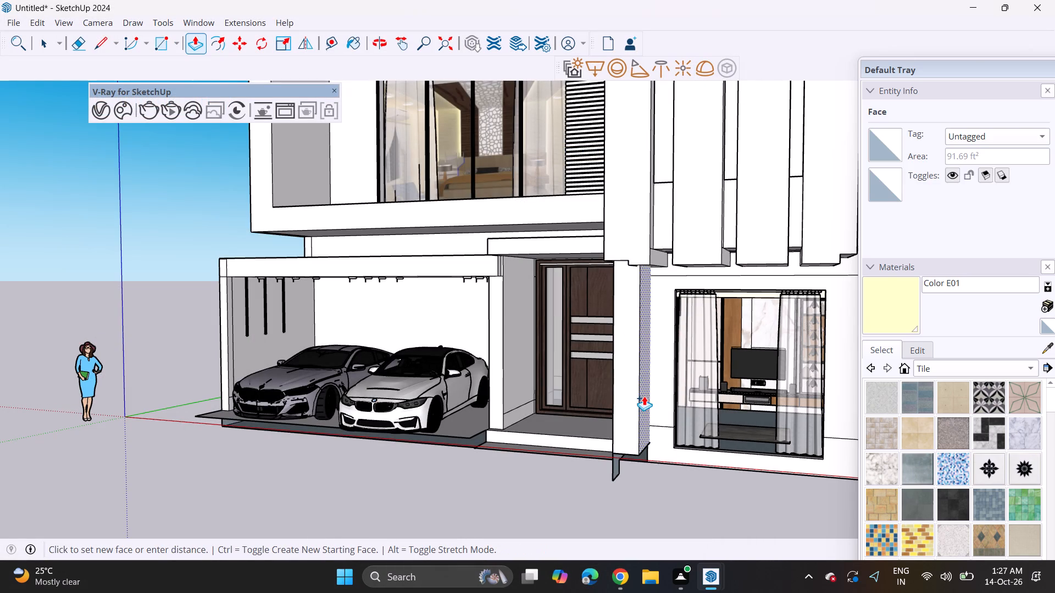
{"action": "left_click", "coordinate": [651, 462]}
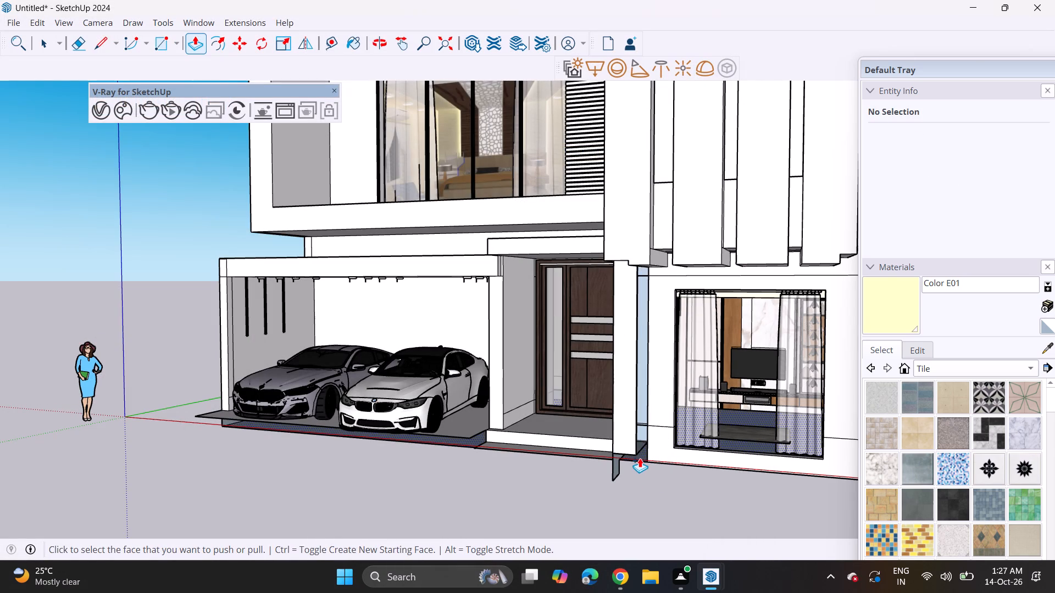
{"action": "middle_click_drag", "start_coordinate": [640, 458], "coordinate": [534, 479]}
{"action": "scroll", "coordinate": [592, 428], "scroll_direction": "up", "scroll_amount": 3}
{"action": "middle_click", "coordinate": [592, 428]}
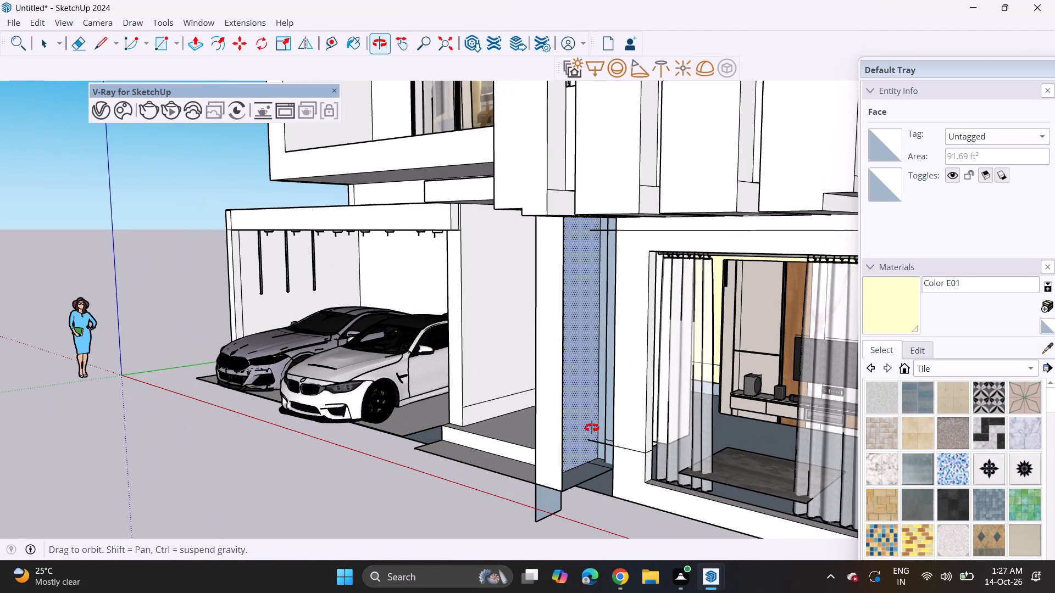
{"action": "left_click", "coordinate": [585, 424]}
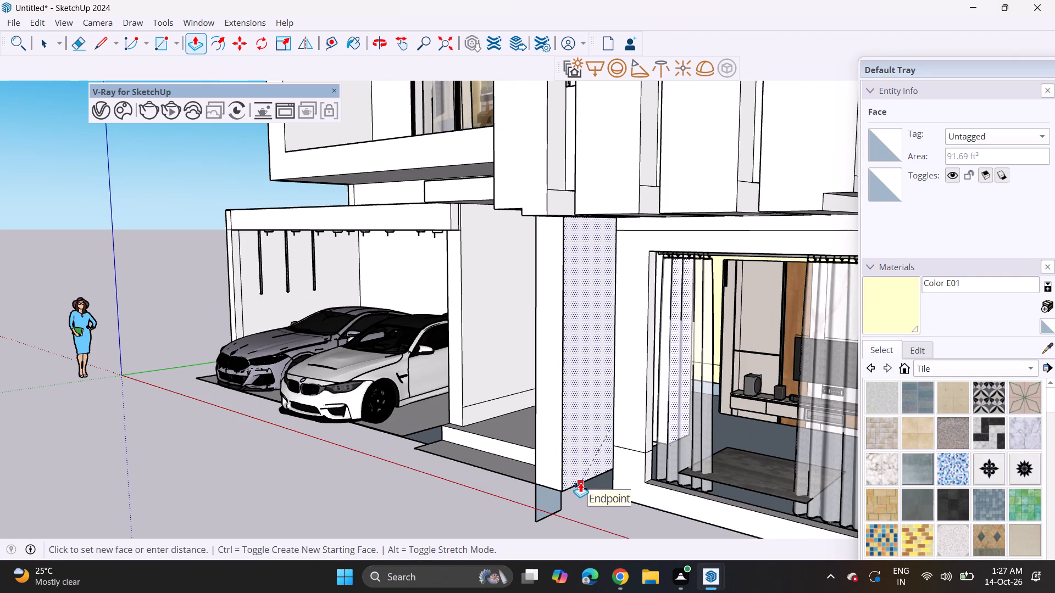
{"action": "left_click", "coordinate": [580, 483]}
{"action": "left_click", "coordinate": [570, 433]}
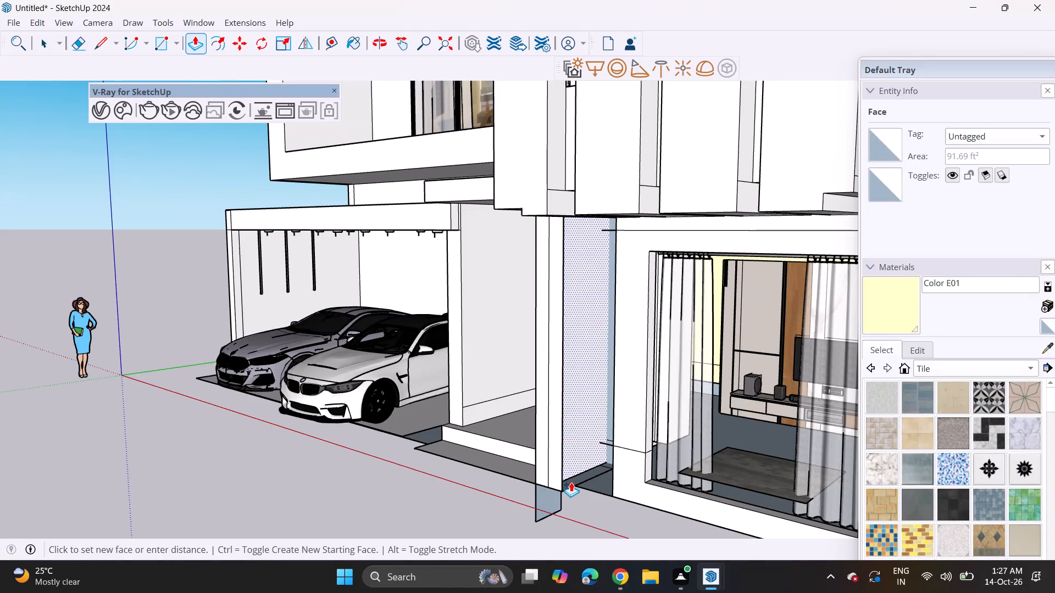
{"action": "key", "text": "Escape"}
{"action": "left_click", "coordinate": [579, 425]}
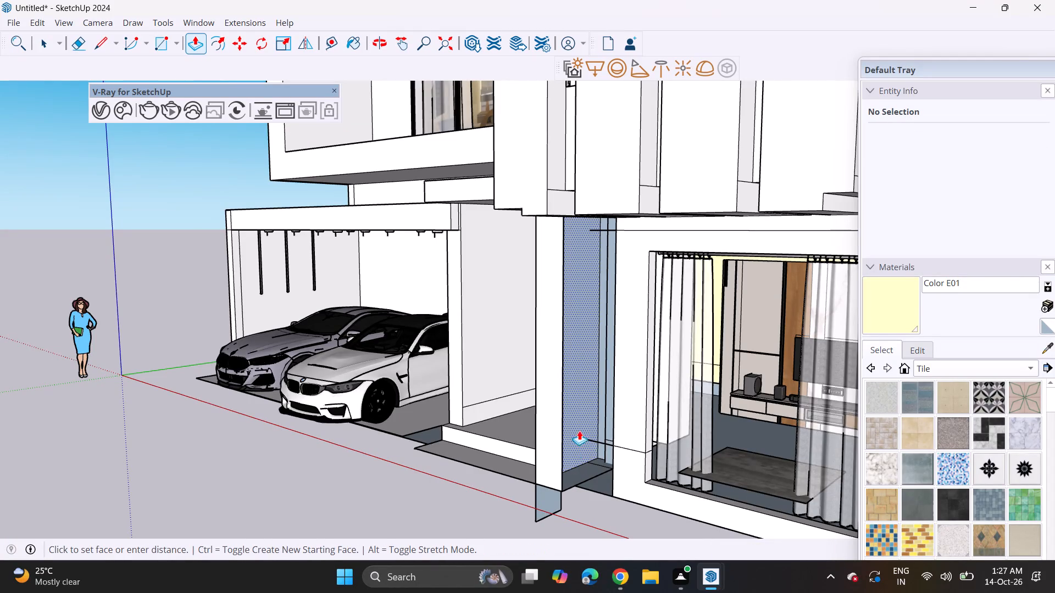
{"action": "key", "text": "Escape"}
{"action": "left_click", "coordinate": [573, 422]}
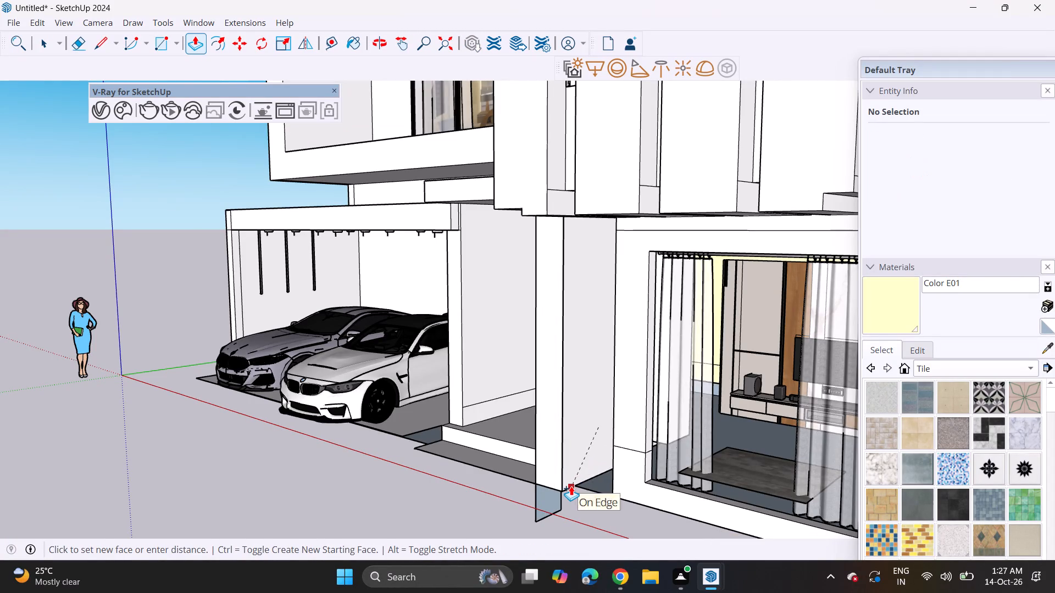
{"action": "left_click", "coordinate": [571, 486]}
Extend the pillar's thin end face back to the living-room wall with Push/Pull, closing the pillar's open side.
{"action": "middle_click_drag", "start_coordinate": [582, 482], "coordinate": [413, 485]}
{"action": "scroll", "coordinate": [456, 440], "scroll_direction": "up", "scroll_amount": 1}
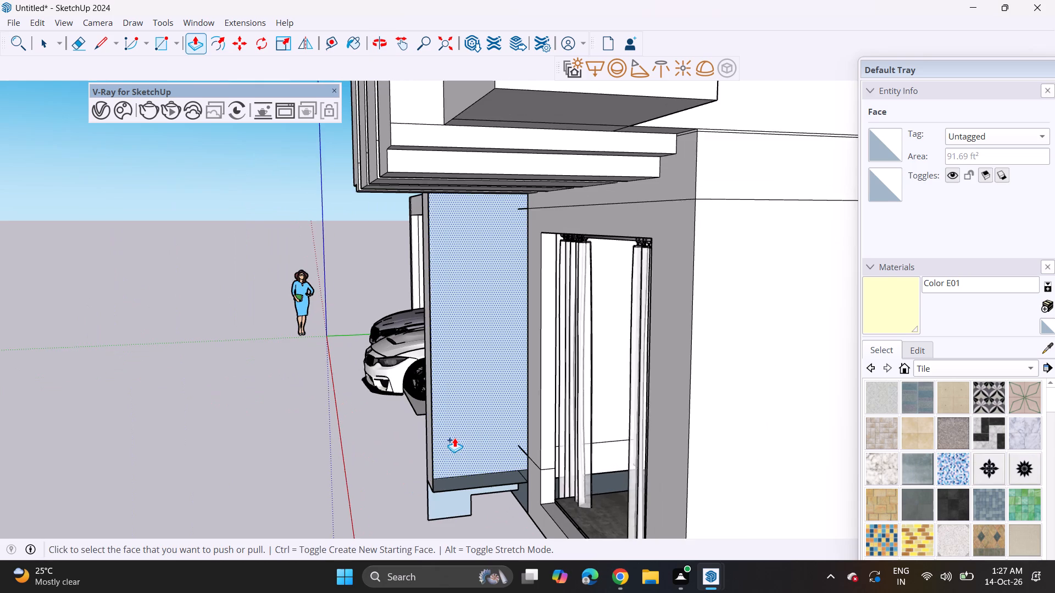
{"action": "middle_click_drag", "start_coordinate": [454, 438], "coordinate": [452, 426]}
{"action": "scroll", "coordinate": [454, 438], "scroll_direction": "up", "scroll_amount": 6}
{"action": "middle_click_drag", "start_coordinate": [482, 411], "coordinate": [476, 440]}
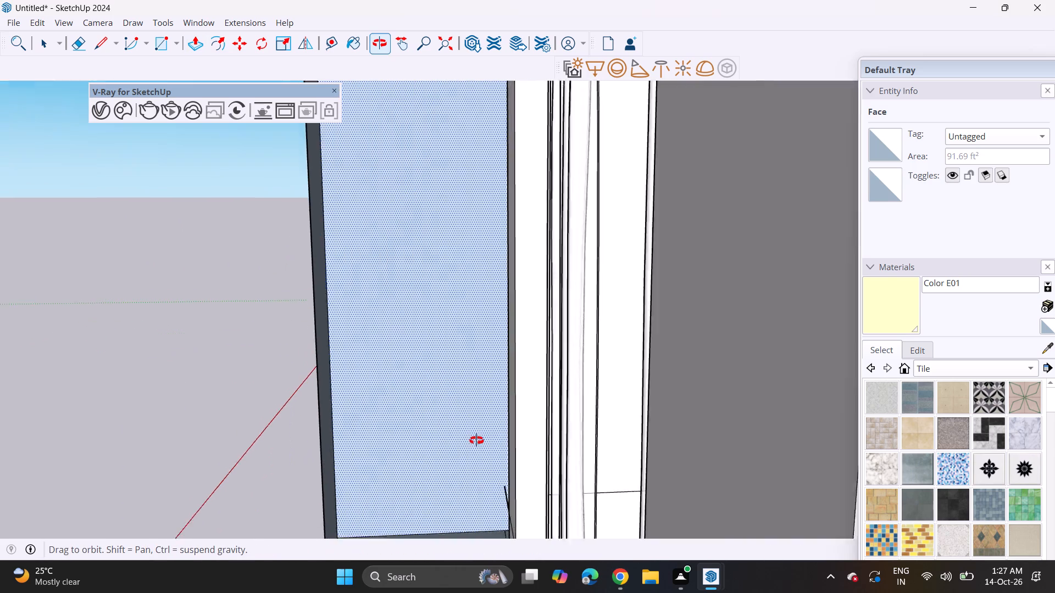
{"action": "middle_click_drag", "start_coordinate": [476, 440], "coordinate": [517, 443]}
{"action": "scroll", "coordinate": [523, 430], "scroll_direction": "down", "scroll_amount": 11}
{"action": "middle_click_drag", "start_coordinate": [521, 426], "coordinate": [676, 384]}
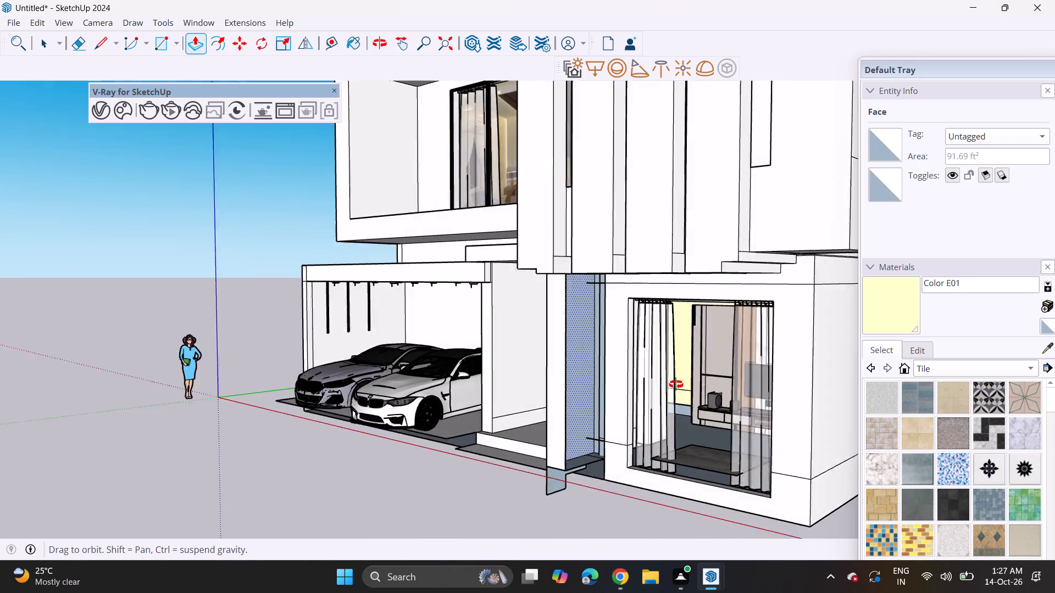
{"action": "middle_click_drag", "start_coordinate": [676, 384], "coordinate": [454, 387]}
{"action": "scroll", "coordinate": [494, 391], "scroll_direction": "up", "scroll_amount": 3}
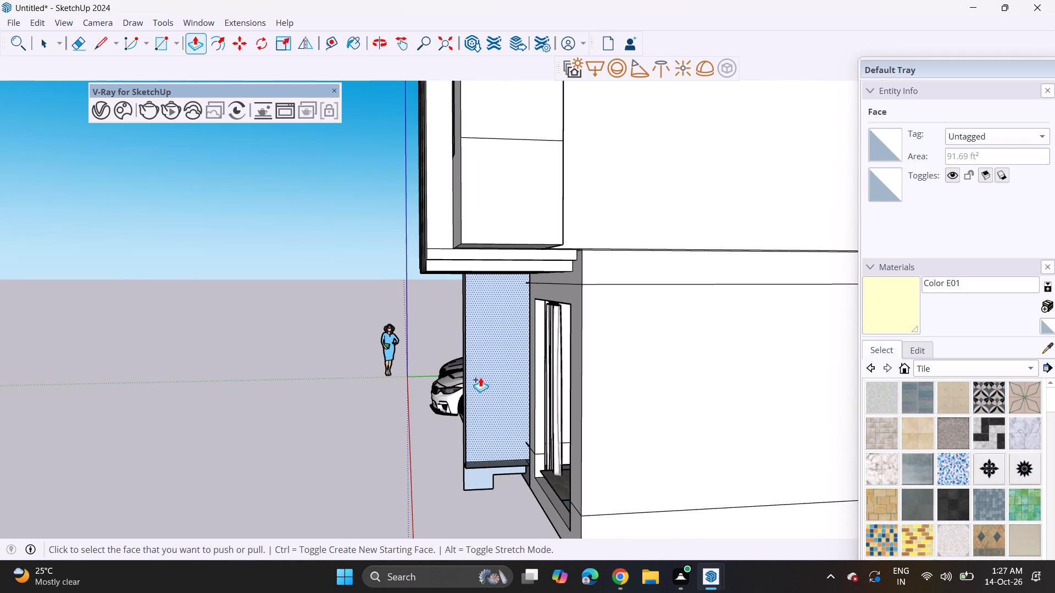
{"action": "scroll", "coordinate": [480, 377], "scroll_direction": "up", "scroll_amount": 7}
{"action": "middle_click_drag", "start_coordinate": [486, 386], "coordinate": [455, 393]}
{"action": "scroll", "coordinate": [455, 393], "scroll_direction": "up", "scroll_amount": 4}
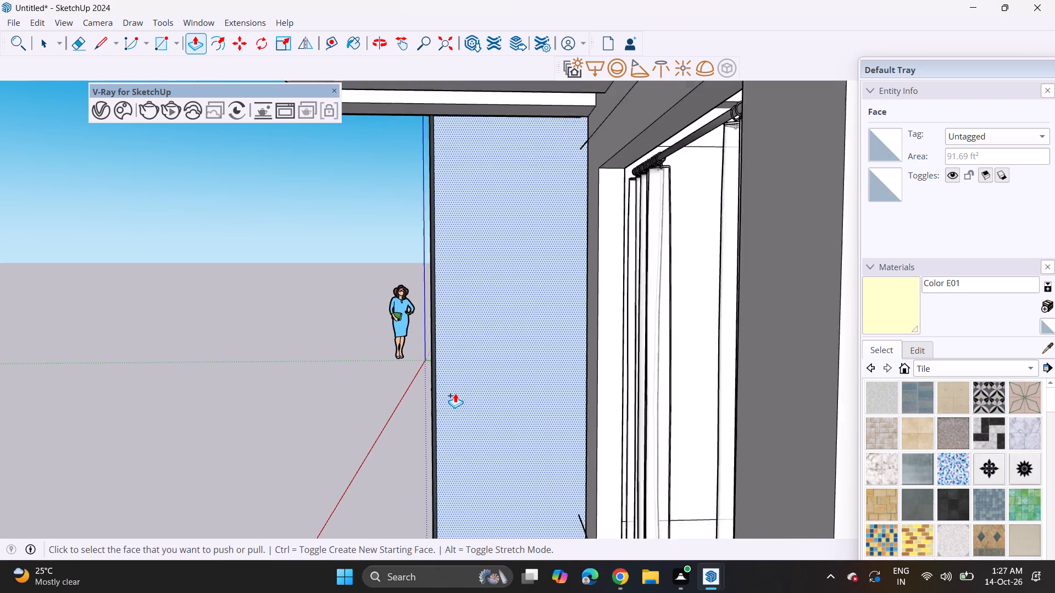
{"action": "middle_click_drag", "start_coordinate": [466, 399], "coordinate": [452, 399]}
{"action": "scroll", "coordinate": [466, 399], "scroll_direction": "up", "scroll_amount": 1}
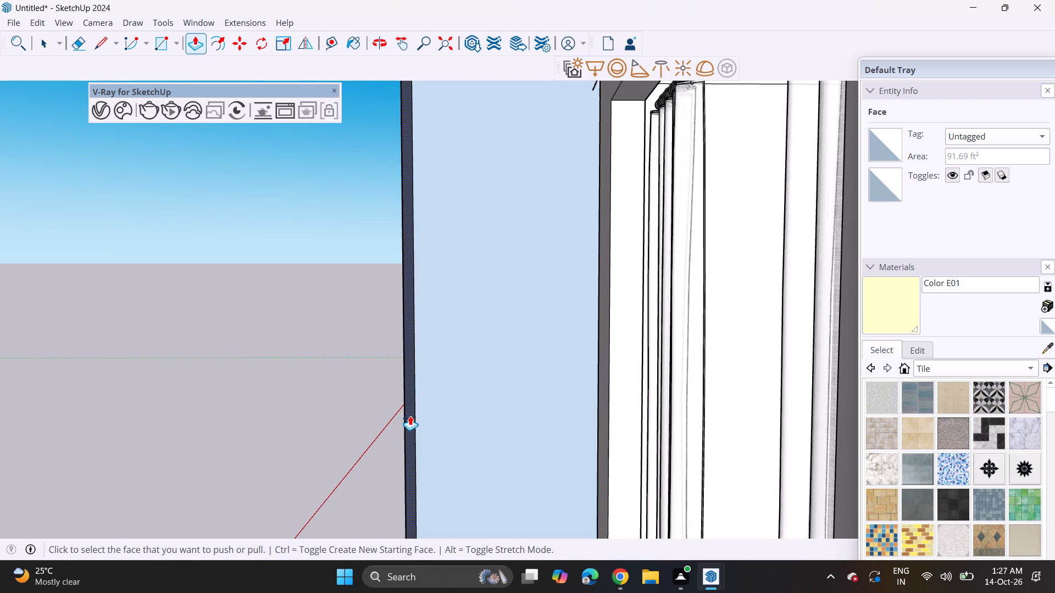
{"action": "left_click", "coordinate": [410, 416]}
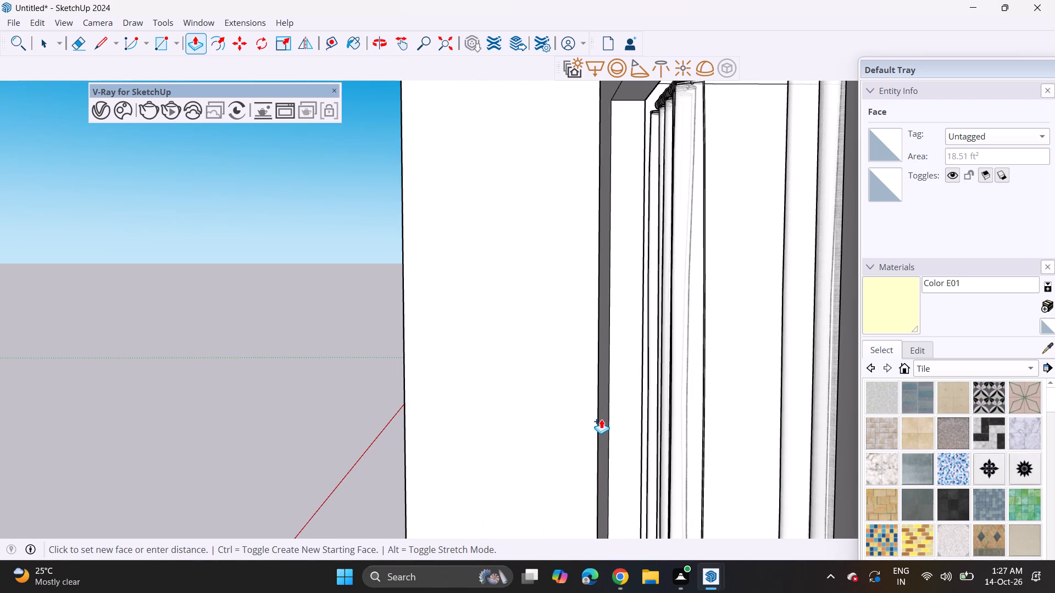
{"action": "left_click", "coordinate": [601, 419]}
Copy the upper-floor sliding door to the upper corner of the ground-floor living-room window opening, on the entrance side.
{"action": "middle_click_drag", "start_coordinate": [523, 432], "coordinate": [682, 417]}
{"action": "scroll", "coordinate": [682, 417], "scroll_direction": "down", "scroll_amount": 15}
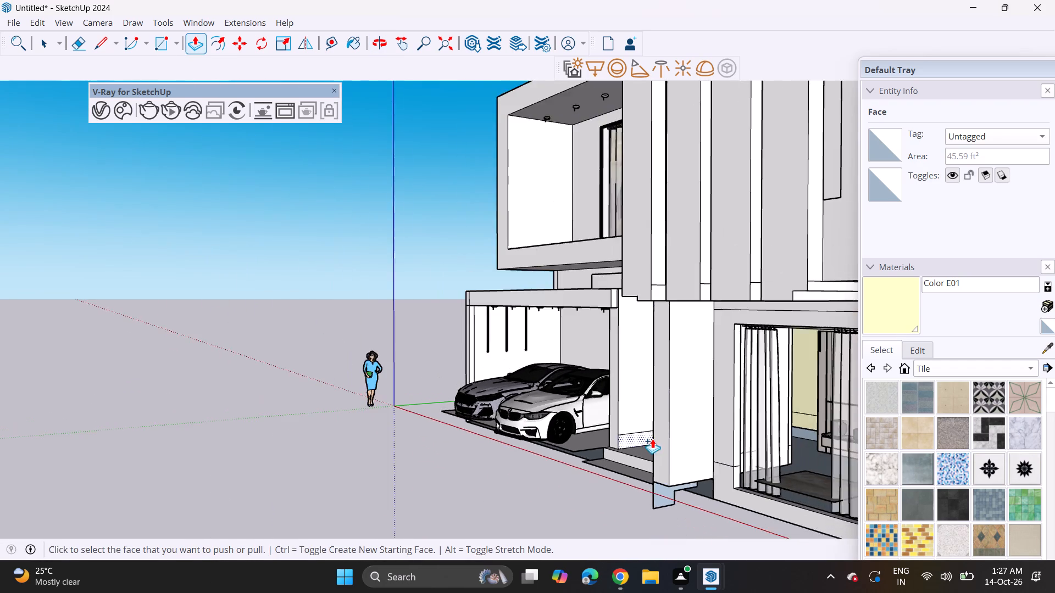
{"action": "scroll", "coordinate": [652, 439], "scroll_direction": "down", "scroll_amount": 5}
{"action": "middle_click_drag", "start_coordinate": [641, 458], "coordinate": [689, 461]}
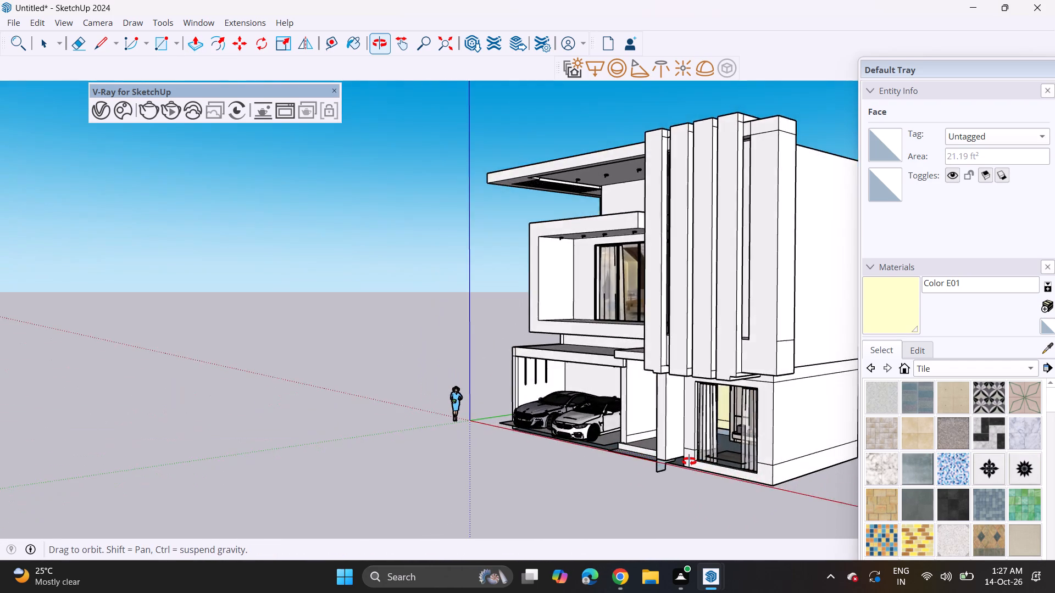
{"action": "middle_click_drag", "start_coordinate": [689, 461], "coordinate": [655, 490]}
{"action": "scroll", "coordinate": [719, 462], "scroll_direction": "up", "scroll_amount": 16}
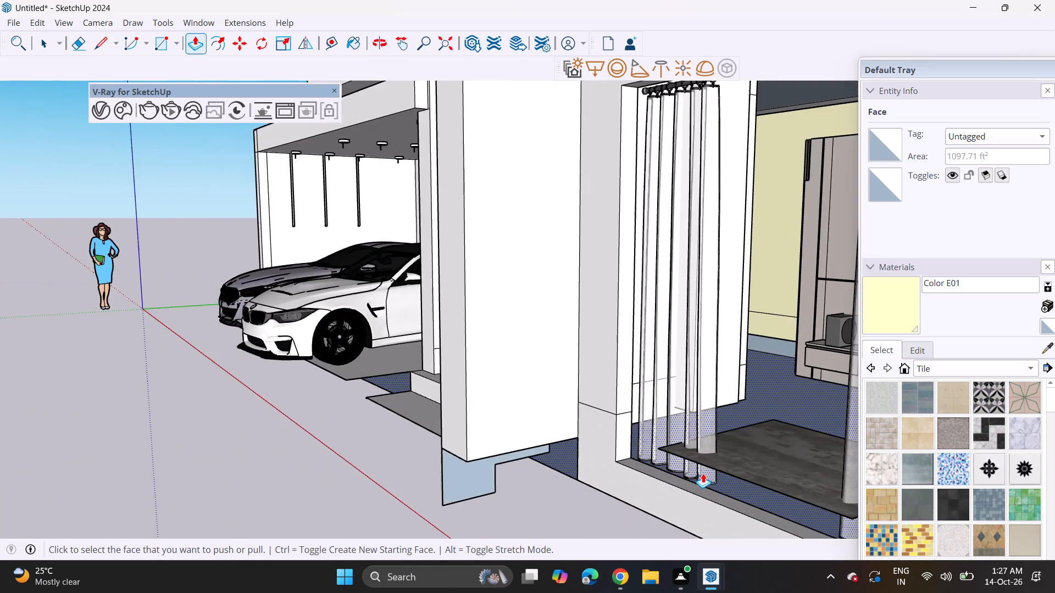
{"action": "scroll", "coordinate": [703, 473], "scroll_direction": "down", "scroll_amount": 20}
{"action": "scroll", "coordinate": [703, 473], "scroll_direction": "down", "scroll_amount": 2}
{"action": "middle_click_drag", "start_coordinate": [592, 440], "coordinate": [905, 402]}
{"action": "middle_click_drag", "start_coordinate": [904, 402], "coordinate": [705, 445]}
{"action": "middle_click_drag", "start_coordinate": [694, 424], "coordinate": [645, 449]}
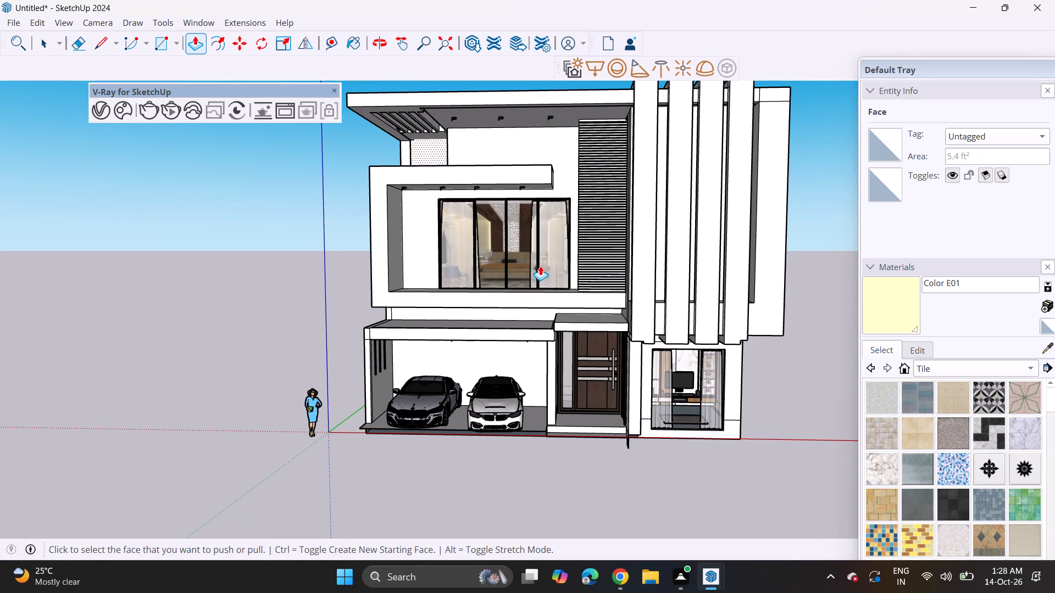
{"action": "key", "text": "space"}
{"action": "left_click", "coordinate": [525, 265]}
{"action": "key", "text": "m"}
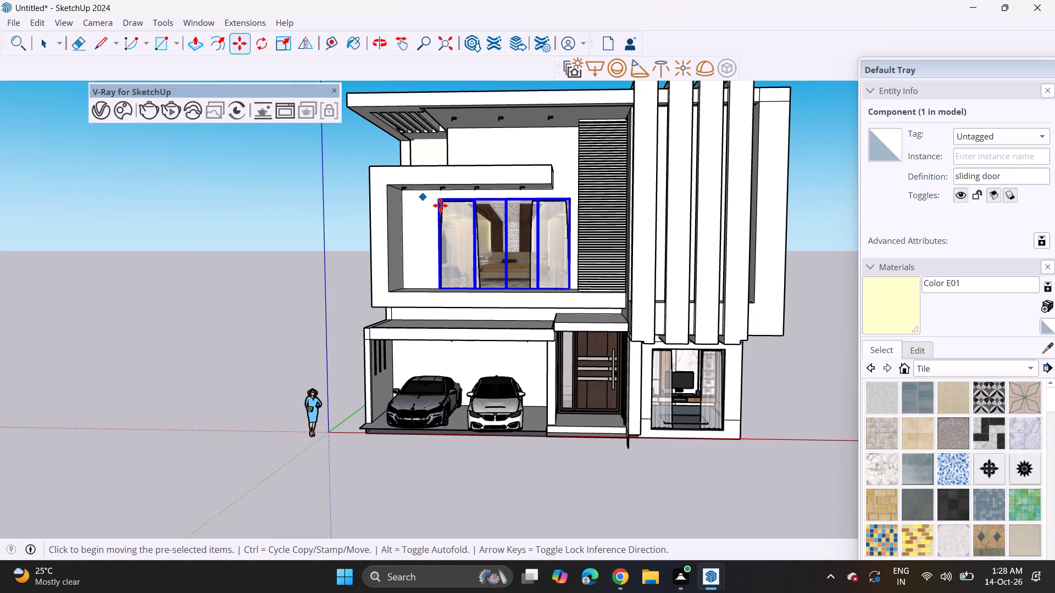
{"action": "left_click", "coordinate": [441, 202]}
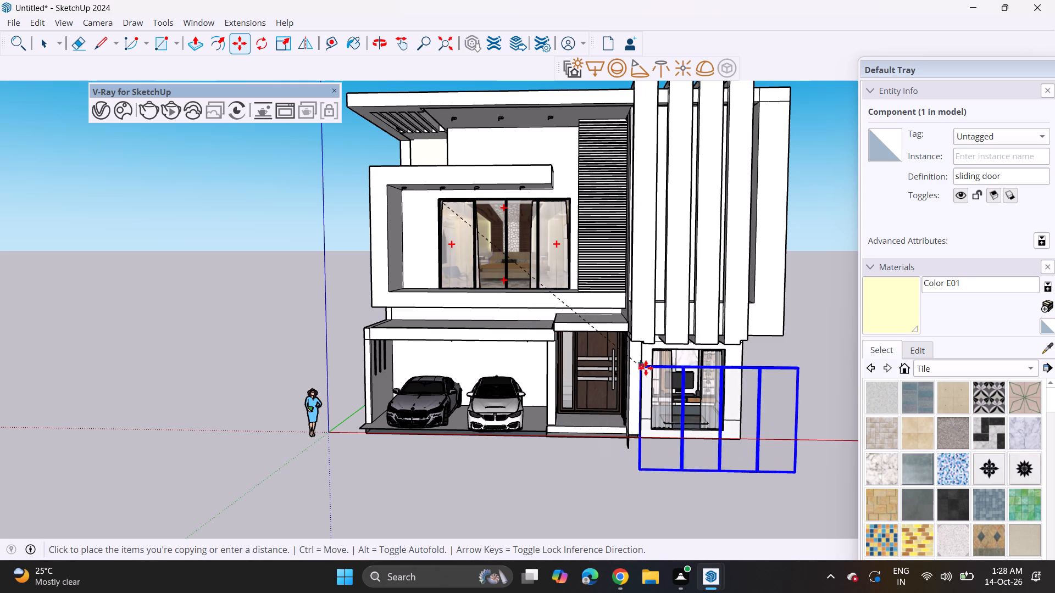
{"action": "scroll", "coordinate": [673, 349], "scroll_direction": "up", "scroll_amount": 7}
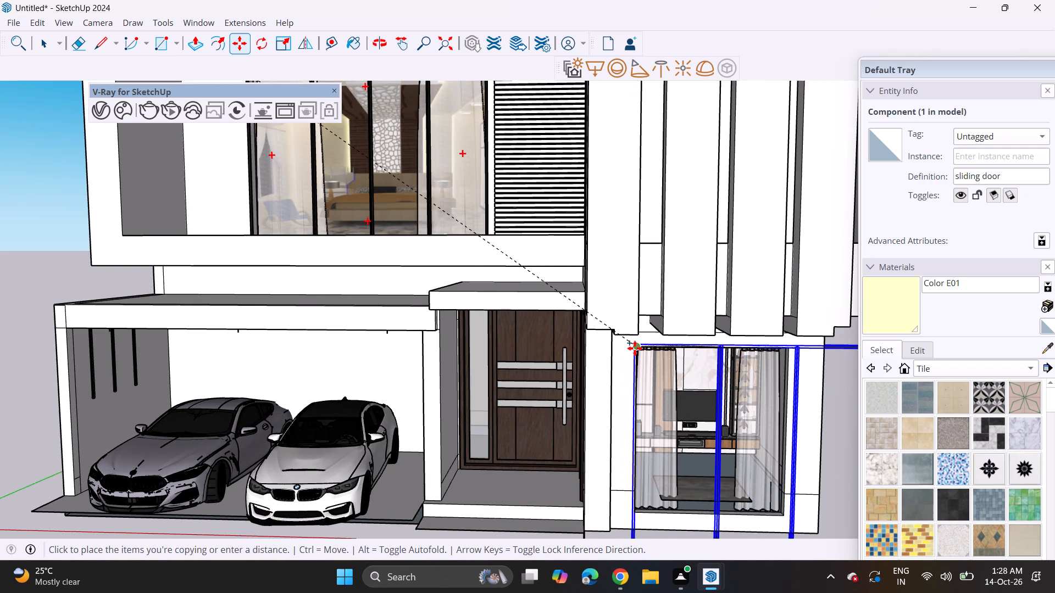
{"action": "left_click", "coordinate": [635, 348]}
Scale the copied sliding door down uniformly to about the width of the ground-floor window opening.
{"action": "scroll", "coordinate": [658, 370], "scroll_direction": "down", "scroll_amount": 3}
{"action": "middle_click_drag", "start_coordinate": [675, 388], "coordinate": [516, 286], "text": "shift"}
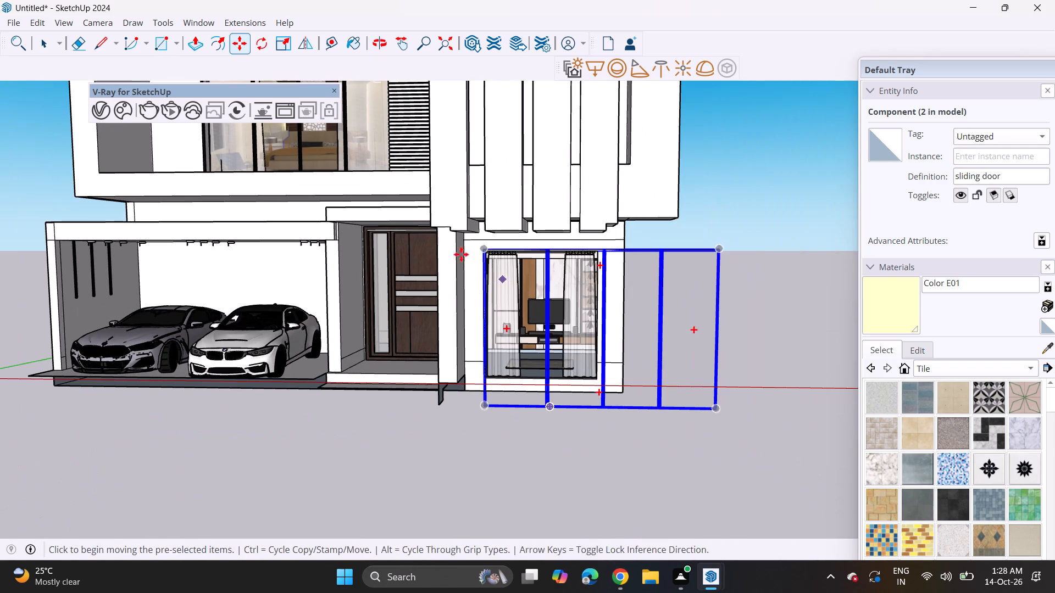
{"action": "left_click", "coordinate": [289, 46]}
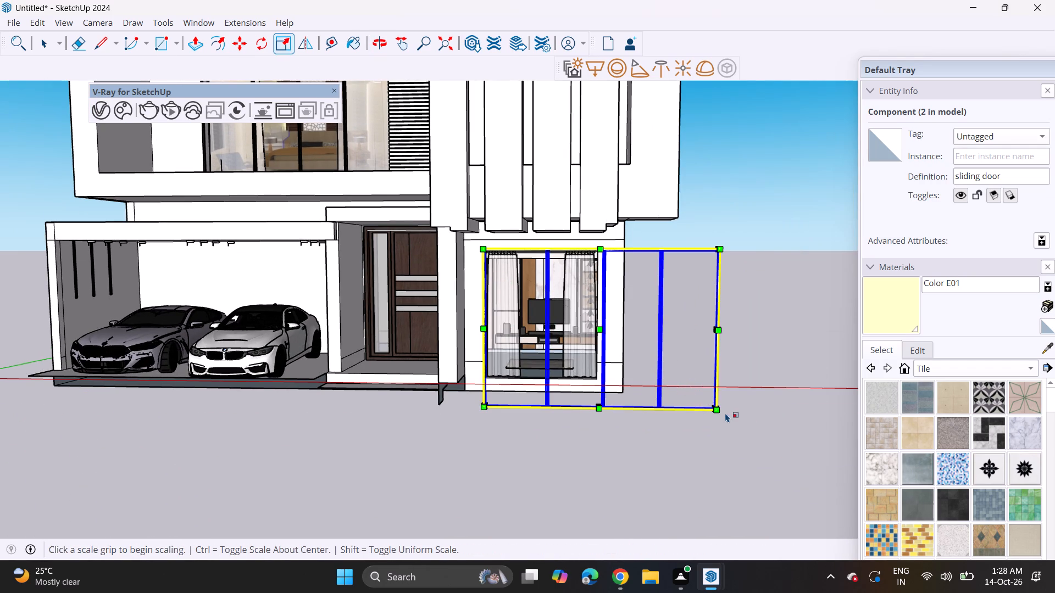
{"action": "left_click", "coordinate": [717, 407]}
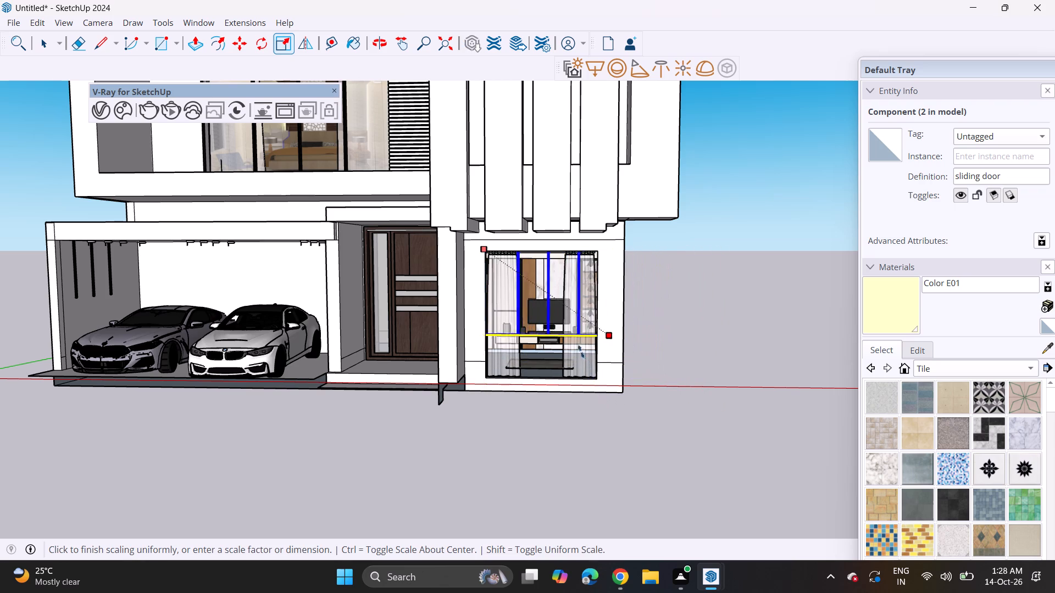
{"action": "left_click", "coordinate": [579, 348]}
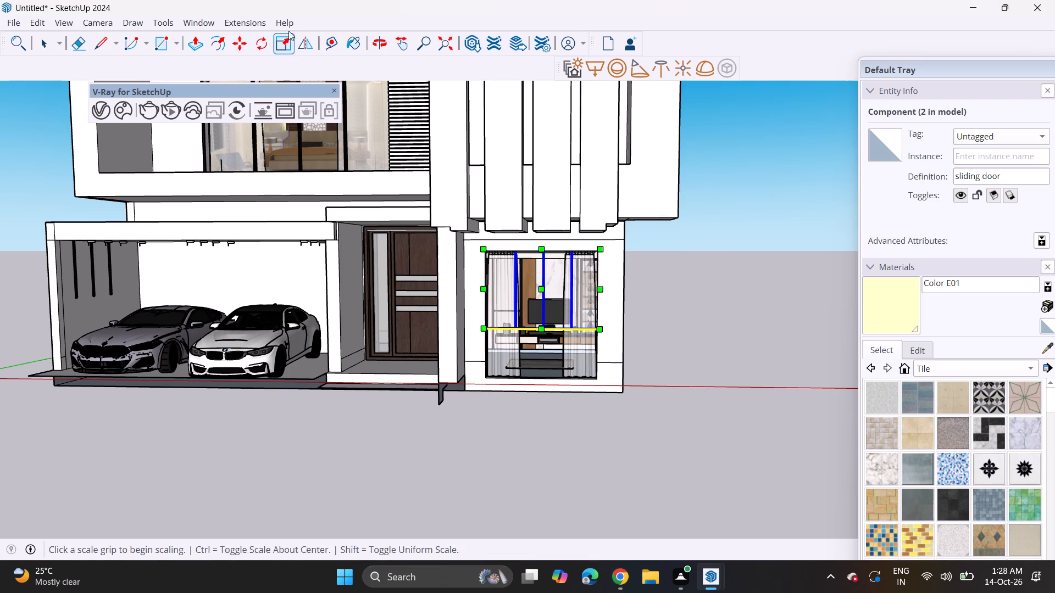
Stretch the copied sliding door's lower edge down to the sill of the ground-floor window opening.
{"action": "left_click", "coordinate": [280, 43]}
{"action": "middle_click_drag", "start_coordinate": [628, 354], "coordinate": [518, 284]}
{"action": "scroll", "coordinate": [524, 359], "scroll_direction": "up", "scroll_amount": 8}
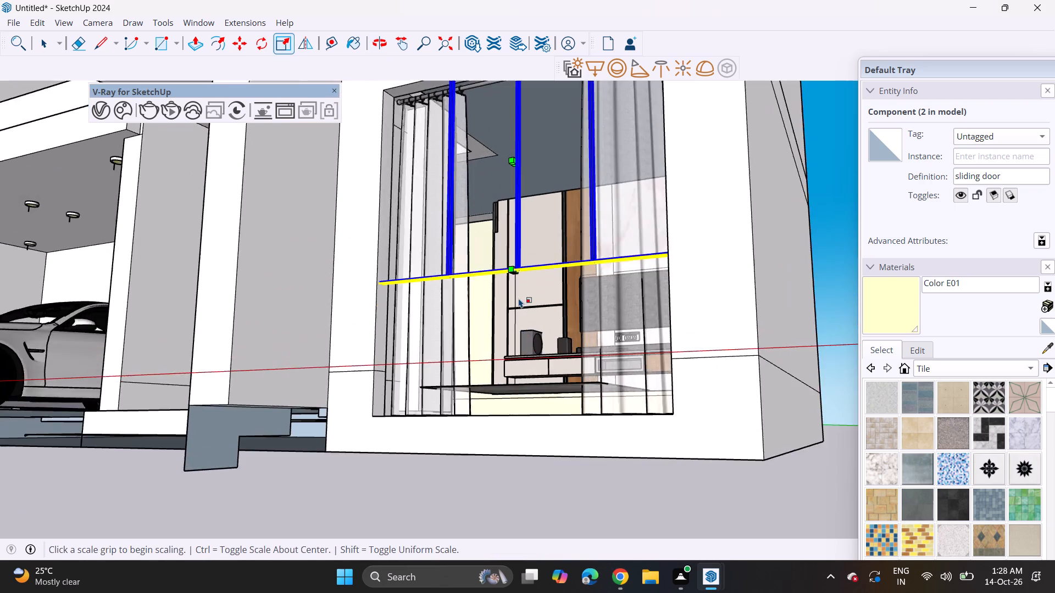
{"action": "scroll", "coordinate": [519, 298], "scroll_direction": "up", "scroll_amount": 3}
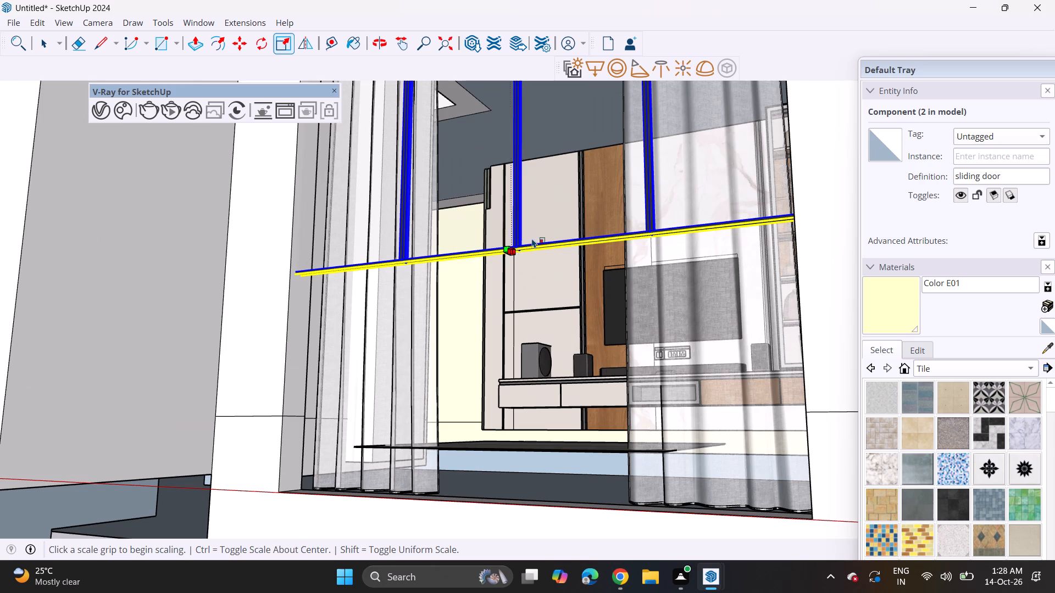
{"action": "left_click", "coordinate": [515, 249]}
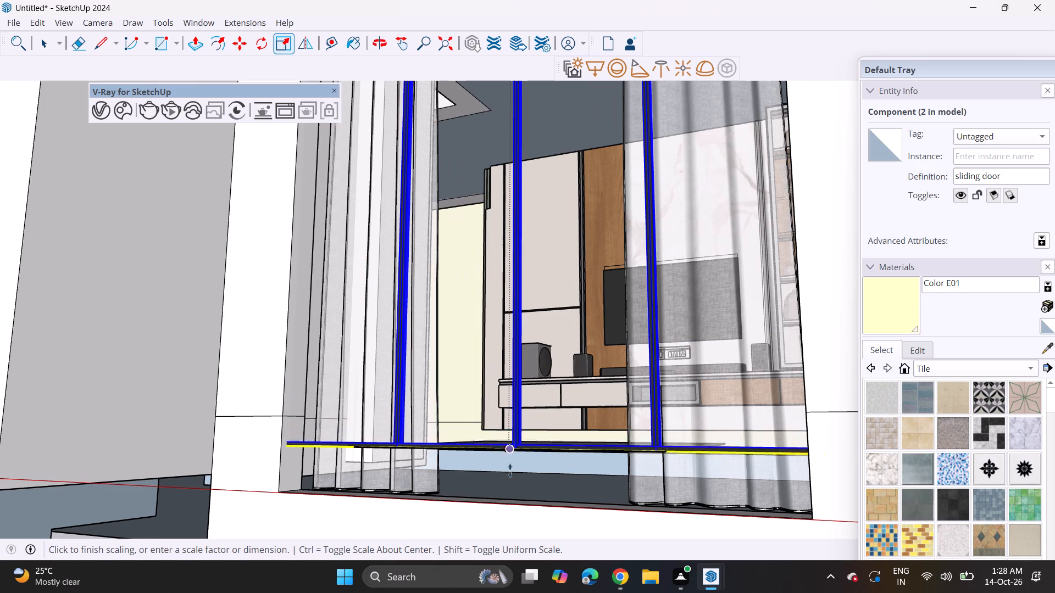
{"action": "left_click", "coordinate": [510, 500]}
Scale the copied sliding door slightly inward from its entrance-side edge to fit within the window jamb.
{"action": "scroll", "coordinate": [449, 327], "scroll_direction": "down", "scroll_amount": 3}
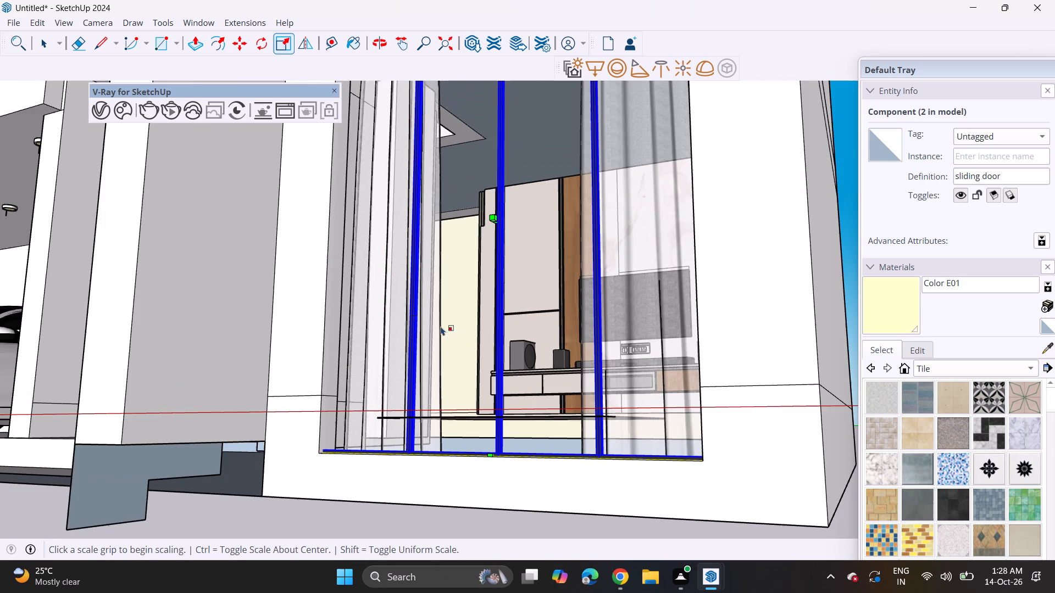
{"action": "middle_click_drag", "start_coordinate": [354, 270], "coordinate": [377, 345]}
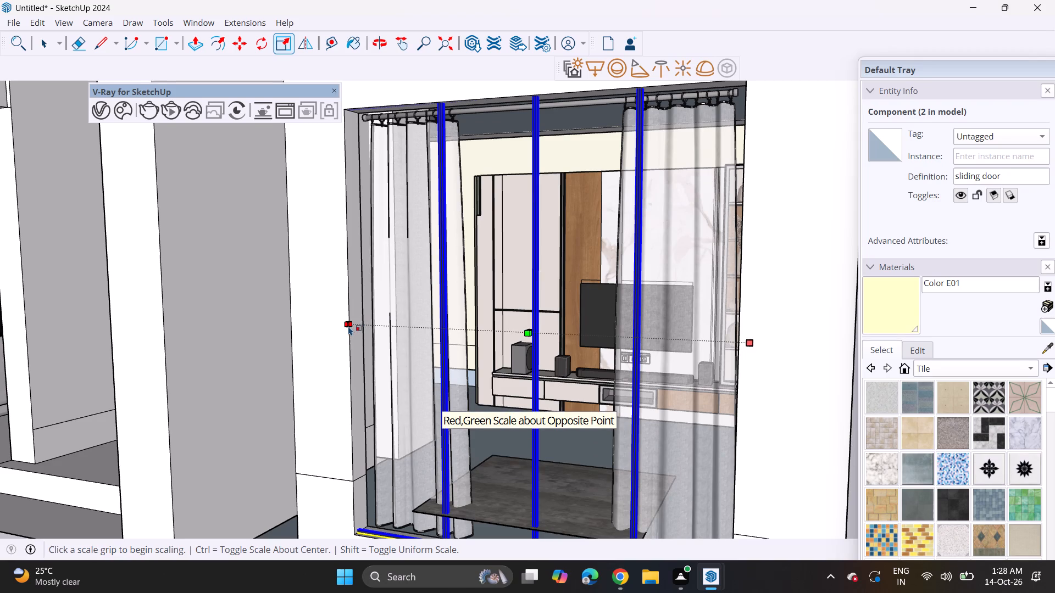
{"action": "scroll", "coordinate": [348, 326], "scroll_direction": "up", "scroll_amount": 7}
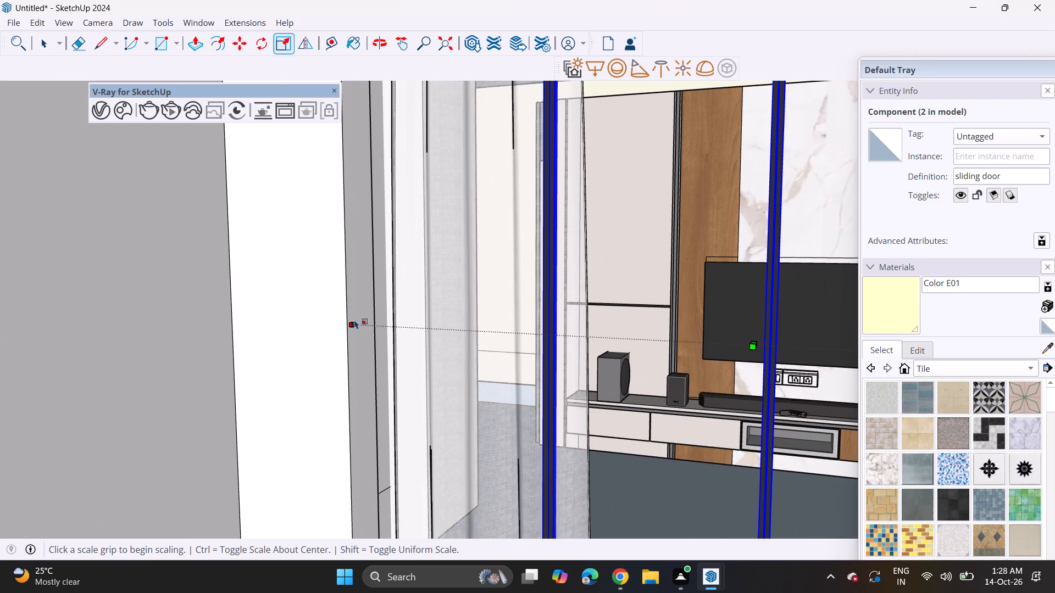
{"action": "left_click", "coordinate": [352, 323]}
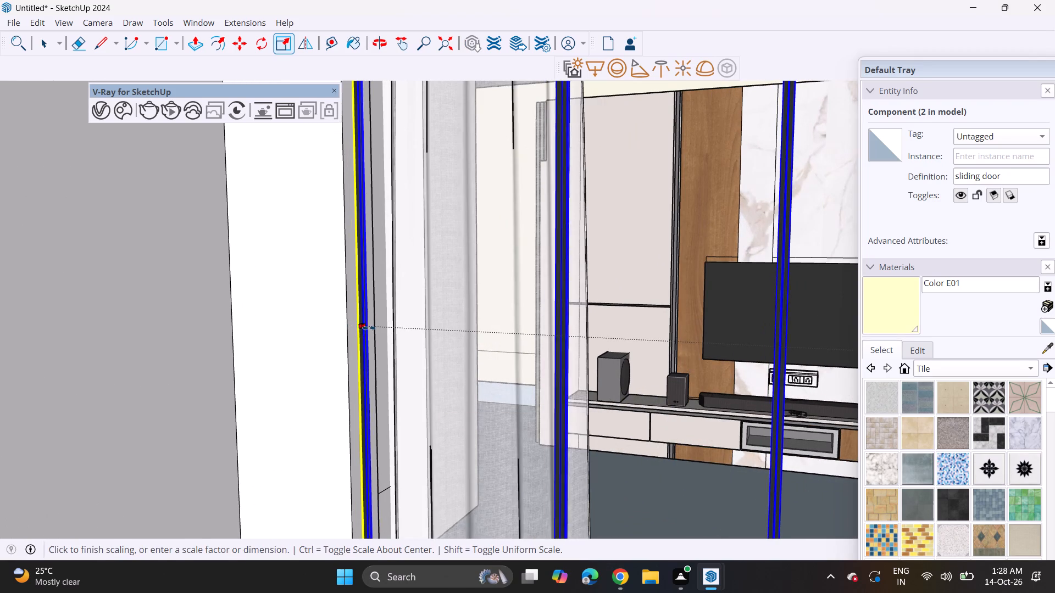
{"action": "left_click", "coordinate": [369, 328]}
Scale the copied sliding door's top edge to fit just under the head of the ground-floor window opening.
{"action": "scroll", "coordinate": [369, 328], "scroll_direction": "down", "scroll_amount": 11}
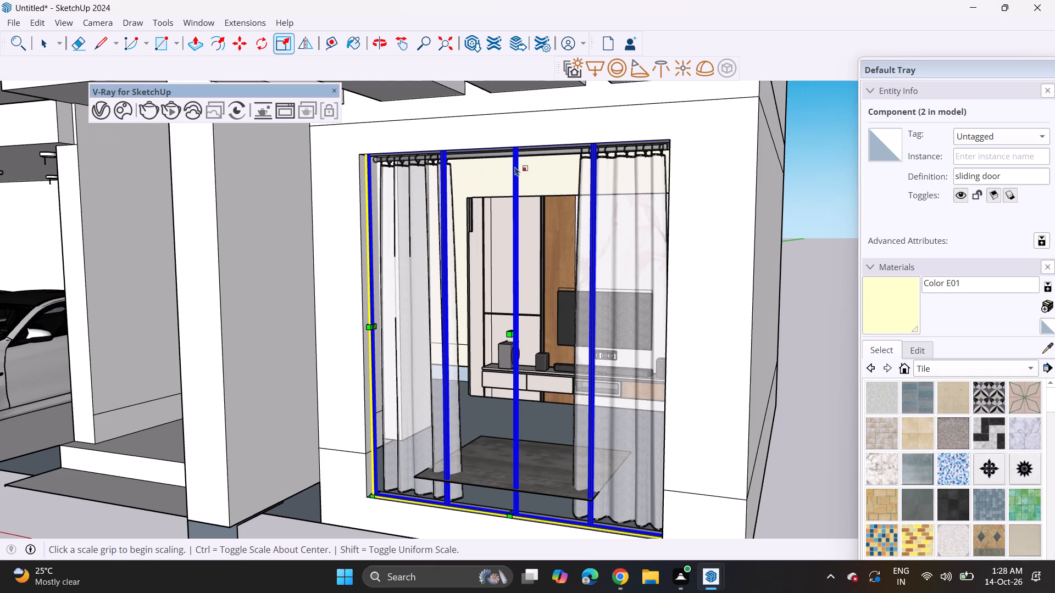
{"action": "middle_click_drag", "start_coordinate": [504, 154], "coordinate": [504, 112]}
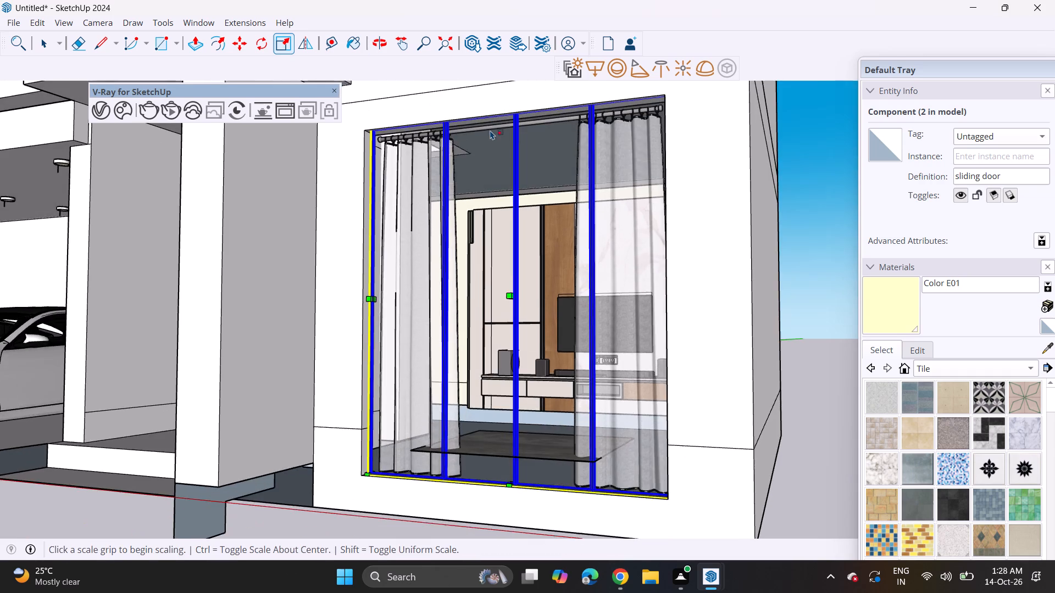
{"action": "scroll", "coordinate": [490, 132], "scroll_direction": "up", "scroll_amount": 5}
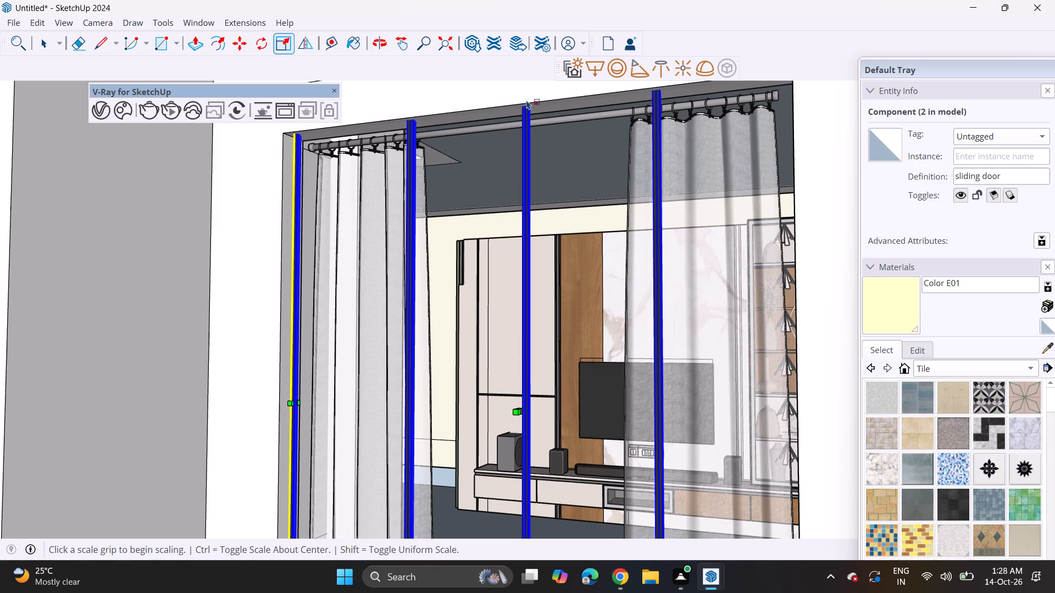
{"action": "left_click", "coordinate": [523, 101]}
{"action": "left_click", "coordinate": [524, 112]}
Stretch the copied sliding door's far side edge out to the window jamb opposite the entrance, and deselect the door.
{"action": "middle_click_drag", "start_coordinate": [600, 236], "coordinate": [645, 261]}
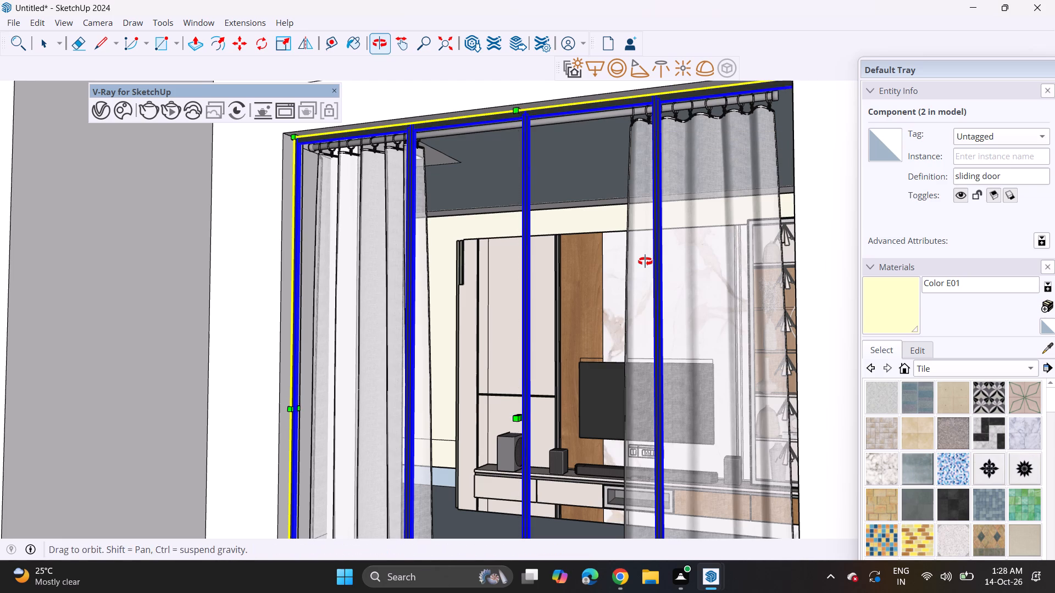
{"action": "middle_click_drag", "start_coordinate": [645, 261], "coordinate": [656, 270]}
{"action": "scroll", "coordinate": [742, 318], "scroll_direction": "down", "scroll_amount": 3}
{"action": "middle_click_drag", "start_coordinate": [742, 318], "coordinate": [622, 283], "text": "shift"}
{"action": "middle_click_drag", "start_coordinate": [609, 343], "coordinate": [673, 381]}
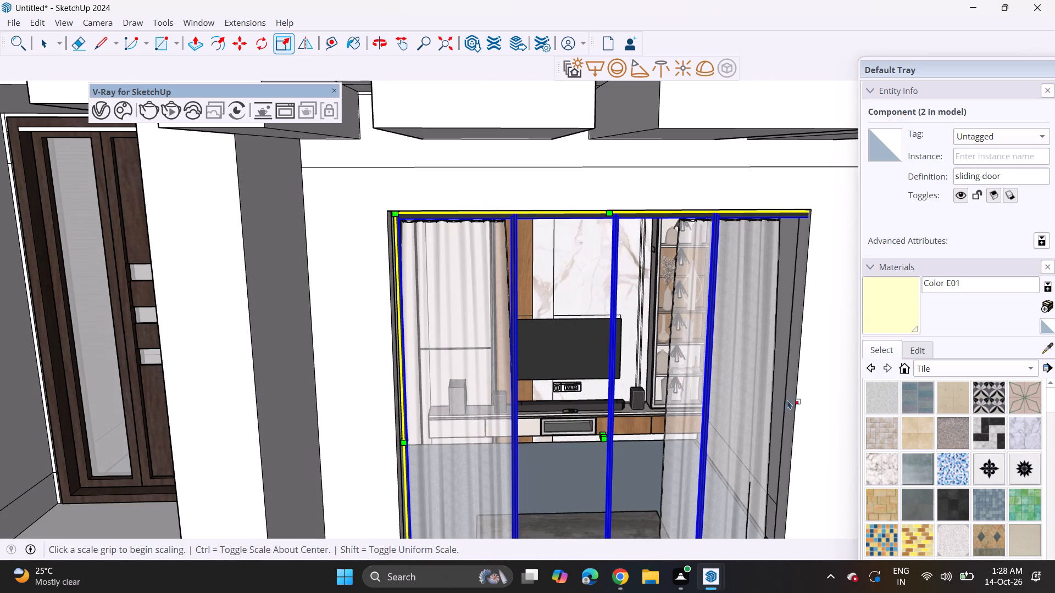
{"action": "scroll", "coordinate": [814, 408], "scroll_direction": "down", "scroll_amount": 4}
{"action": "middle_click_drag", "start_coordinate": [806, 409], "coordinate": [615, 337], "text": "shift"}
{"action": "middle_click_drag", "start_coordinate": [628, 348], "coordinate": [711, 399]}
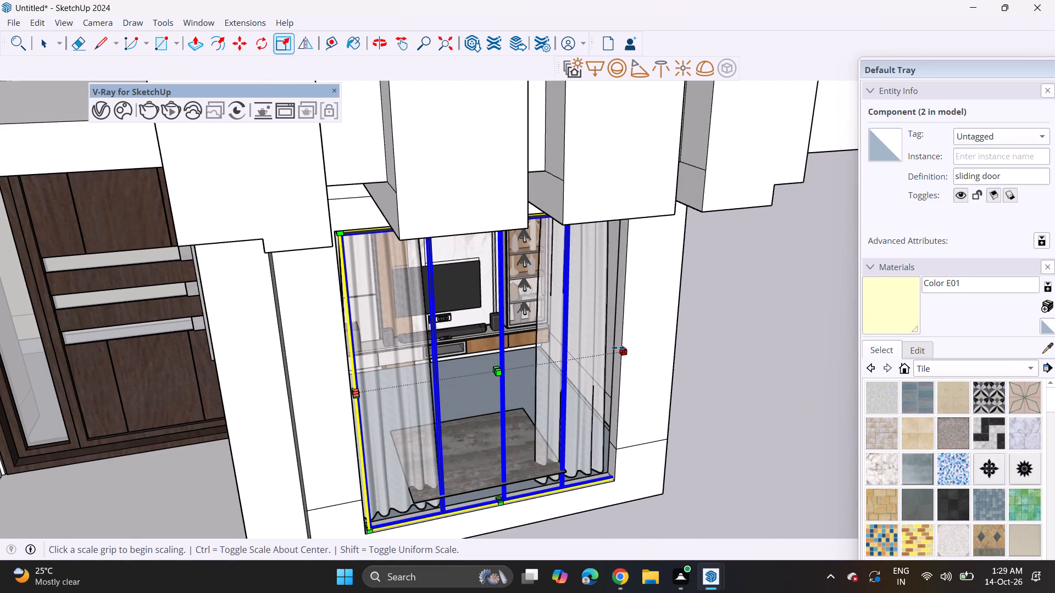
{"action": "left_click", "coordinate": [618, 348]}
{"action": "left_click", "coordinate": [619, 354]}
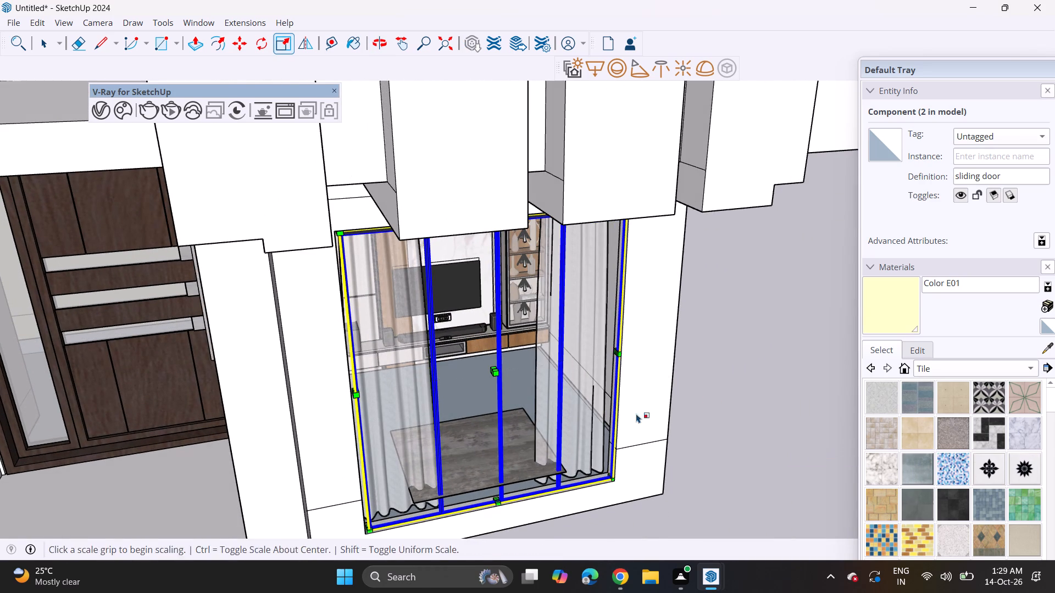
{"action": "middle_click_drag", "start_coordinate": [636, 413], "coordinate": [571, 339]}
{"action": "key", "text": "space"}
{"action": "left_click", "coordinate": [715, 361]}
Push/Pull the underside of the thin carport floor slab down to the level of the house base.
{"action": "scroll", "coordinate": [714, 363], "scroll_direction": "down", "scroll_amount": 4}
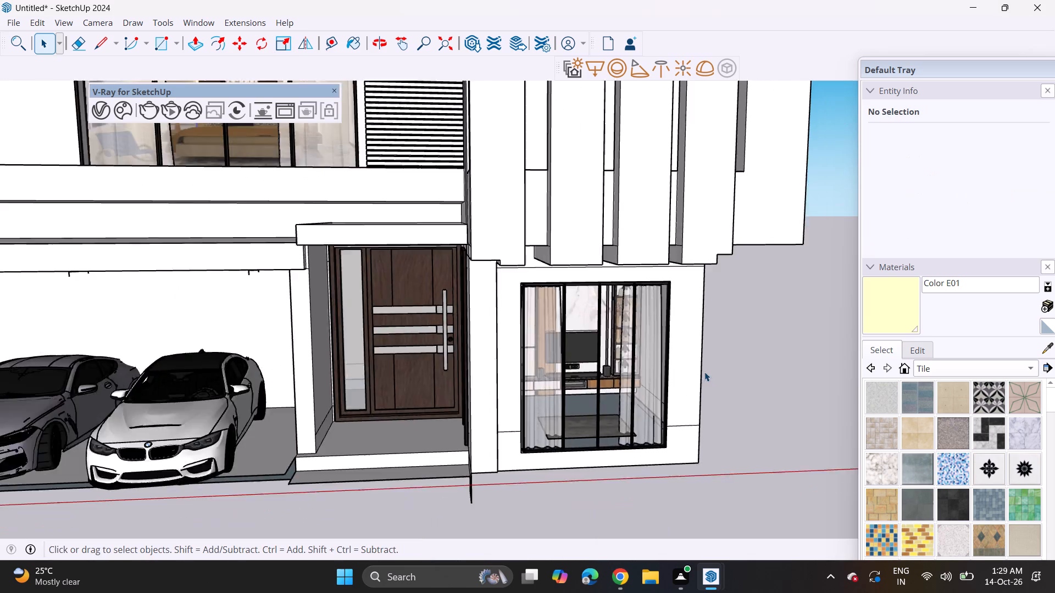
{"action": "scroll", "coordinate": [704, 372], "scroll_direction": "down", "scroll_amount": 3}
{"action": "middle_click_drag", "start_coordinate": [674, 400], "coordinate": [618, 381]}
{"action": "scroll", "coordinate": [503, 384], "scroll_direction": "down", "scroll_amount": 3}
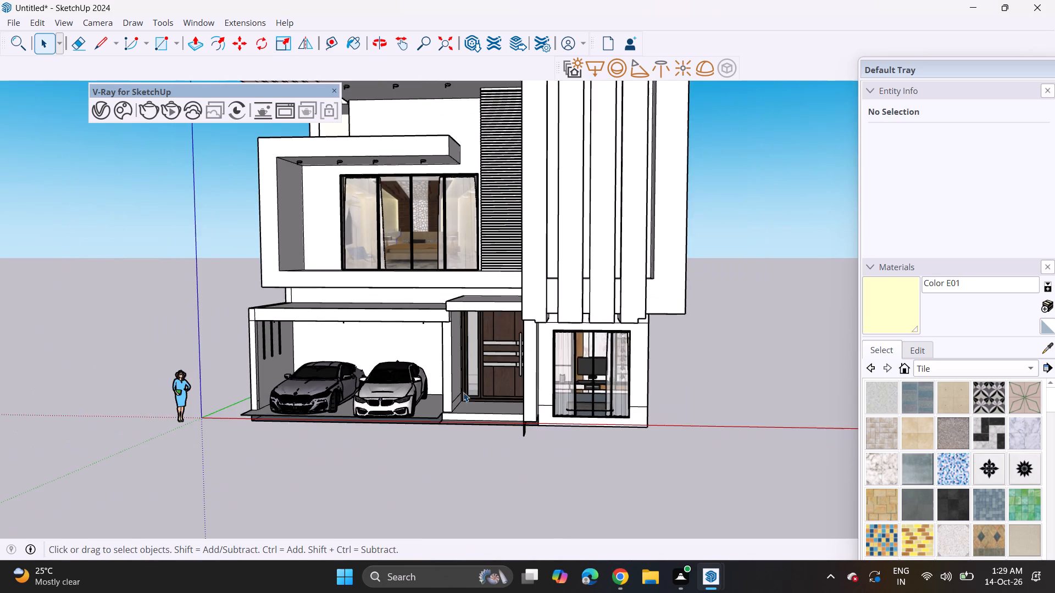
{"action": "middle_click_drag", "start_coordinate": [449, 399], "coordinate": [473, 314], "text": "shift"}
{"action": "middle_click_drag", "start_coordinate": [434, 350], "coordinate": [453, 293]}
{"action": "scroll", "coordinate": [446, 316], "scroll_direction": "up", "scroll_amount": 7}
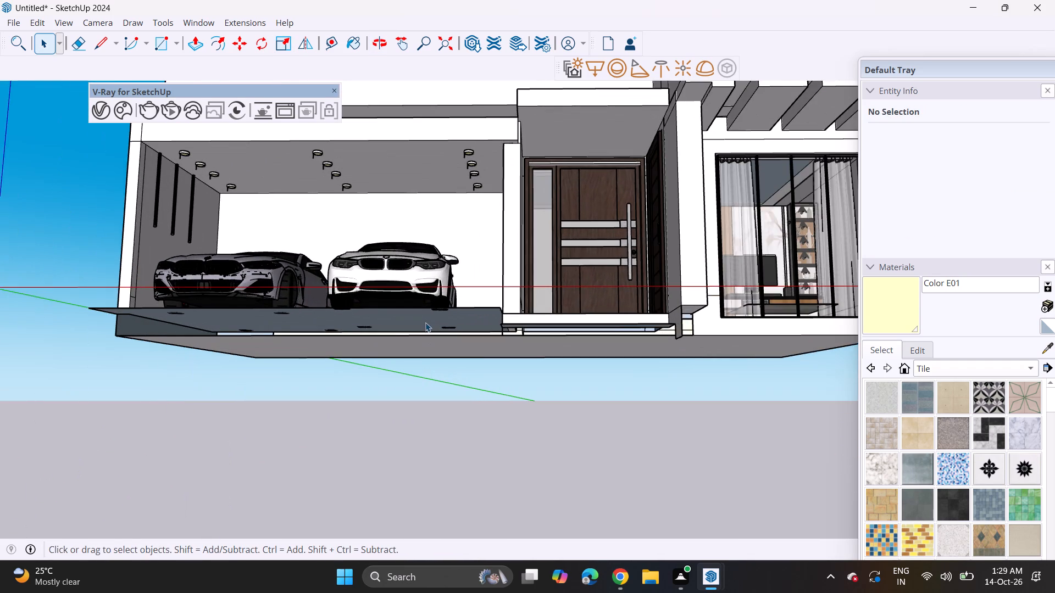
{"action": "key", "text": "p"}
{"action": "left_click", "coordinate": [415, 311]}
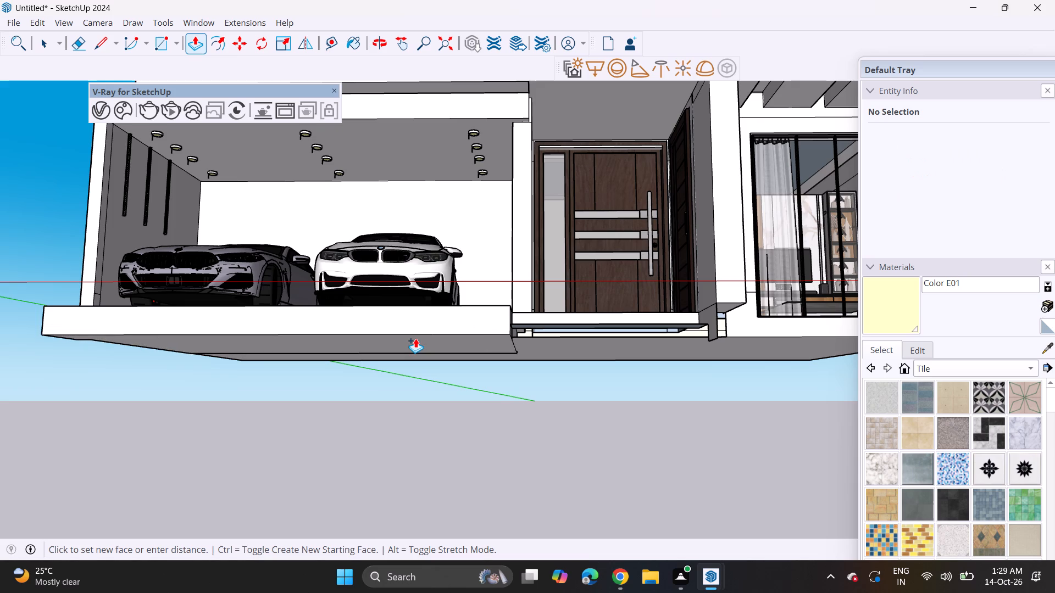
{"action": "left_click", "coordinate": [415, 338]}
Pull the front face of the carport floor slab slightly further forward.
{"action": "middle_click_drag", "start_coordinate": [451, 318], "coordinate": [424, 495]}
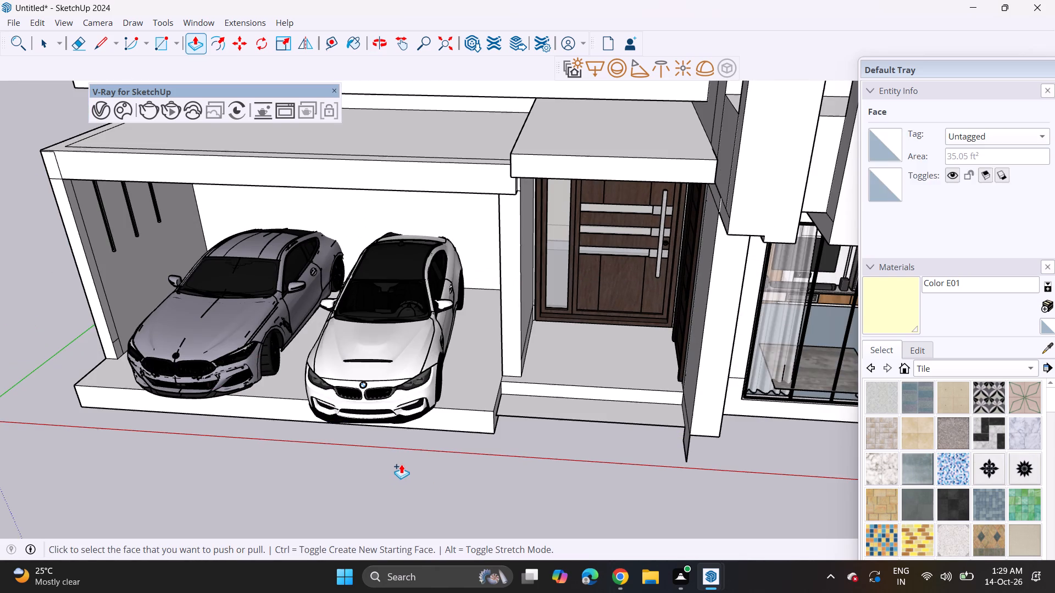
{"action": "left_click", "coordinate": [451, 415]}
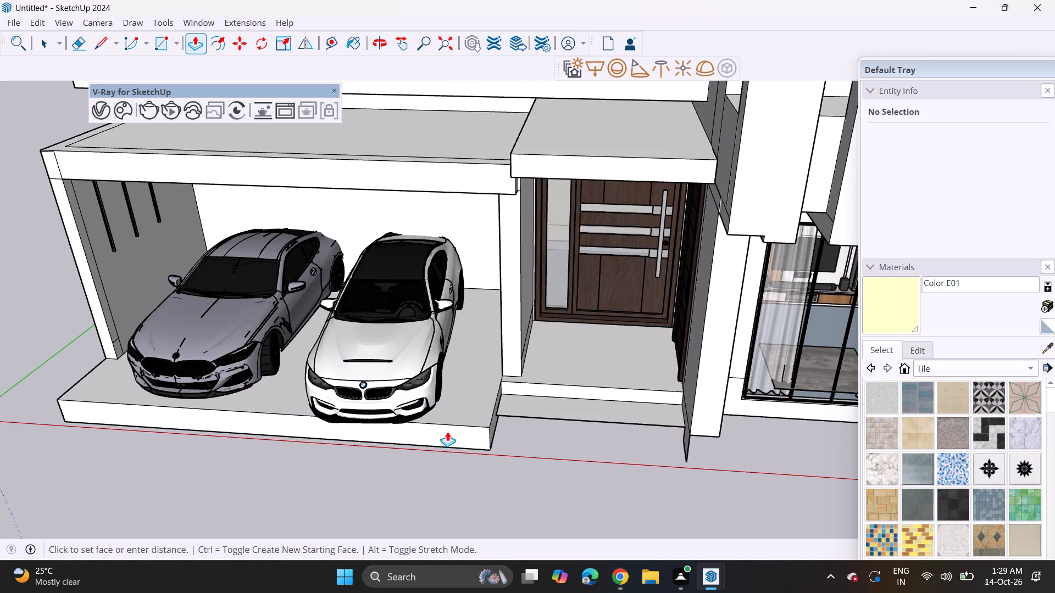
{"action": "left_click", "coordinate": [447, 432]}
Pull the underside of the lower entrance step down toward the bottom level of the adjoining carport slab.
{"action": "middle_click_drag", "start_coordinate": [607, 423], "coordinate": [617, 164]}
{"action": "left_click", "coordinate": [587, 384]}
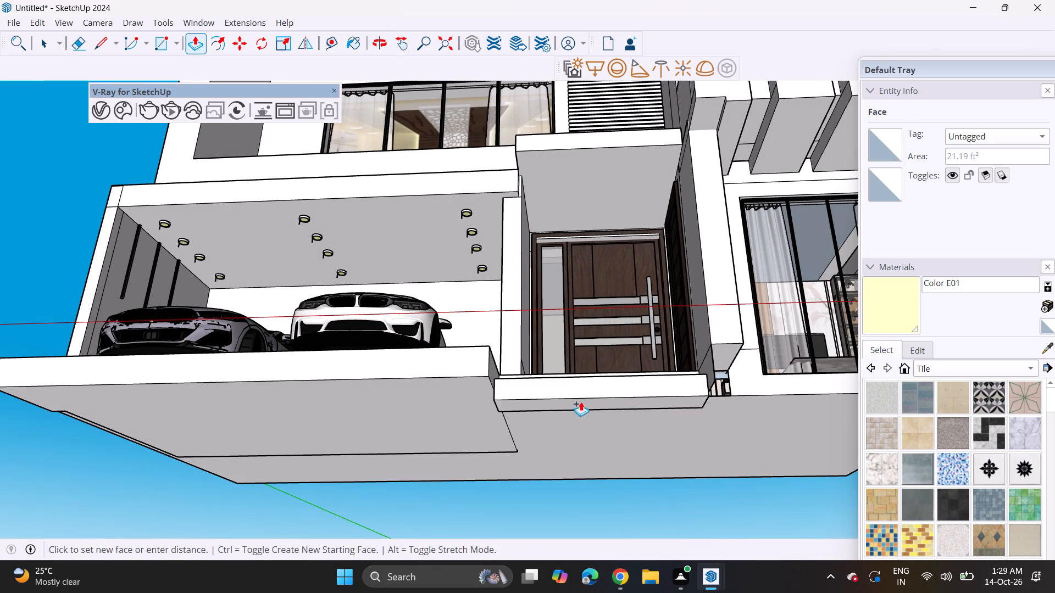
{"action": "left_click", "coordinate": [490, 388]}
Pull the underside of the entrance pillar down to the base level of the entrance steps.
{"action": "middle_click_drag", "start_coordinate": [503, 368], "coordinate": [465, 494]}
{"action": "scroll", "coordinate": [460, 472], "scroll_direction": "down", "scroll_amount": 2}
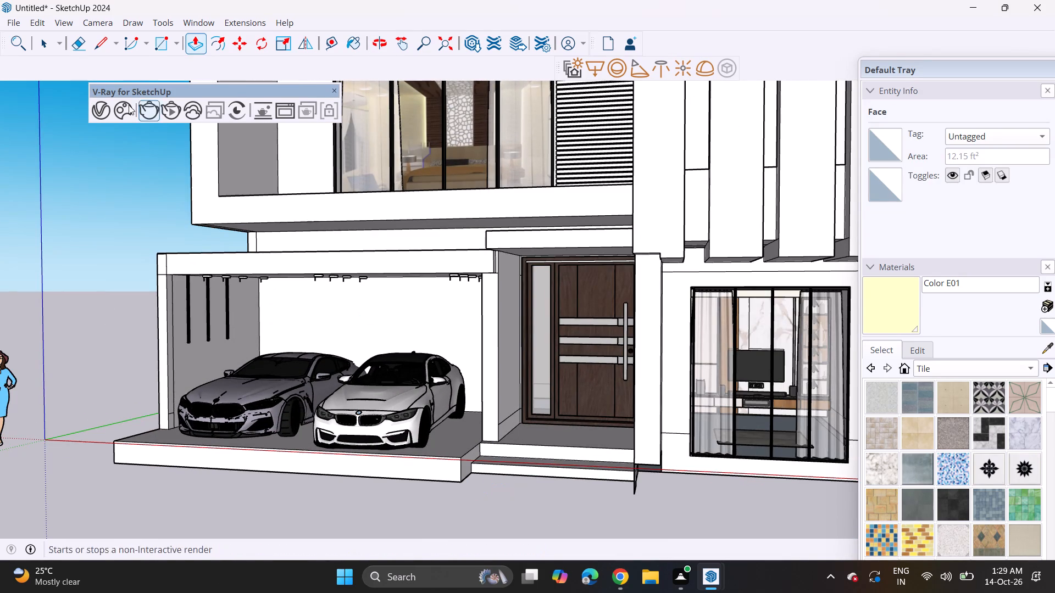
{"action": "middle_click_drag", "start_coordinate": [649, 468], "coordinate": [588, 261]}
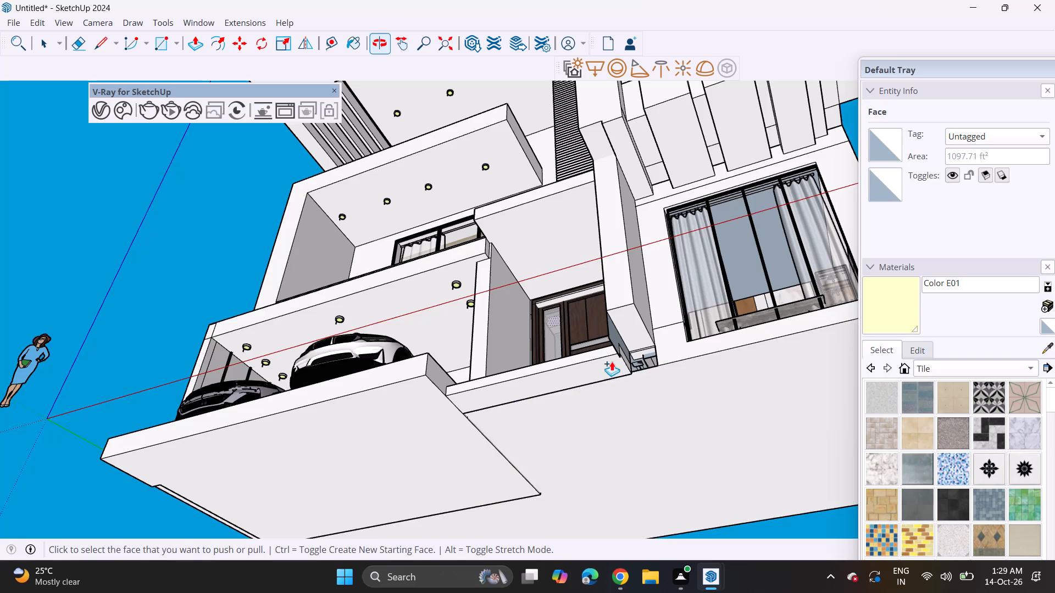
{"action": "left_click", "coordinate": [636, 322]}
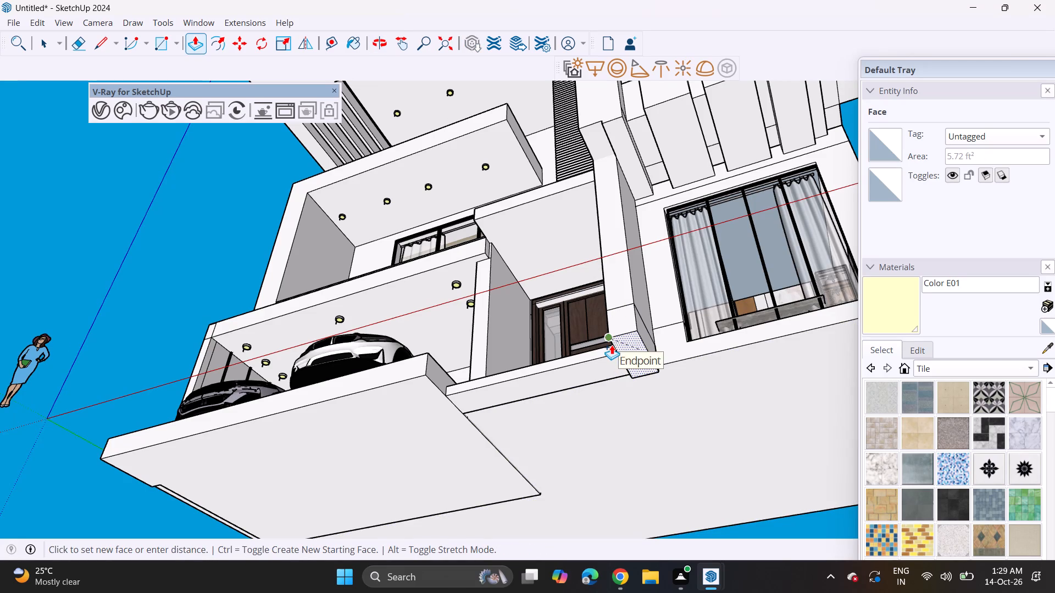
{"action": "left_click", "coordinate": [612, 345]}
Erase the leftover edge lines around the entrance pillar's foot and on the wall between the pillar and the living-room window.
{"action": "middle_click_drag", "start_coordinate": [611, 316], "coordinate": [654, 561]}
{"action": "middle_click_drag", "start_coordinate": [540, 438], "coordinate": [508, 267], "text": "shift"}
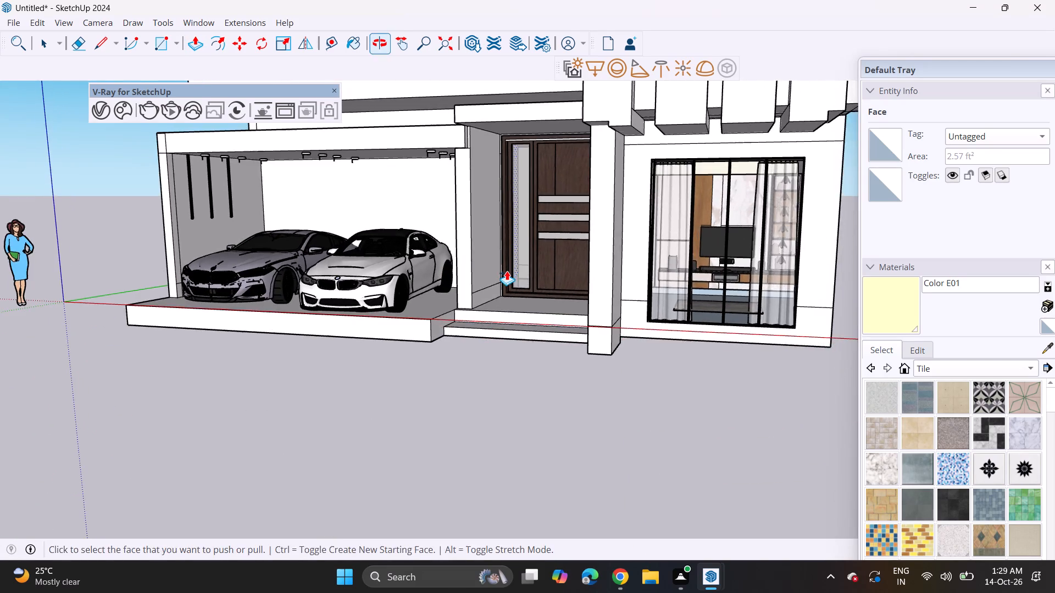
{"action": "middle_click_drag", "start_coordinate": [507, 271], "coordinate": [544, 334]}
{"action": "left_click", "coordinate": [82, 48]}
{"action": "scroll", "coordinate": [615, 373], "scroll_direction": "up", "scroll_amount": 3}
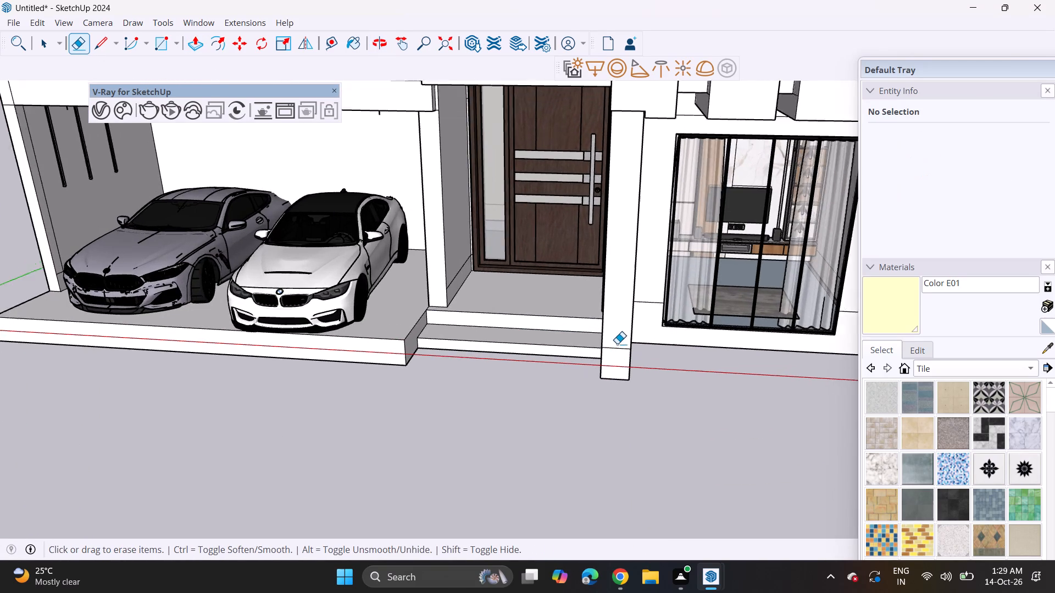
{"action": "left_click_drag", "start_coordinate": [617, 349], "coordinate": [617, 364]}
{"action": "middle_click_drag", "start_coordinate": [641, 354], "coordinate": [562, 342]}
{"action": "scroll", "coordinate": [618, 354], "scroll_direction": "up", "scroll_amount": 1}
{"action": "left_click_drag", "start_coordinate": [591, 332], "coordinate": [593, 345]}
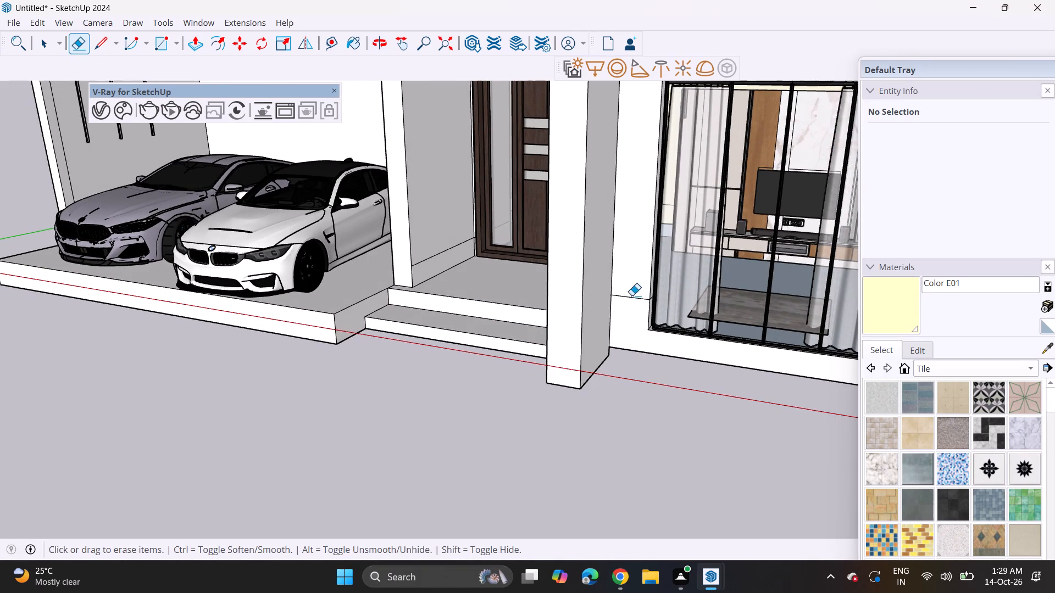
{"action": "left_click_drag", "start_coordinate": [632, 295], "coordinate": [630, 316]}
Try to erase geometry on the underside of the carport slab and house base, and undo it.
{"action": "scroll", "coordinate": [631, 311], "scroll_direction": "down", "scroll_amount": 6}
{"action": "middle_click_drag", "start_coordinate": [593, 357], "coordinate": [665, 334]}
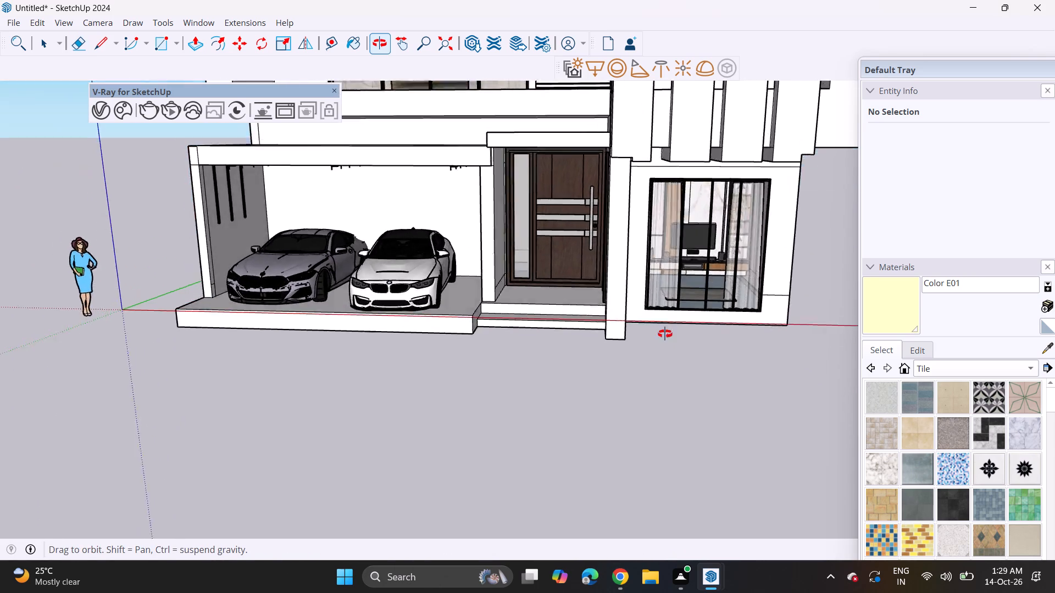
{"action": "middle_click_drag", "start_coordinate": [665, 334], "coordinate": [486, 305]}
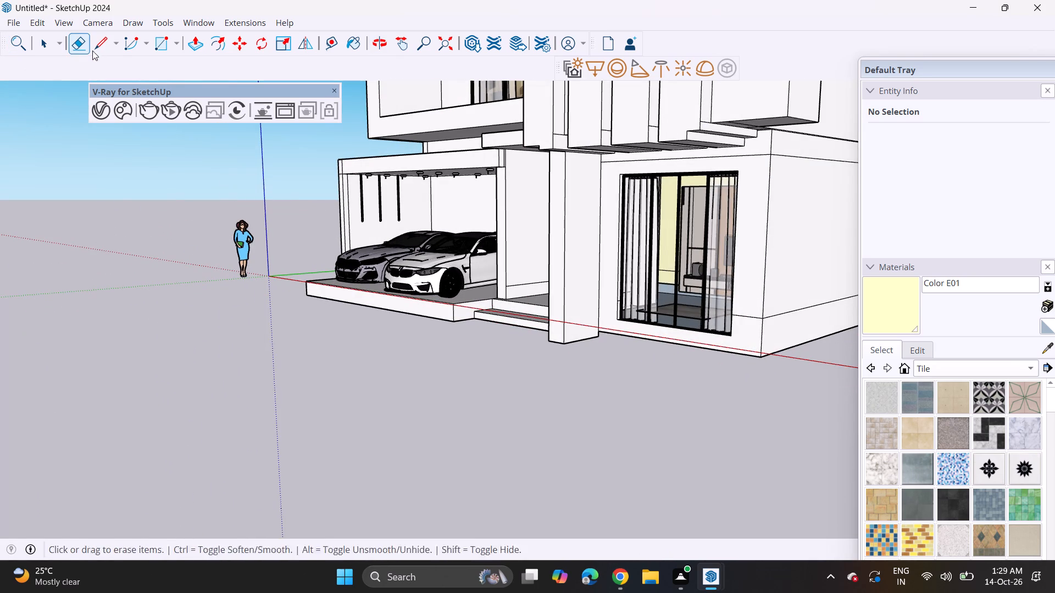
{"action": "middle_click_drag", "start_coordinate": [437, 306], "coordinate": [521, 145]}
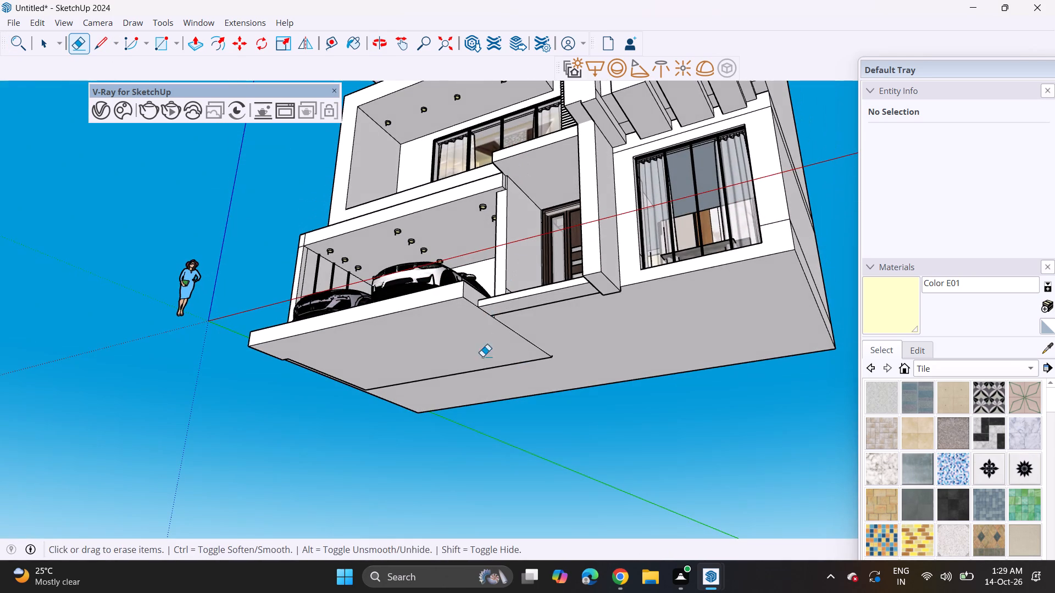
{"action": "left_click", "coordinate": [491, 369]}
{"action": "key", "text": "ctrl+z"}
Push/Pull the carport slab's underside a little further down and repeat the same distance on the underside of the house base.
{"action": "left_click_drag", "start_coordinate": [201, 40], "coordinate": [201, 47]}
{"action": "left_click", "coordinate": [432, 357]}
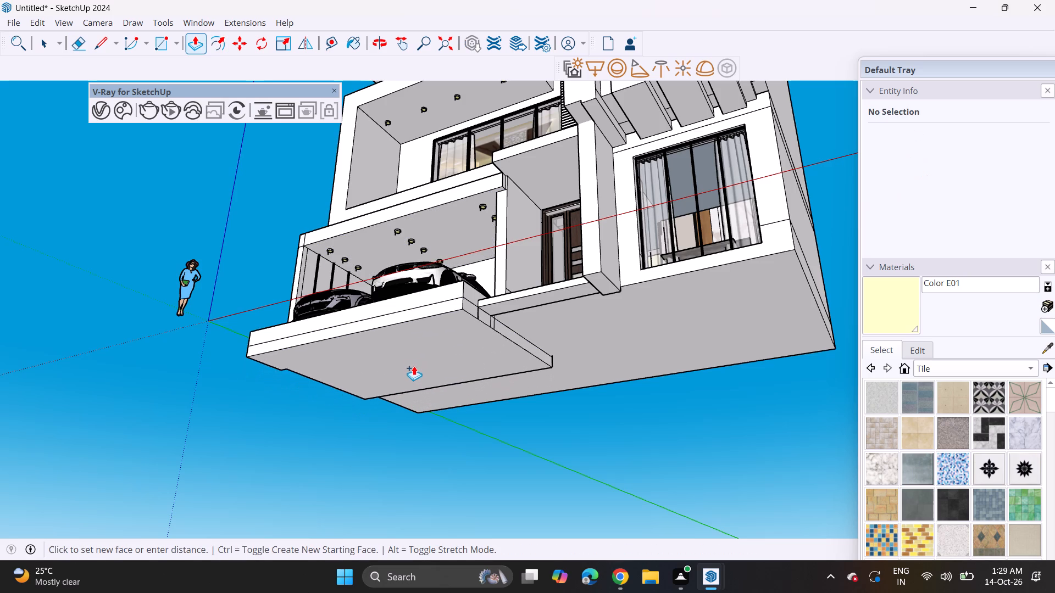
{"action": "left_click", "coordinate": [414, 366]}
{"action": "double_click", "coordinate": [618, 349]}
Pull the new bottom entrance step forward flush with the carport slab's front, and repeat the distance on the base below the living-room window.
{"action": "middle_click_drag", "start_coordinate": [553, 334], "coordinate": [553, 447]}
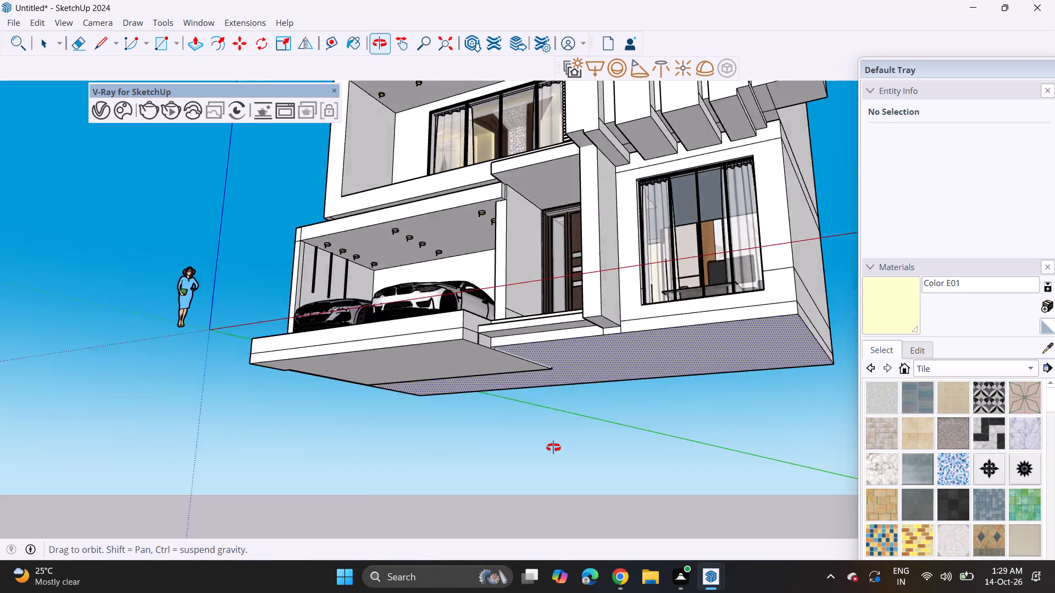
{"action": "middle_click_drag", "start_coordinate": [553, 447], "coordinate": [559, 495]}
{"action": "middle_click_drag", "start_coordinate": [534, 428], "coordinate": [585, 384]}
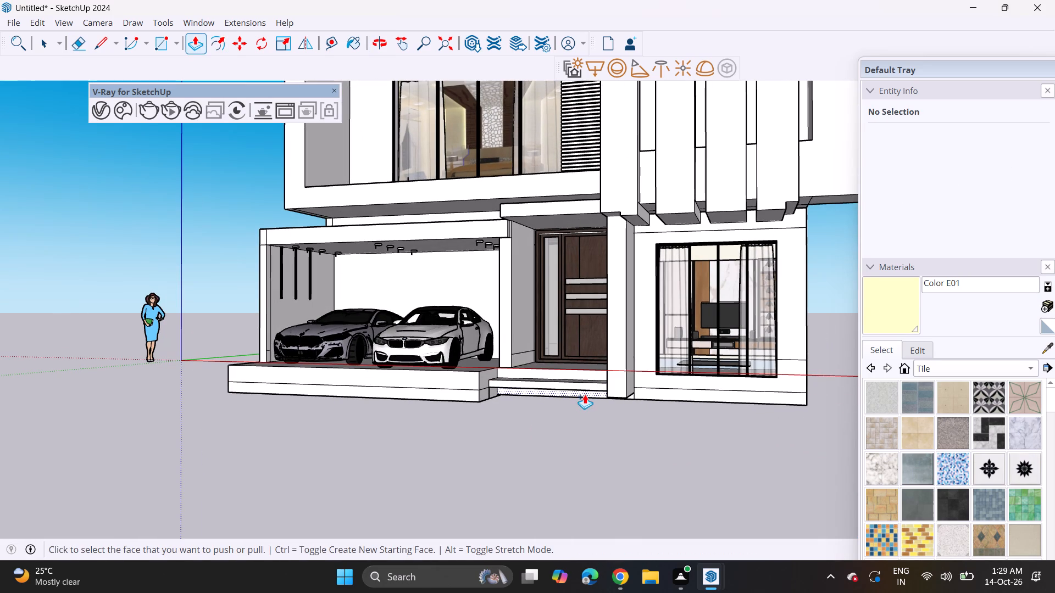
{"action": "left_click", "coordinate": [585, 394]}
{"action": "left_click", "coordinate": [475, 391]}
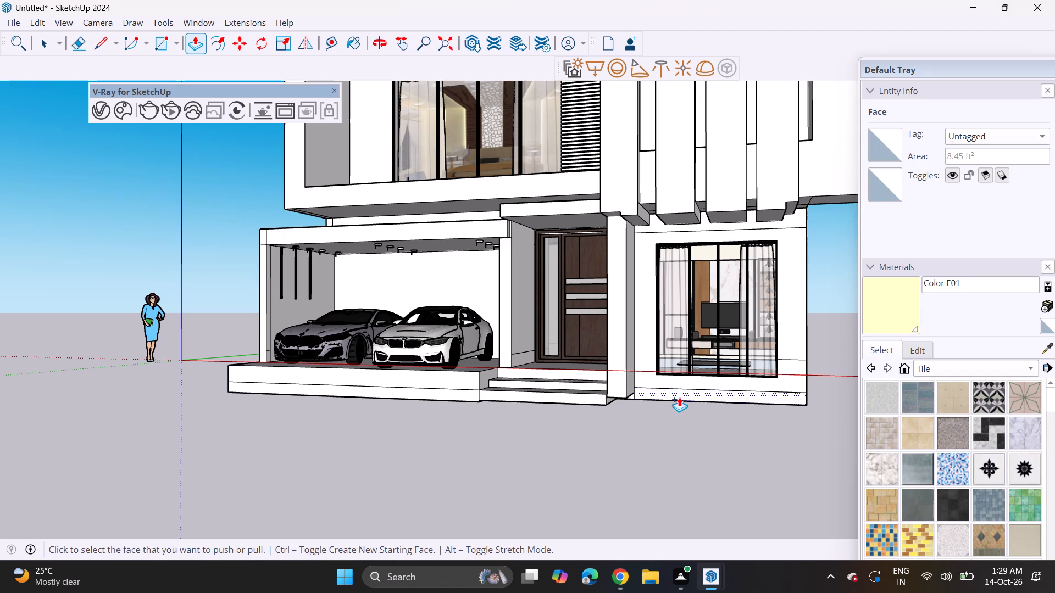
{"action": "double_click", "coordinate": [679, 397]}
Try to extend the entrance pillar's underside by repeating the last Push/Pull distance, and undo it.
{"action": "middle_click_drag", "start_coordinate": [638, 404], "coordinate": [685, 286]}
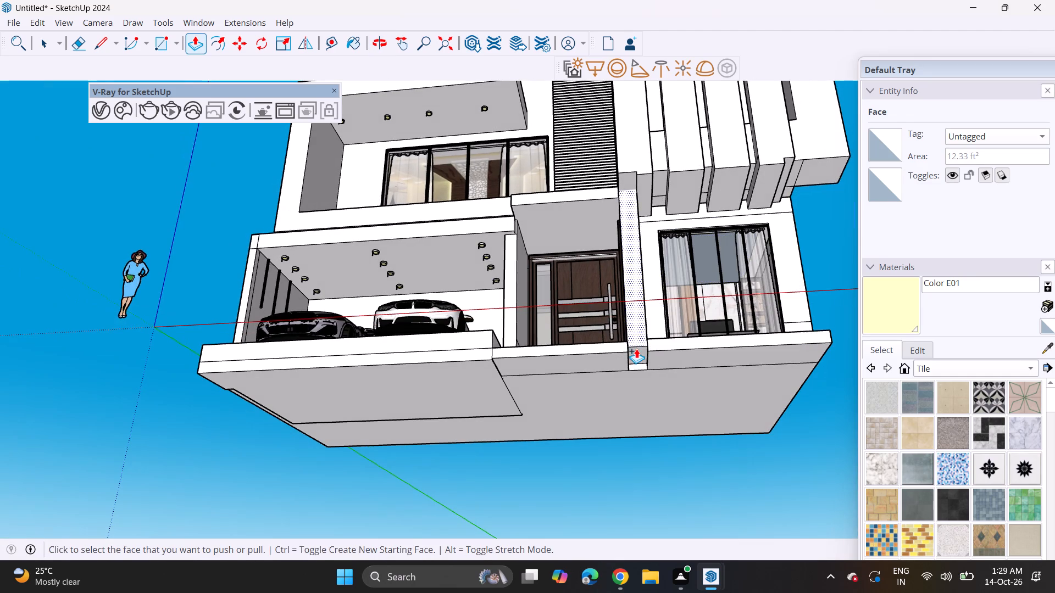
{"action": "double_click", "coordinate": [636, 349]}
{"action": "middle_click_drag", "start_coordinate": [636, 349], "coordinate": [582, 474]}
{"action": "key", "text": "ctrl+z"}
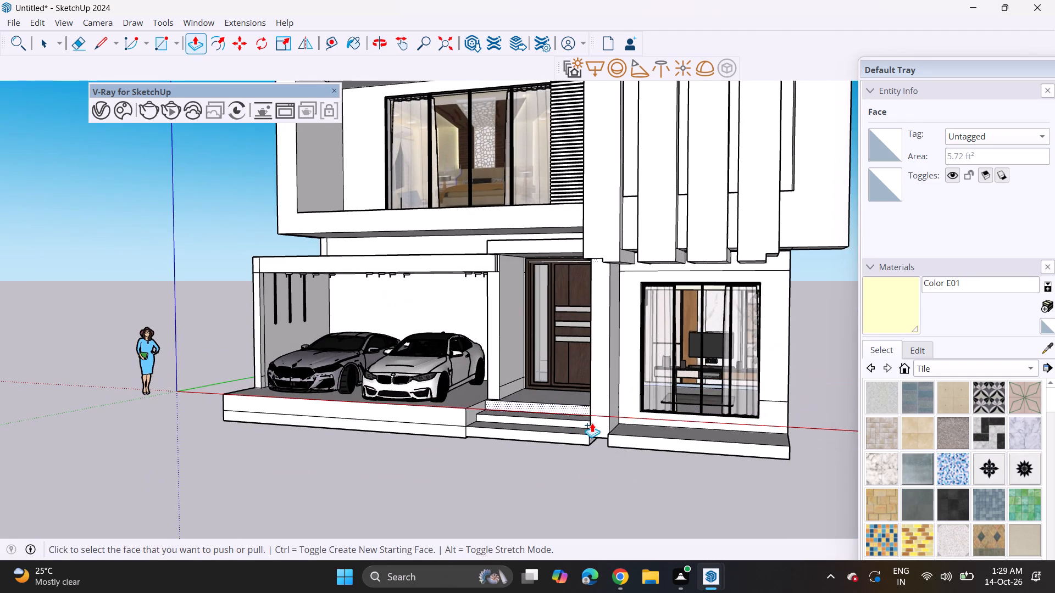
Pull the entrance pillar's underside down flush with the bottom of the lowered house base.
{"action": "middle_click_drag", "start_coordinate": [618, 418], "coordinate": [642, 257]}
{"action": "left_click", "coordinate": [620, 371]}
{"action": "left_click", "coordinate": [585, 383]}
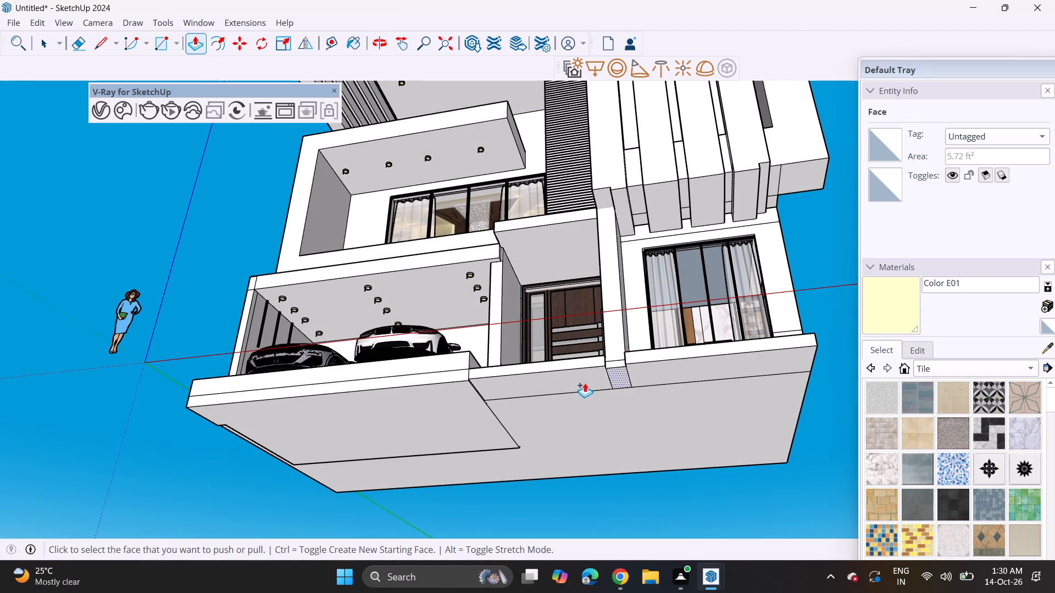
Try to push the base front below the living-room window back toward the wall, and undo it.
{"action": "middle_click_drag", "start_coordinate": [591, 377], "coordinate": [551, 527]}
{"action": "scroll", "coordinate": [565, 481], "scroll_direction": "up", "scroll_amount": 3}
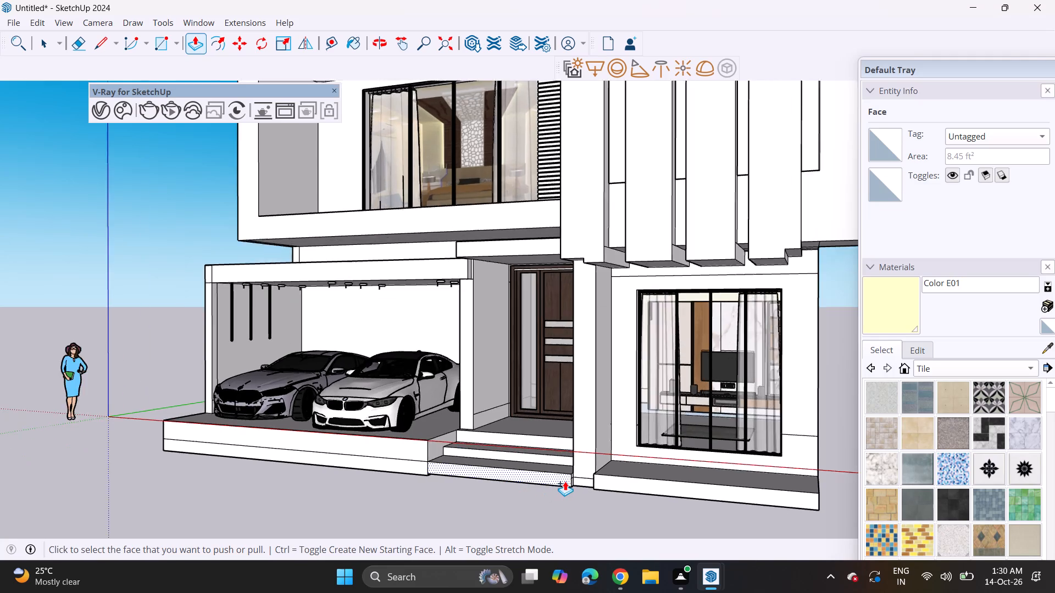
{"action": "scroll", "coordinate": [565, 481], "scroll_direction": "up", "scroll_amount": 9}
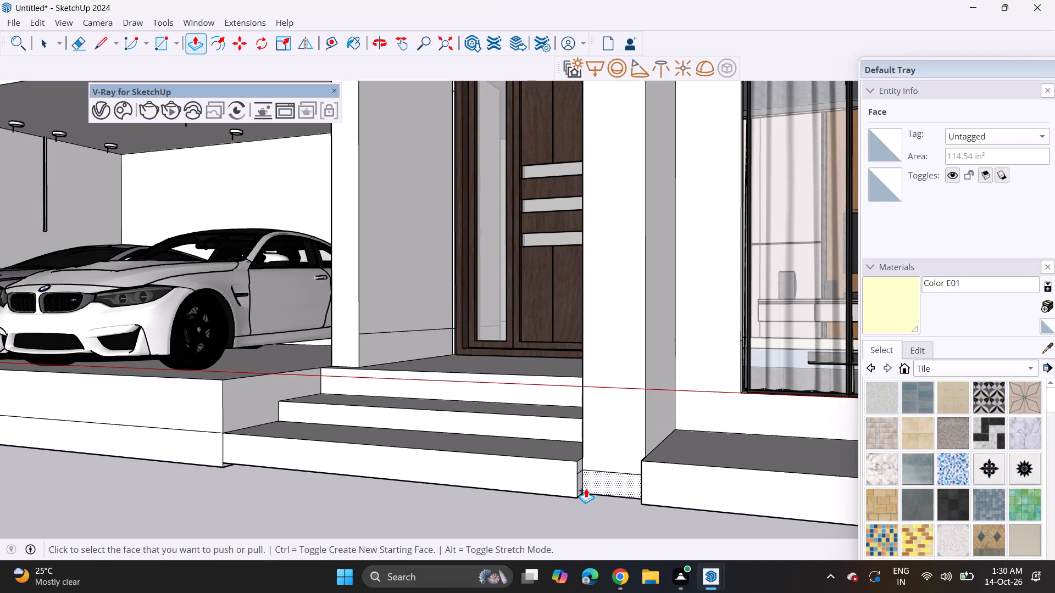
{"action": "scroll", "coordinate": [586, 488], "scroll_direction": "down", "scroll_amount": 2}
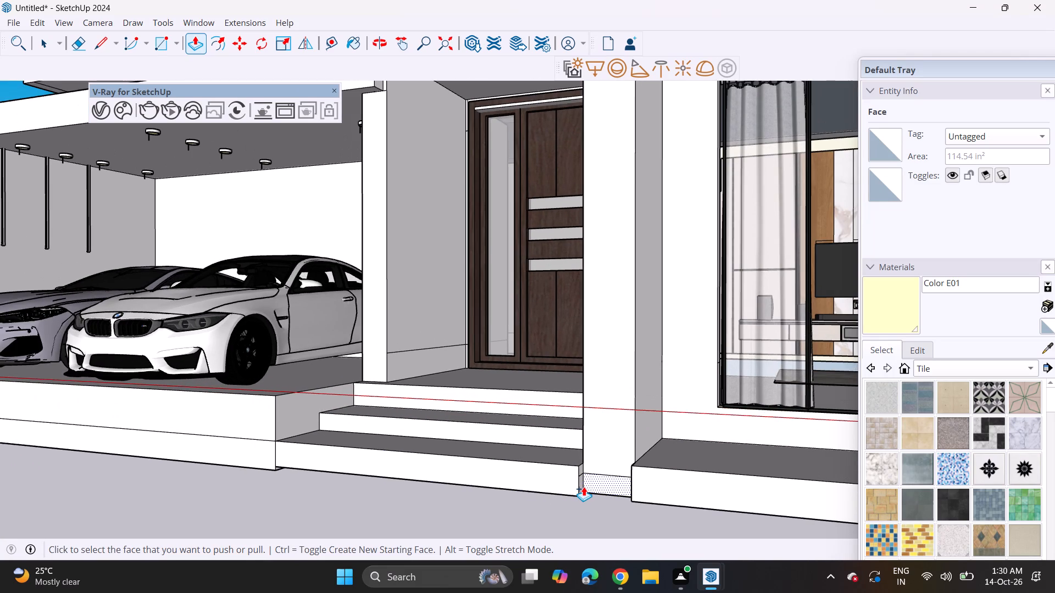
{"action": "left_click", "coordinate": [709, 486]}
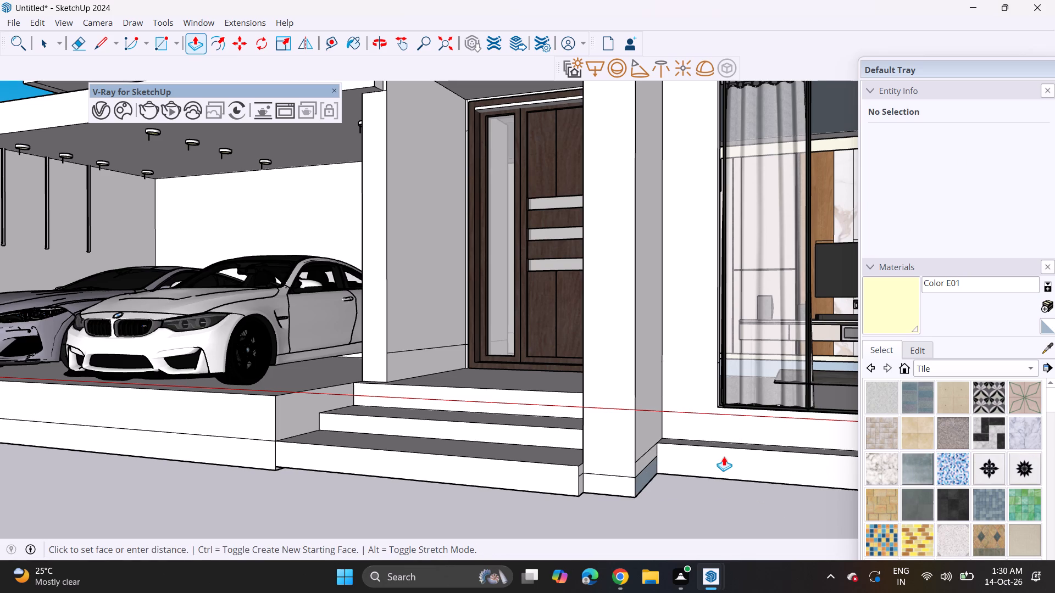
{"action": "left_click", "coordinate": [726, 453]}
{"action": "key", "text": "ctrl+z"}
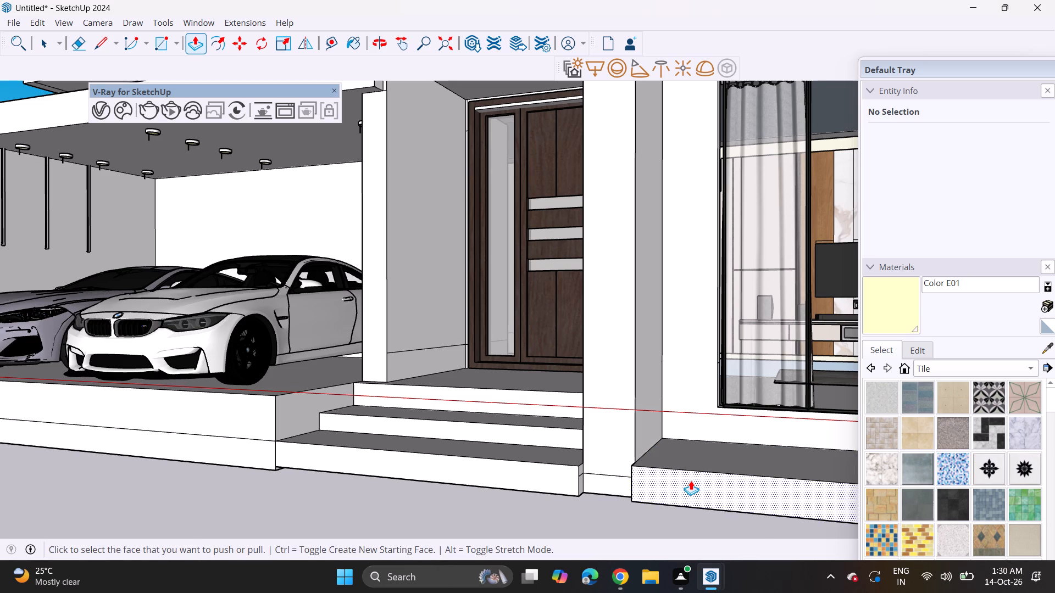
Push the front face of the base below the living-room window back, leaving only a narrow ledge in front of the wall.
{"action": "left_click", "coordinate": [691, 480]}
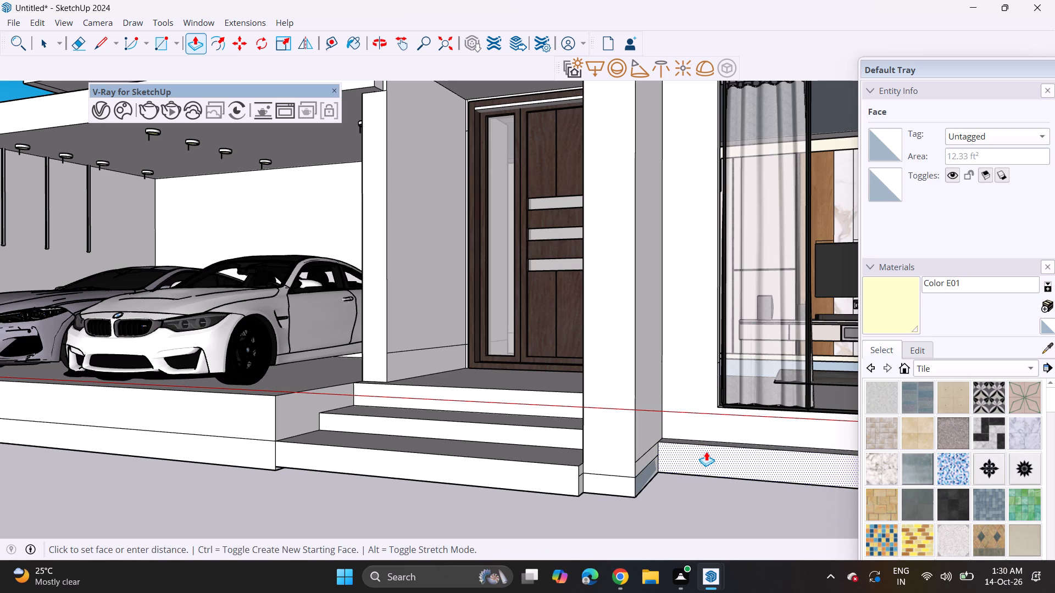
{"action": "left_click", "coordinate": [707, 451]}
Pull the carport slab's underside slightly down as a new thin layer below it.
{"action": "scroll", "coordinate": [615, 449], "scroll_direction": "down", "scroll_amount": 8}
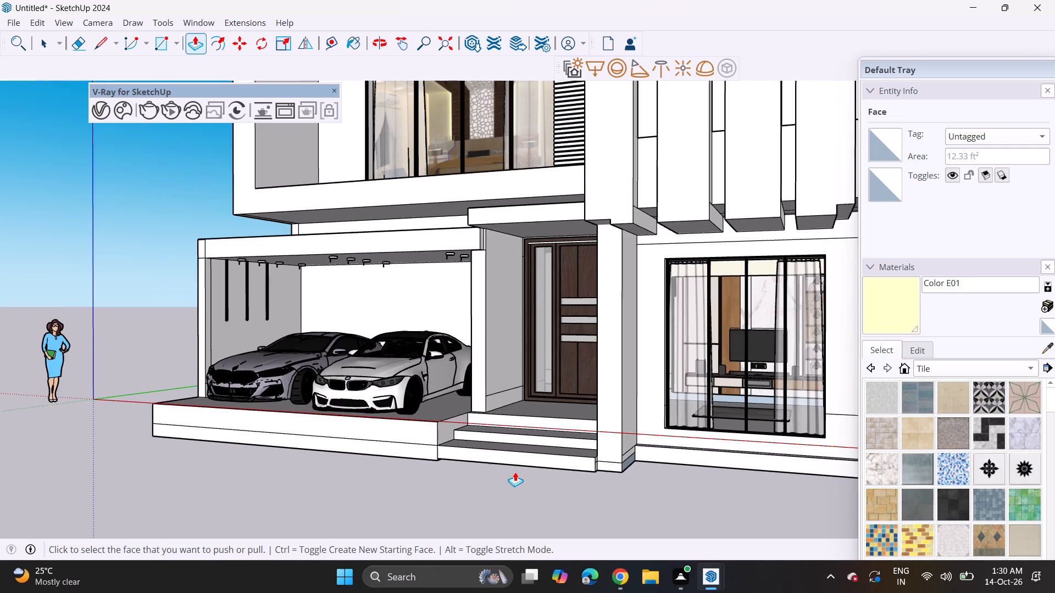
{"action": "middle_click_drag", "start_coordinate": [565, 486], "coordinate": [623, 500]}
{"action": "middle_click", "coordinate": [630, 501]}
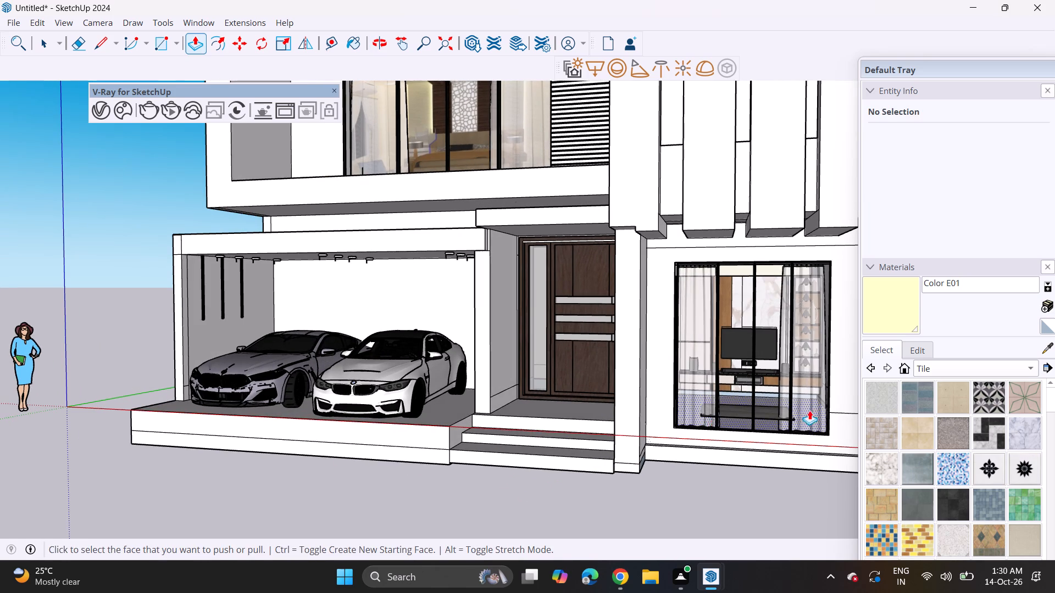
{"action": "middle_click_drag", "start_coordinate": [430, 494], "coordinate": [458, 340]}
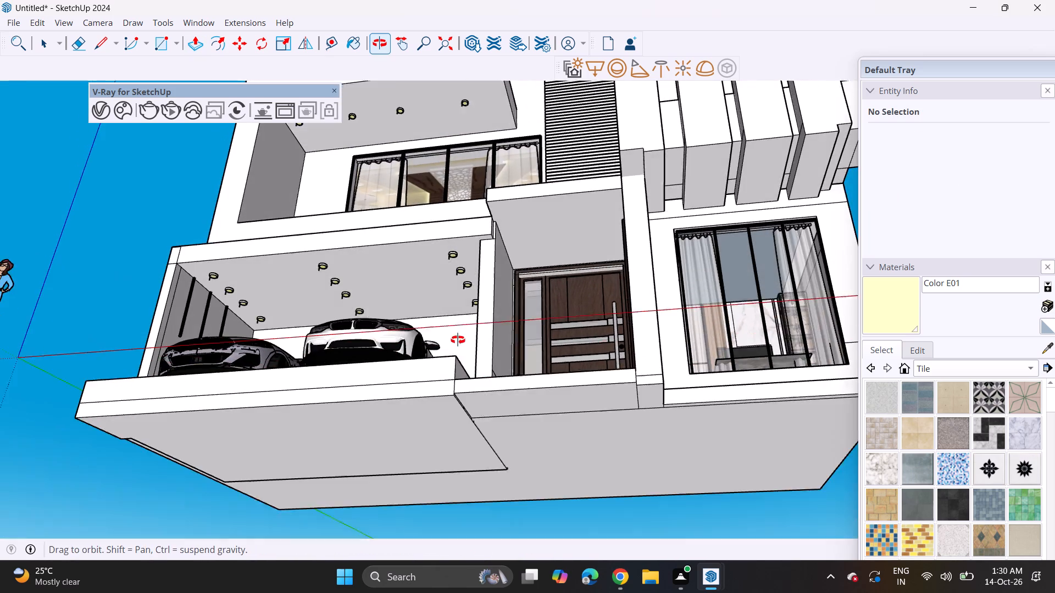
{"action": "middle_click_drag", "start_coordinate": [458, 340], "coordinate": [449, 387]}
{"action": "left_click", "coordinate": [424, 439]}
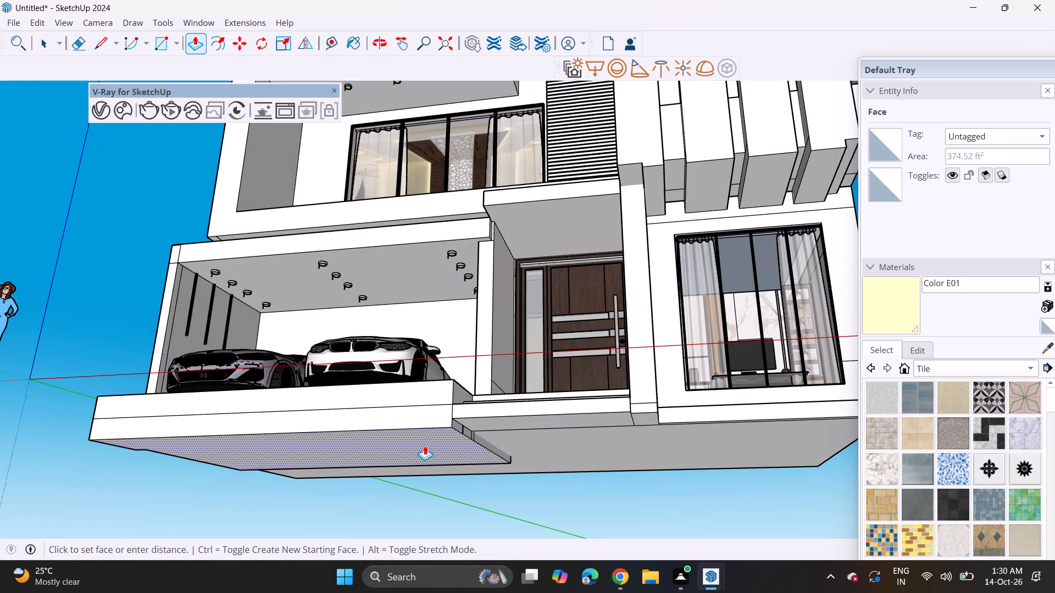
{"action": "left_click", "coordinate": [422, 447]}
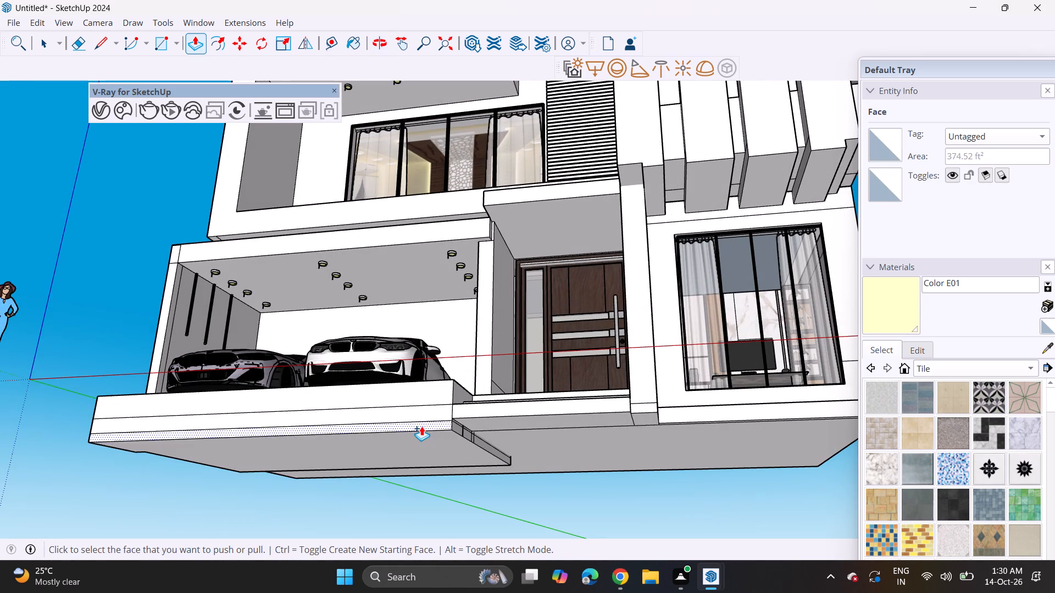
Pull the front strip of the carport's new bottom layer forward as a low slab projecting in front of the carport.
{"action": "left_click", "coordinate": [421, 426]}
{"action": "middle_click_drag", "start_coordinate": [405, 396], "coordinate": [399, 498]}
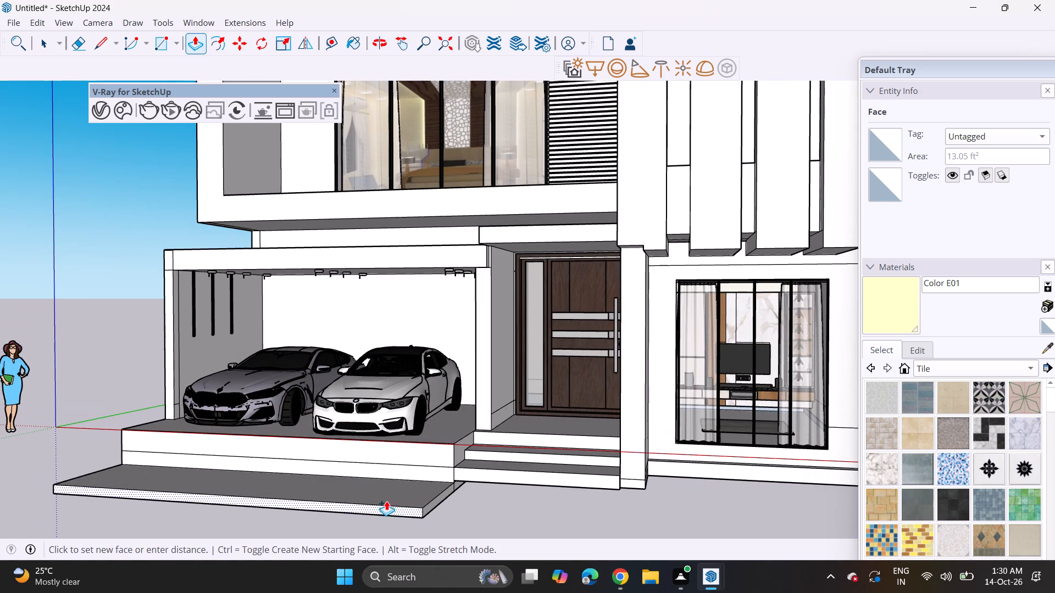
{"action": "left_click", "coordinate": [387, 497]}
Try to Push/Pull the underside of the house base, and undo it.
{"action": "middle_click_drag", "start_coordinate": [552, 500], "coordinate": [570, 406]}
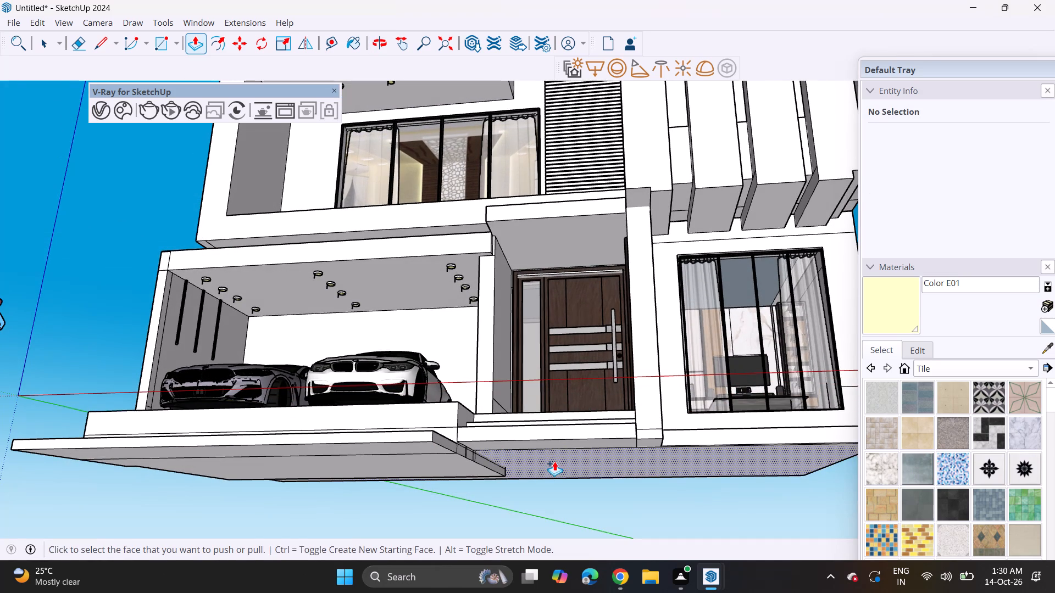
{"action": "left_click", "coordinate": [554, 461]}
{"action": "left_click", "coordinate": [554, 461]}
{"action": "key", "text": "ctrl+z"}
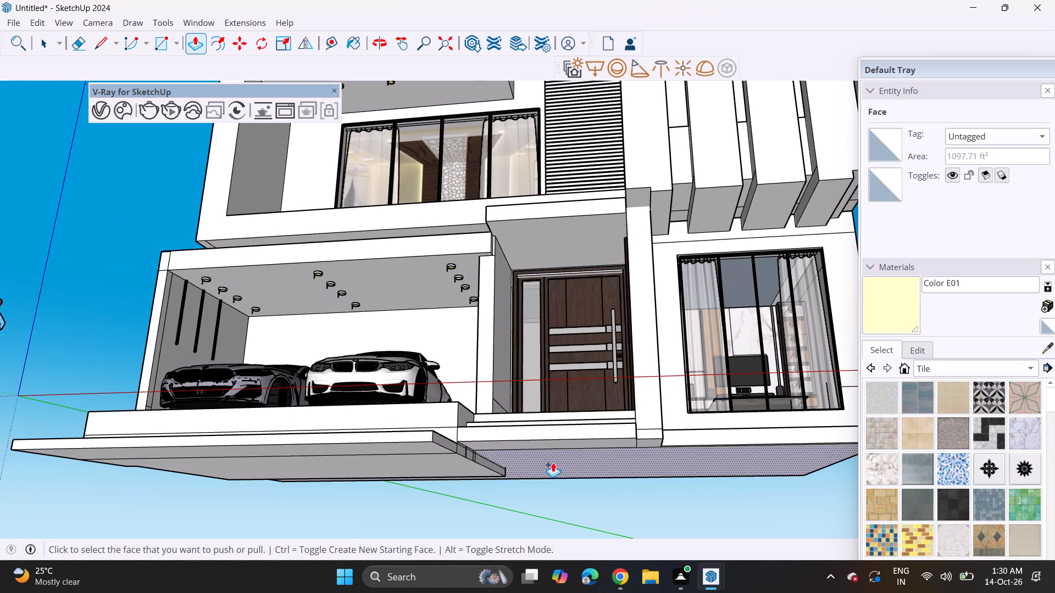
Pull the underside of the house base down flush with the bottom of the carport's new thin layer.
{"action": "left_click", "coordinate": [553, 462]}
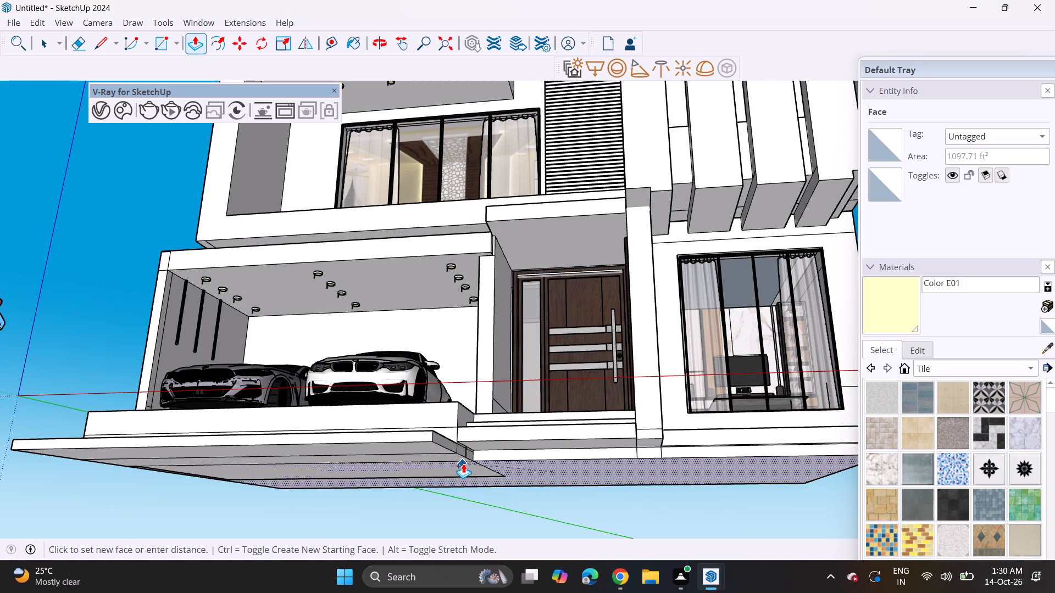
{"action": "left_click", "coordinate": [463, 463]}
Pull the bottom strip below the entrance steps forward flush with the carport's low slab, and repeat the distance under the pillar and living-room window.
{"action": "left_click", "coordinate": [502, 461]}
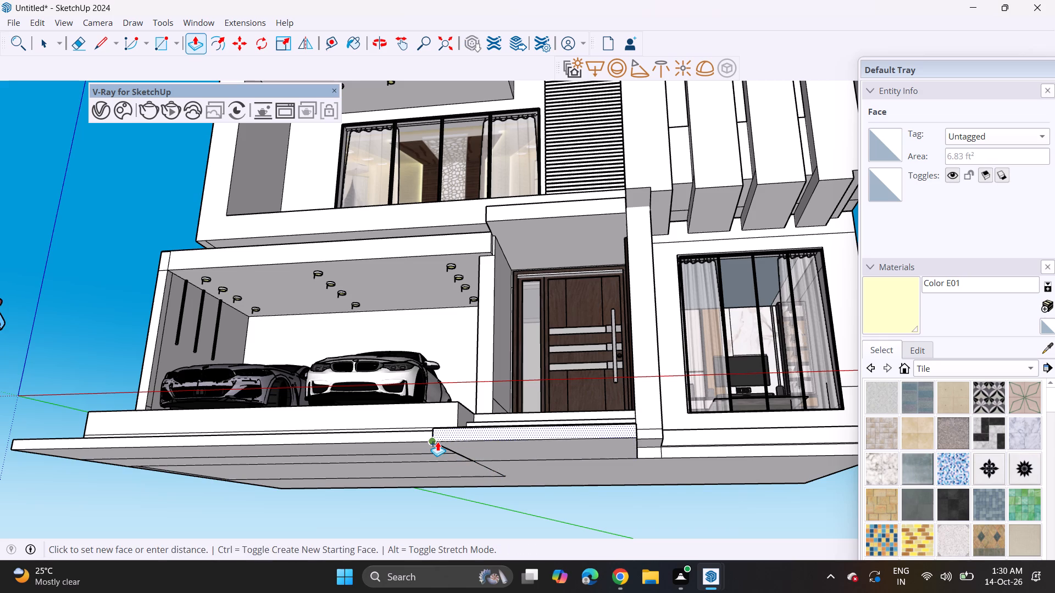
{"action": "left_click", "coordinate": [437, 441]}
{"action": "double_click", "coordinate": [647, 451]}
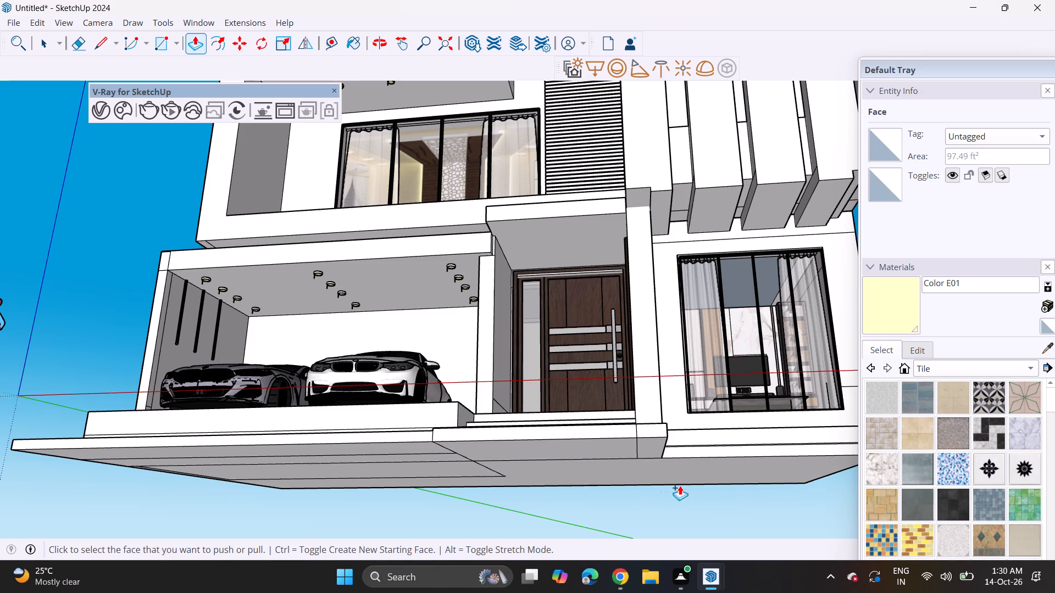
{"action": "double_click", "coordinate": [698, 452]}
Draw a sloping line from the carport floor's outer front corner down to the low slab's outer front corner, closing a triangular face.
{"action": "middle_click_drag", "start_coordinate": [671, 421], "coordinate": [654, 510]}
{"action": "scroll", "coordinate": [578, 478], "scroll_direction": "down", "scroll_amount": 3}
{"action": "middle_click_drag", "start_coordinate": [490, 446], "coordinate": [665, 375]}
{"action": "middle_click_drag", "start_coordinate": [656, 381], "coordinate": [436, 430]}
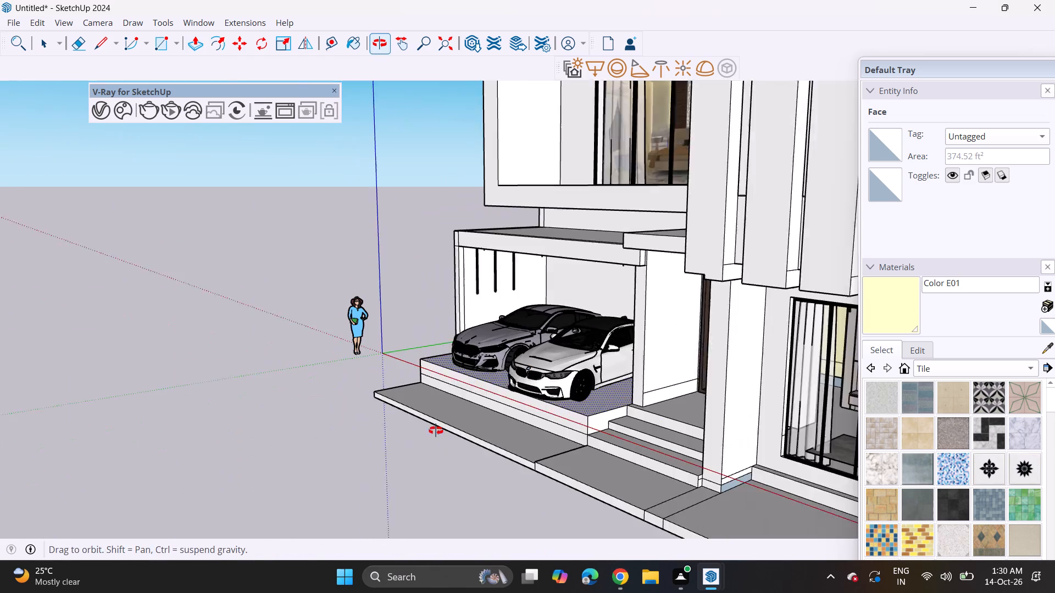
{"action": "middle_click_drag", "start_coordinate": [436, 430], "coordinate": [434, 430]}
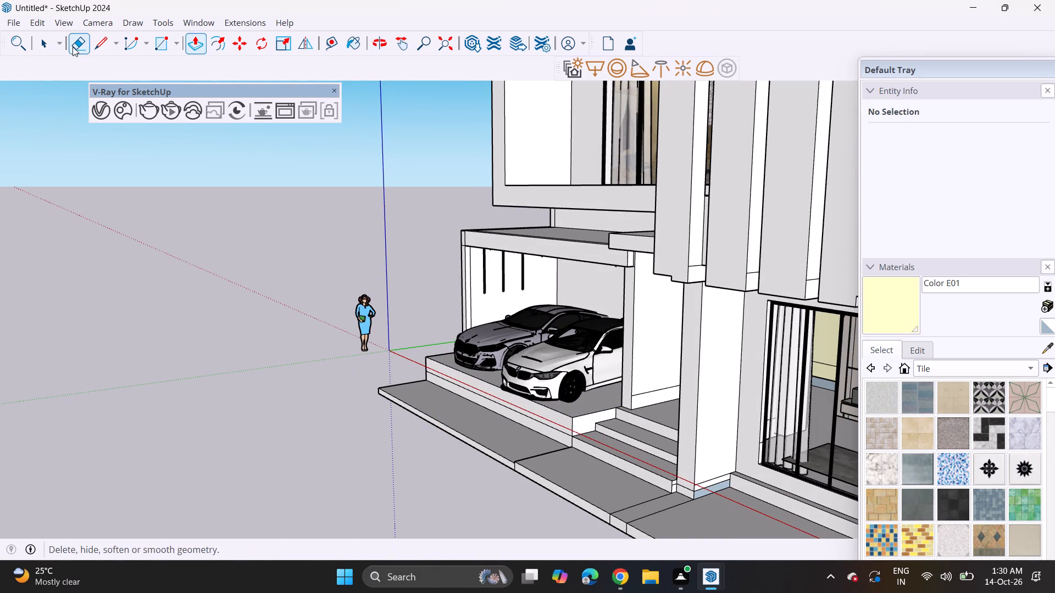
{"action": "left_click", "coordinate": [99, 47]}
{"action": "left_click", "coordinate": [425, 364]}
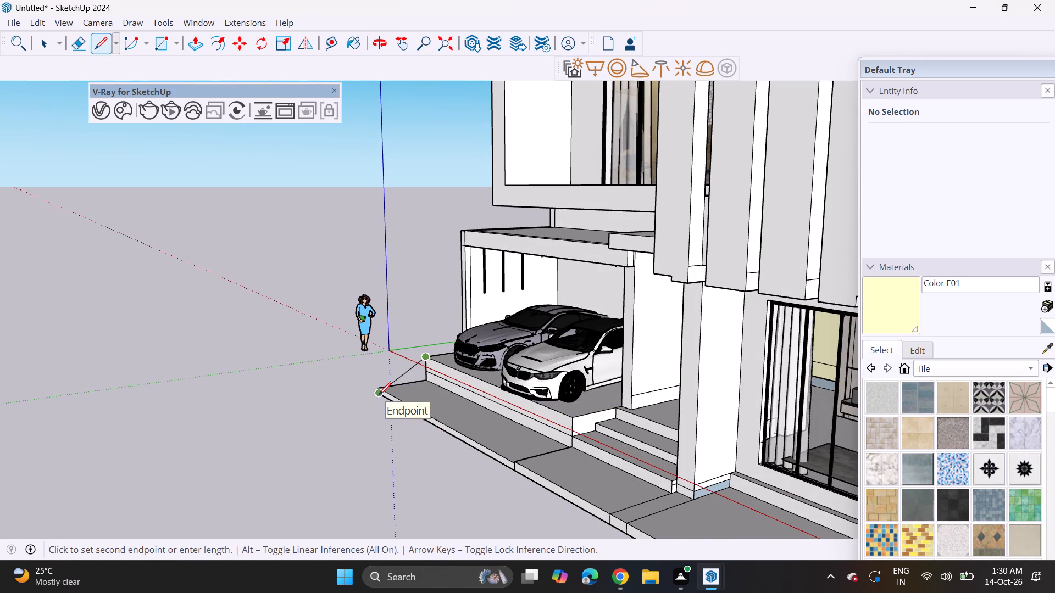
{"action": "left_click", "coordinate": [379, 394]}
Push/Pull the triangular face across the full carport width to form the car ramp.
{"action": "left_click_drag", "start_coordinate": [197, 43], "coordinate": [202, 52]}
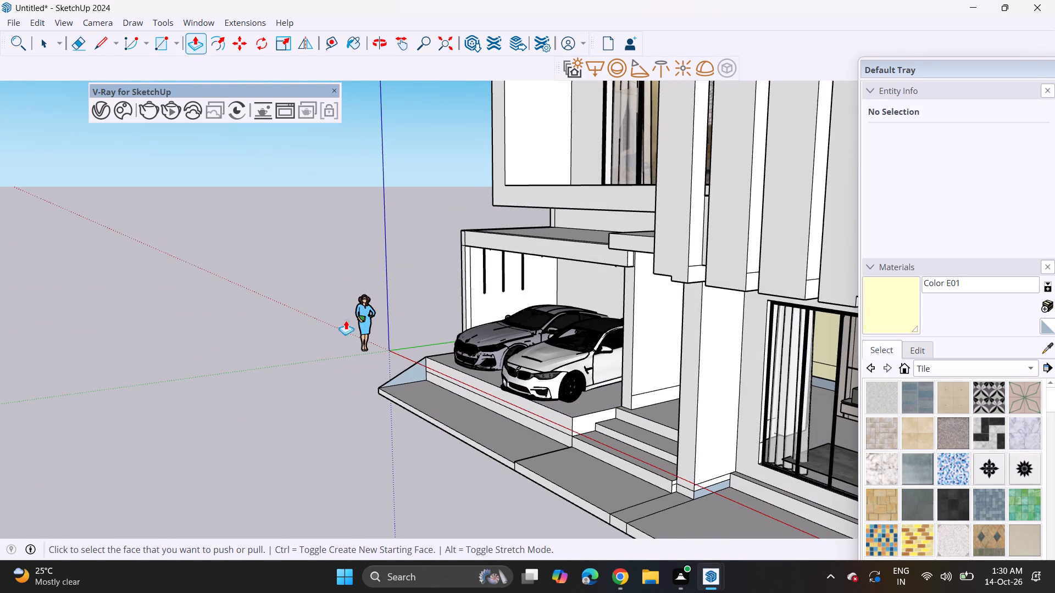
{"action": "left_click", "coordinate": [409, 377]}
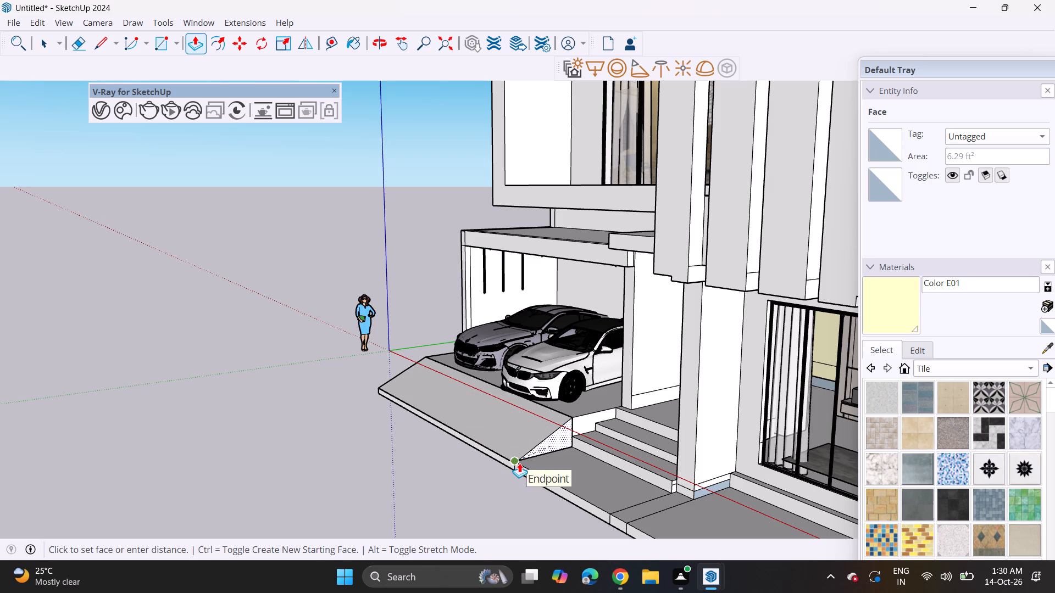
{"action": "left_click", "coordinate": [519, 463]}
Erase the seam edges dividing the low front slab near the entrance pillar, on its top and front faces.
{"action": "middle_click_drag", "start_coordinate": [488, 474], "coordinate": [769, 516]}
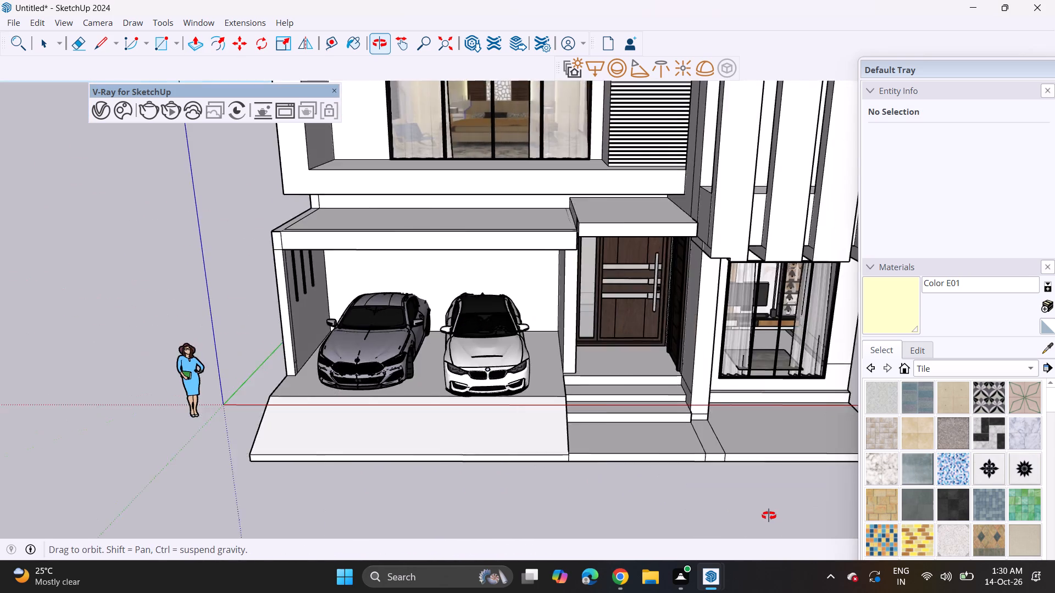
{"action": "middle_click_drag", "start_coordinate": [769, 516], "coordinate": [693, 484]}
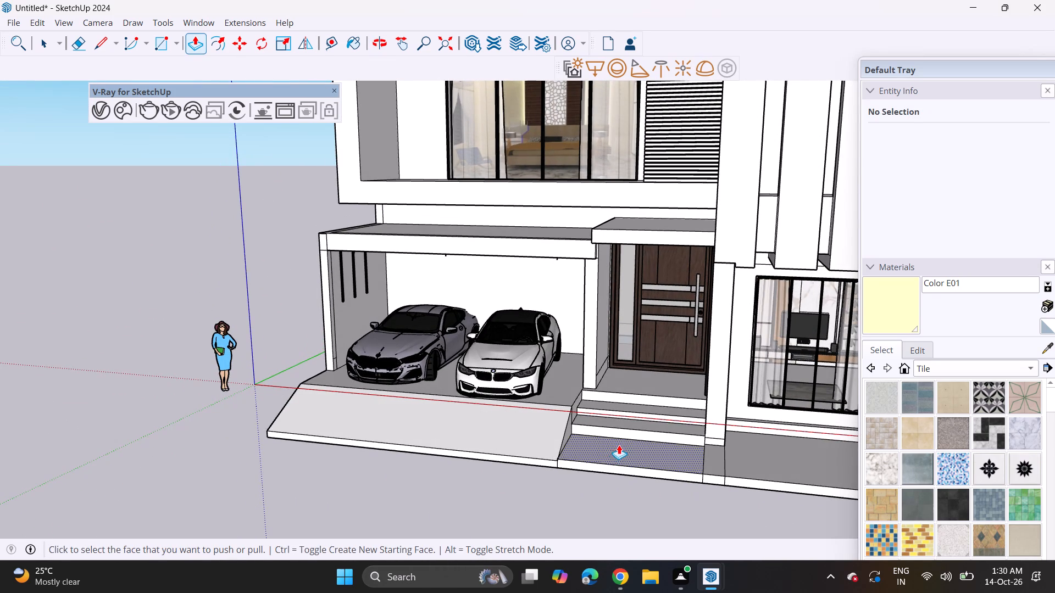
{"action": "scroll", "coordinate": [591, 435], "scroll_direction": "up", "scroll_amount": 1}
{"action": "scroll", "coordinate": [591, 435], "scroll_direction": "down", "scroll_amount": 3}
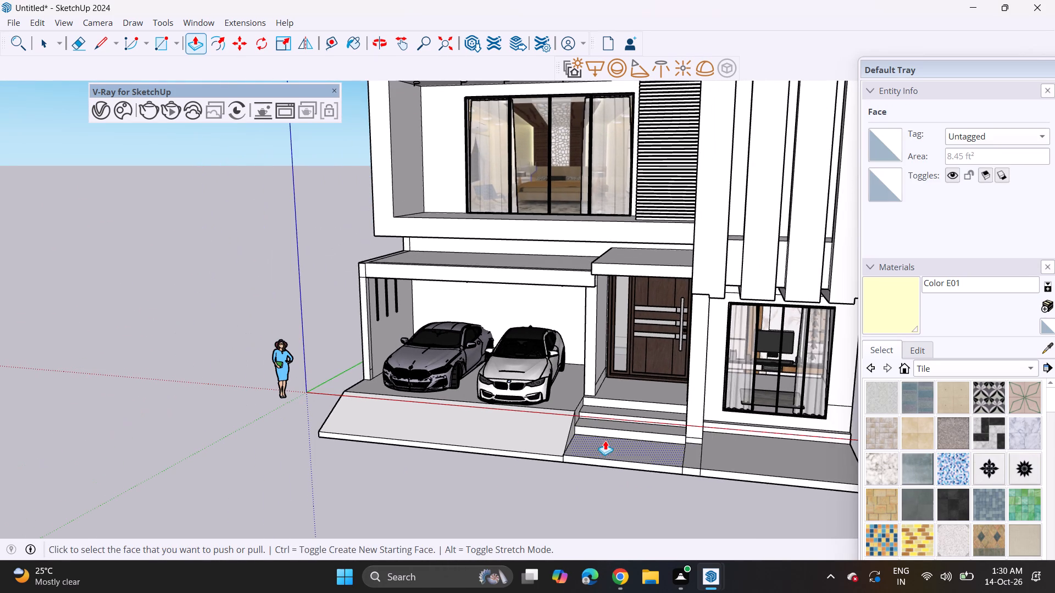
{"action": "left_click", "coordinate": [82, 41]}
{"action": "left_click_drag", "start_coordinate": [682, 449], "coordinate": [720, 460]}
{"action": "left_click", "coordinate": [699, 439]}
{"action": "scroll", "coordinate": [706, 446], "scroll_direction": "down", "scroll_amount": 2}
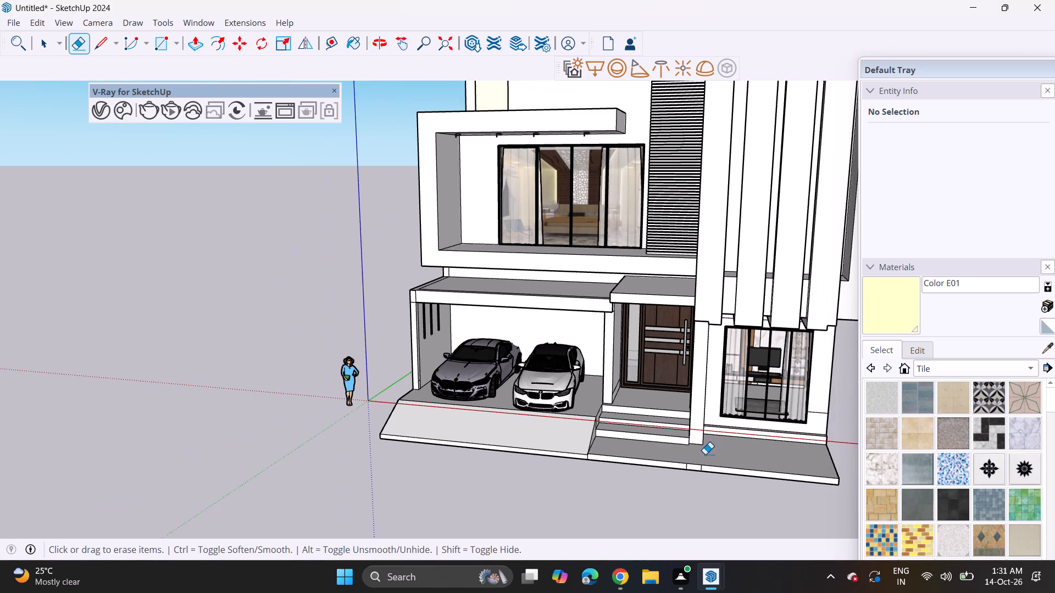
{"action": "scroll", "coordinate": [700, 472], "scroll_direction": "up", "scroll_amount": 14}
{"action": "left_click_drag", "start_coordinate": [709, 459], "coordinate": [654, 454]}
Move the dark BMW 8 Series slightly forward in the carport, toward the ramp.
{"action": "scroll", "coordinate": [262, 371], "scroll_direction": "down", "scroll_amount": 9}
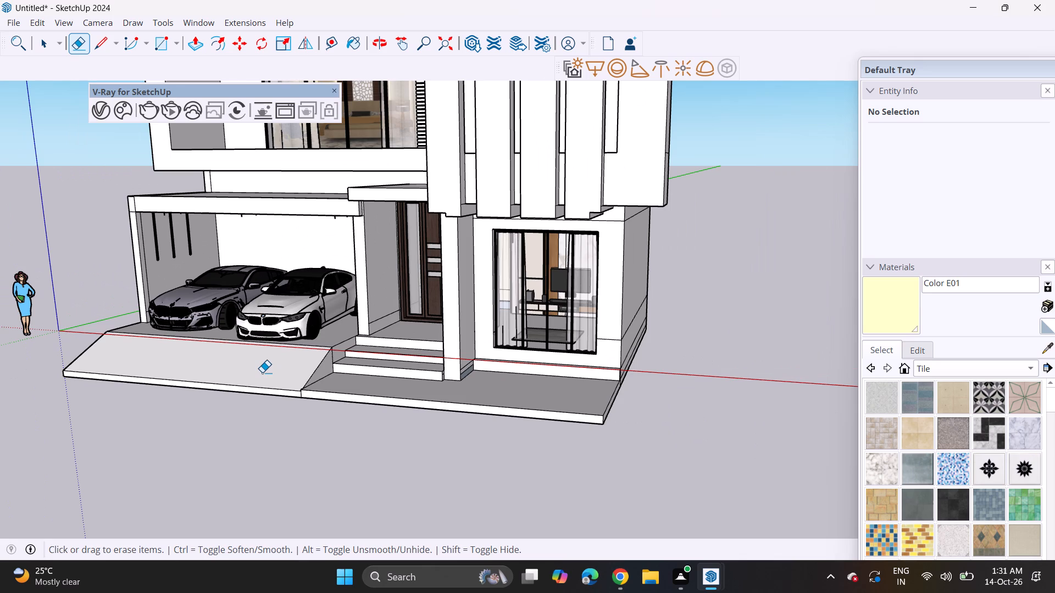
{"action": "middle_click_drag", "start_coordinate": [261, 363], "coordinate": [344, 415]}
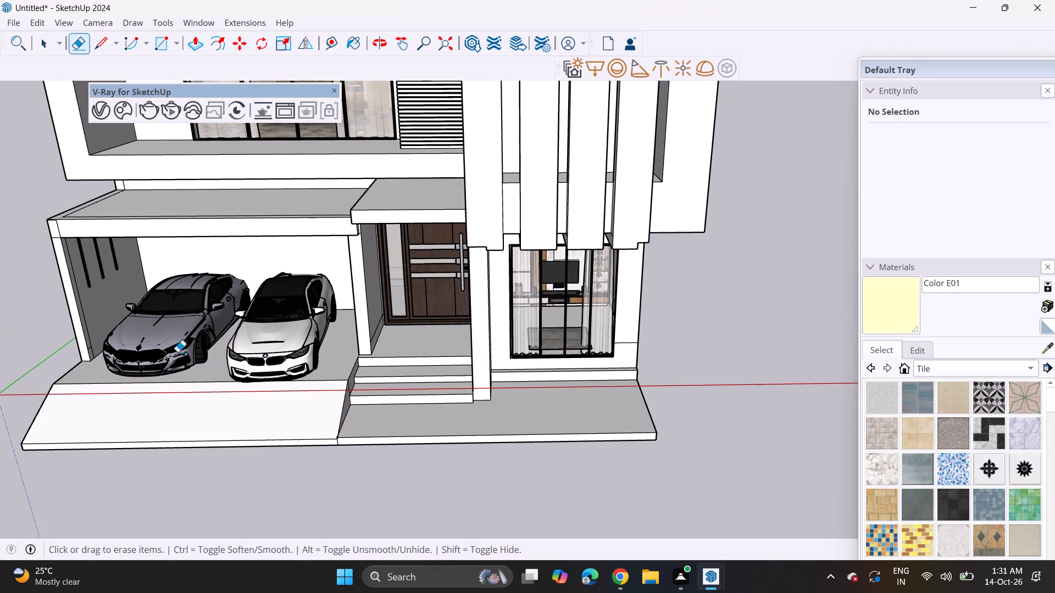
{"action": "key", "text": "space"}
{"action": "left_click", "coordinate": [153, 318]}
{"action": "key", "text": "m"}
{"action": "left_click", "coordinate": [176, 347]}
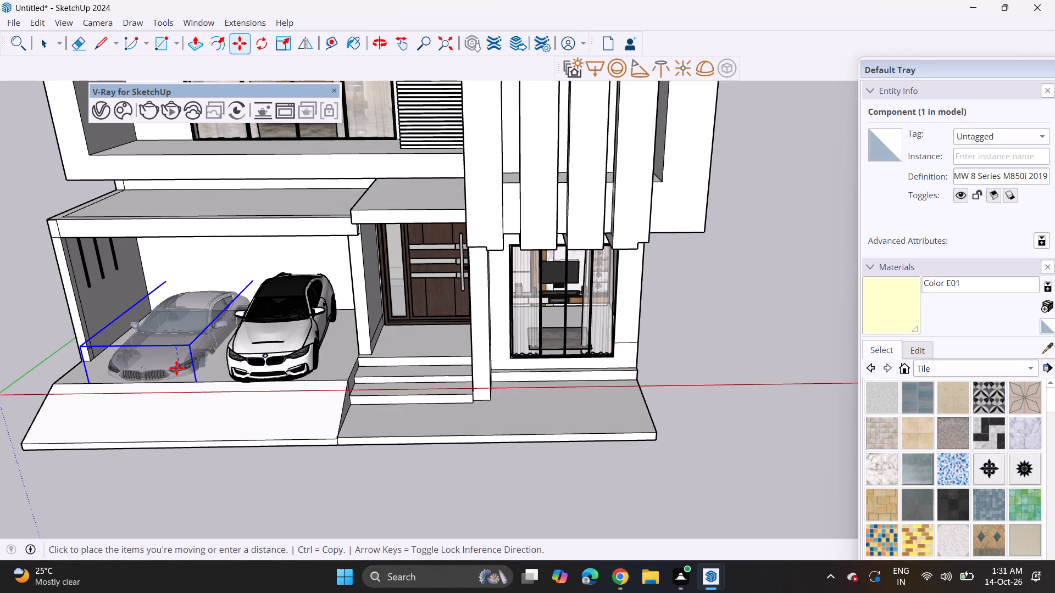
{"action": "key", "text": "Escape"}
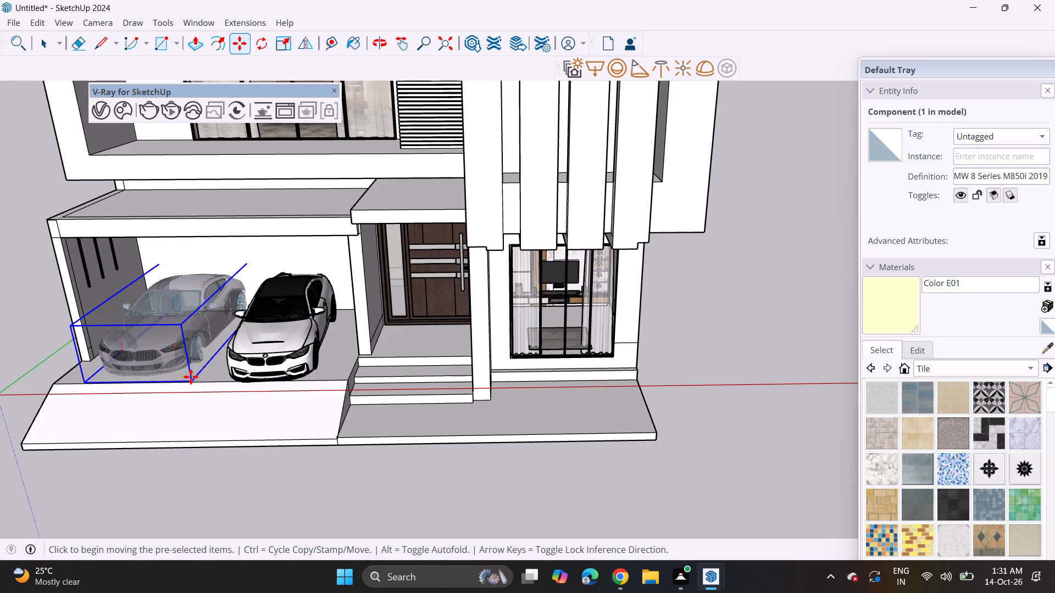
{"action": "left_click", "coordinate": [202, 383]}
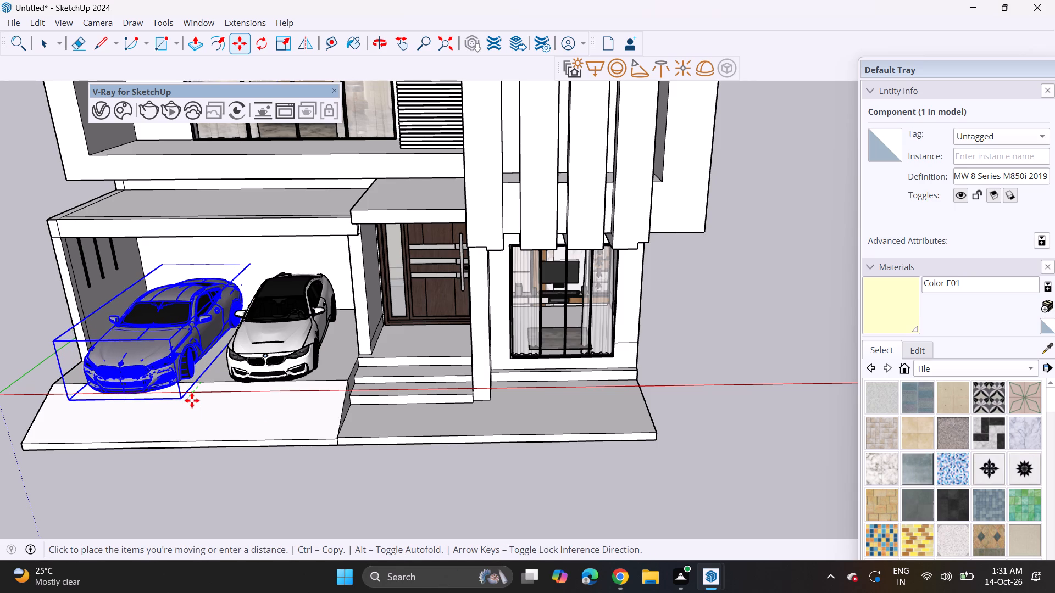
{"action": "left_click", "coordinate": [196, 399]}
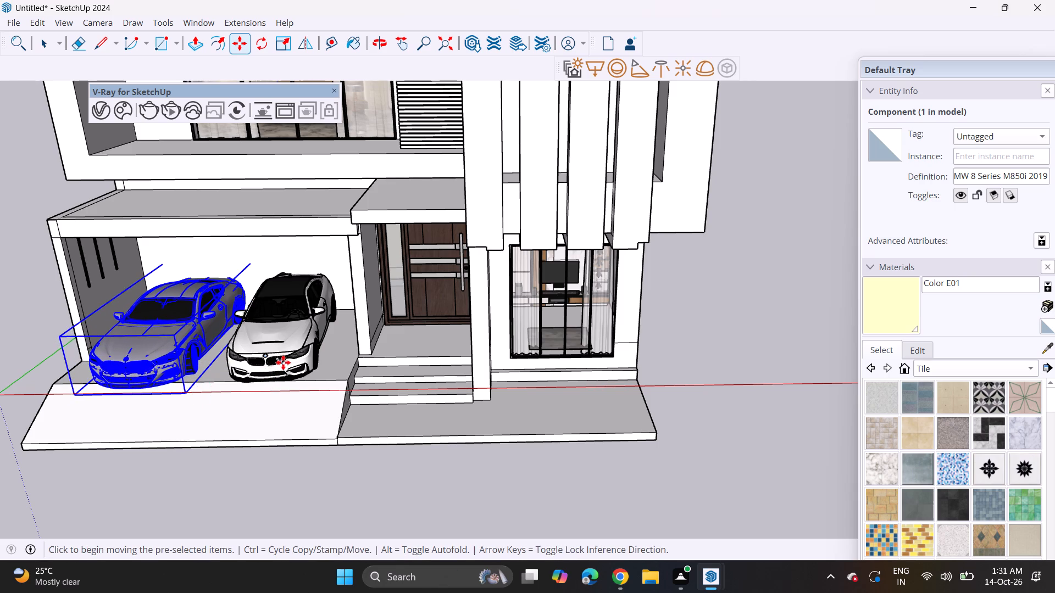
Move the white BMW M4 slightly forward in the carport, toward the ramp, and clear the selection.
{"action": "key", "text": "space"}
{"action": "left_click", "coordinate": [284, 349]}
{"action": "key", "text": "m"}
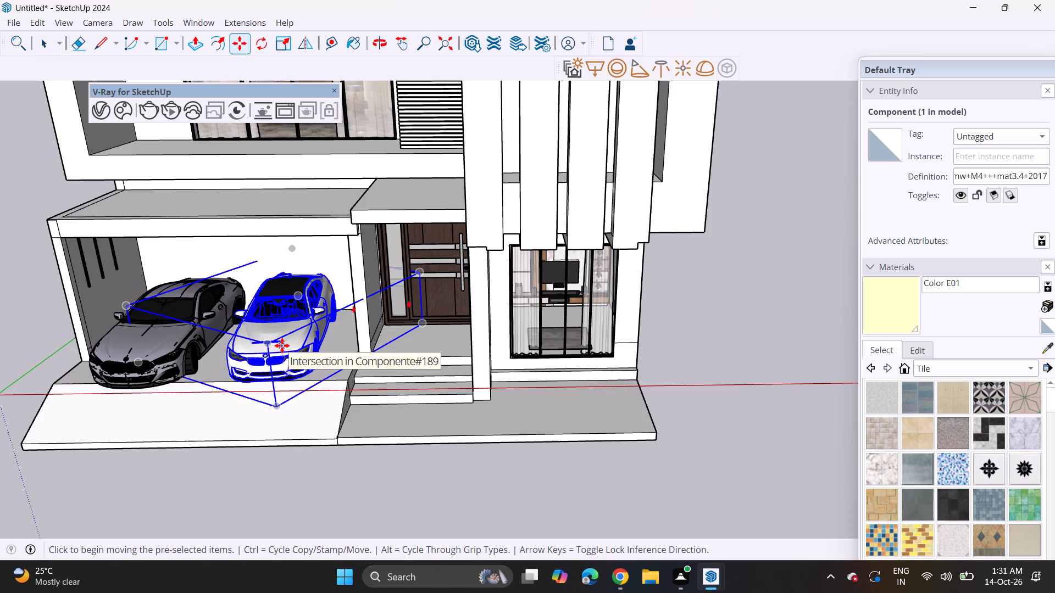
{"action": "left_click_drag", "start_coordinate": [282, 345], "coordinate": [277, 353]}
{"action": "left_click", "coordinate": [279, 355]}
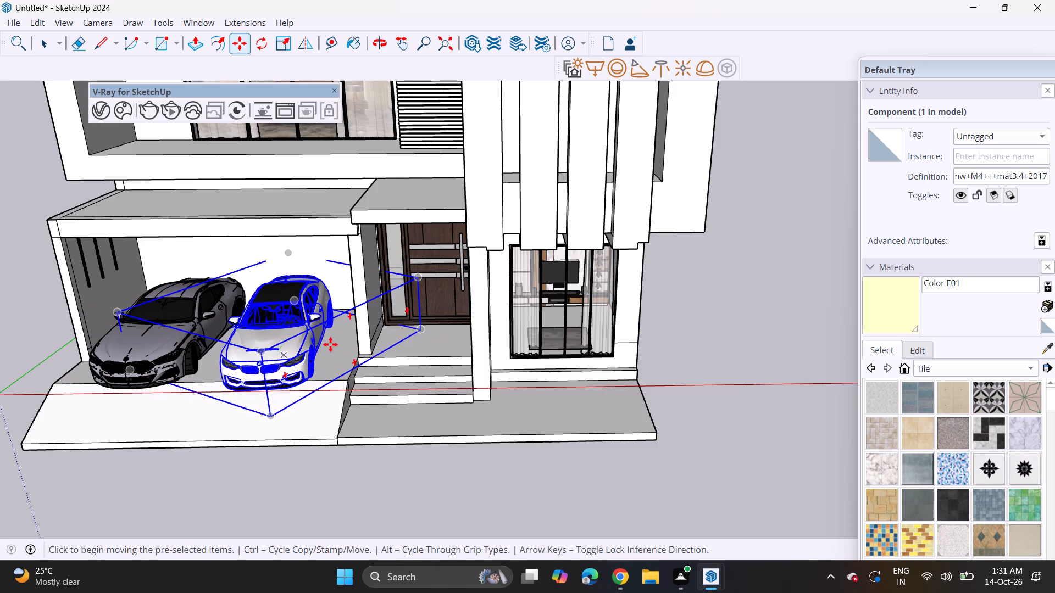
{"action": "key", "text": "space"}
{"action": "left_click", "coordinate": [653, 295]}
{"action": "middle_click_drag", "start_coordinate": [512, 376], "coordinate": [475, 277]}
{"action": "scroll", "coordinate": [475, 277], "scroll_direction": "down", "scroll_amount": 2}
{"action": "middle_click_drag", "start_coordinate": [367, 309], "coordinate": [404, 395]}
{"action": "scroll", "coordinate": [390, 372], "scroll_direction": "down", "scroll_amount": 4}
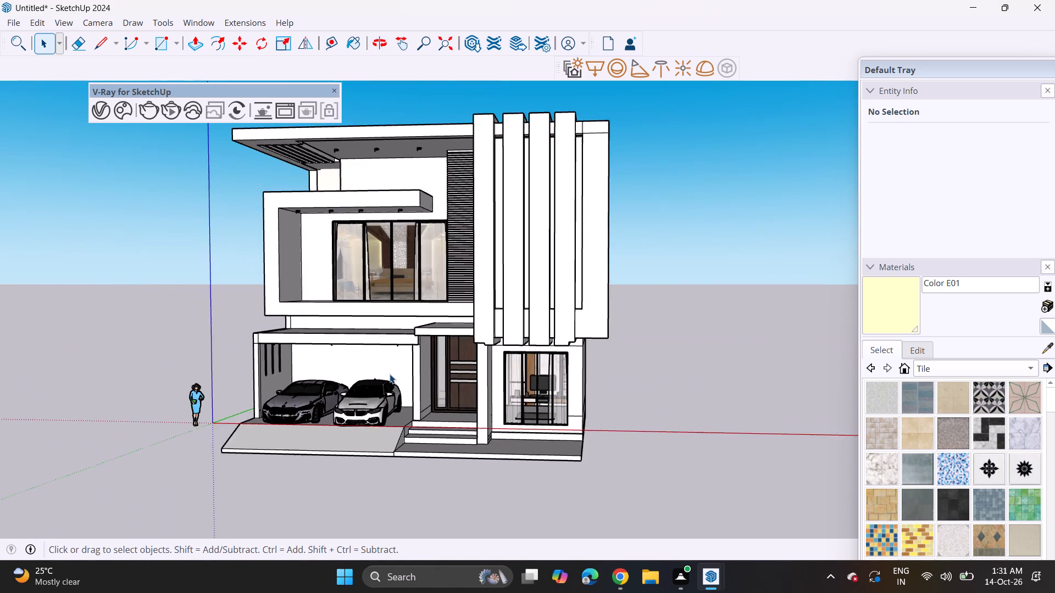
Paint the projecting upper-floor frame around the window and the wall face beside the vertical fins with Color M05 from Colors.
{"action": "scroll", "coordinate": [390, 374], "scroll_direction": "down", "scroll_amount": 1}
{"action": "middle_click_drag", "start_coordinate": [364, 382], "coordinate": [408, 381]}
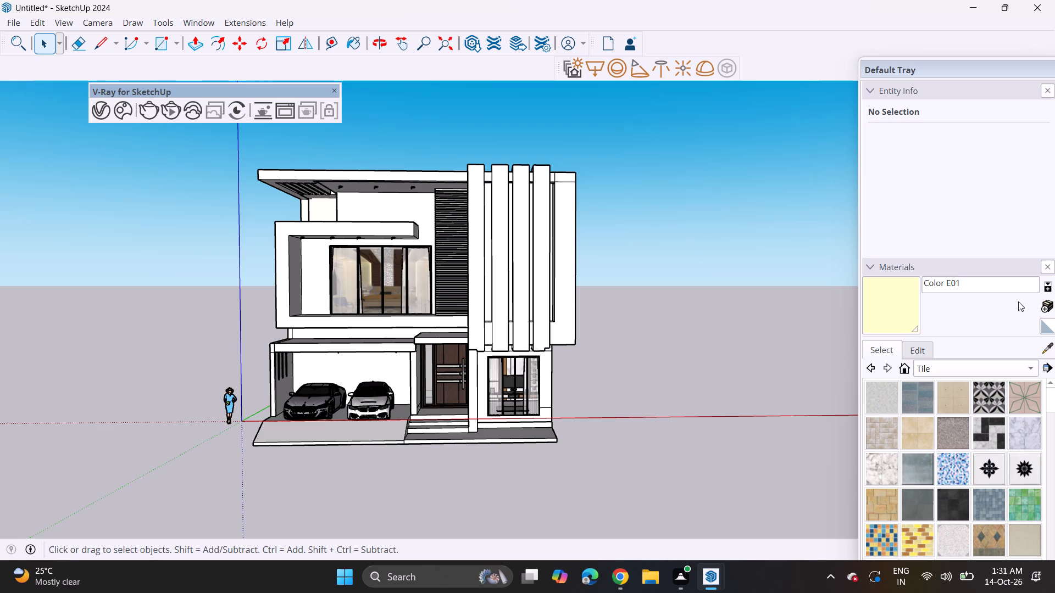
{"action": "left_click", "coordinate": [874, 85]}
{"action": "left_click", "coordinate": [942, 211]}
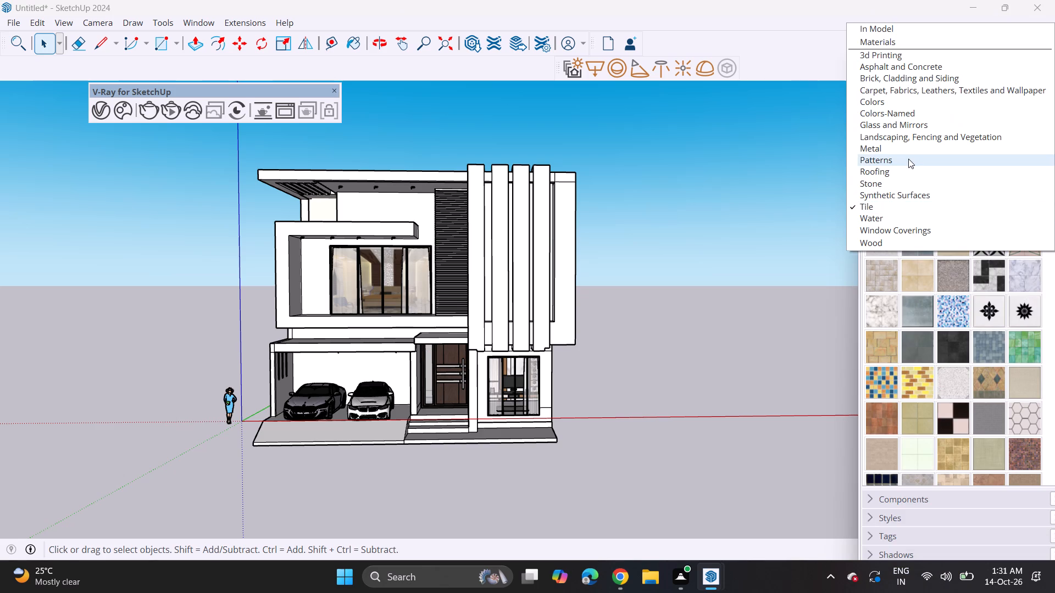
{"action": "left_click", "coordinate": [906, 102]}
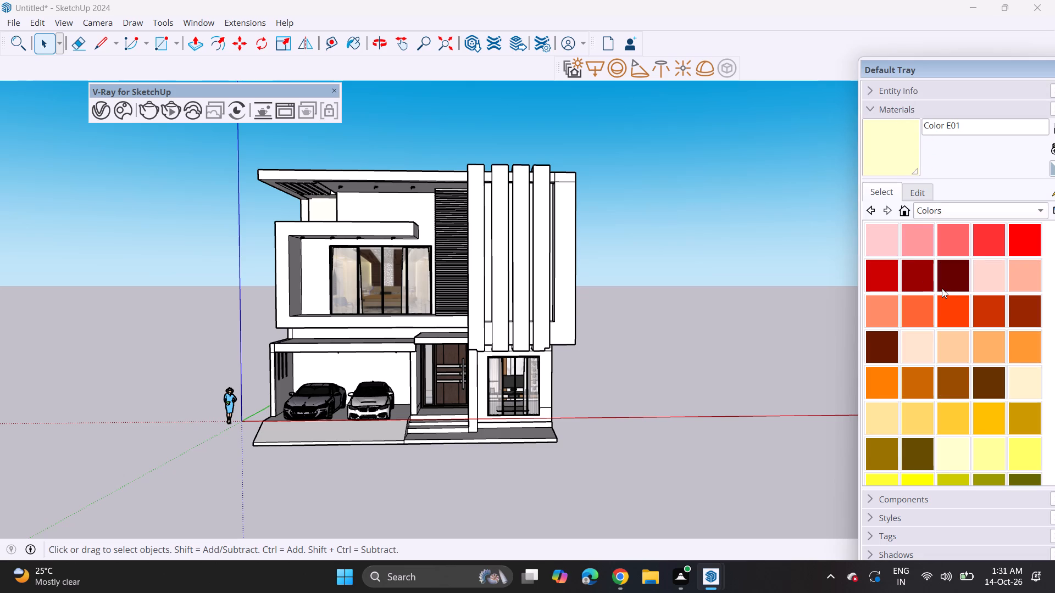
{"action": "scroll", "coordinate": [946, 311], "scroll_direction": "down", "scroll_amount": 20}
{"action": "scroll", "coordinate": [946, 311], "scroll_direction": "down", "scroll_amount": 1}
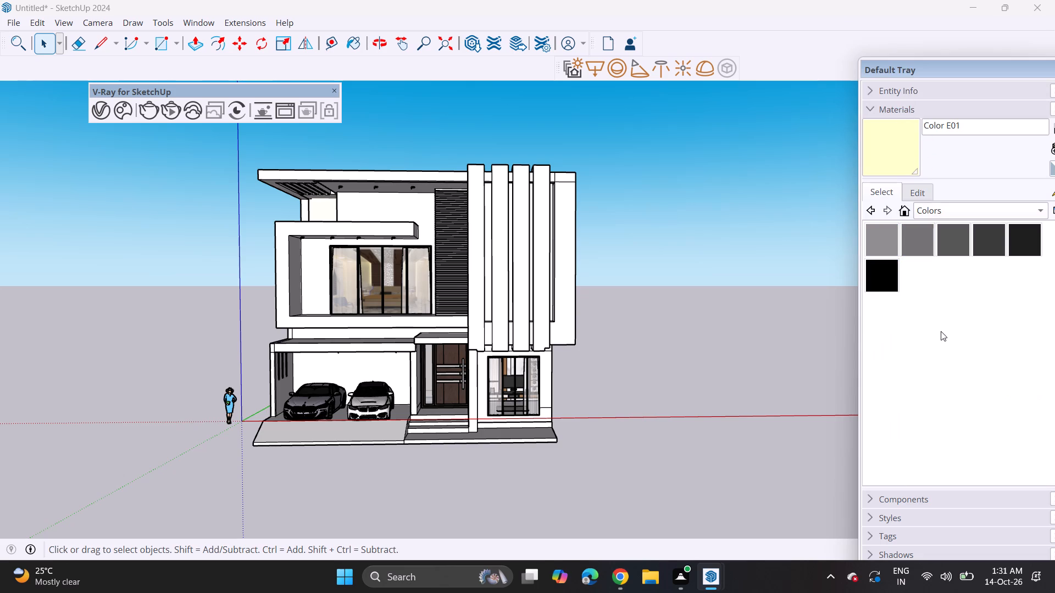
{"action": "scroll", "coordinate": [941, 331], "scroll_direction": "up", "scroll_amount": 2}
{"action": "left_click", "coordinate": [919, 314]}
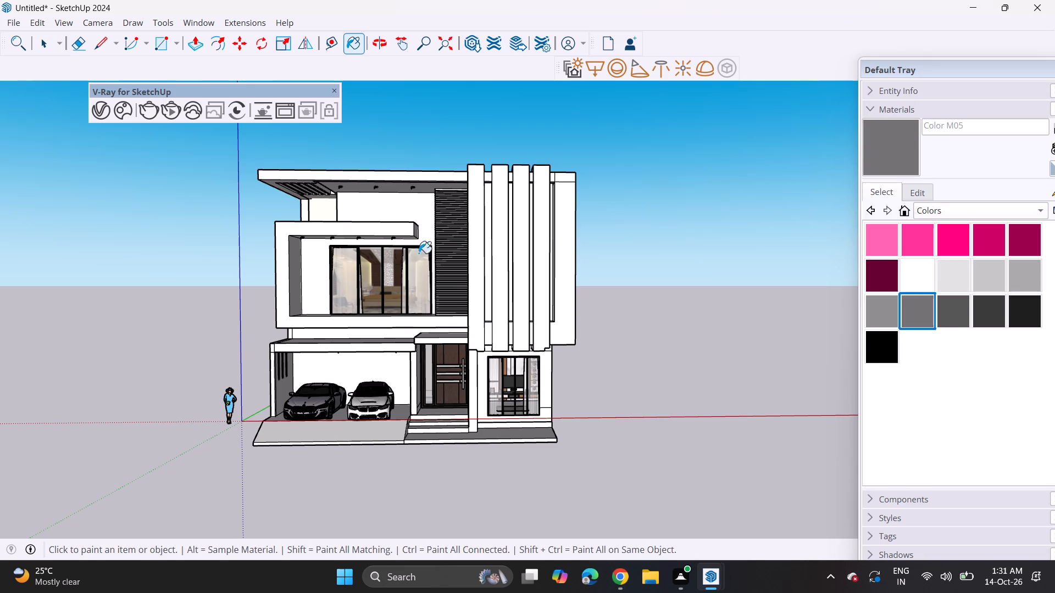
{"action": "left_click", "coordinate": [406, 222]}
{"action": "left_click", "coordinate": [403, 228]}
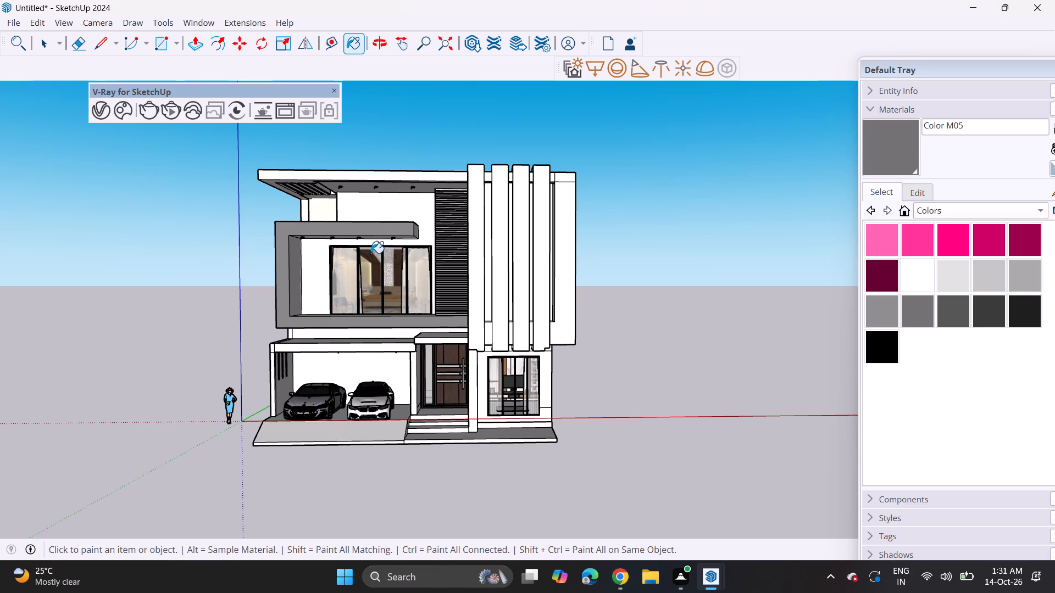
{"action": "left_click", "coordinate": [557, 249]}
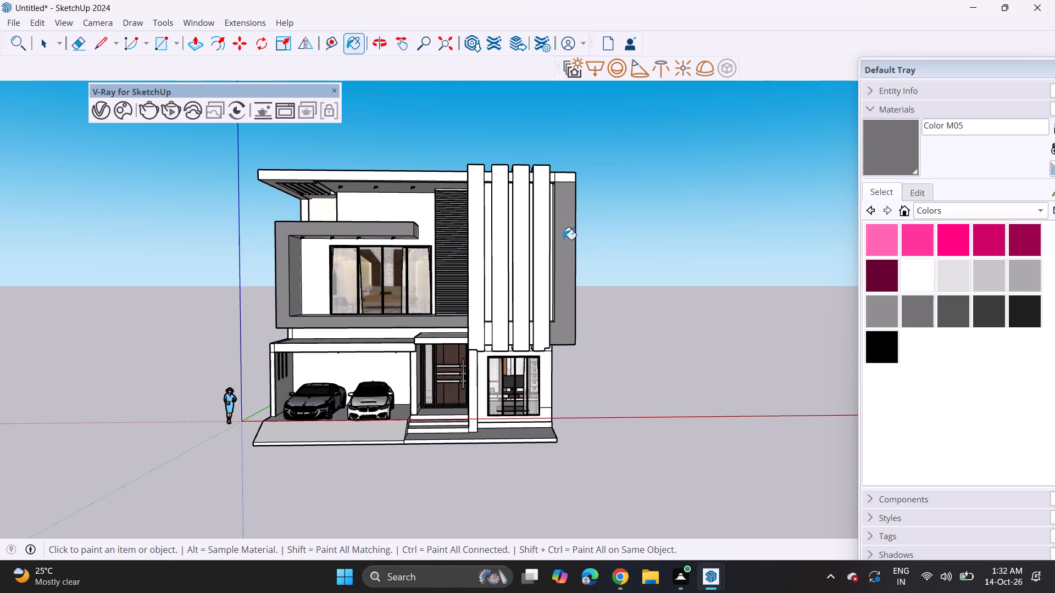
Hide the edges separating the roof fascia from the grey wall face beside the outermost vertical fin.
{"action": "left_click_drag", "start_coordinate": [85, 45], "coordinate": [100, 51]}
{"action": "left_click", "coordinate": [79, 41]}
{"action": "scroll", "coordinate": [651, 205], "scroll_direction": "up", "scroll_amount": 2}
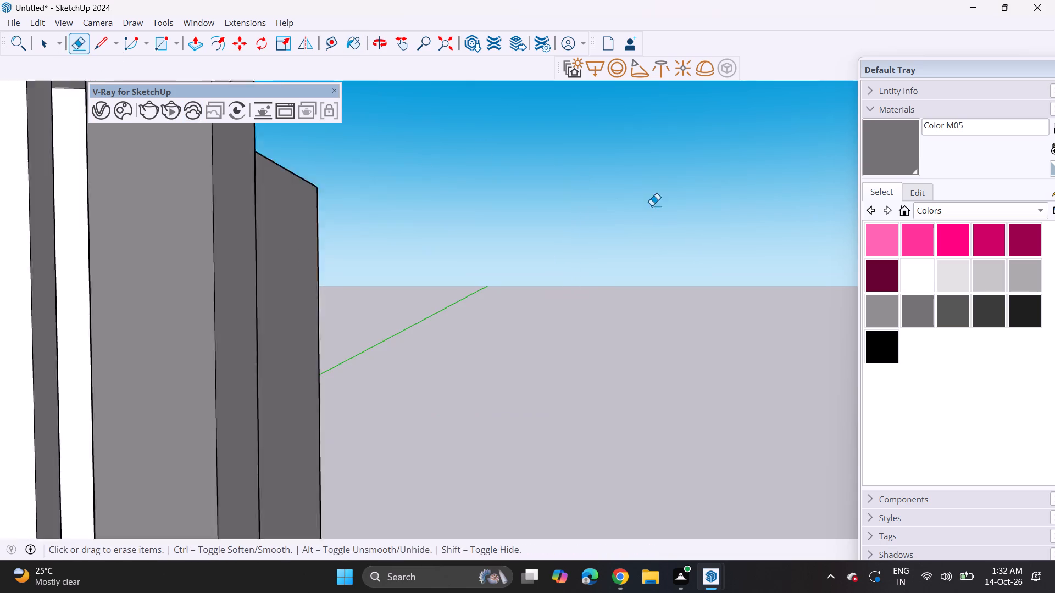
{"action": "scroll", "coordinate": [652, 205], "scroll_direction": "up", "scroll_amount": 2}
{"action": "scroll", "coordinate": [514, 207], "scroll_direction": "down", "scroll_amount": 4}
{"action": "middle_click_drag", "start_coordinate": [232, 237], "coordinate": [443, 249]}
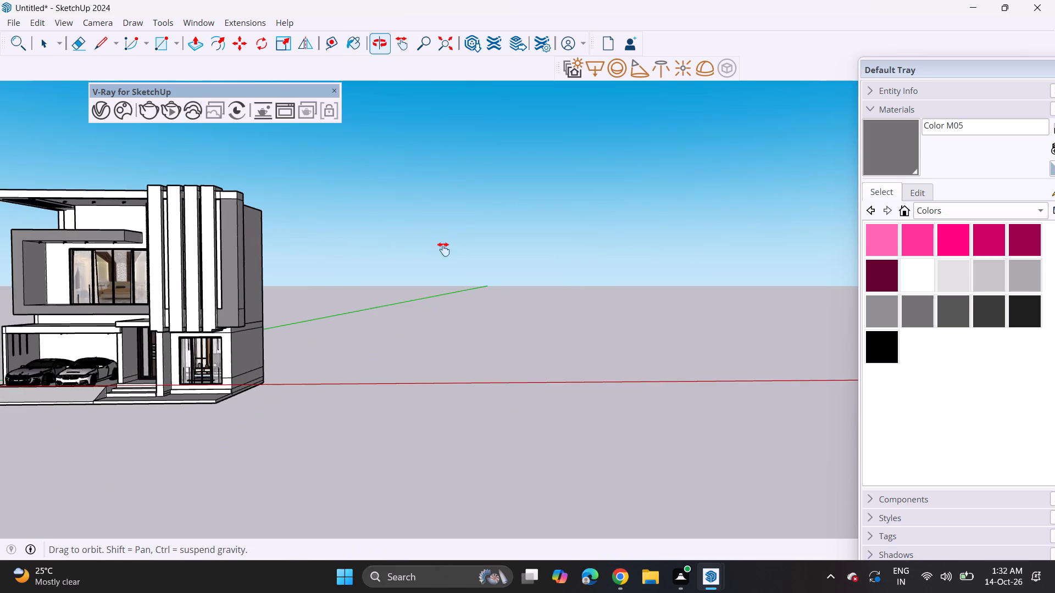
{"action": "middle_click_drag", "start_coordinate": [443, 249], "coordinate": [459, 250]}
{"action": "middle_click_drag", "start_coordinate": [408, 265], "coordinate": [532, 281], "text": "shift"}
{"action": "scroll", "coordinate": [480, 251], "scroll_direction": "up", "scroll_amount": 4}
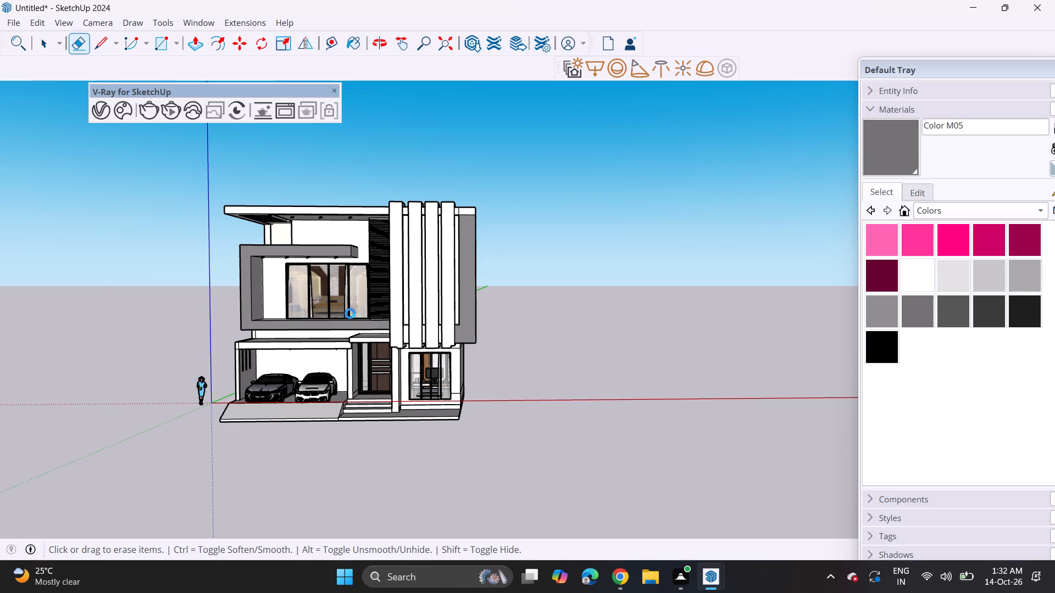
{"action": "middle_click_drag", "start_coordinate": [365, 320], "coordinate": [417, 294]}
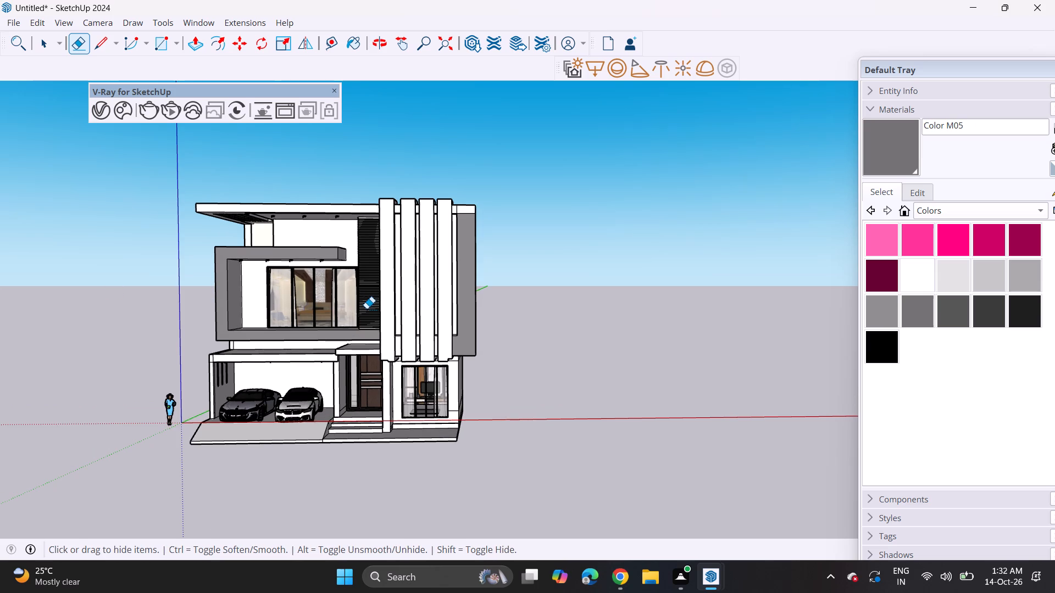
{"action": "scroll", "coordinate": [459, 214], "scroll_direction": "up", "scroll_amount": 5}
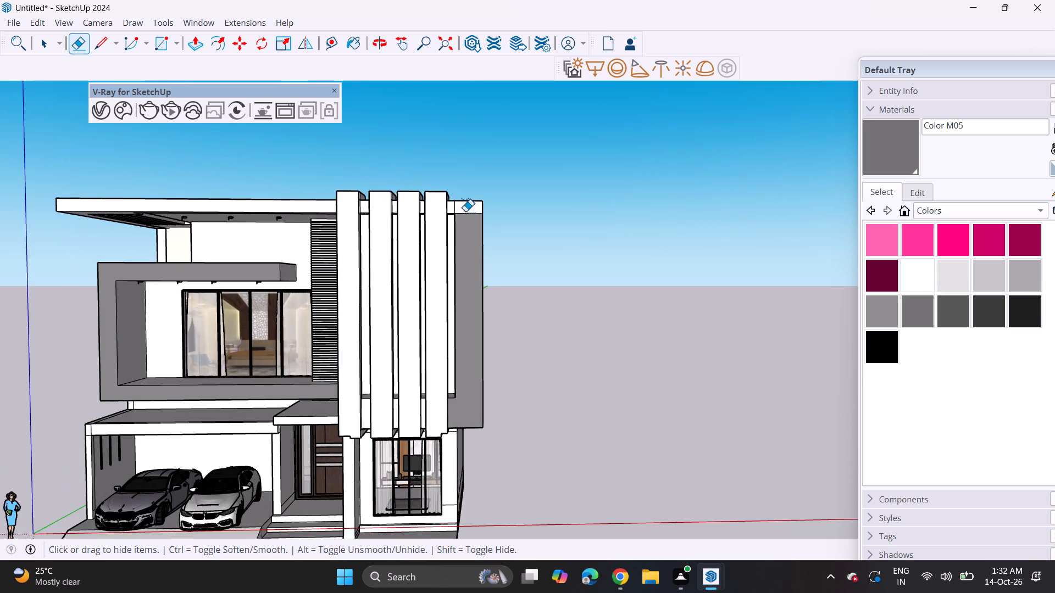
{"action": "scroll", "coordinate": [465, 211], "scroll_direction": "up", "scroll_amount": 3}
{"action": "left_click", "coordinate": [461, 216]}
{"action": "left_click_drag", "start_coordinate": [446, 205], "coordinate": [454, 205]}
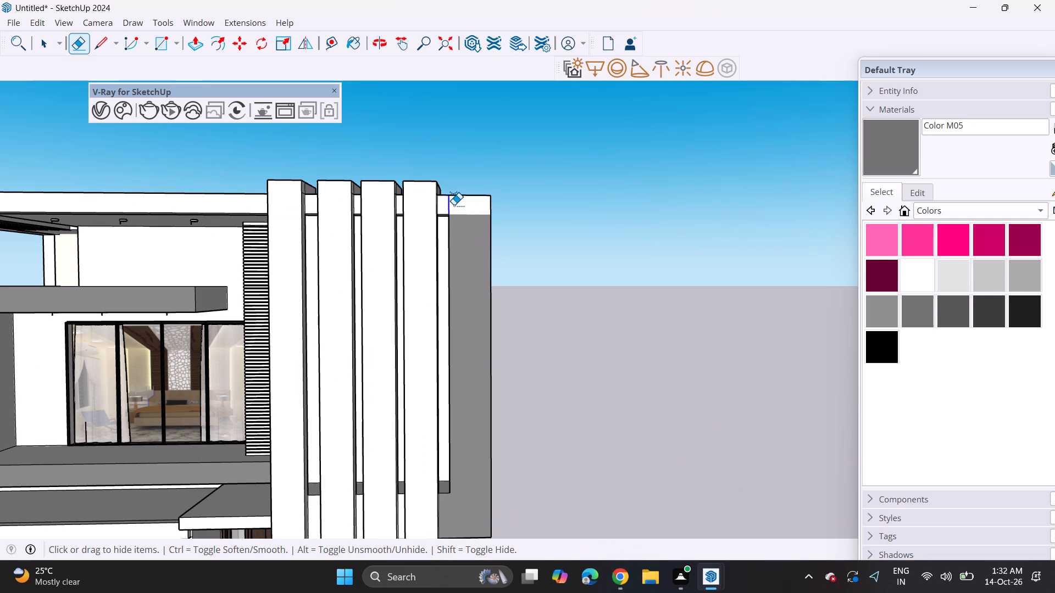
Paint the roof fascia sections beside and between the vertical fins with Color M05.
{"action": "left_click", "coordinate": [905, 172]}
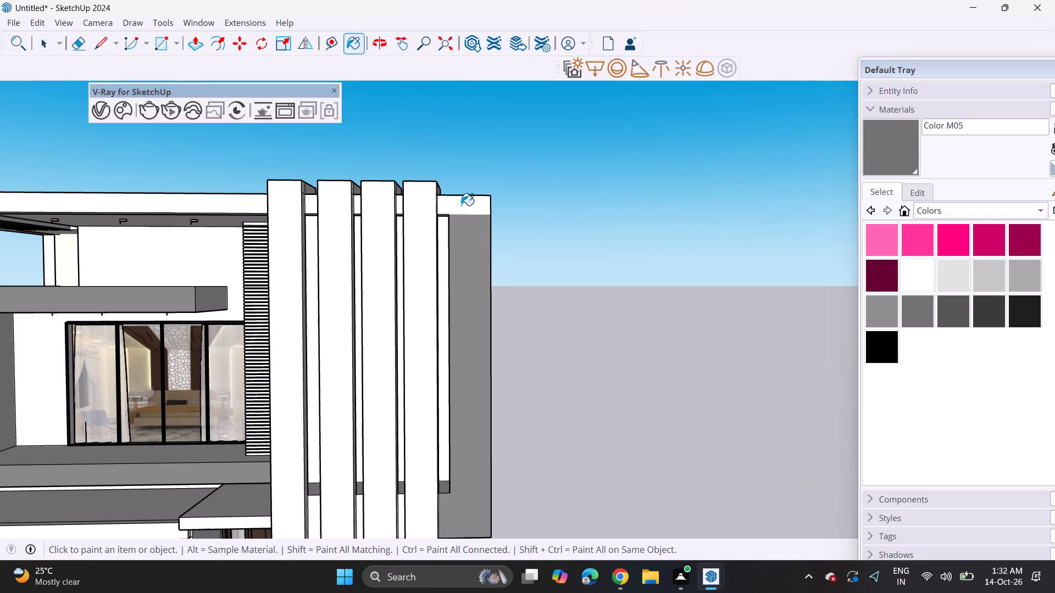
{"action": "left_click", "coordinate": [461, 205]}
{"action": "left_click", "coordinate": [442, 212]}
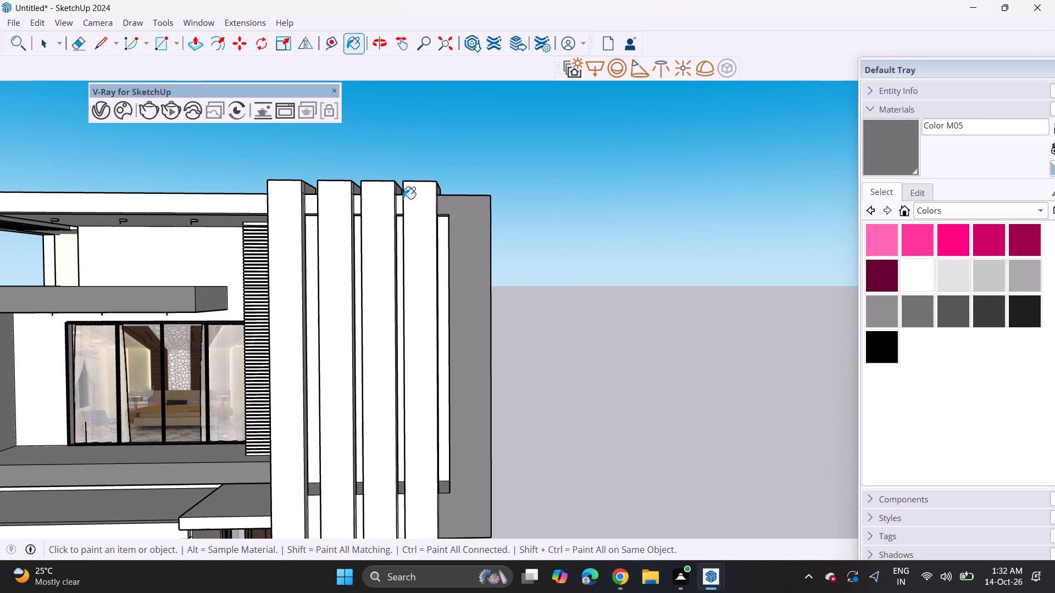
{"action": "left_click", "coordinate": [401, 204]}
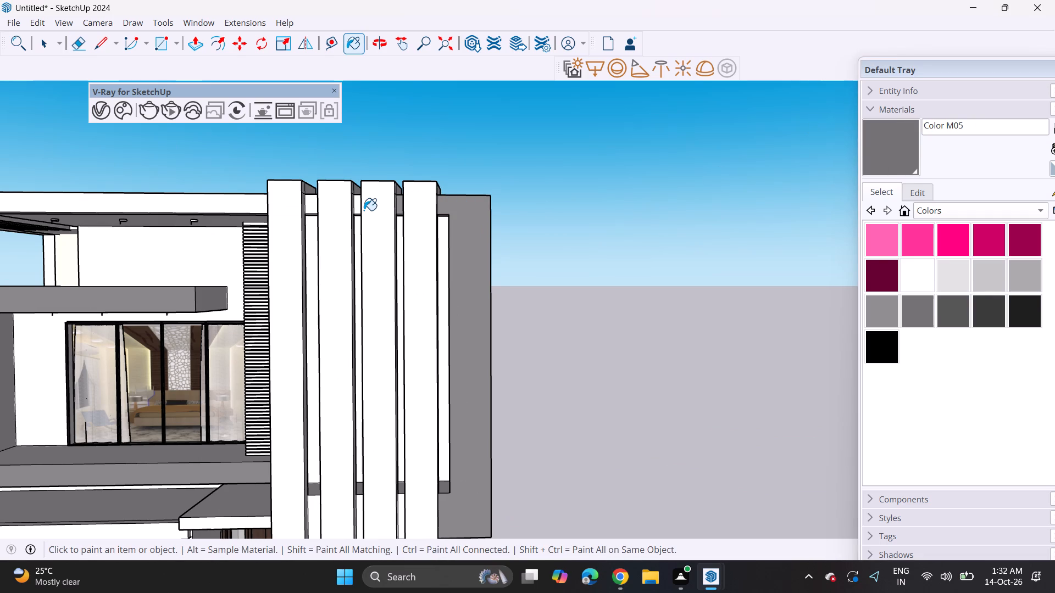
{"action": "left_click", "coordinate": [357, 199]}
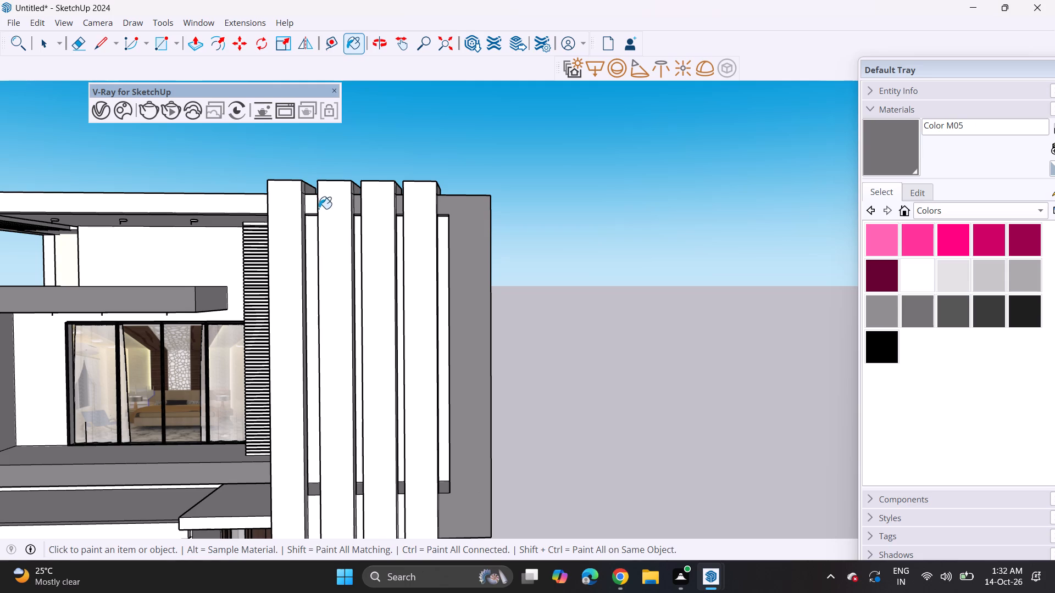
{"action": "left_click", "coordinate": [312, 204]}
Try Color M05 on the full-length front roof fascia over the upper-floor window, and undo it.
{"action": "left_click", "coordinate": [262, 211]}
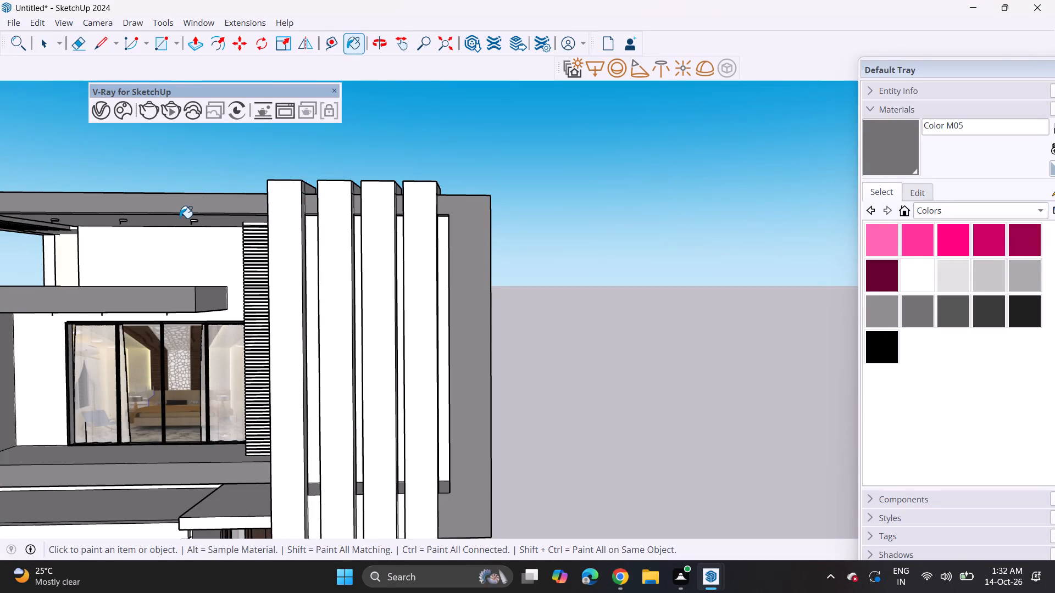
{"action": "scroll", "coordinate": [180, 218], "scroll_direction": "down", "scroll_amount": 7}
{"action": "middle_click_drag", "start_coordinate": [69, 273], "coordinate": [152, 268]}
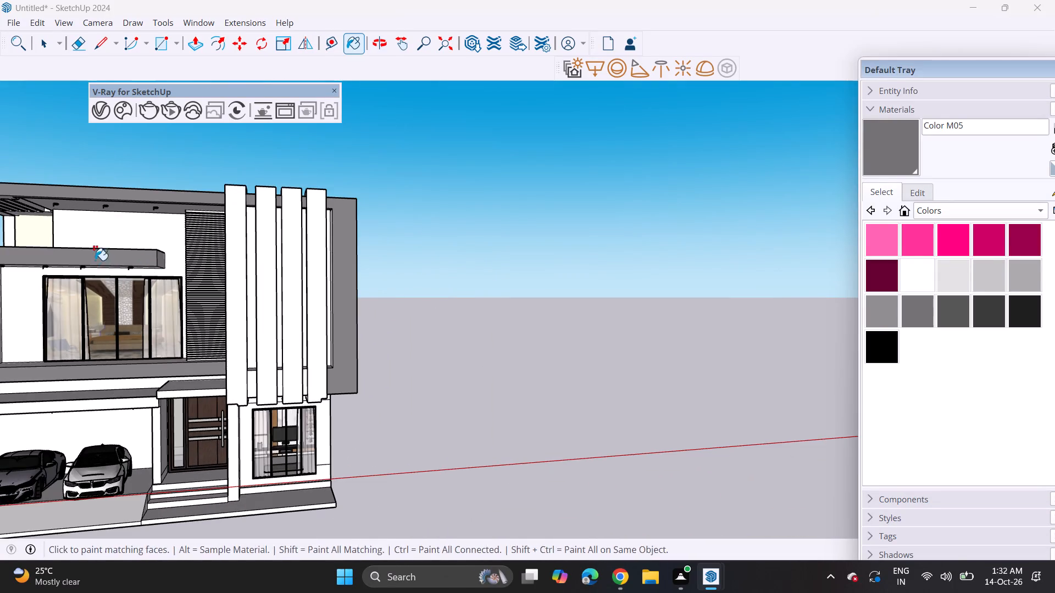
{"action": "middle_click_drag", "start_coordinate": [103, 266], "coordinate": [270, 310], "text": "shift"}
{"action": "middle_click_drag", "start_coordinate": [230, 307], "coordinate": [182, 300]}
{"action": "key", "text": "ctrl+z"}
Draw a vertical line across the front roof fascia, dividing it where the slatted roof opening ends.
{"action": "scroll", "coordinate": [201, 248], "scroll_direction": "up", "scroll_amount": 4}
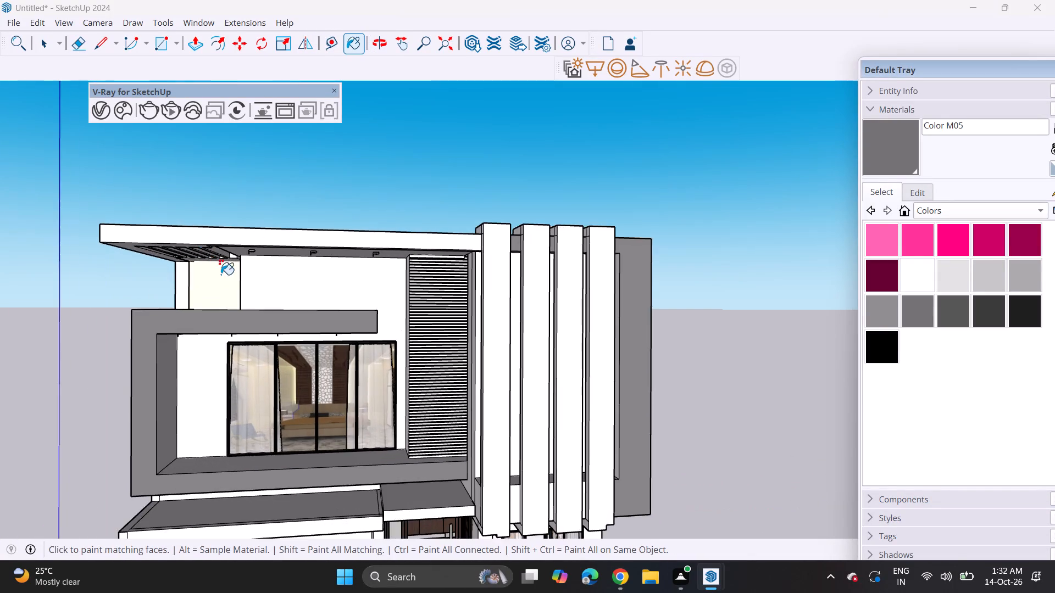
{"action": "middle_click_drag", "start_coordinate": [223, 275], "coordinate": [241, 233]}
{"action": "scroll", "coordinate": [229, 228], "scroll_direction": "up", "scroll_amount": 5}
{"action": "left_click", "coordinate": [97, 45]}
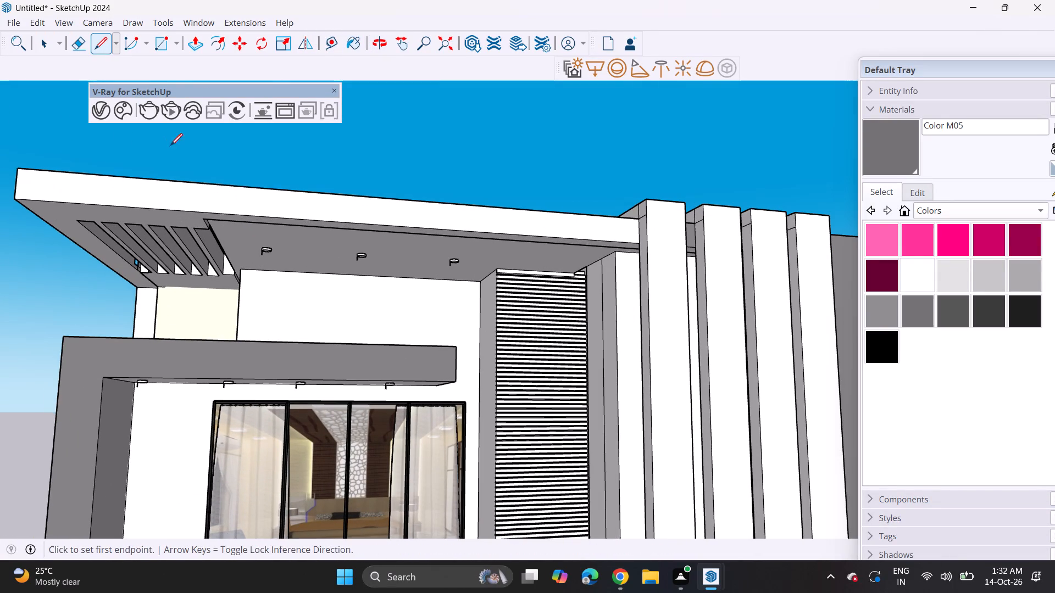
{"action": "left_click", "coordinate": [205, 216]}
{"action": "left_click", "coordinate": [206, 186]}
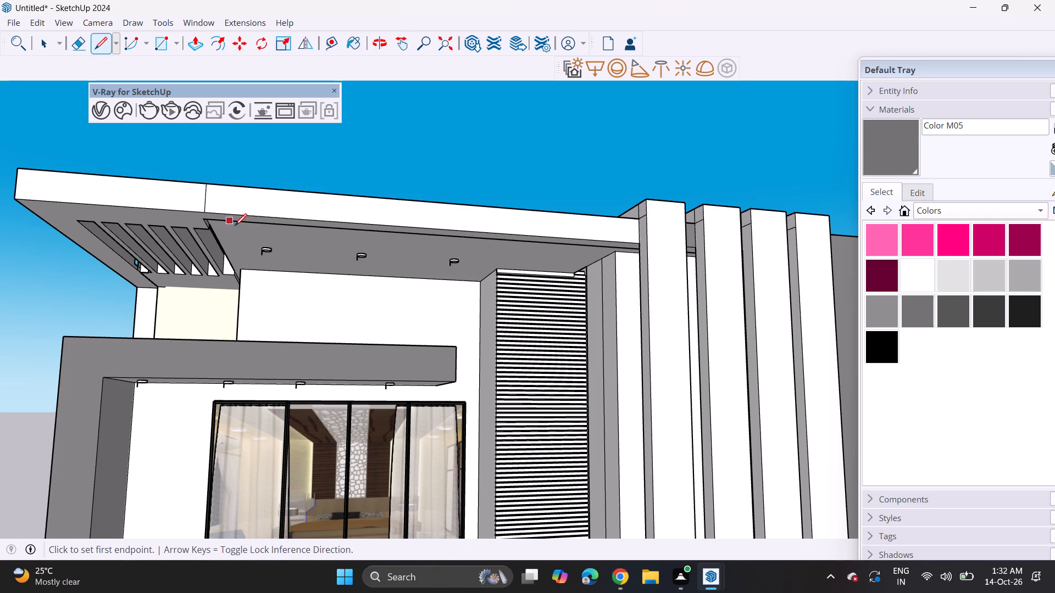
Paint the front fascia portion between the dividing line and the vertical fins with Color M05.
{"action": "middle_click_drag", "start_coordinate": [233, 232], "coordinate": [233, 326]}
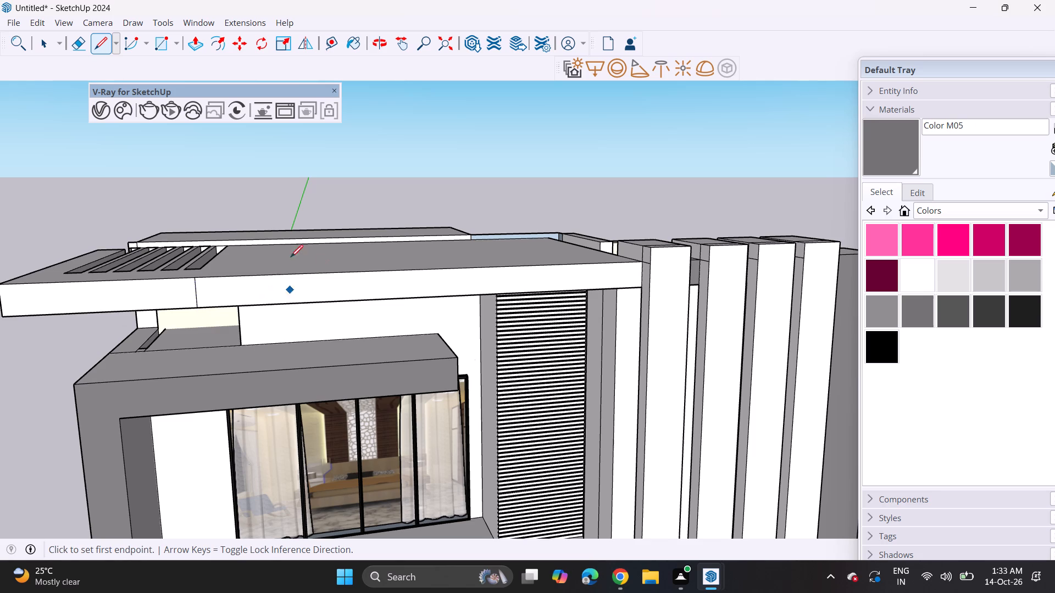
{"action": "left_click", "coordinate": [902, 161]}
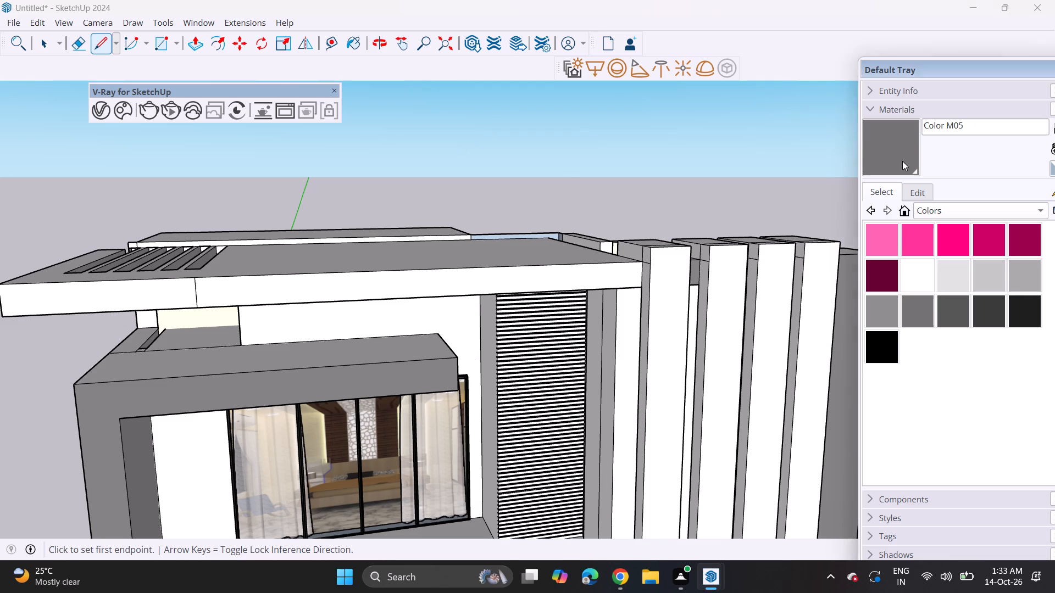
{"action": "left_click", "coordinate": [509, 295]}
{"action": "left_click", "coordinate": [534, 282]}
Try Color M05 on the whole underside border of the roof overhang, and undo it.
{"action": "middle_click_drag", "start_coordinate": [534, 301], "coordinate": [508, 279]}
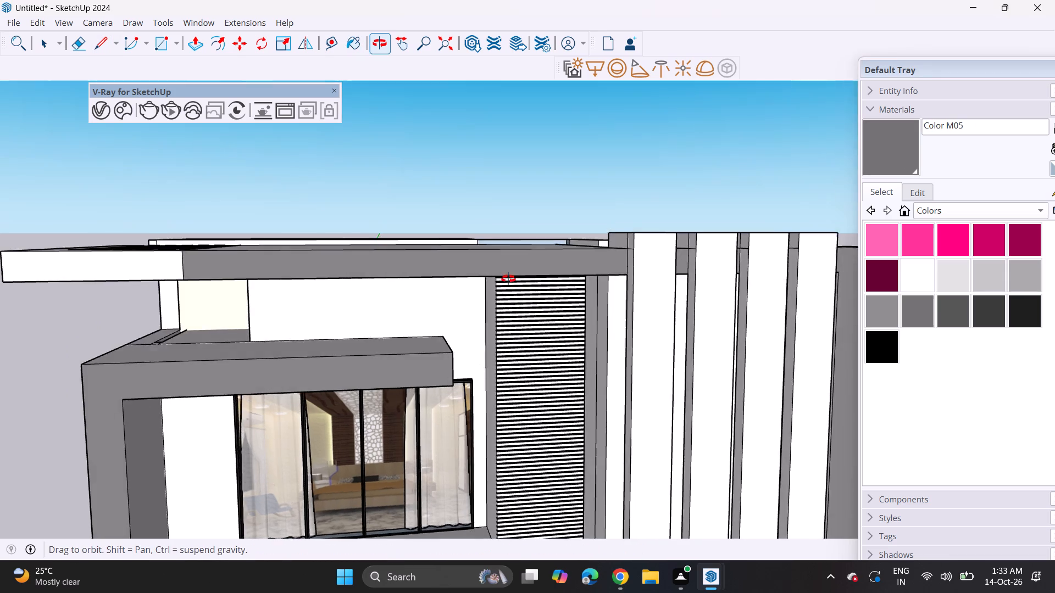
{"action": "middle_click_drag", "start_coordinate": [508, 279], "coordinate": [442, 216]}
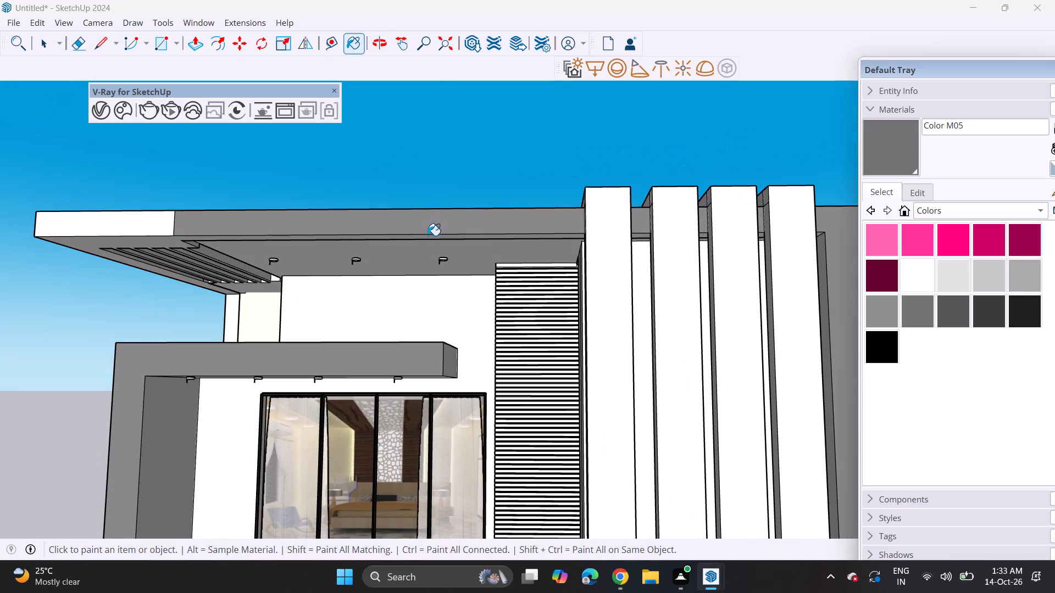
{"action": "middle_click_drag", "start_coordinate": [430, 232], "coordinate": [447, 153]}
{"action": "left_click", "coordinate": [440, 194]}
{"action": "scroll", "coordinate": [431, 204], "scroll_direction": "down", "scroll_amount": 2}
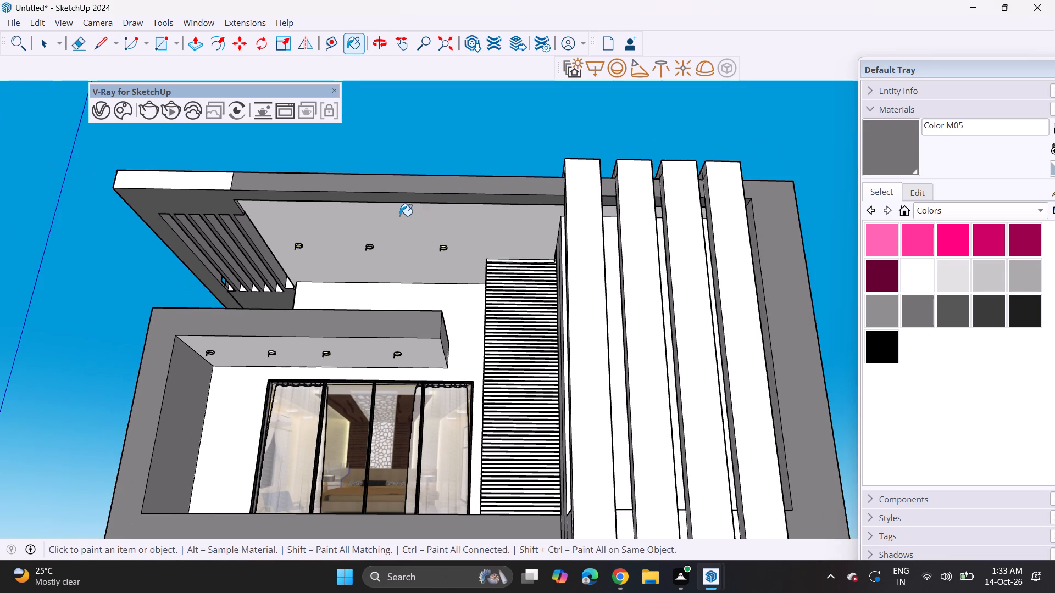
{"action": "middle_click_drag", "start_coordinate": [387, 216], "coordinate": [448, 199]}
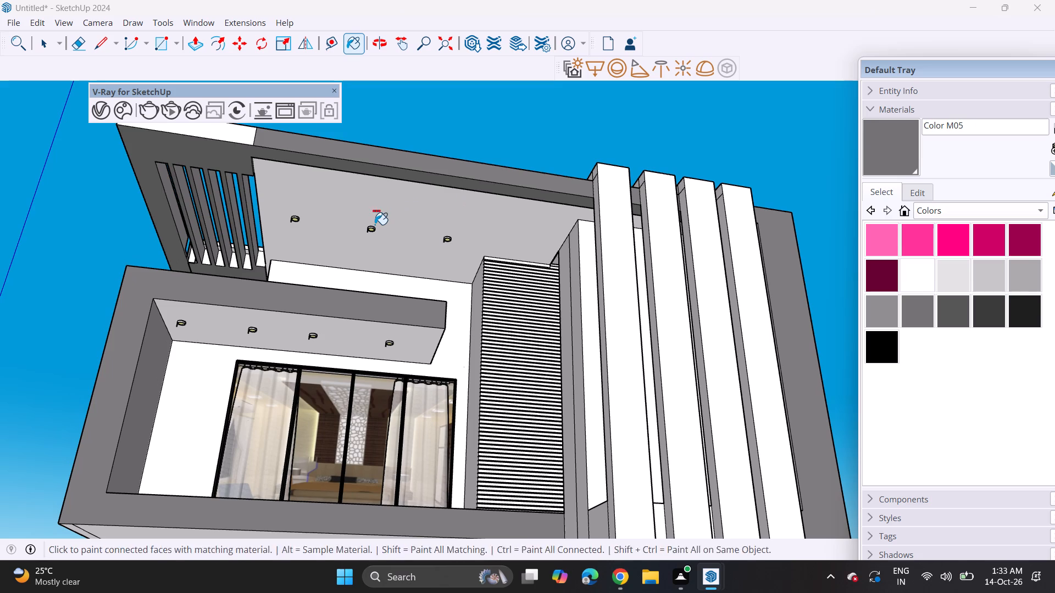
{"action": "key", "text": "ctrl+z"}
Draw a short line across the roof underside border, continuing the fascia division to the ceiling recess corner.
{"action": "left_click", "coordinate": [93, 52]}
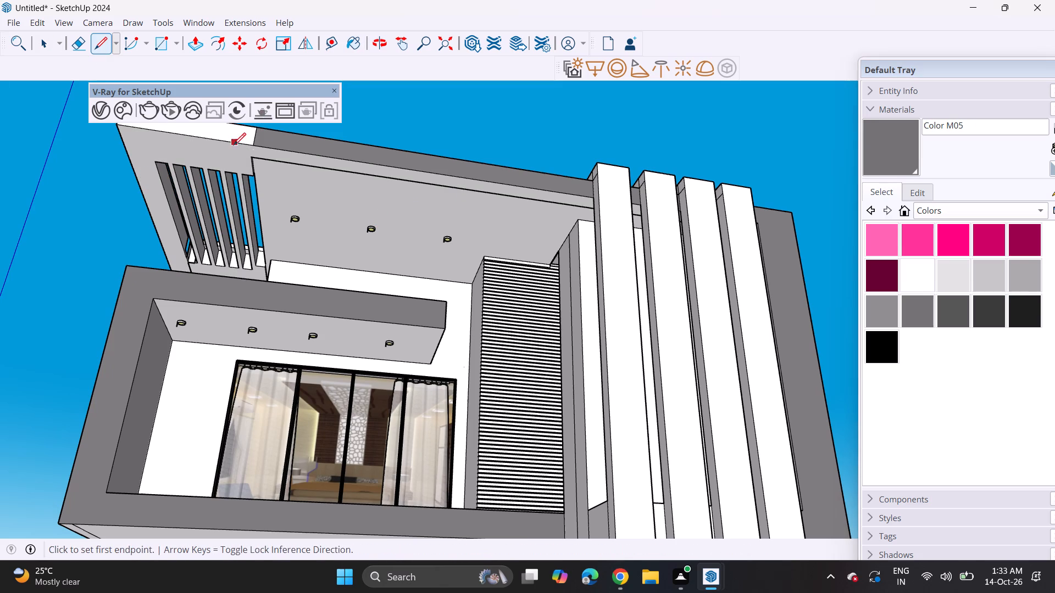
{"action": "left_click", "coordinate": [249, 145]}
{"action": "left_click", "coordinate": [251, 159]}
Paint the narrow underside strip between the new dividing line and the vertical fins with Color M05.
{"action": "middle_click_drag", "start_coordinate": [240, 176], "coordinate": [248, 232]}
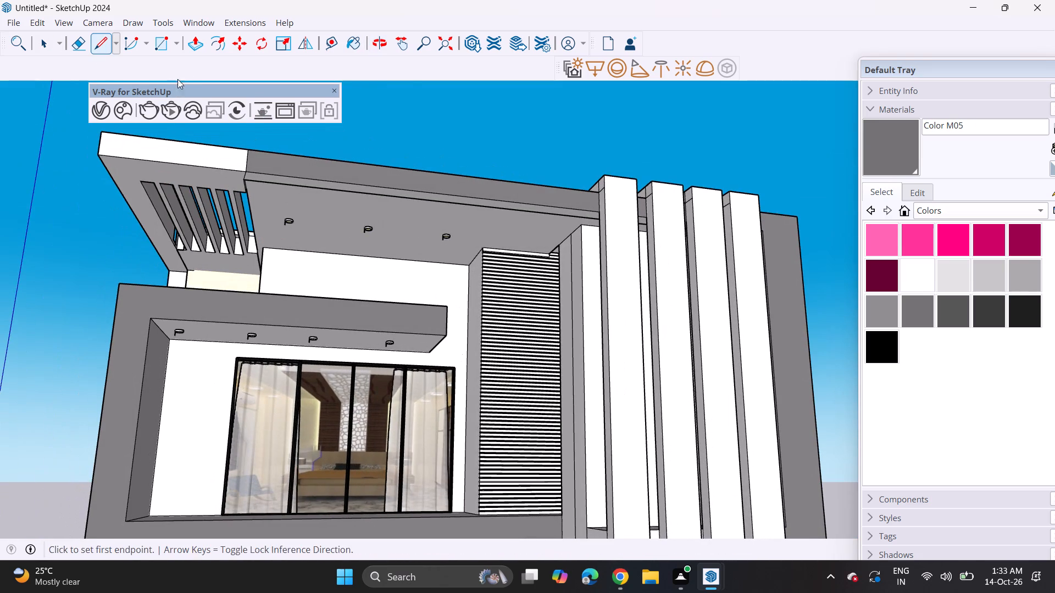
{"action": "left_click", "coordinate": [879, 144]}
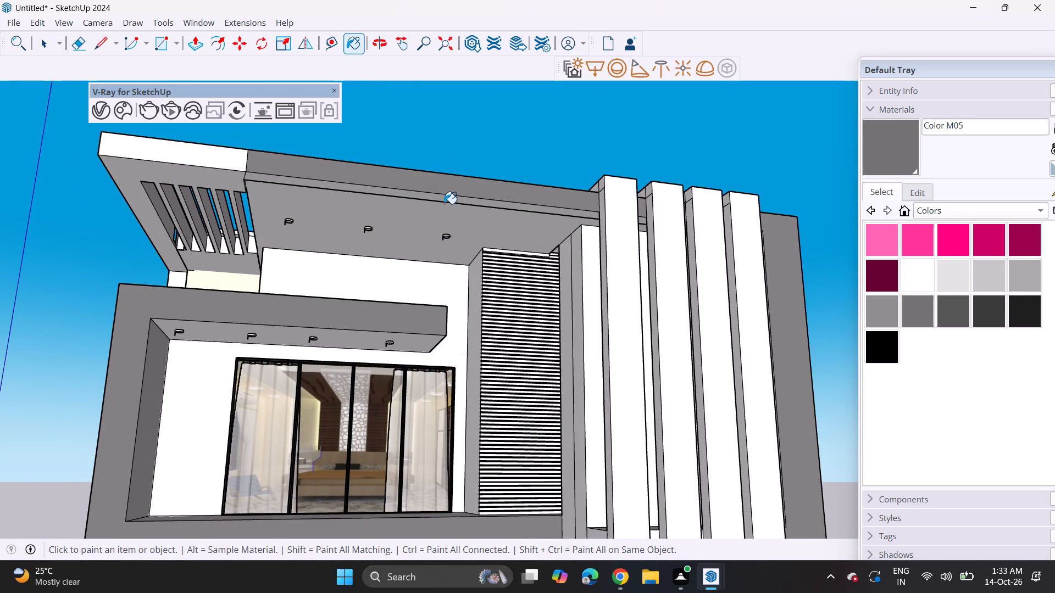
{"action": "left_click", "coordinate": [446, 200]}
{"action": "middle_click_drag", "start_coordinate": [473, 219], "coordinate": [395, 288]}
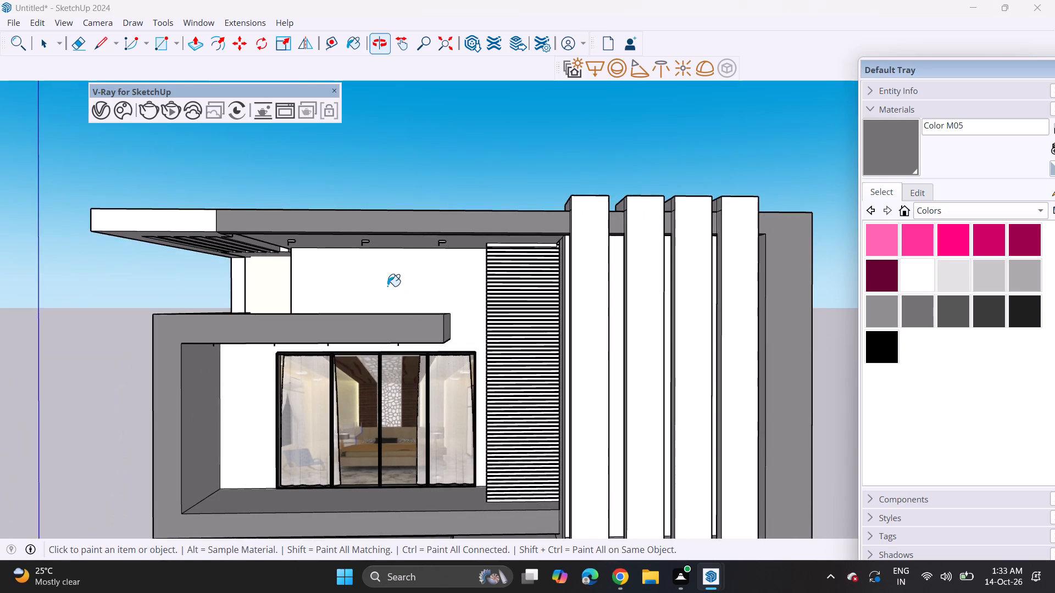
{"action": "scroll", "coordinate": [387, 286], "scroll_direction": "down", "scroll_amount": 6}
{"action": "middle_click_drag", "start_coordinate": [387, 351], "coordinate": [406, 276], "text": "shift"}
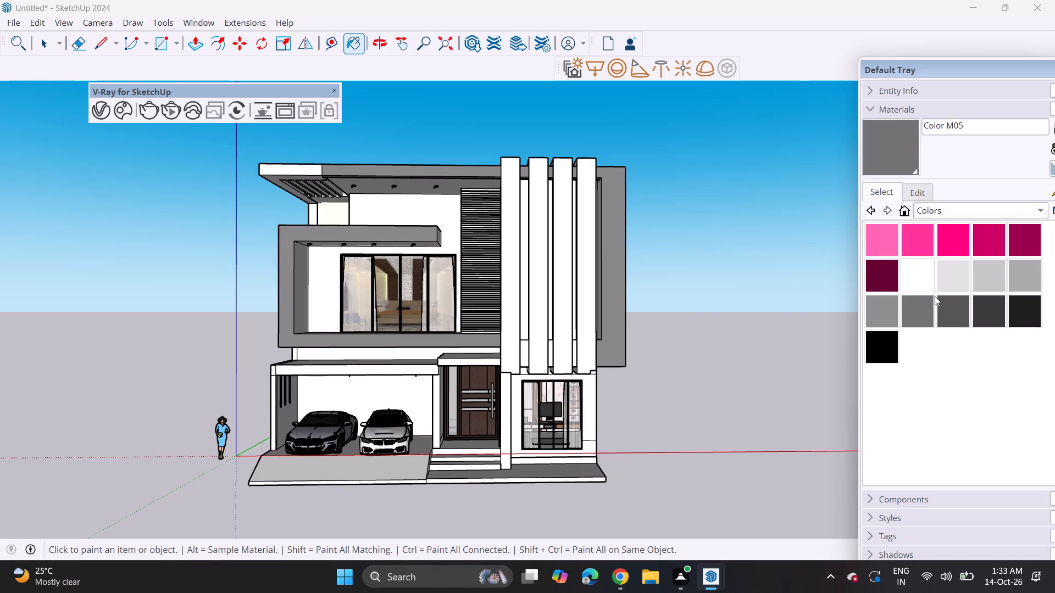
Paint the lowest slats of the upper-floor louvre screen beside the bedroom window with Wood Veneer 01 from the Wood collection.
{"action": "scroll", "coordinate": [938, 304], "scroll_direction": "up", "scroll_amount": 7}
{"action": "left_click", "coordinate": [945, 207]}
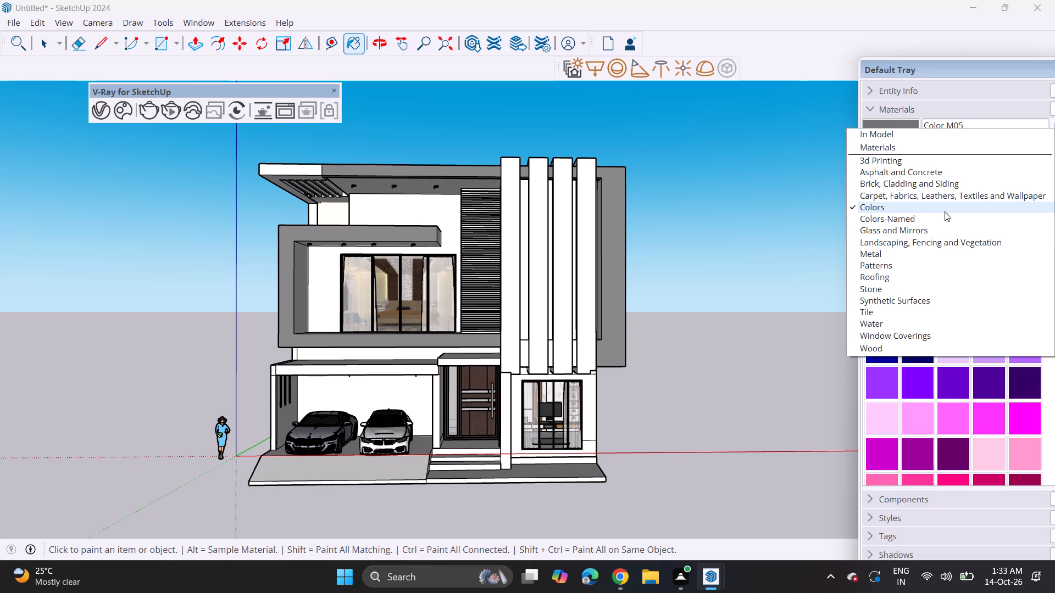
{"action": "left_click", "coordinate": [894, 353]}
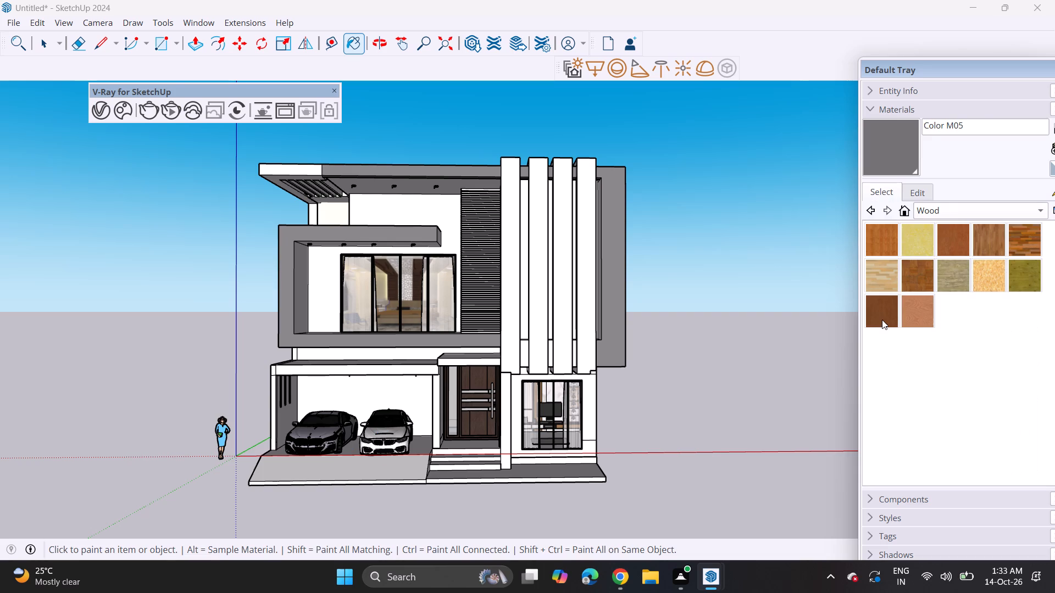
{"action": "left_click", "coordinate": [882, 320]}
{"action": "scroll", "coordinate": [468, 310], "scroll_direction": "up", "scroll_amount": 3}
{"action": "scroll", "coordinate": [470, 360], "scroll_direction": "up", "scroll_amount": 9}
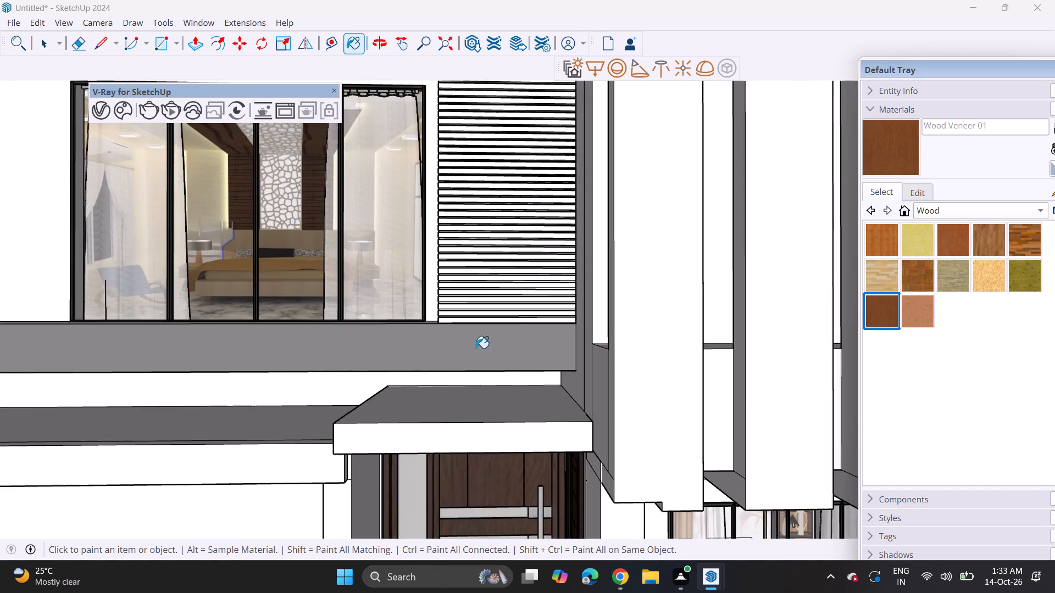
{"action": "scroll", "coordinate": [476, 348], "scroll_direction": "up", "scroll_amount": 9}
{"action": "left_click", "coordinate": [488, 286]}
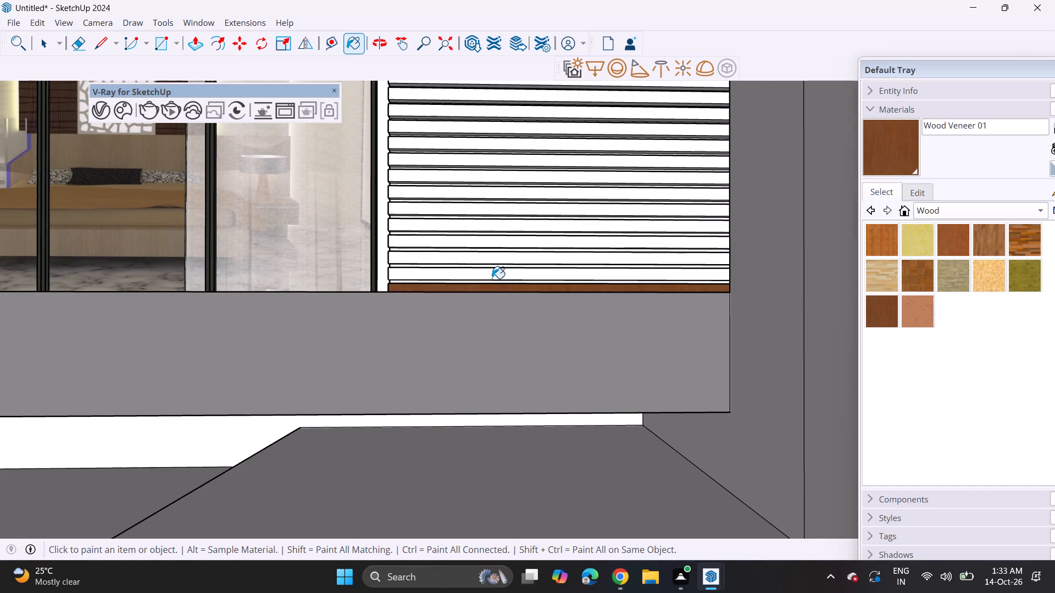
{"action": "left_click", "coordinate": [492, 278]}
{"action": "left_click", "coordinate": [497, 264]}
{"action": "left_click", "coordinate": [498, 259]}
{"action": "left_click", "coordinate": [502, 243]}
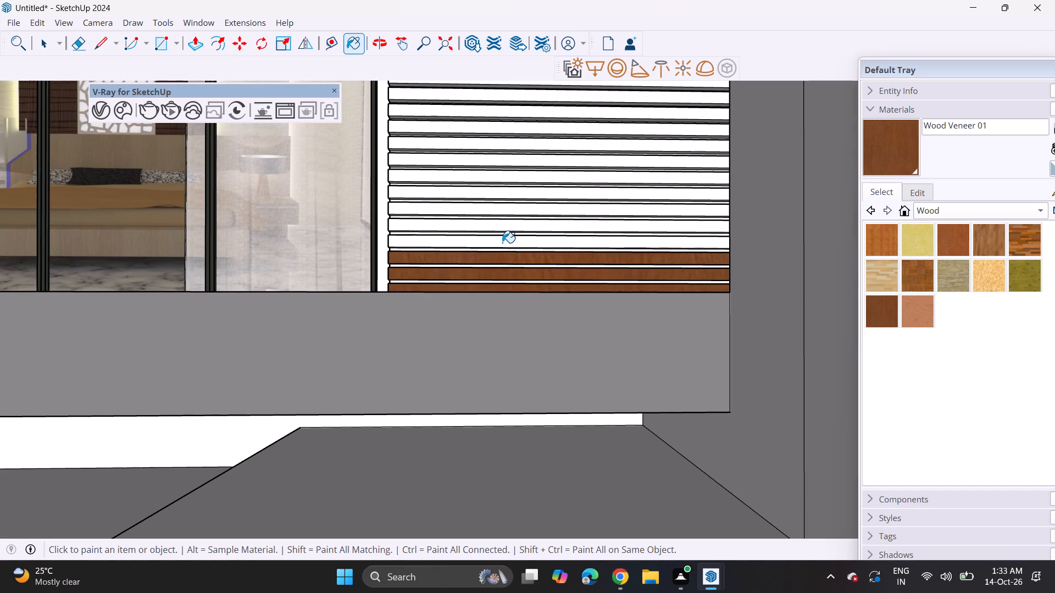
{"action": "left_click", "coordinate": [505, 229]}
{"action": "left_click", "coordinate": [508, 215]}
{"action": "left_click", "coordinate": [511, 208]}
{"action": "left_click", "coordinate": [514, 188]}
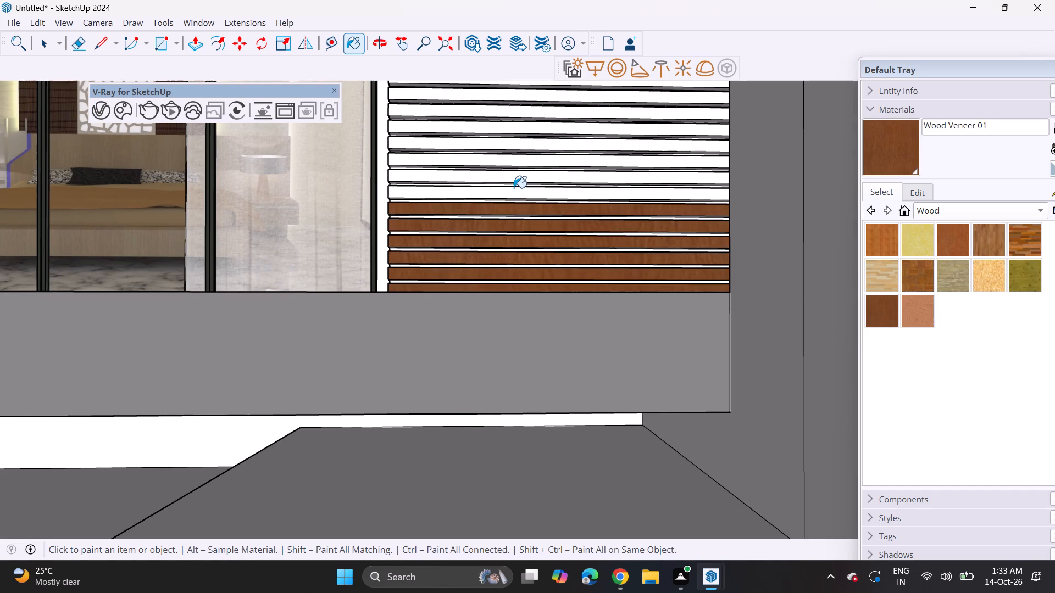
{"action": "left_click", "coordinate": [518, 177]}
{"action": "left_click", "coordinate": [520, 160]}
{"action": "left_click", "coordinate": [524, 149]}
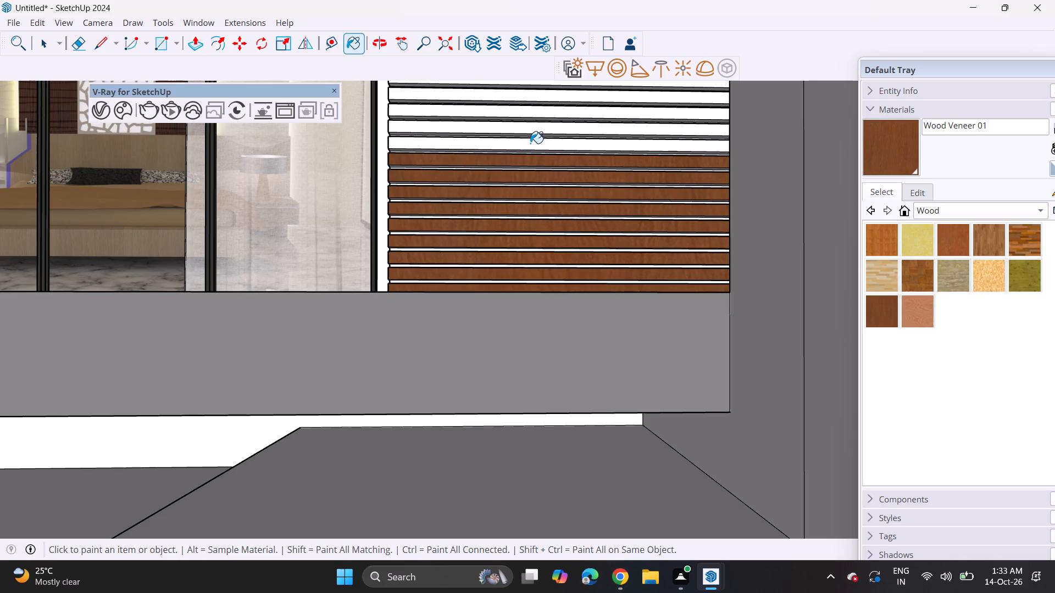
{"action": "left_click", "coordinate": [530, 143]}
{"action": "left_click", "coordinate": [532, 131]}
{"action": "left_click", "coordinate": [538, 105]}
{"action": "left_click", "coordinate": [539, 111]}
{"action": "left_click", "coordinate": [547, 96]}
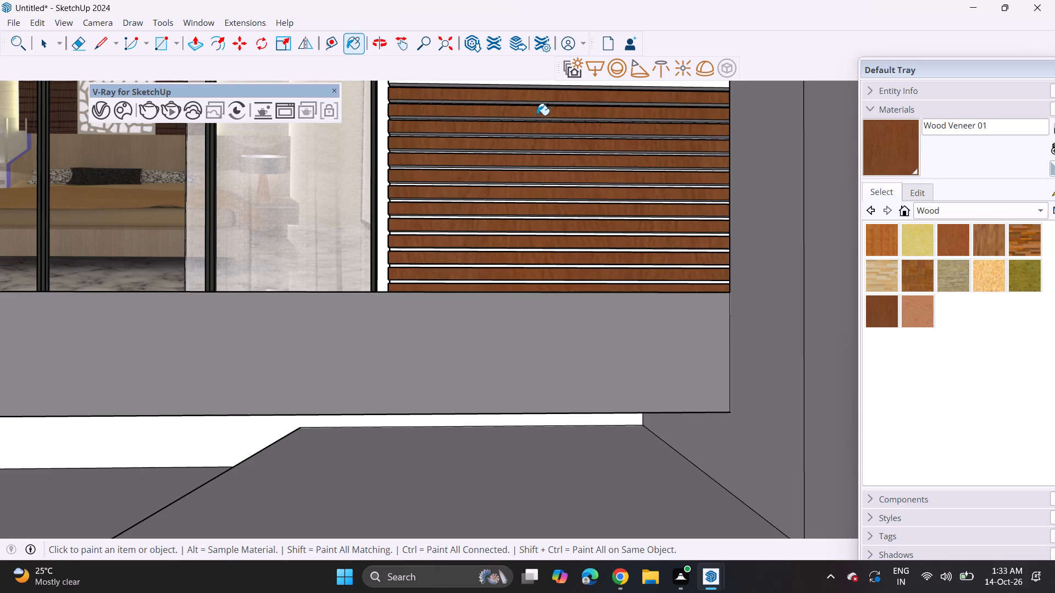
Continue painting the louvre slats upward alongside the bedroom window with Wood Veneer 01.
{"action": "scroll", "coordinate": [527, 121], "scroll_direction": "down", "scroll_amount": 2}
{"action": "middle_click_drag", "start_coordinate": [513, 146], "coordinate": [473, 466]}
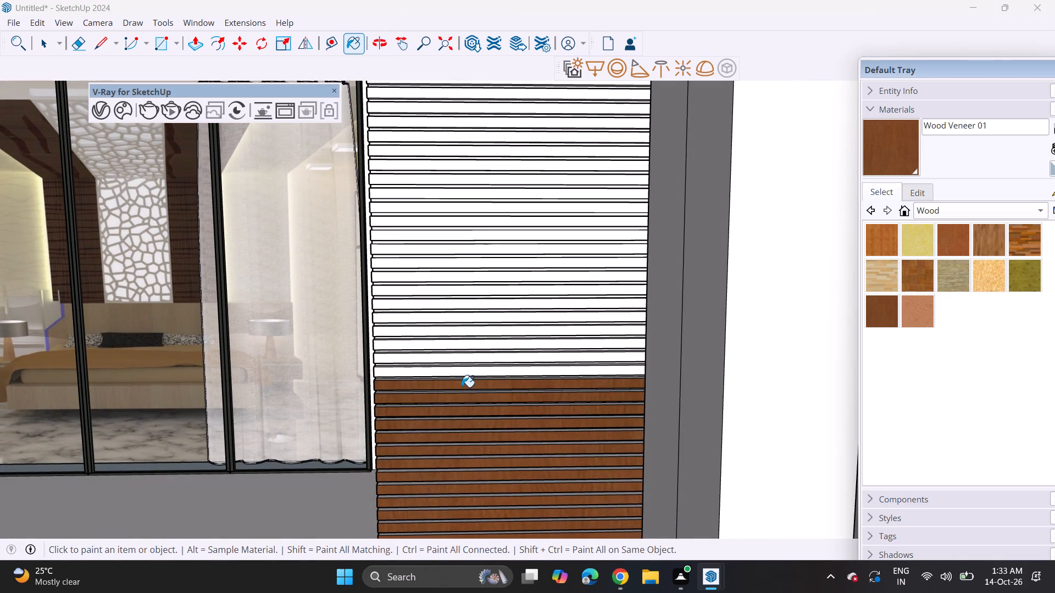
{"action": "left_click", "coordinate": [465, 372]}
{"action": "left_click", "coordinate": [470, 359]}
{"action": "left_click", "coordinate": [471, 340]}
{"action": "left_click", "coordinate": [471, 340]}
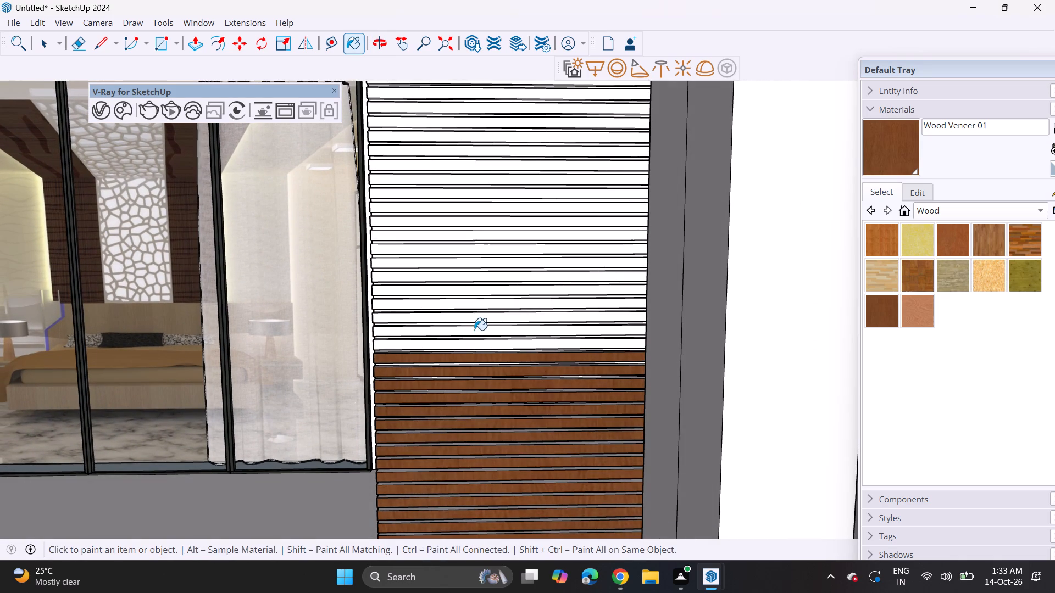
{"action": "left_click", "coordinate": [474, 329]}
{"action": "left_click", "coordinate": [477, 347]}
{"action": "left_click", "coordinate": [482, 319]}
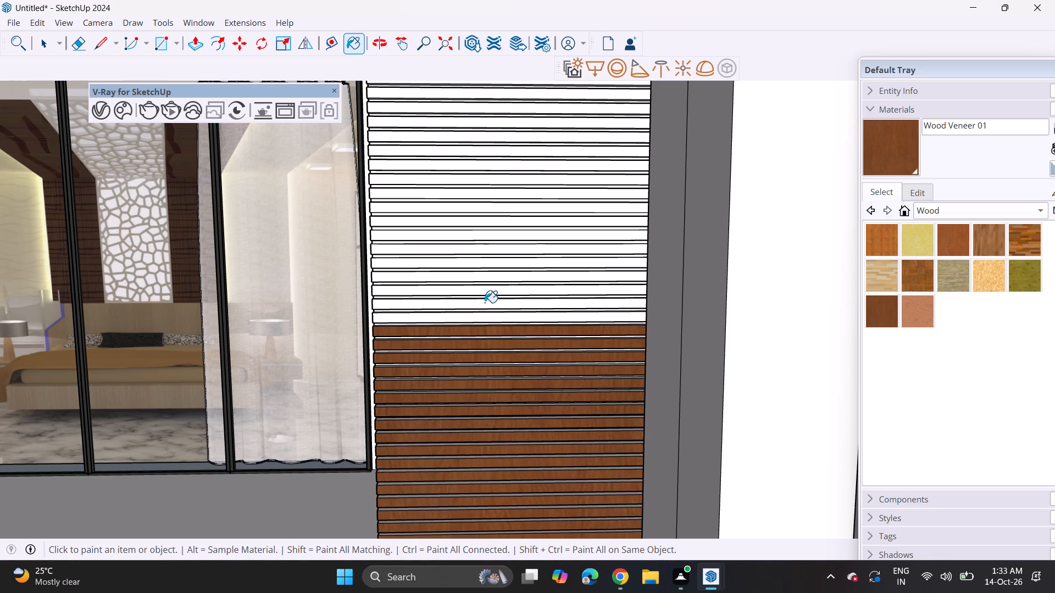
{"action": "left_click", "coordinate": [485, 300]}
{"action": "left_click", "coordinate": [485, 288]}
{"action": "left_click", "coordinate": [485, 269]}
{"action": "left_click", "coordinate": [486, 281]}
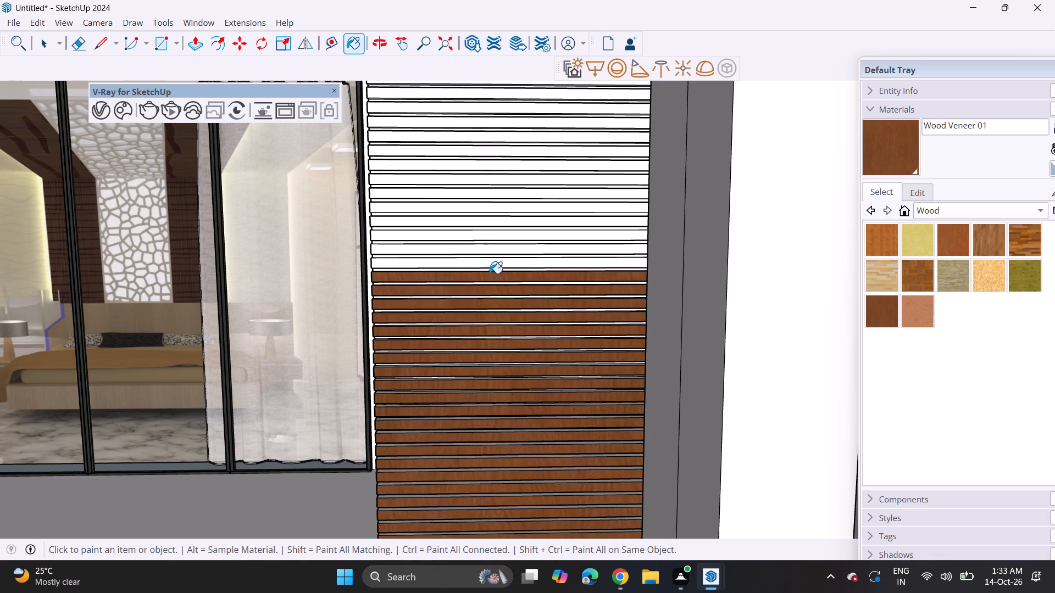
{"action": "left_click", "coordinate": [490, 267]}
{"action": "left_click", "coordinate": [490, 256]}
{"action": "left_click", "coordinate": [491, 251]}
{"action": "left_click", "coordinate": [495, 232]}
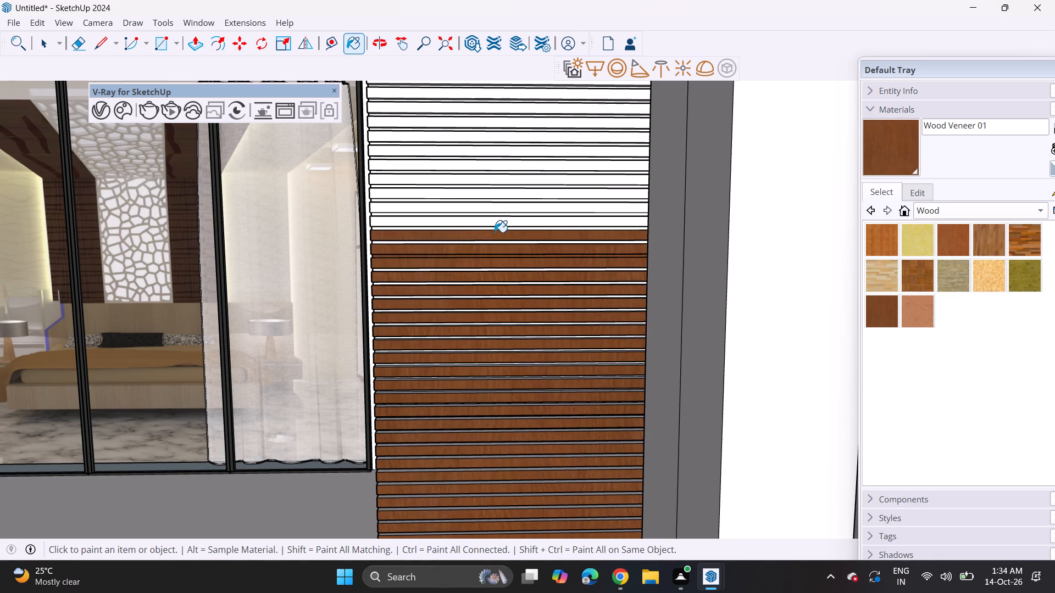
{"action": "left_click", "coordinate": [498, 221]}
{"action": "left_click", "coordinate": [501, 208]}
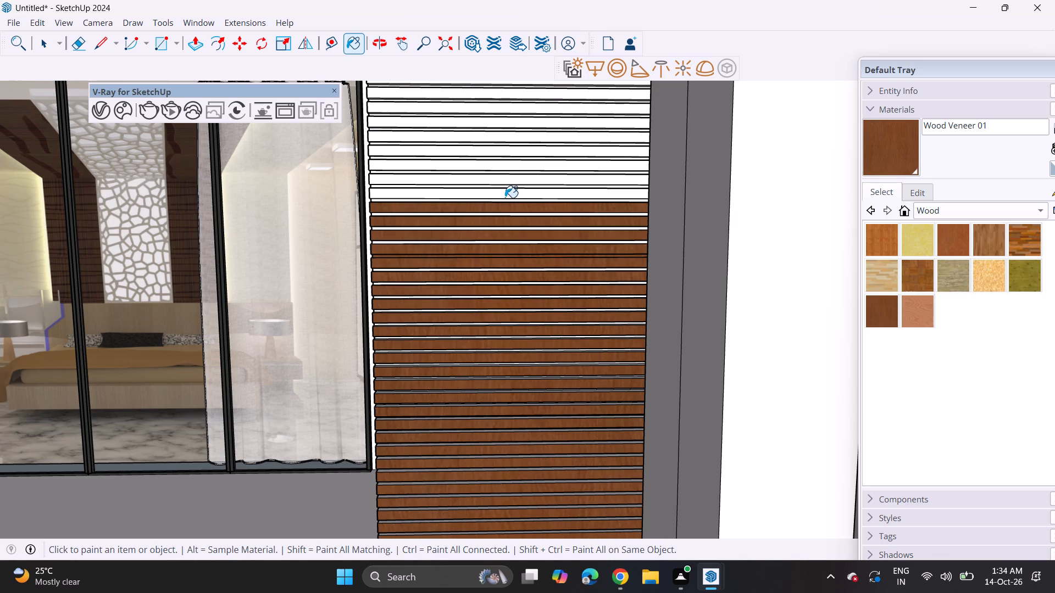
{"action": "left_click", "coordinate": [505, 198]}
{"action": "left_click", "coordinate": [509, 178]}
{"action": "left_click", "coordinate": [512, 165]}
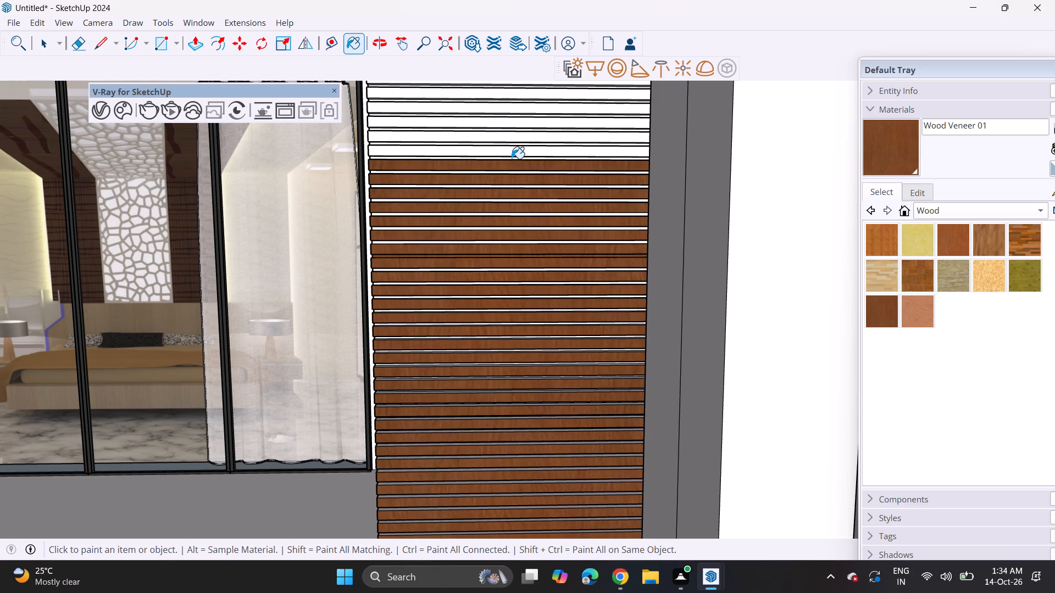
{"action": "left_click", "coordinate": [513, 154]}
{"action": "left_click", "coordinate": [519, 136]}
{"action": "left_click", "coordinate": [523, 124]}
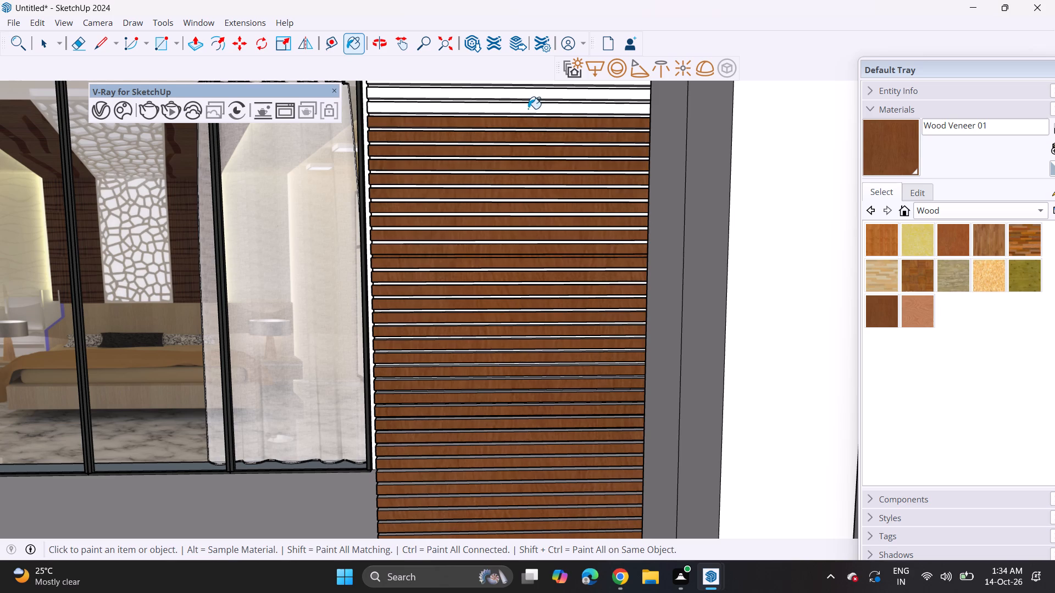
{"action": "left_click", "coordinate": [528, 109]}
{"action": "left_click", "coordinate": [533, 99]}
{"action": "left_click", "coordinate": [534, 97]}
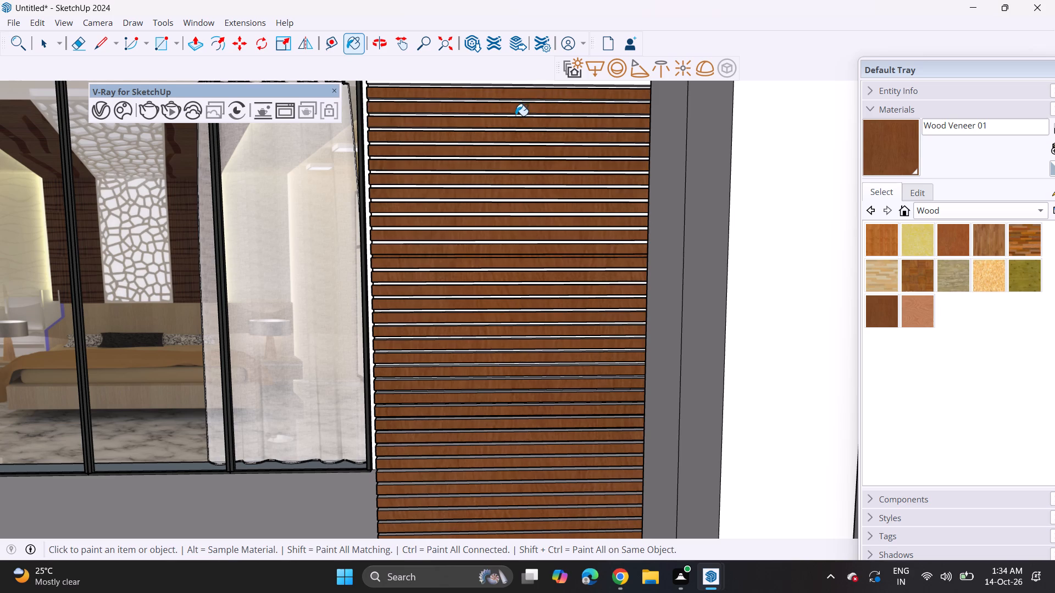
Paint the louvre slats around and just above the window head level with Wood Veneer 01.
{"action": "middle_click_drag", "start_coordinate": [518, 119], "coordinate": [490, 373], "text": "shift"}
{"action": "left_click", "coordinate": [457, 336]}
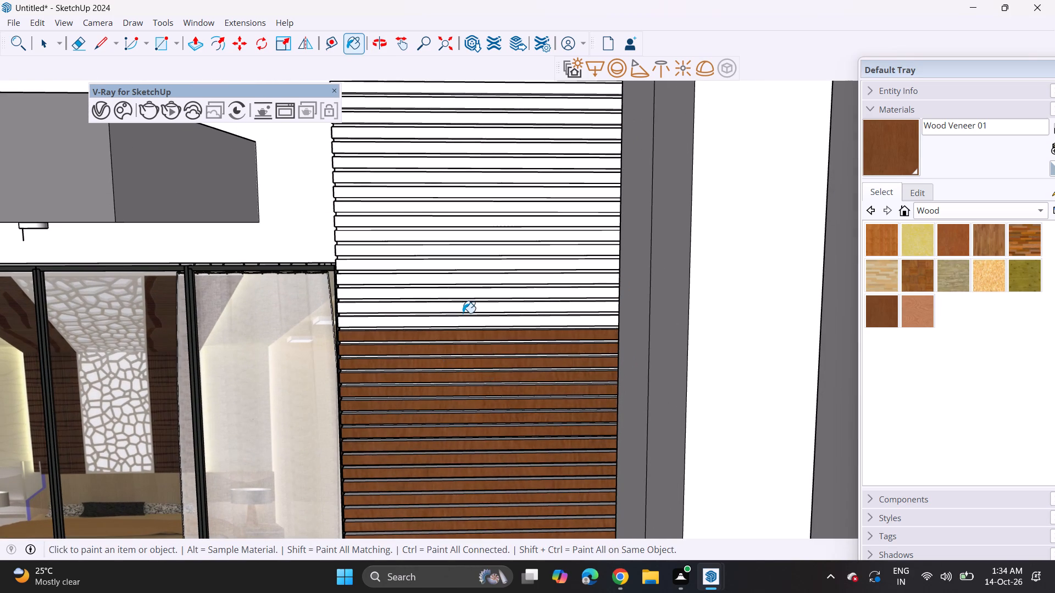
{"action": "left_click", "coordinate": [464, 323]}
{"action": "left_click", "coordinate": [465, 305]}
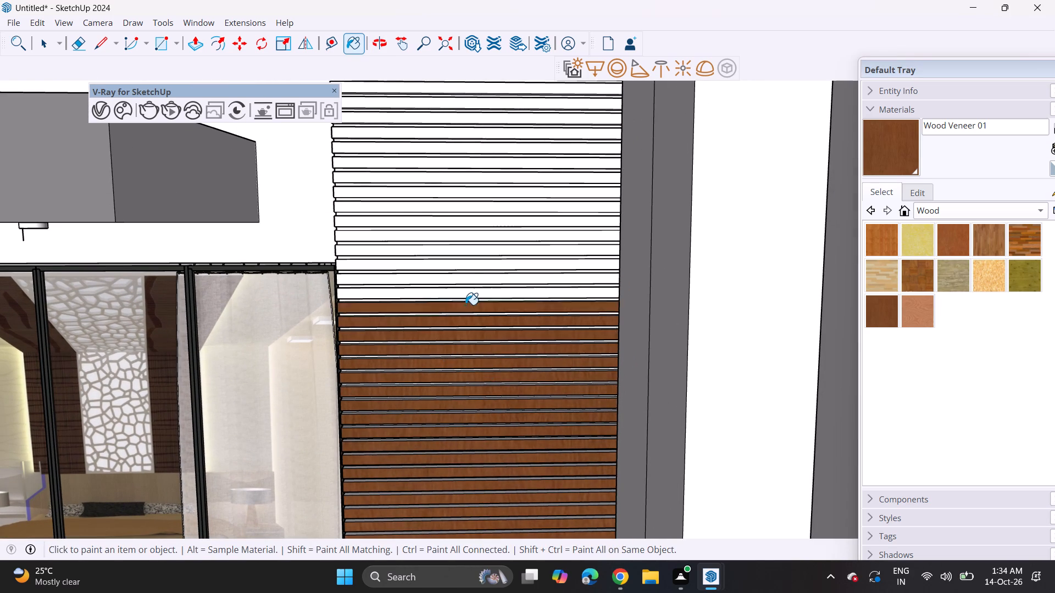
{"action": "left_click", "coordinate": [465, 292]}
{"action": "left_click", "coordinate": [469, 280]}
{"action": "left_click", "coordinate": [473, 265]}
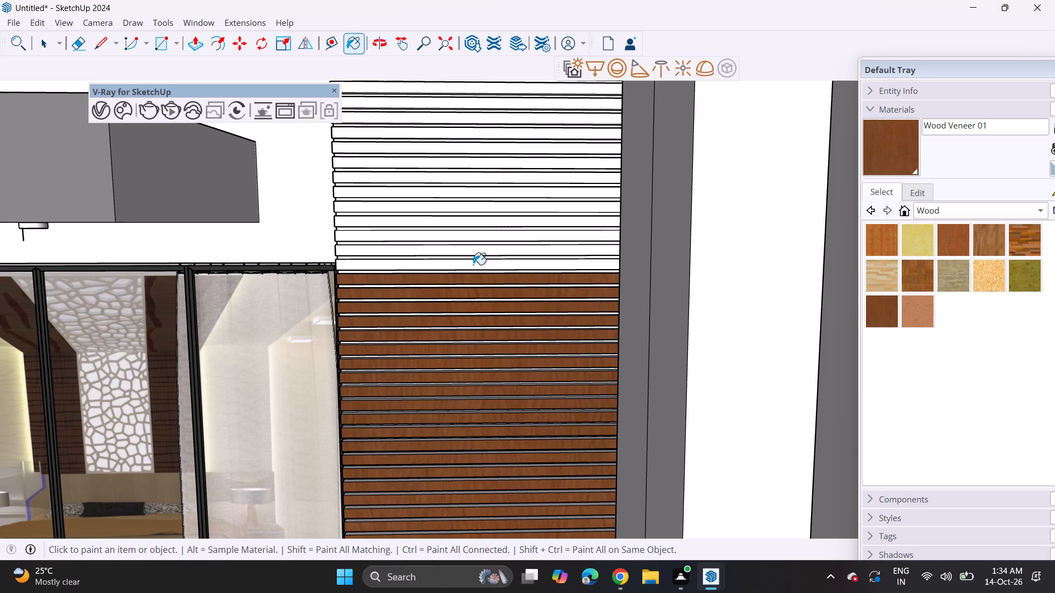
{"action": "left_click", "coordinate": [473, 248]}
{"action": "left_click", "coordinate": [476, 239]}
{"action": "left_click", "coordinate": [479, 216]}
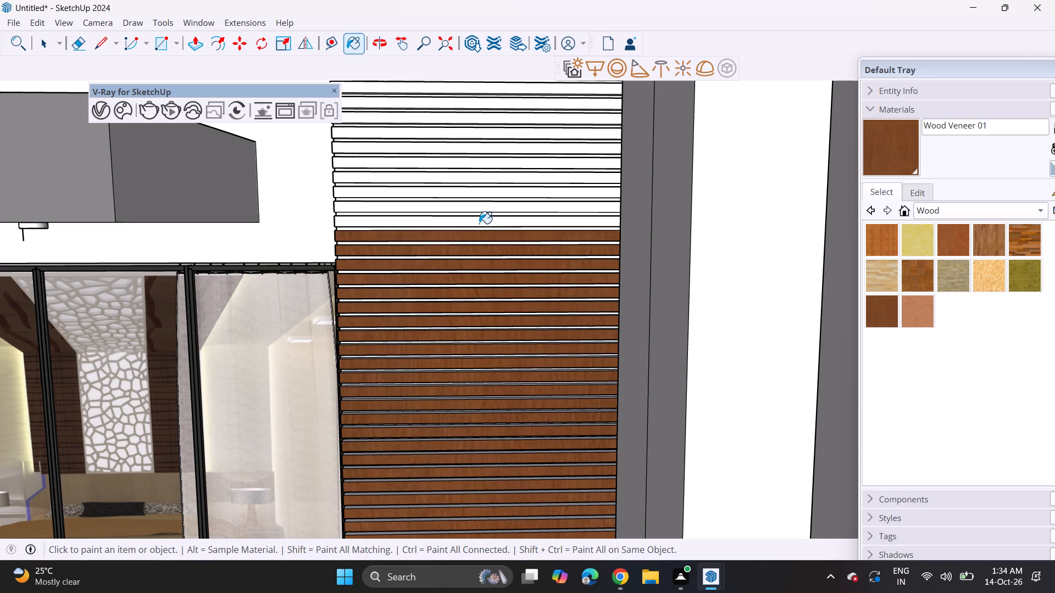
{"action": "left_click", "coordinate": [479, 223]}
{"action": "left_click", "coordinate": [483, 210]}
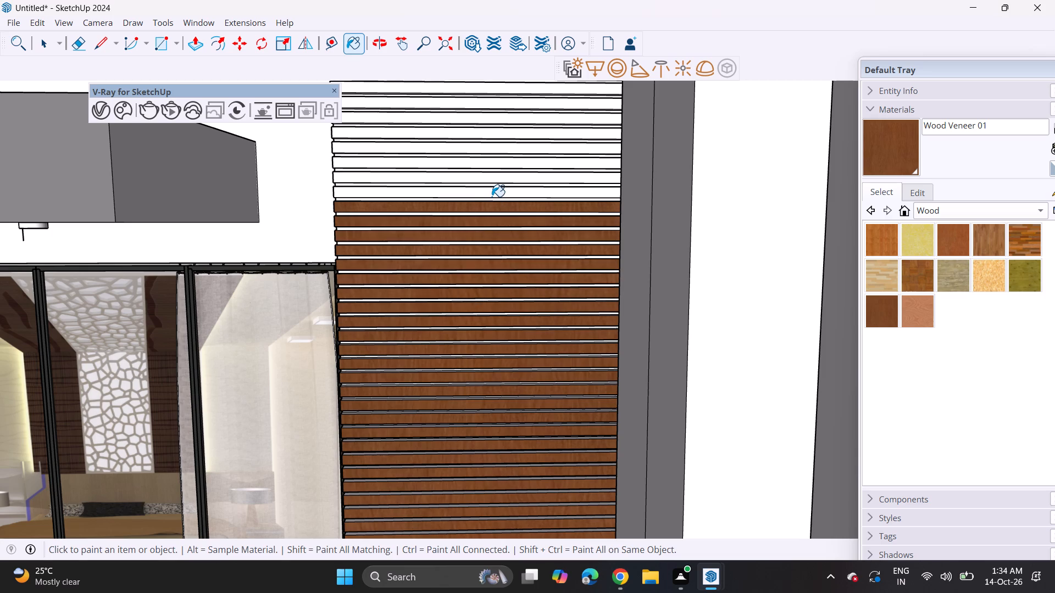
{"action": "left_click", "coordinate": [517, 197]}
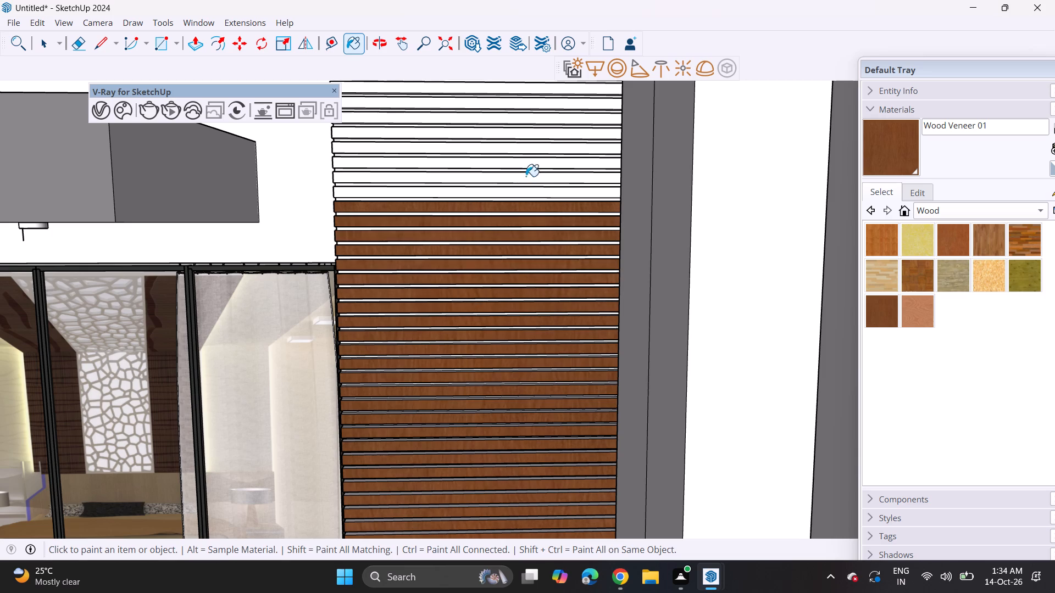
{"action": "left_click", "coordinate": [524, 189]}
{"action": "left_click", "coordinate": [527, 169]}
{"action": "left_click", "coordinate": [526, 172]}
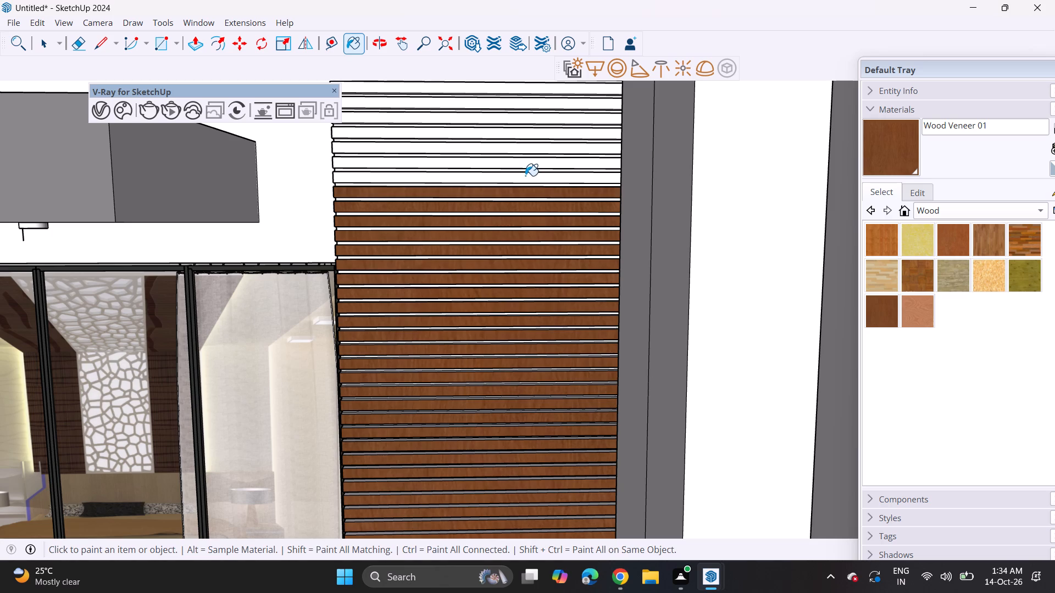
{"action": "left_click", "coordinate": [525, 176]}
{"action": "left_click", "coordinate": [533, 160]}
{"action": "left_click", "coordinate": [532, 151]}
{"action": "left_click", "coordinate": [534, 136]}
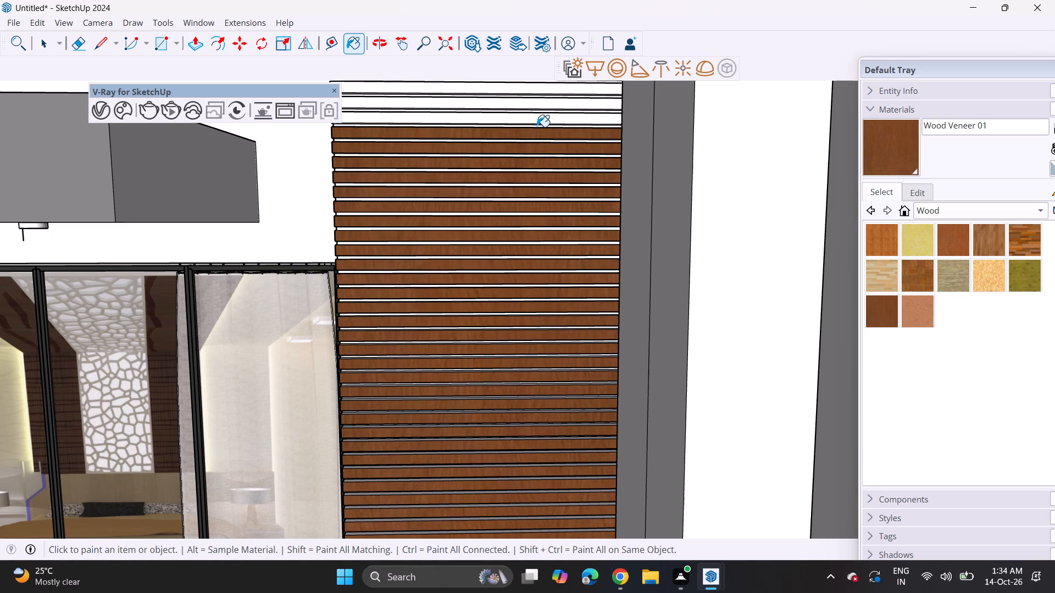
{"action": "left_click", "coordinate": [540, 115]}
{"action": "left_click", "coordinate": [539, 97]}
{"action": "left_click_drag", "start_coordinate": [540, 81], "coordinate": [540, 87]}
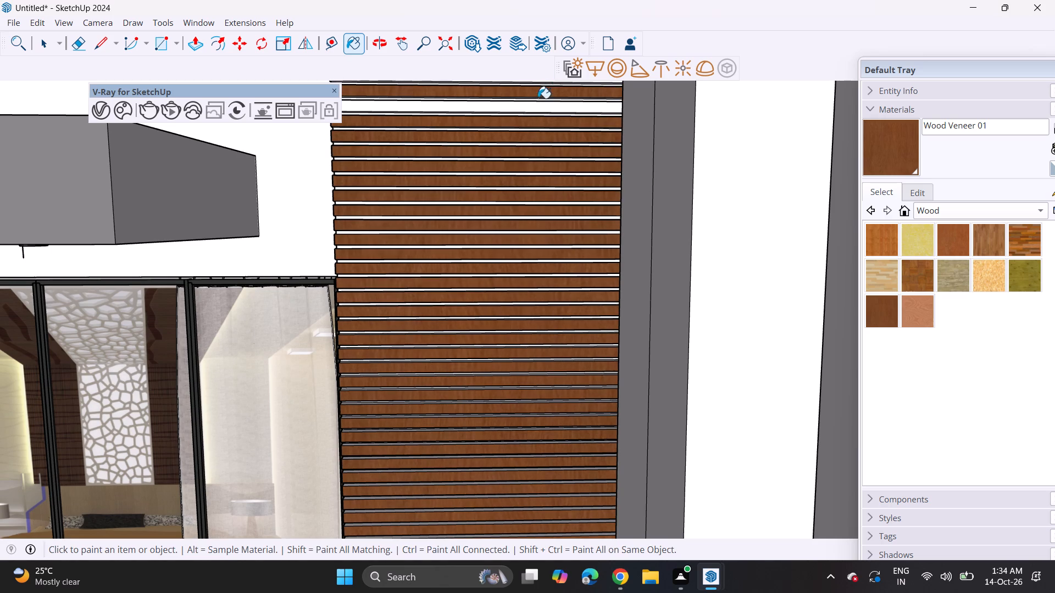
{"action": "left_click", "coordinate": [535, 104]}
Paint the louvre slats above the projecting frame's level with Wood Veneer 01, undoing the stray paint on a thin slat edge.
{"action": "middle_click_drag", "start_coordinate": [528, 126], "coordinate": [524, 314]}
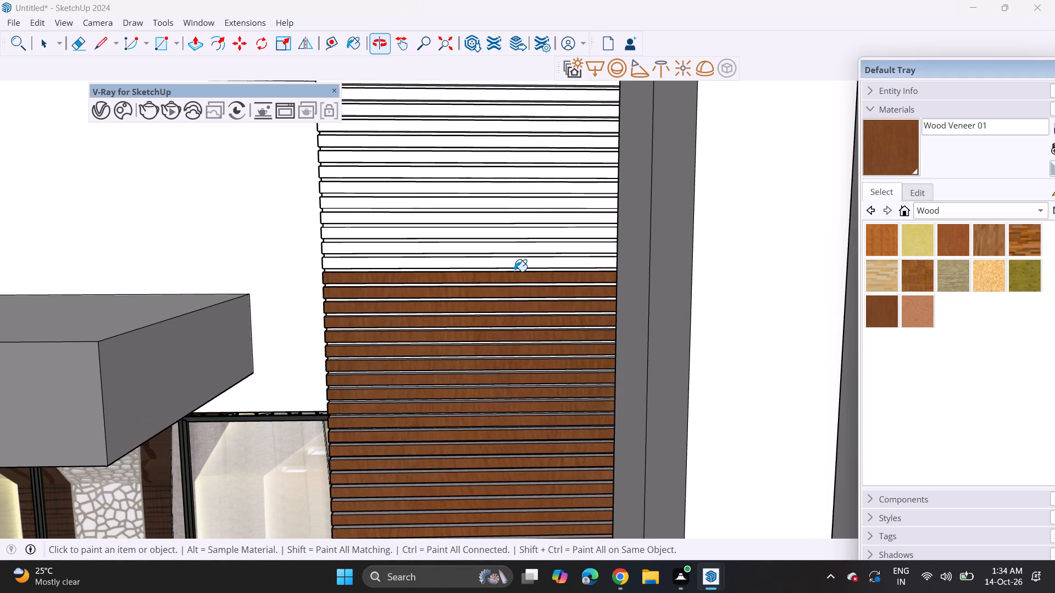
{"action": "left_click", "coordinate": [516, 240]}
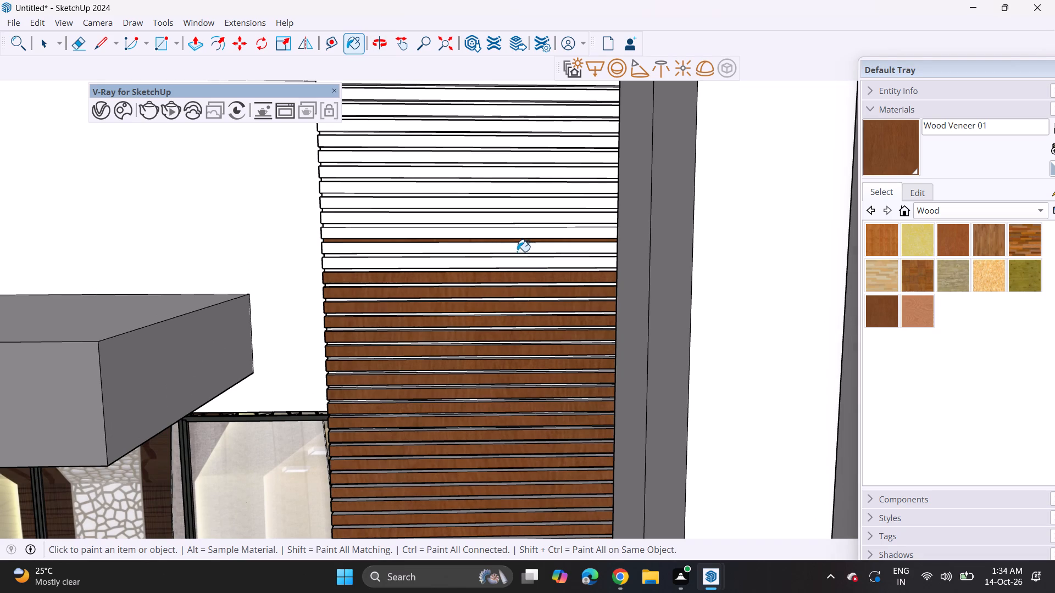
{"action": "key", "text": "ctrl+z"}
{"action": "left_click", "coordinate": [517, 259]}
{"action": "left_click", "coordinate": [519, 248]}
{"action": "left_click", "coordinate": [519, 234]}
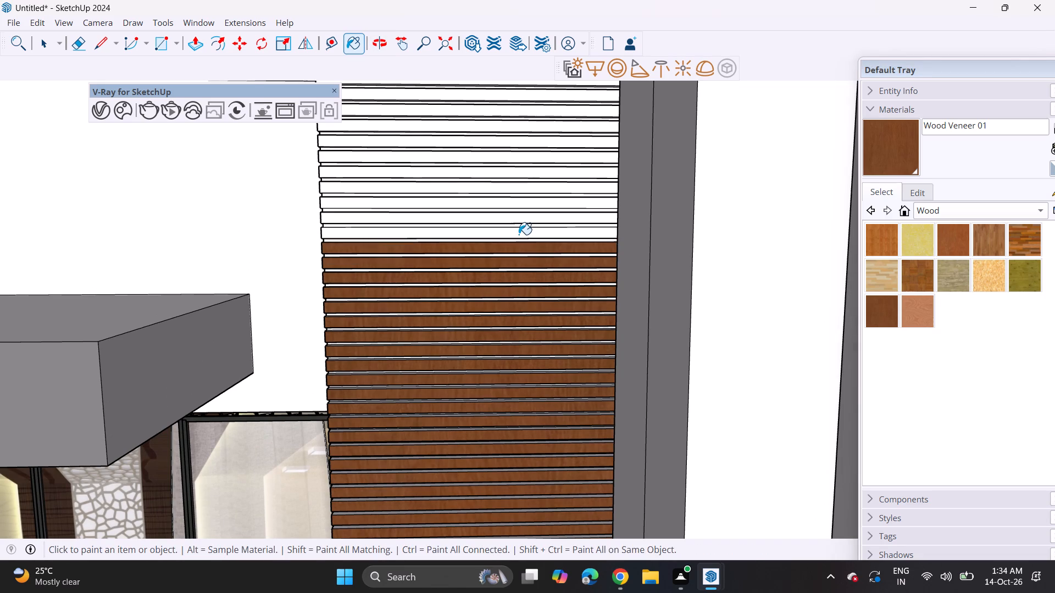
{"action": "left_click", "coordinate": [520, 221]}
{"action": "left_click", "coordinate": [520, 204]}
{"action": "left_click", "coordinate": [526, 187]}
{"action": "left_click", "coordinate": [526, 177]}
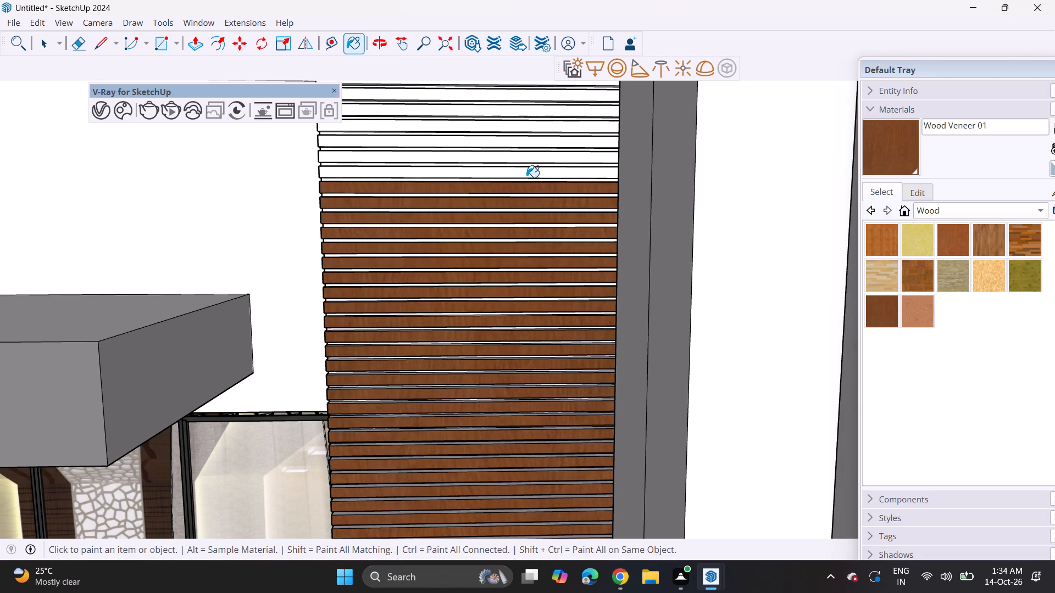
{"action": "left_click", "coordinate": [529, 175]}
{"action": "left_click", "coordinate": [531, 159]}
{"action": "left_click", "coordinate": [531, 142]}
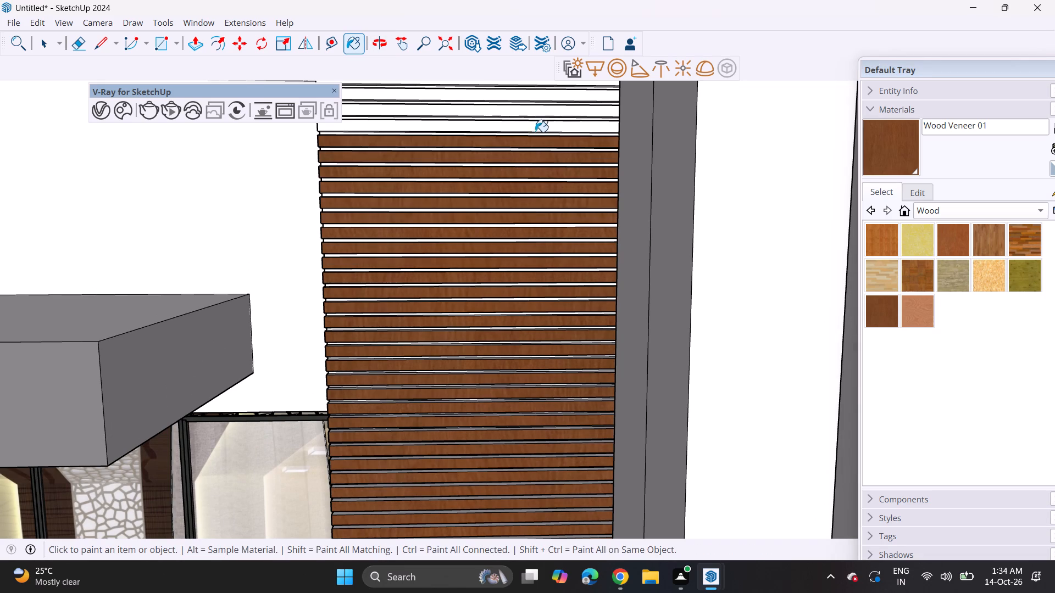
{"action": "left_click", "coordinate": [536, 128]}
{"action": "left_click", "coordinate": [538, 110]}
{"action": "left_click", "coordinate": [540, 103]}
{"action": "left_click", "coordinate": [544, 92]}
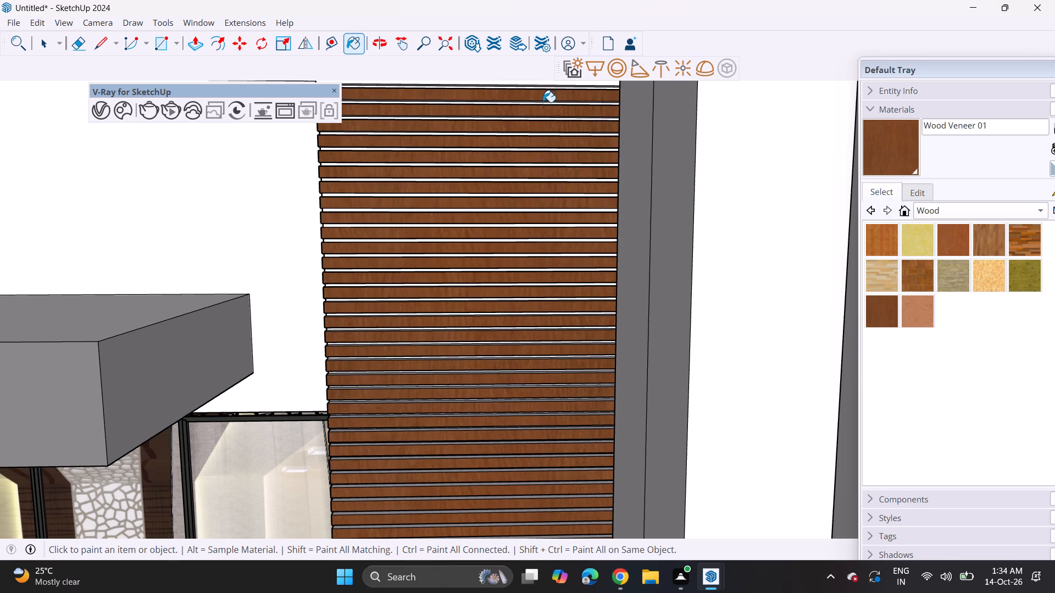
Paint the topmost three louvre slats directly under the roof soffit with Wood Veneer 01.
{"action": "scroll", "coordinate": [531, 116], "scroll_direction": "down", "scroll_amount": 2}
{"action": "middle_click_drag", "start_coordinate": [532, 138], "coordinate": [519, 307], "text": "shift"}
{"action": "middle_click_drag", "start_coordinate": [512, 296], "coordinate": [513, 260]}
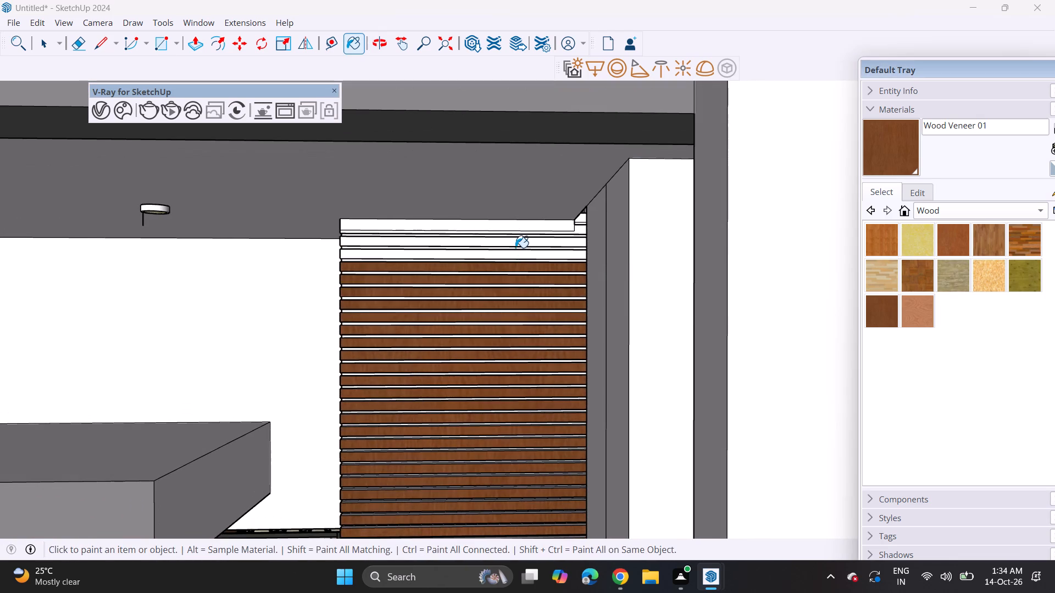
{"action": "left_click", "coordinate": [515, 253]}
{"action": "left_click", "coordinate": [523, 241]}
{"action": "left_click", "coordinate": [525, 225]}
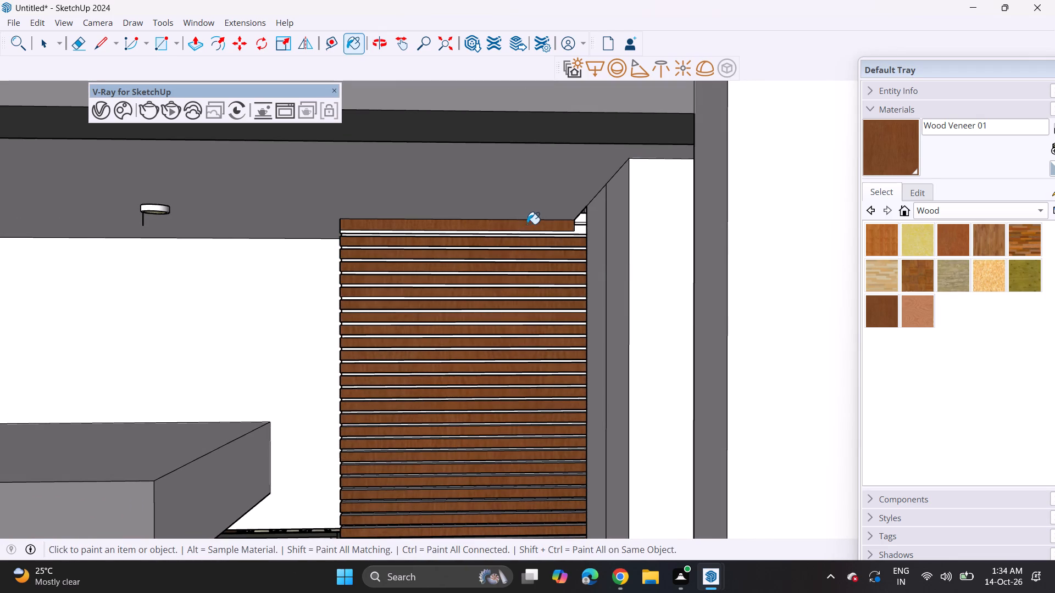
{"action": "scroll", "coordinate": [490, 307], "scroll_direction": "down", "scroll_amount": 3}
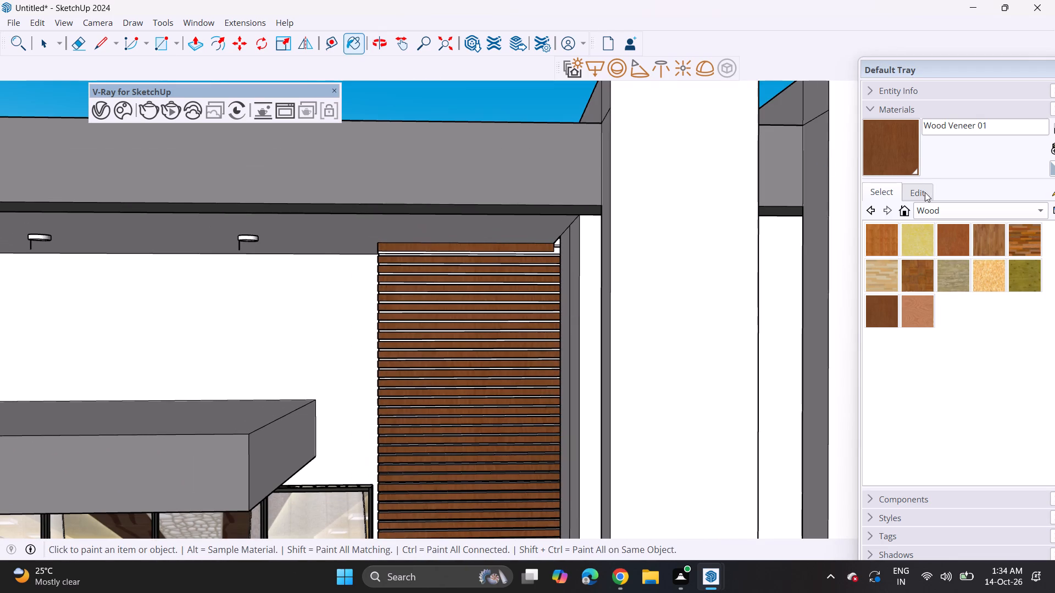
Darken the Wood Veneer 01 material on the louvre slats slightly by lowering its colour brightness.
{"action": "left_click", "coordinate": [918, 189]}
{"action": "left_click", "coordinate": [940, 296]}
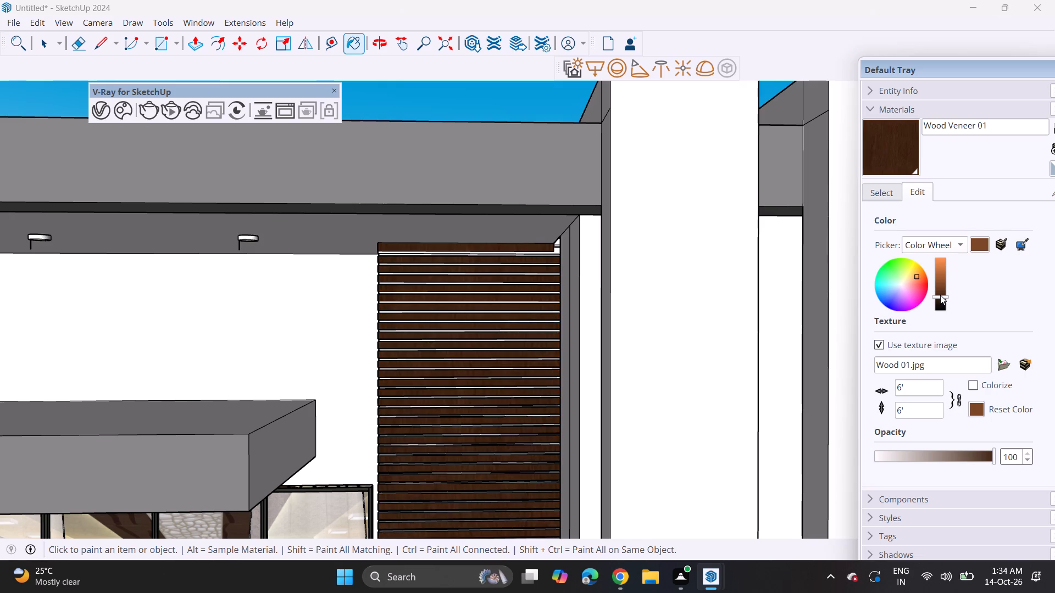
{"action": "left_click", "coordinate": [940, 290]}
{"action": "left_click", "coordinate": [940, 287]}
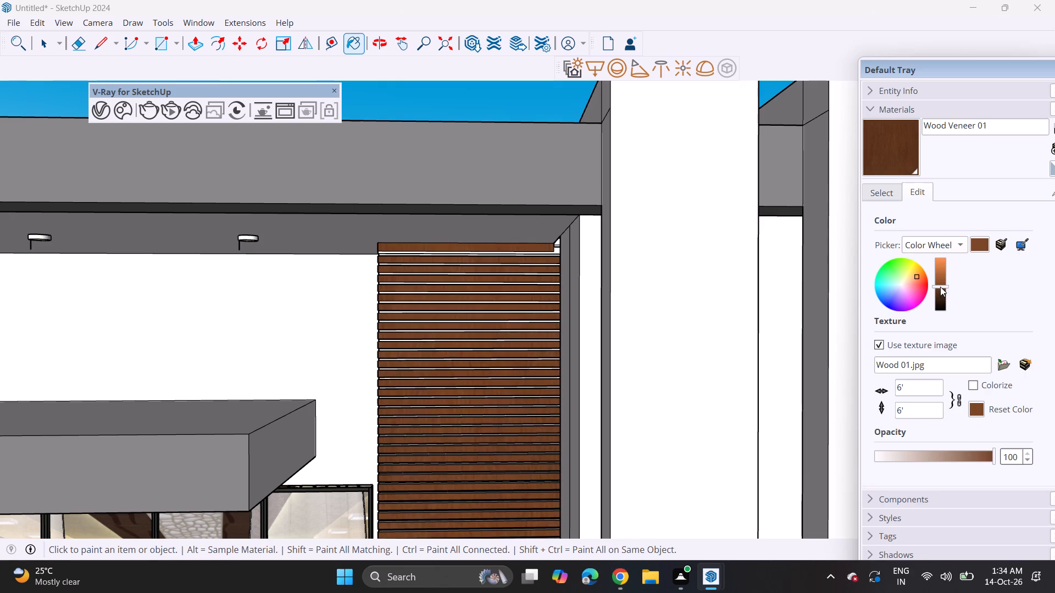
{"action": "left_click", "coordinate": [942, 290]}
Paint the back wall of the garage behind the cars with Wood Cherry Original.
{"action": "scroll", "coordinate": [575, 351], "scroll_direction": "down", "scroll_amount": 8}
{"action": "middle_click_drag", "start_coordinate": [571, 399], "coordinate": [524, 204], "text": "shift"}
{"action": "scroll", "coordinate": [517, 235], "scroll_direction": "down", "scroll_amount": 2}
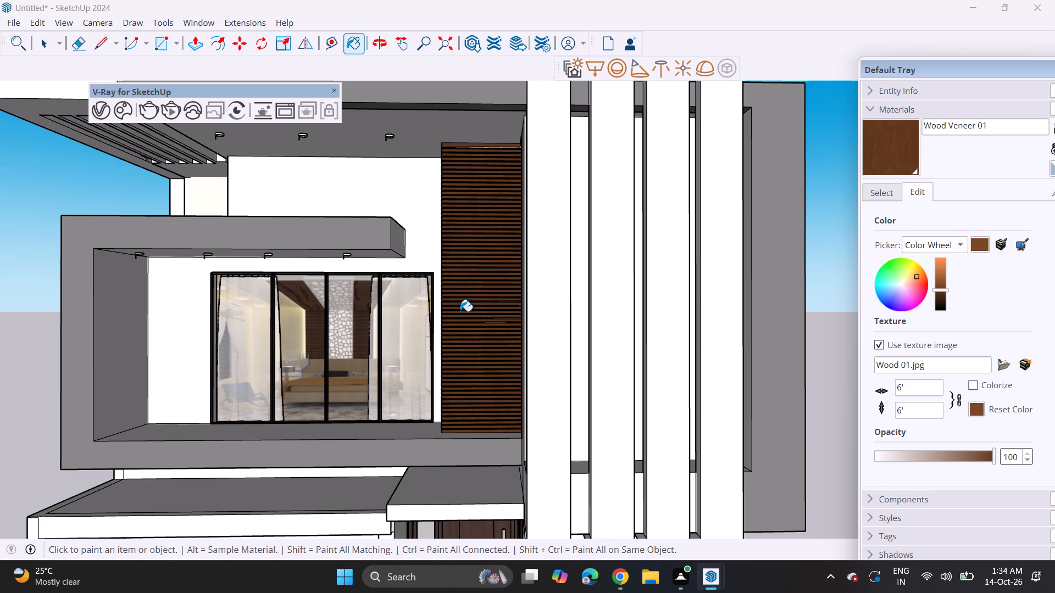
{"action": "middle_click_drag", "start_coordinate": [368, 419], "coordinate": [396, 315], "text": "shift"}
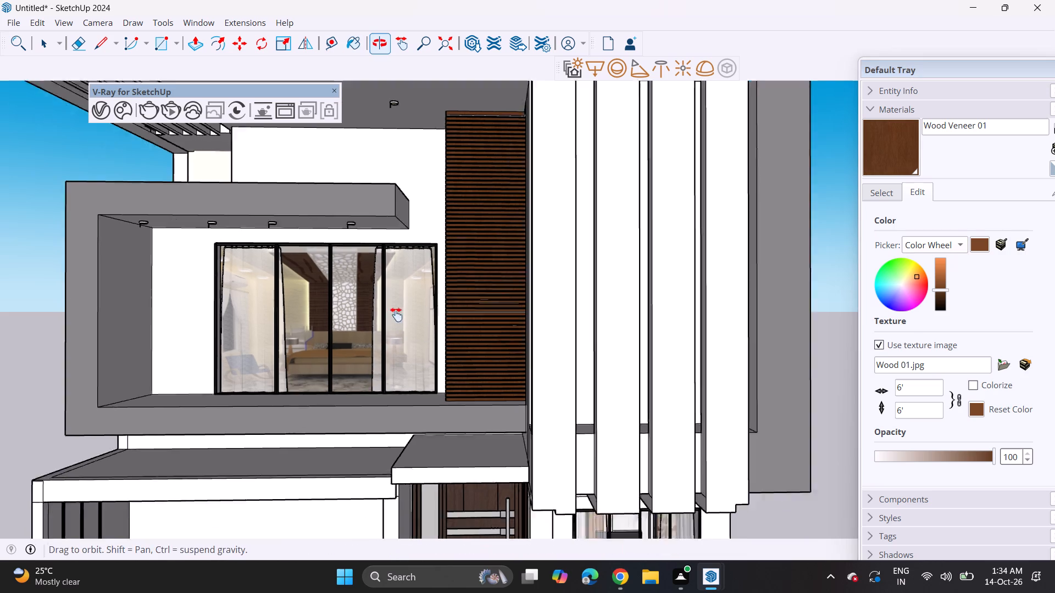
{"action": "middle_click_drag", "start_coordinate": [396, 315], "coordinate": [415, 226], "text": "shift"}
{"action": "middle_click_drag", "start_coordinate": [392, 357], "coordinate": [384, 312], "text": "shift"}
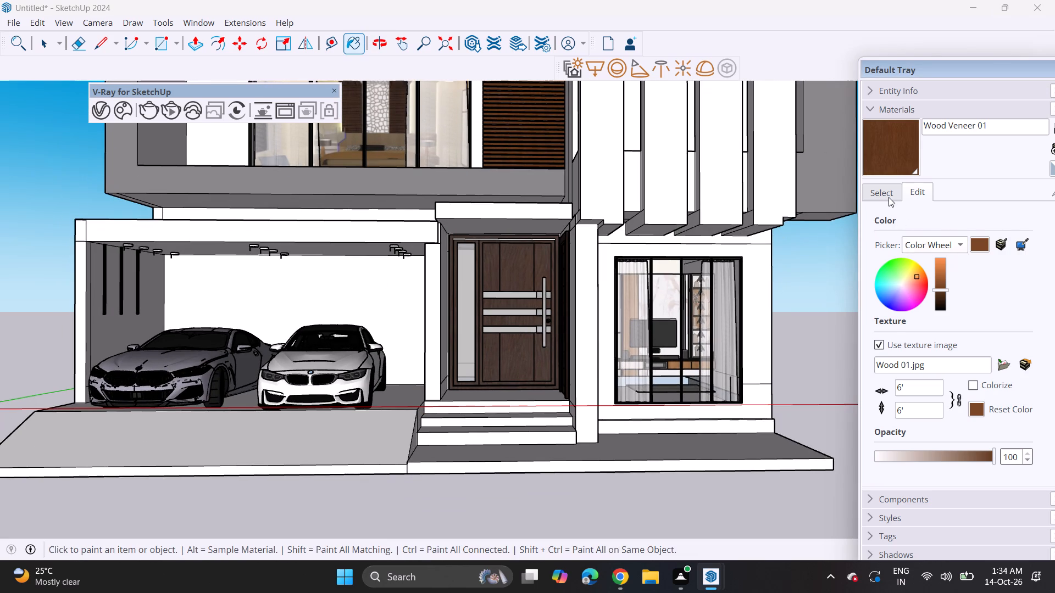
{"action": "left_click", "coordinate": [889, 197]}
{"action": "left_click", "coordinate": [891, 238]}
{"action": "left_click", "coordinate": [968, 238]}
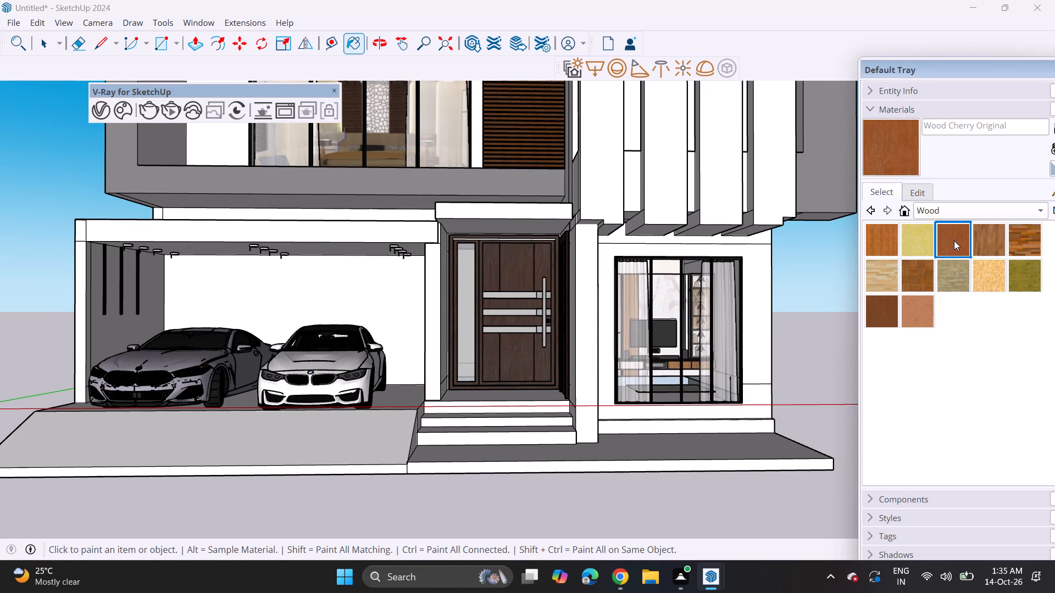
{"action": "left_click", "coordinate": [356, 295]}
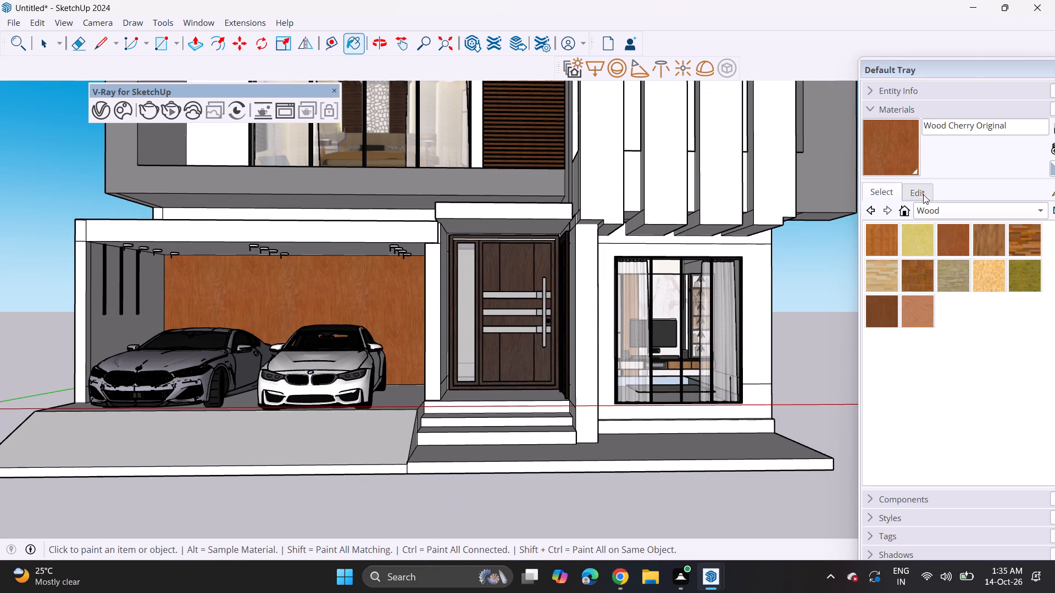
Darken the Wood Cherry Original material on the garage back wall by lowering its colour brightness.
{"action": "left_click", "coordinate": [926, 188]}
{"action": "left_click", "coordinate": [940, 282]}
{"action": "left_click", "coordinate": [940, 286]}
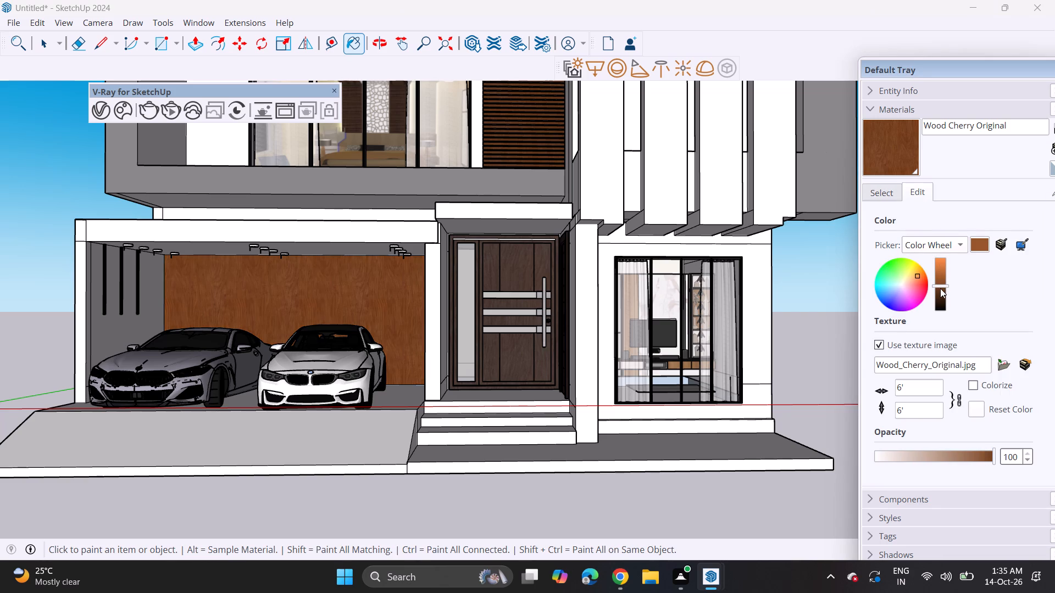
{"action": "left_click", "coordinate": [940, 288]}
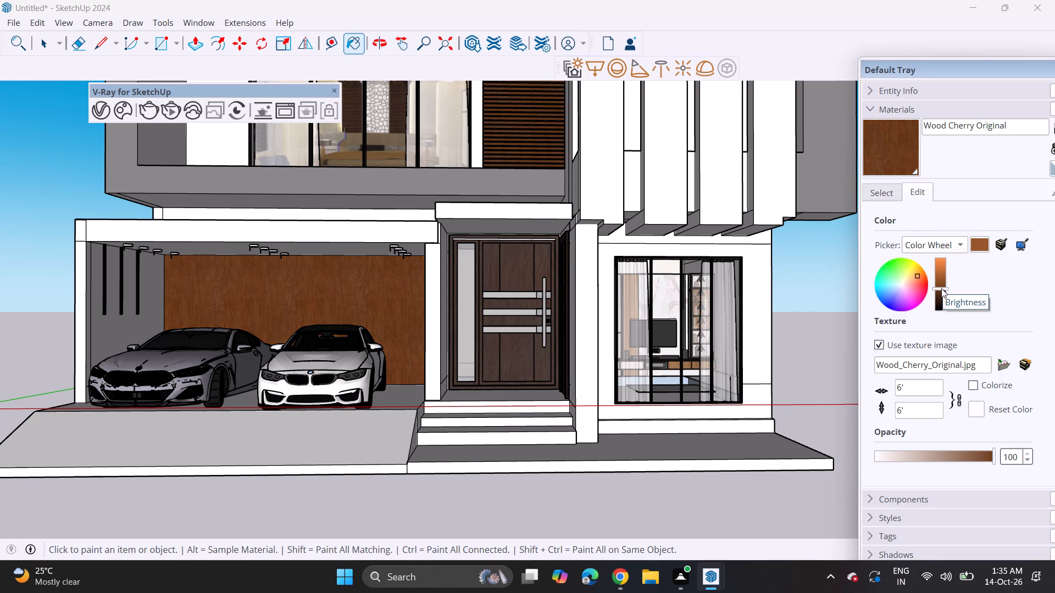
{"action": "left_click", "coordinate": [941, 288]}
{"action": "left_click", "coordinate": [942, 292]}
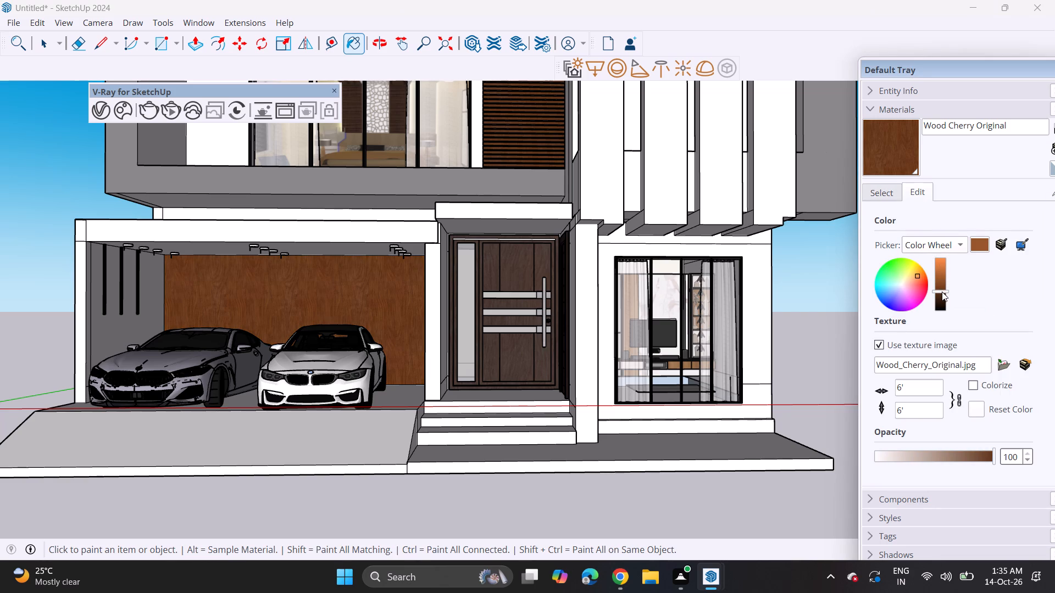
{"action": "left_click", "coordinate": [941, 286]}
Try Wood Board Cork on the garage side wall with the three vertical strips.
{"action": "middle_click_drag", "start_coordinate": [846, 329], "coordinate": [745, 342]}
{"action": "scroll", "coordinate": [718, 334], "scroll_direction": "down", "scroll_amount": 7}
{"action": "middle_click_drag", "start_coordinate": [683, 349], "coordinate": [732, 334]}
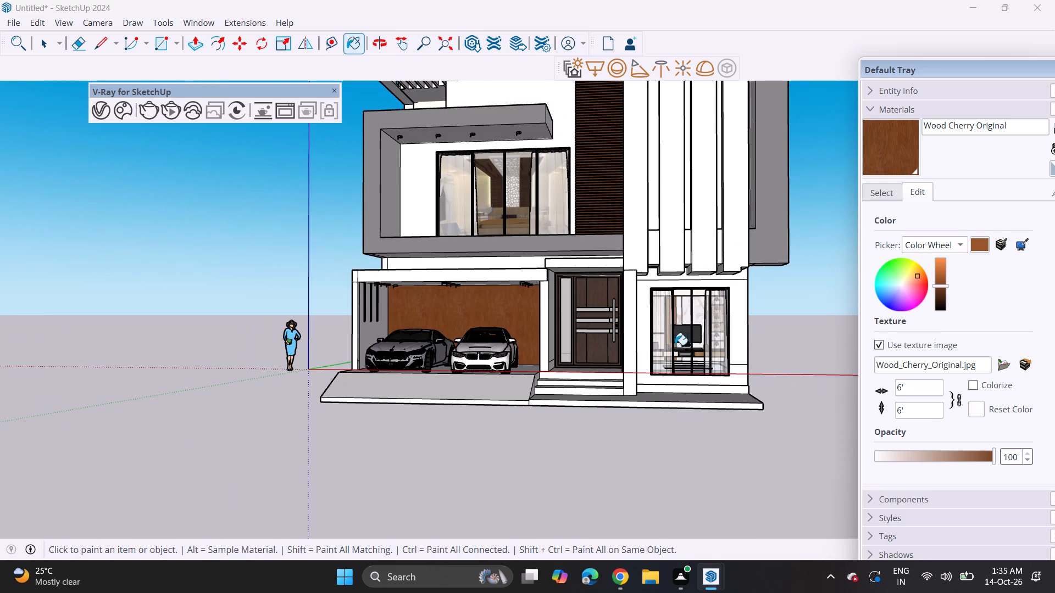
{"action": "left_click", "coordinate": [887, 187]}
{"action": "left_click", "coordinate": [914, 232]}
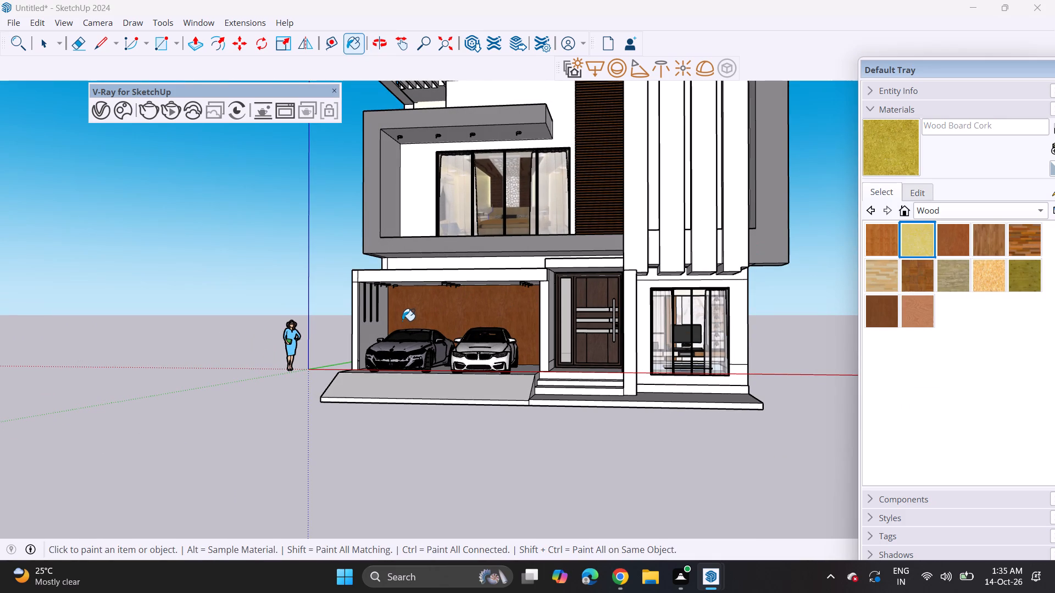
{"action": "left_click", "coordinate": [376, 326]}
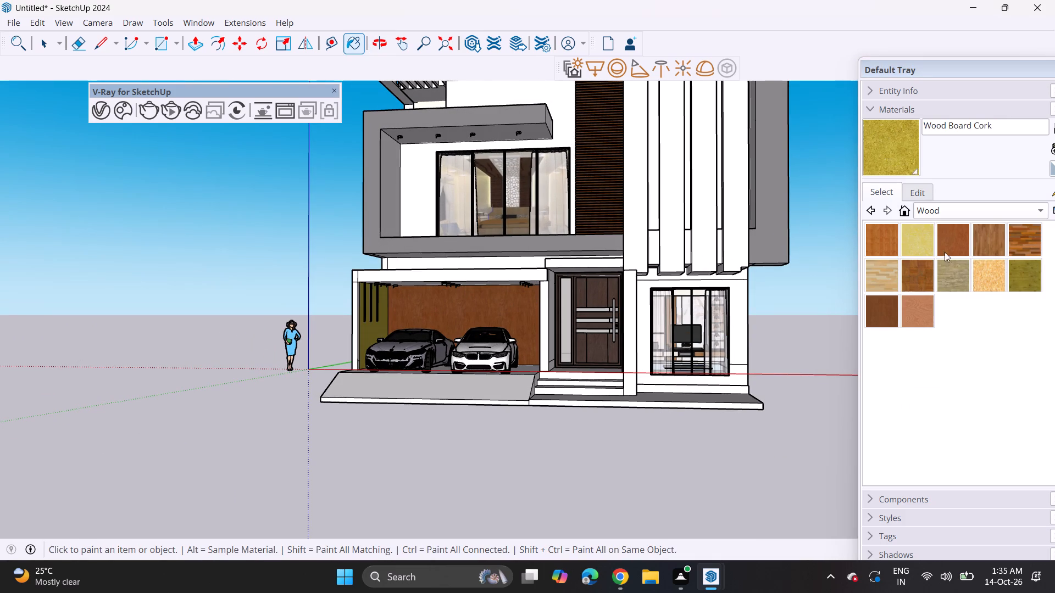
Paint both garage side walls and the garage ceiling with Wood OSB.
{"action": "left_click", "coordinate": [995, 279]}
{"action": "left_click", "coordinate": [381, 329]}
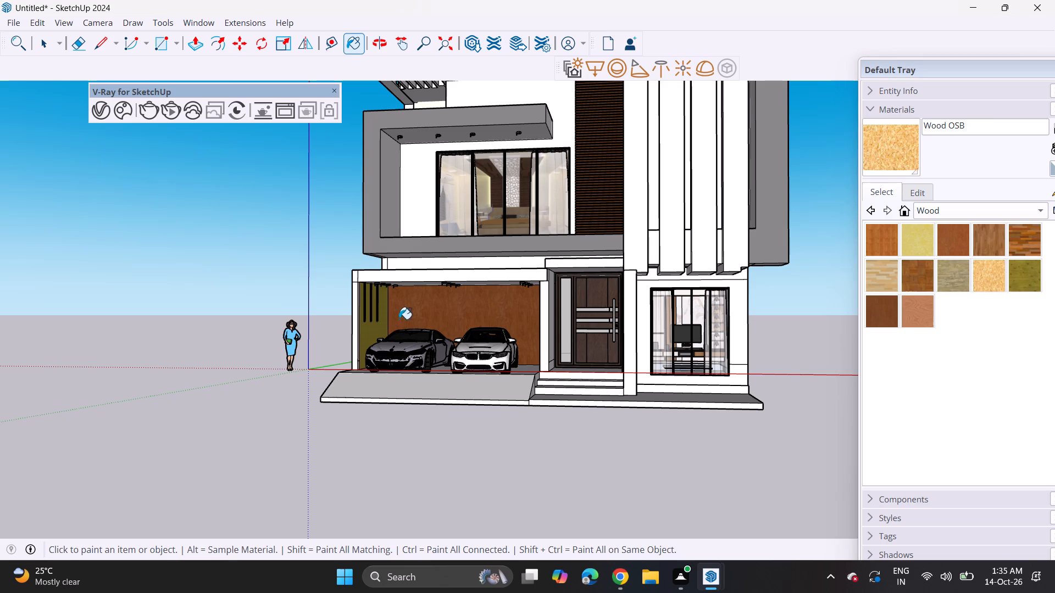
{"action": "middle_click_drag", "start_coordinate": [446, 306], "coordinate": [443, 257]}
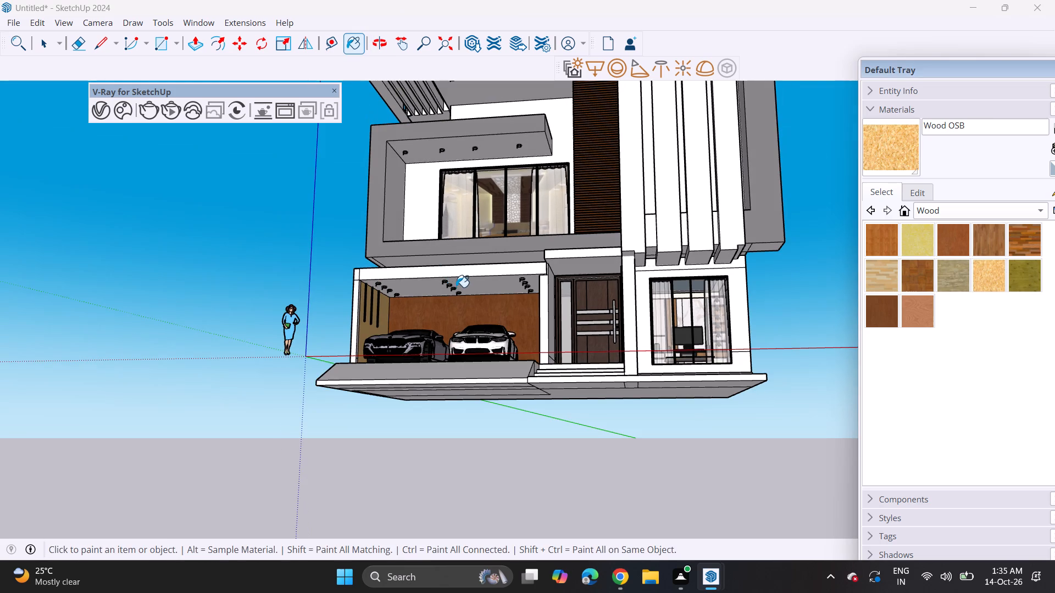
{"action": "scroll", "coordinate": [456, 287], "scroll_direction": "up", "scroll_amount": 4}
{"action": "left_click", "coordinate": [471, 287]}
{"action": "middle_click_drag", "start_coordinate": [492, 316], "coordinate": [526, 394]}
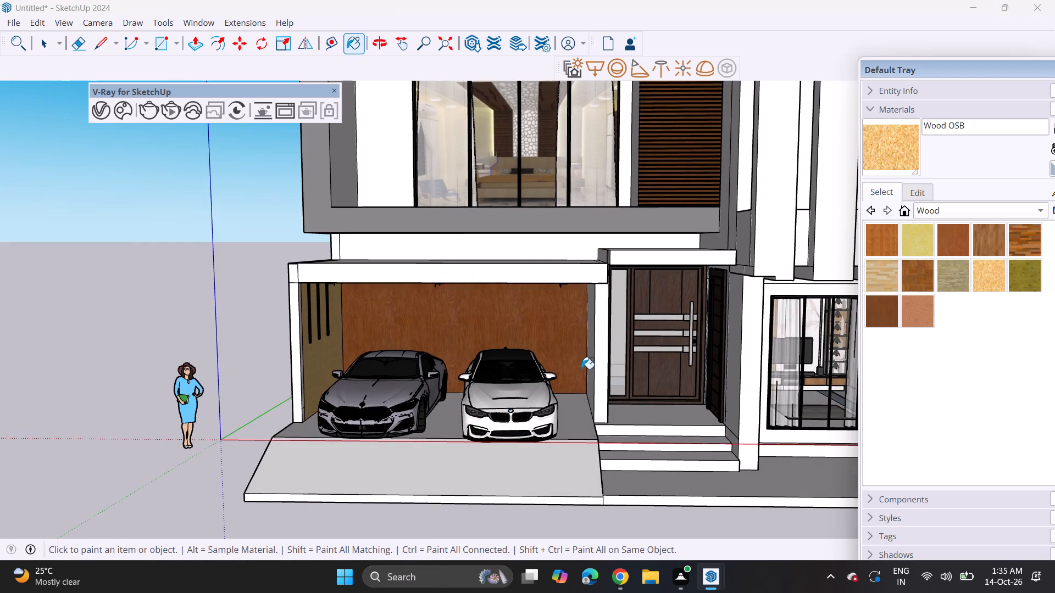
{"action": "left_click", "coordinate": [591, 350]}
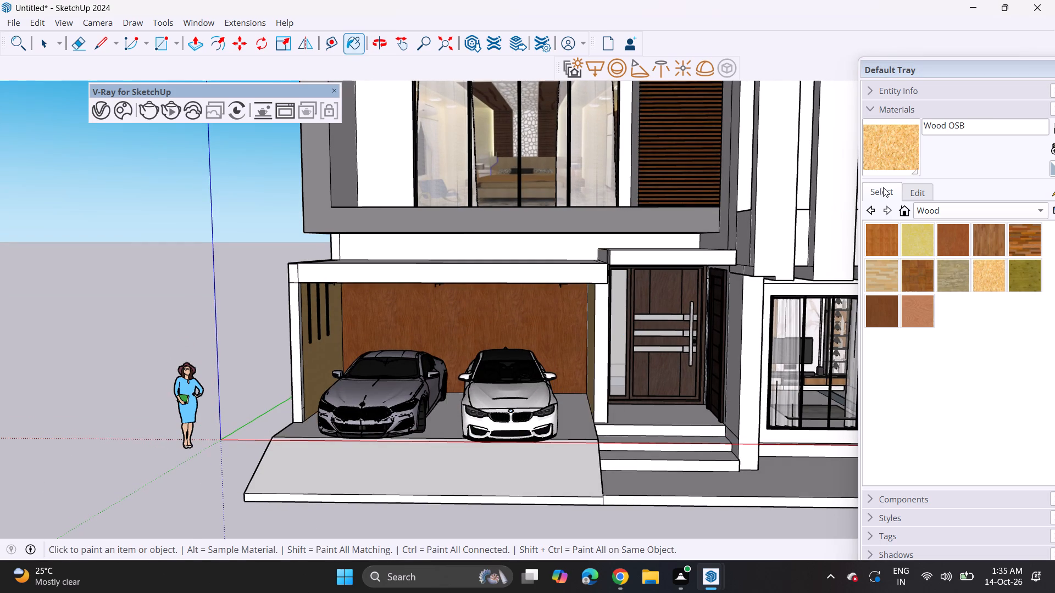
Push the Wood OSB material's brightness to maximum and set its opacity to 80.
{"action": "left_click", "coordinate": [920, 189]}
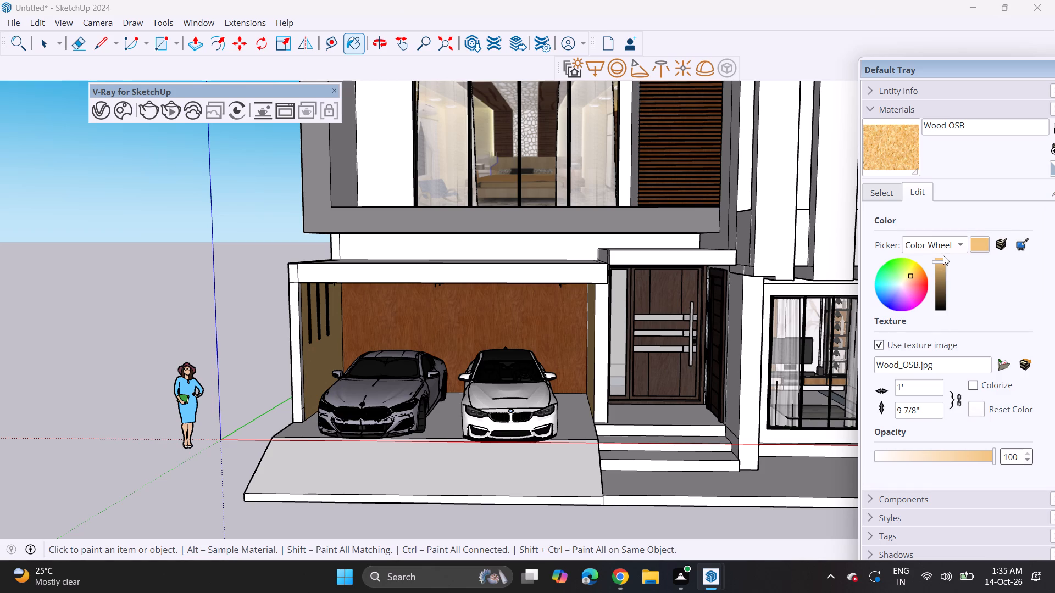
{"action": "left_click_drag", "start_coordinate": [944, 259], "coordinate": [945, 244]}
{"action": "left_click", "coordinate": [963, 456]}
{"action": "left_click", "coordinate": [960, 457]}
{"action": "left_click", "coordinate": [952, 456]}
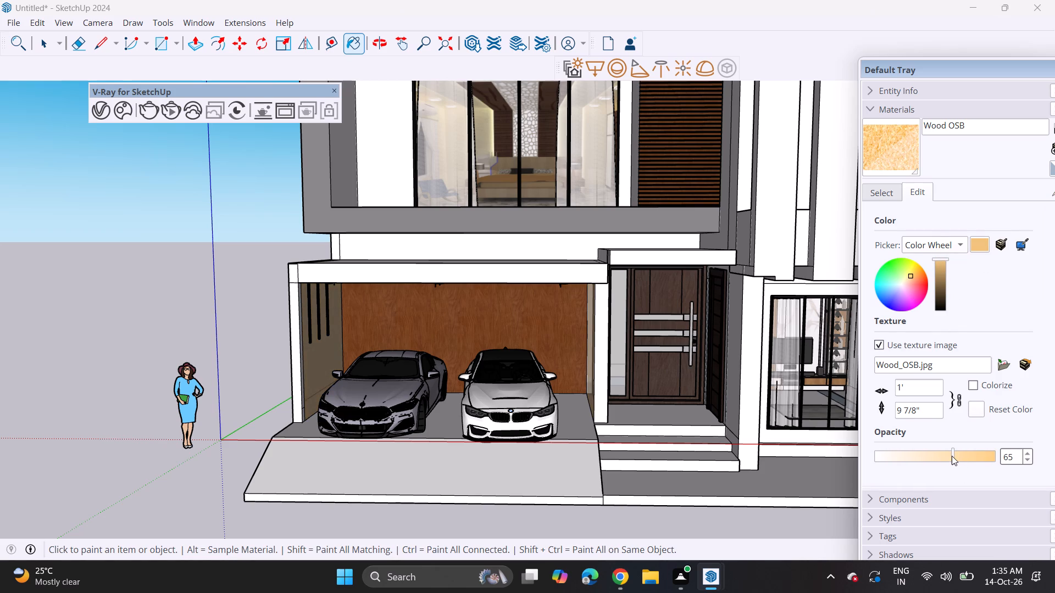
{"action": "left_click", "coordinate": [945, 462]}
{"action": "left_click", "coordinate": [968, 462]}
{"action": "left_click", "coordinate": [970, 454]}
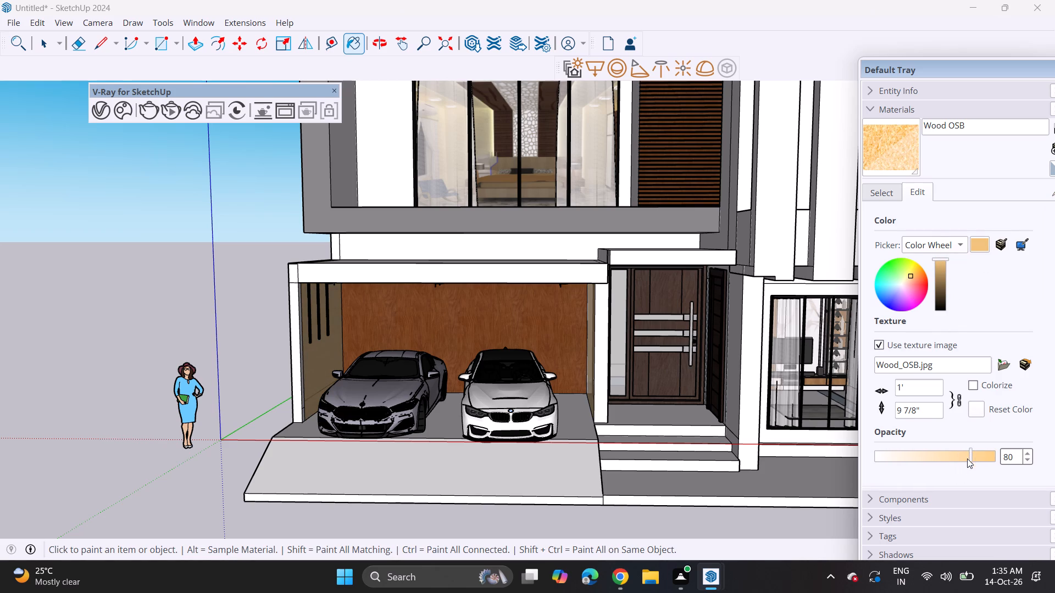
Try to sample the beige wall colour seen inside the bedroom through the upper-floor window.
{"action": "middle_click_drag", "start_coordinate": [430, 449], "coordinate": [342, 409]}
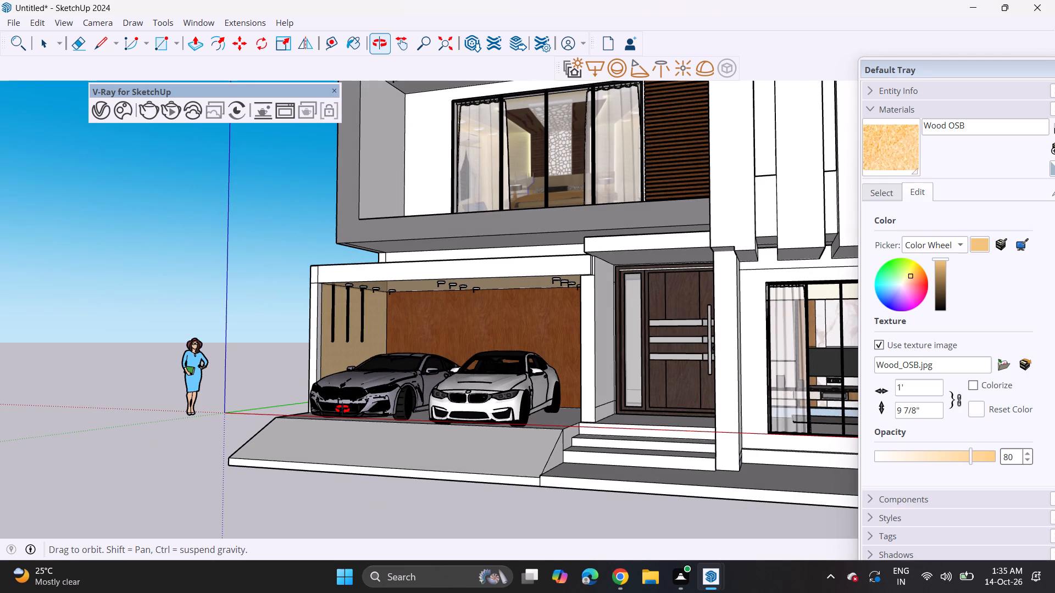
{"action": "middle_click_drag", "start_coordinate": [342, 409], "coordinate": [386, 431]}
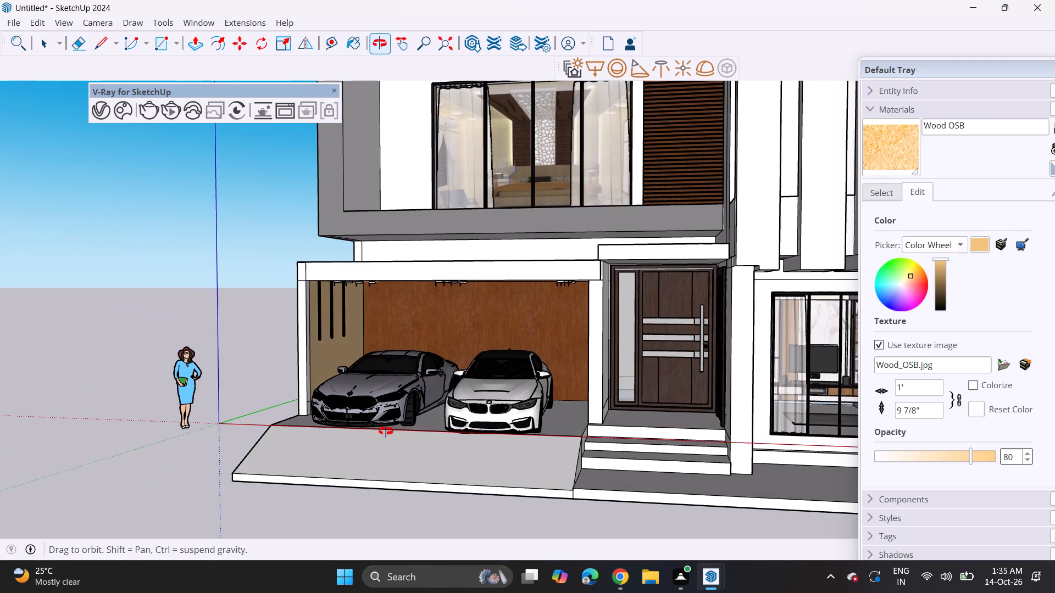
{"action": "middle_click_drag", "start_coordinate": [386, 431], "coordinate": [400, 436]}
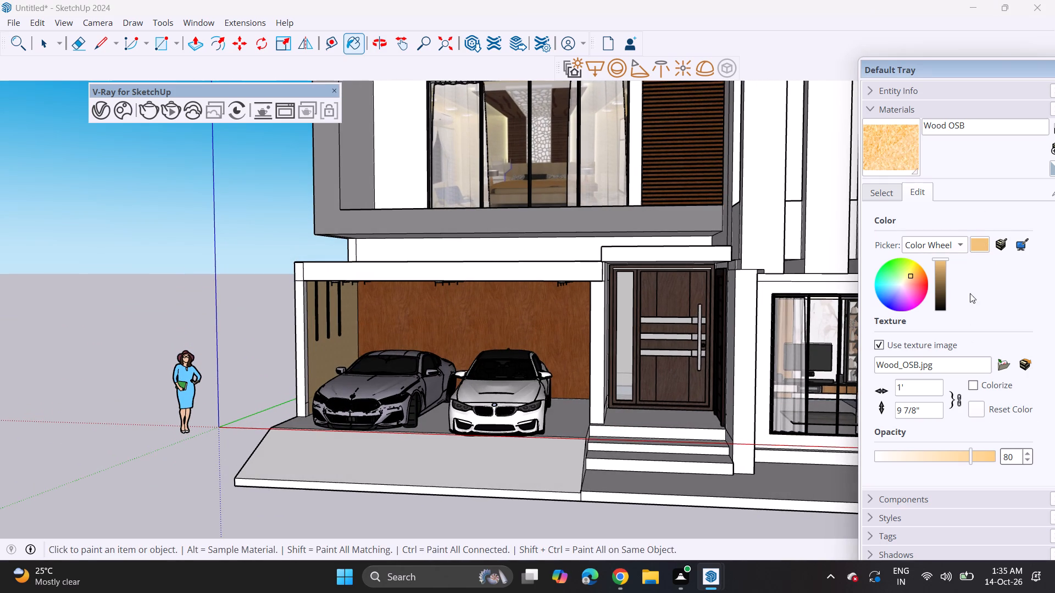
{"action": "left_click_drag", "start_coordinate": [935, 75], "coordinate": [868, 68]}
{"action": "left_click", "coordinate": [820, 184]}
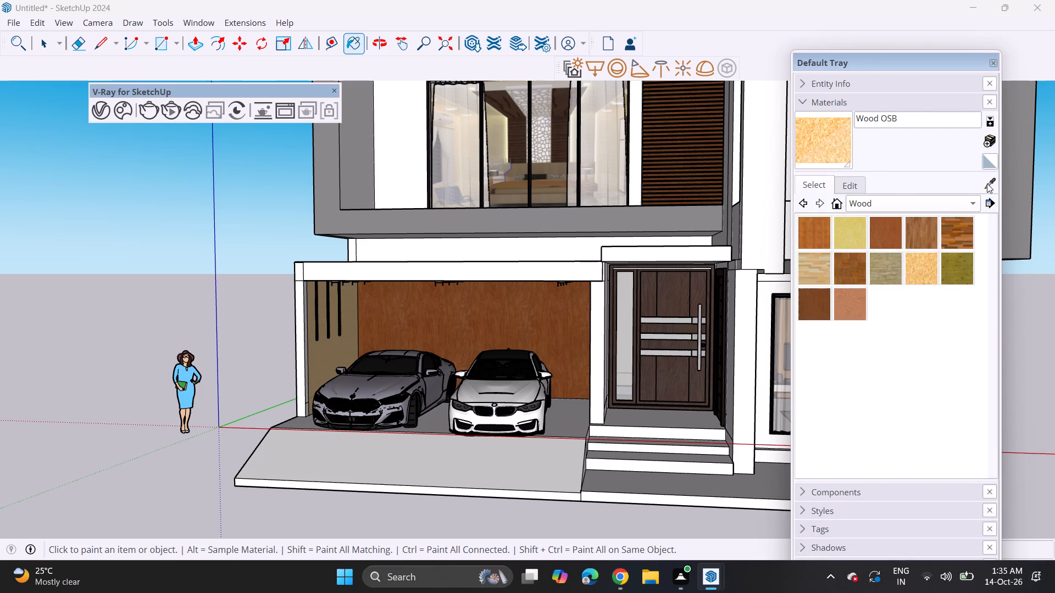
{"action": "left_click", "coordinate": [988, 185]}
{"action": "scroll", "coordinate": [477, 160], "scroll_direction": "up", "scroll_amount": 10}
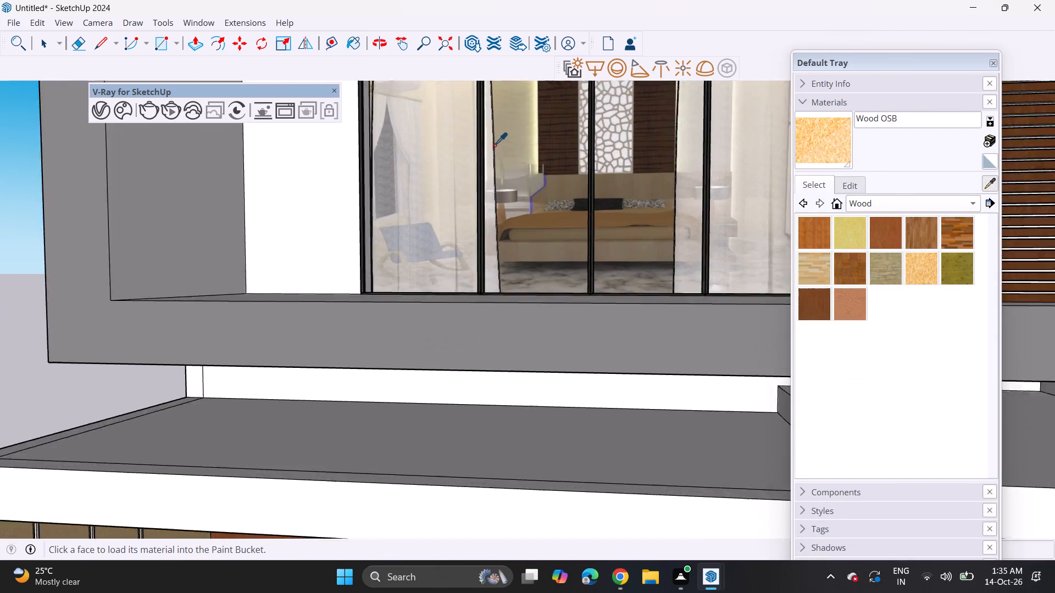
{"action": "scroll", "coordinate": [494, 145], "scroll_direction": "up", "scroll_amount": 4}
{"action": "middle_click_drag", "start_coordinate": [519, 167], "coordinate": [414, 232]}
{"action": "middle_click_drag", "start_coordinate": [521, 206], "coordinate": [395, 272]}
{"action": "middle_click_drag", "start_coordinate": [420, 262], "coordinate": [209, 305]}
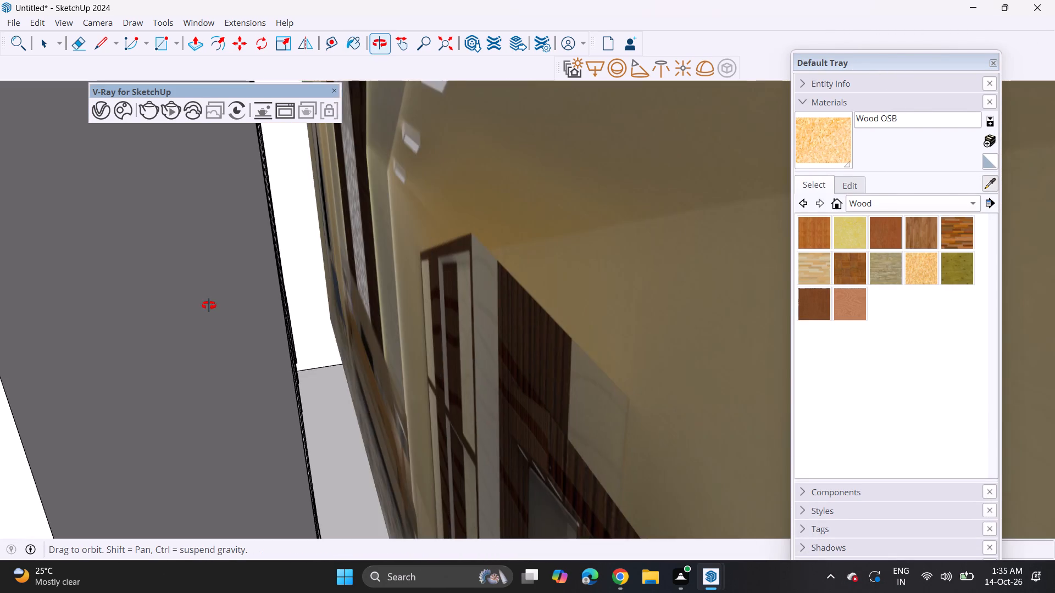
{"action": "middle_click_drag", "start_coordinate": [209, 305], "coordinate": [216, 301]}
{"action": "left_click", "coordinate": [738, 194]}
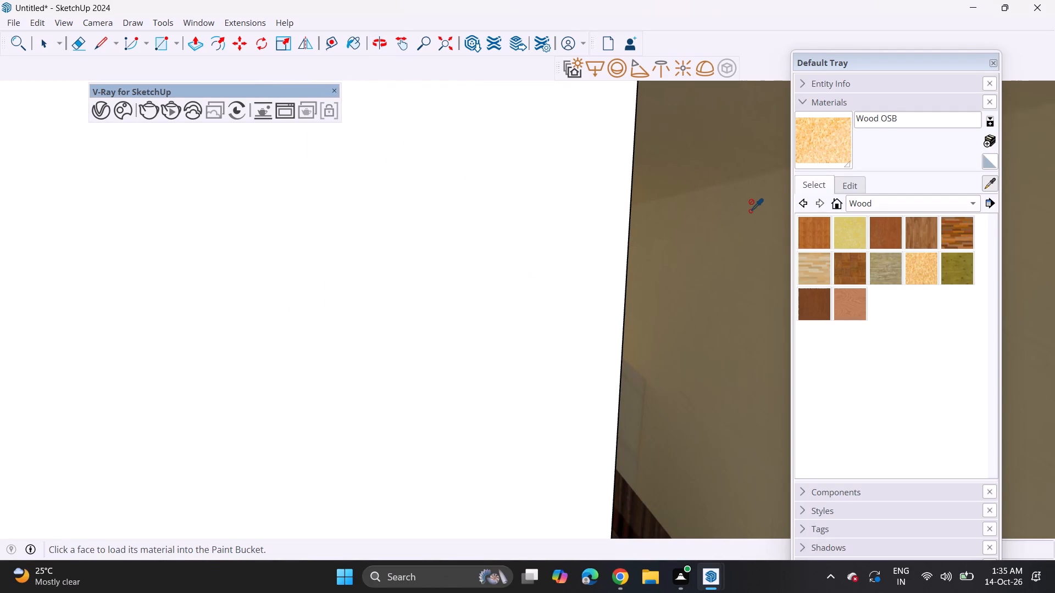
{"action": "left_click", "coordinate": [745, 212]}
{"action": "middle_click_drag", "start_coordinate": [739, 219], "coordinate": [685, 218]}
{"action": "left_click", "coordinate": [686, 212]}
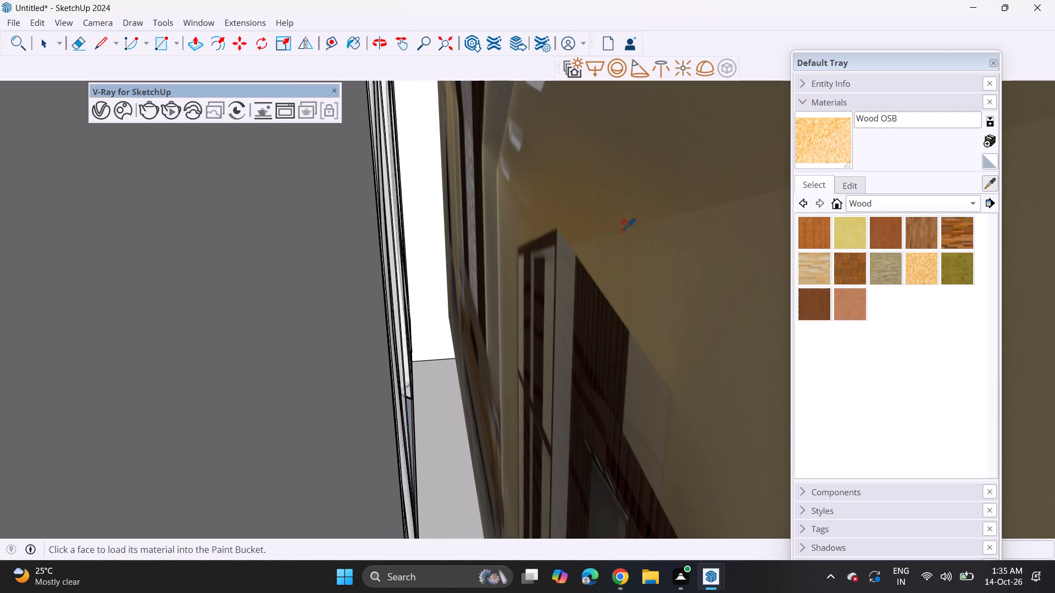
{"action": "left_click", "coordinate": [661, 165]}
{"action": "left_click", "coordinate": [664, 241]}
Sample the grey Color M05 from the upper-floor frame and darken it to a charcoal grey.
{"action": "middle_click_drag", "start_coordinate": [494, 270], "coordinate": [771, 204]}
{"action": "scroll", "coordinate": [662, 225], "scroll_direction": "down", "scroll_amount": 6}
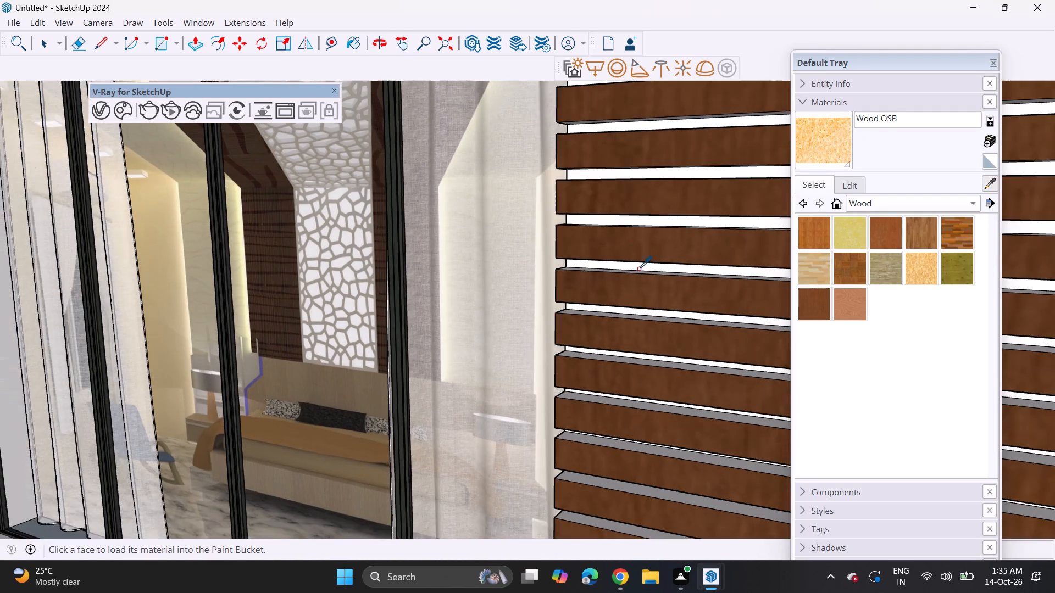
{"action": "scroll", "coordinate": [638, 268], "scroll_direction": "down", "scroll_amount": 20}
{"action": "scroll", "coordinate": [638, 268], "scroll_direction": "down", "scroll_amount": 13}
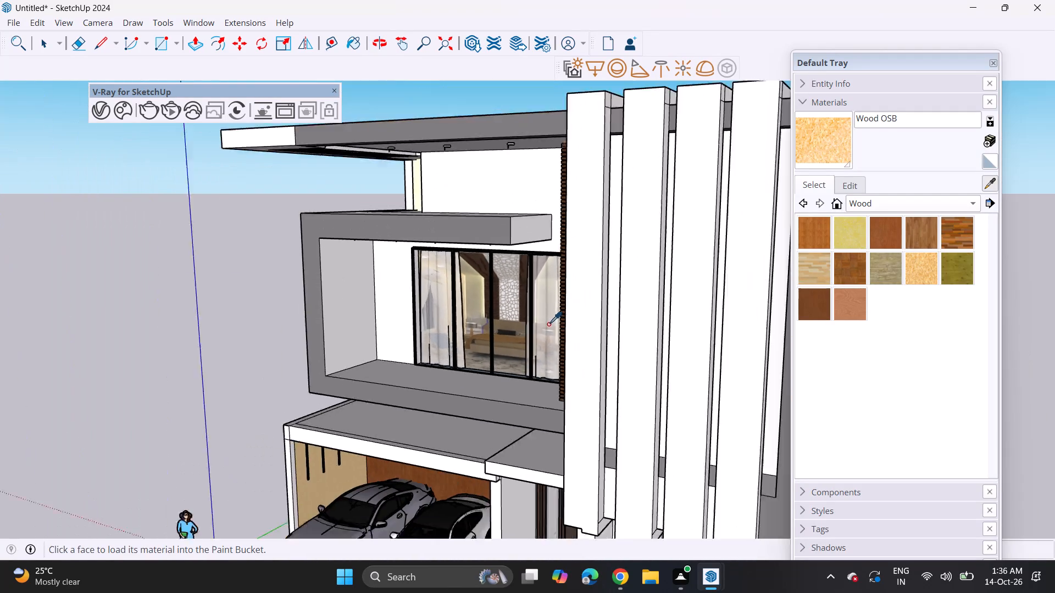
{"action": "scroll", "coordinate": [548, 324], "scroll_direction": "down", "scroll_amount": 4}
{"action": "middle_click_drag", "start_coordinate": [508, 379], "coordinate": [524, 240]}
{"action": "middle_click_drag", "start_coordinate": [498, 329], "coordinate": [584, 292]}
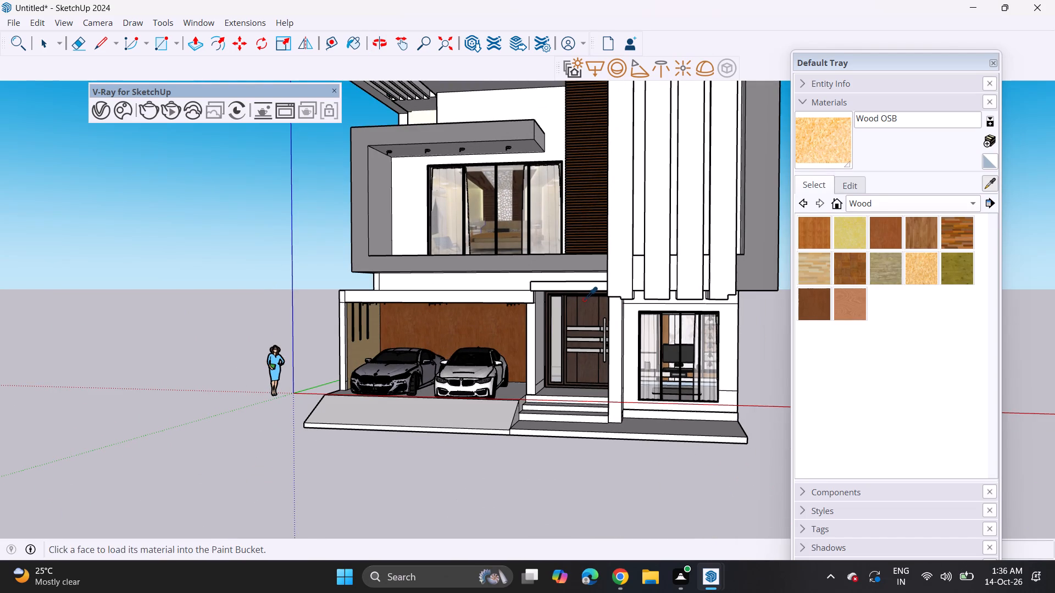
{"action": "left_click", "coordinate": [989, 181]}
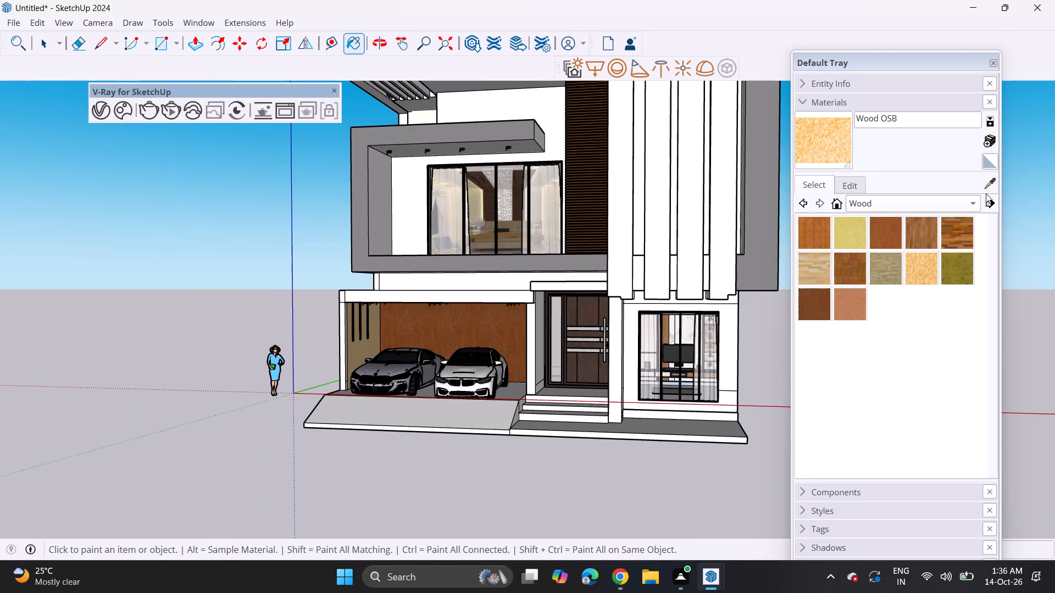
{"action": "left_click", "coordinate": [992, 187]}
{"action": "left_click", "coordinate": [551, 268]}
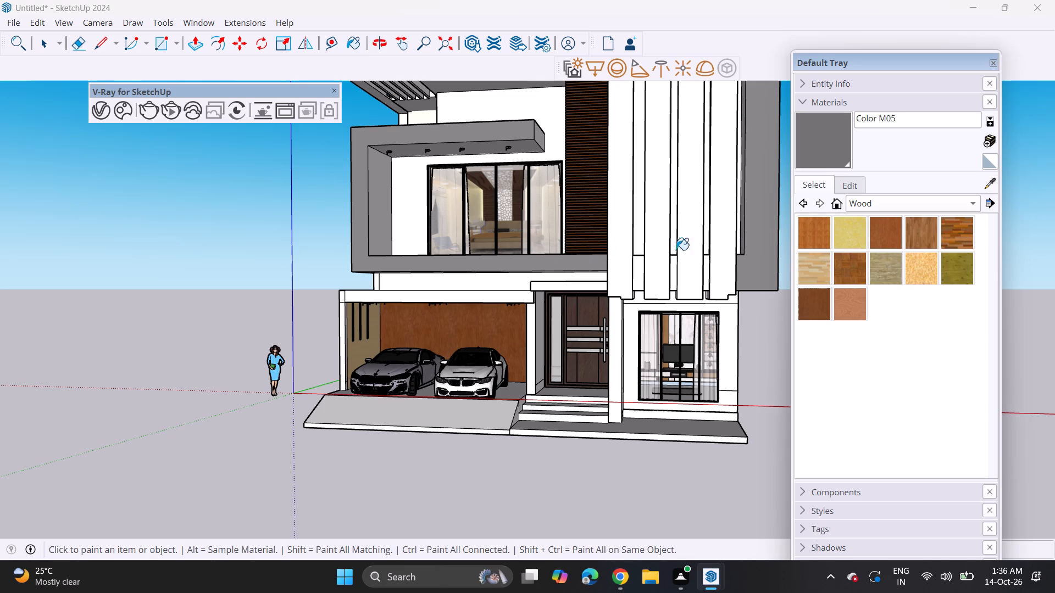
{"action": "left_click", "coordinate": [857, 183]}
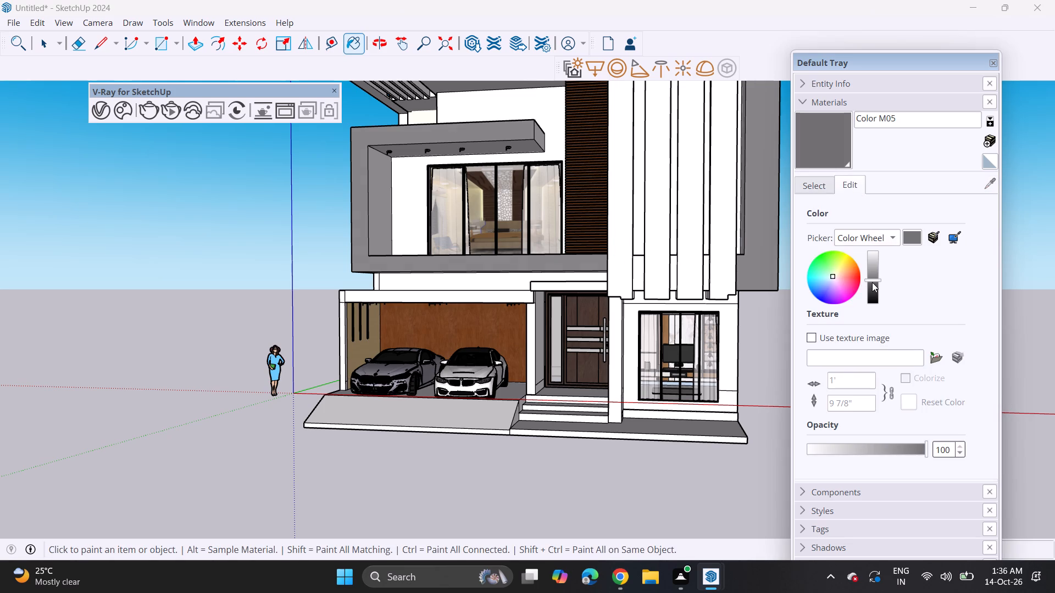
{"action": "left_click", "coordinate": [872, 282]}
{"action": "left_click", "coordinate": [872, 282]}
{"action": "left_click", "coordinate": [872, 282]}
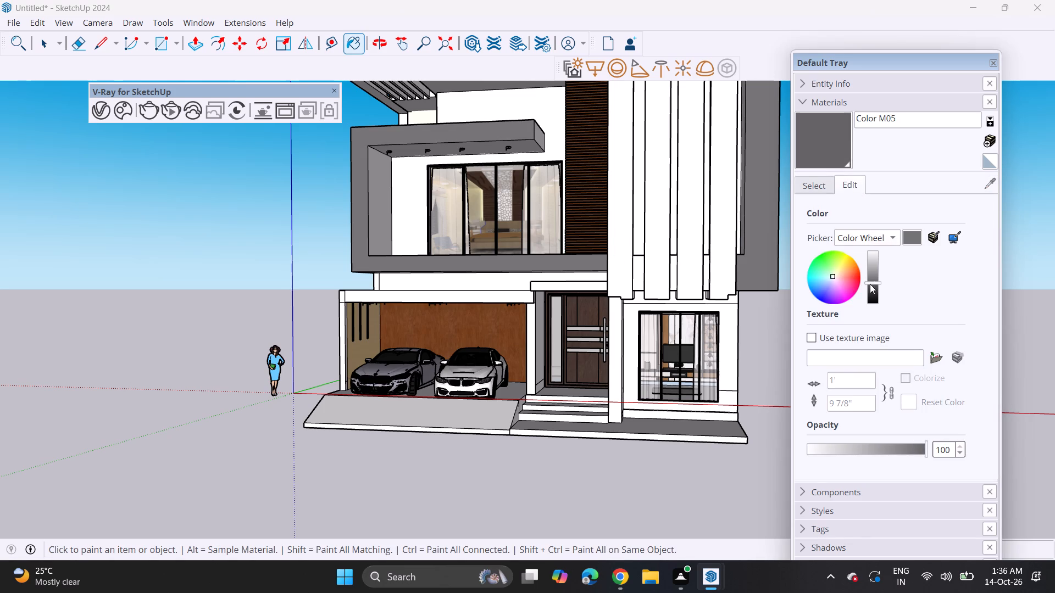
{"action": "left_click", "coordinate": [870, 284]}
{"action": "left_click", "coordinate": [870, 288]}
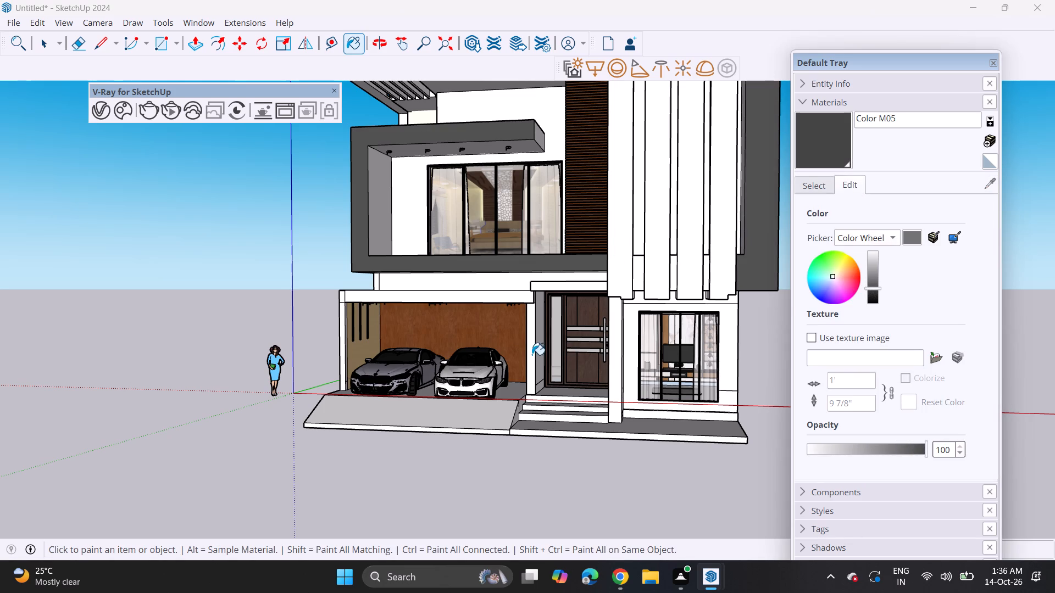
Paint the tall side frame, the roof edge and the upper-floor projecting frame with the stone material Granite Dark Gray.
{"action": "scroll", "coordinate": [488, 356], "scroll_direction": "down", "scroll_amount": 3}
{"action": "middle_click_drag", "start_coordinate": [556, 345], "coordinate": [587, 355]}
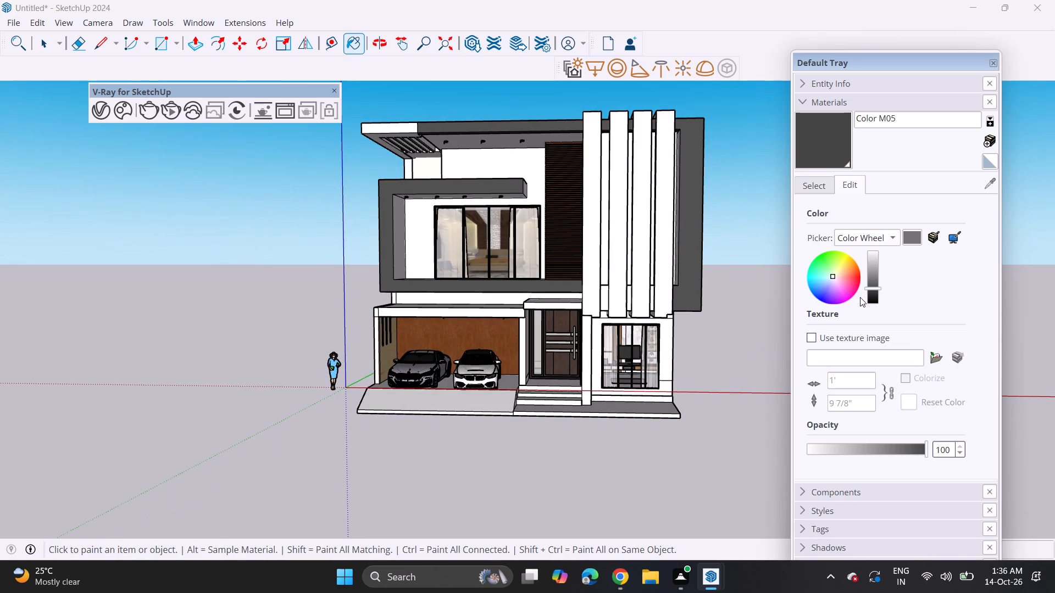
{"action": "left_click", "coordinate": [827, 180]}
{"action": "left_click", "coordinate": [884, 203]}
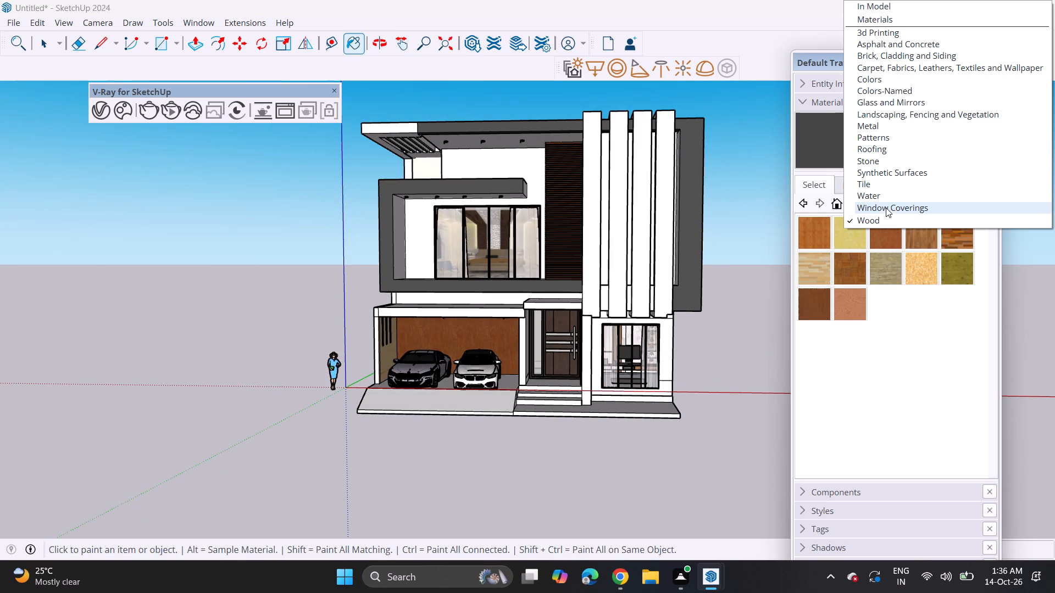
{"action": "left_click", "coordinate": [902, 166]}
{"action": "left_click", "coordinate": [891, 234]}
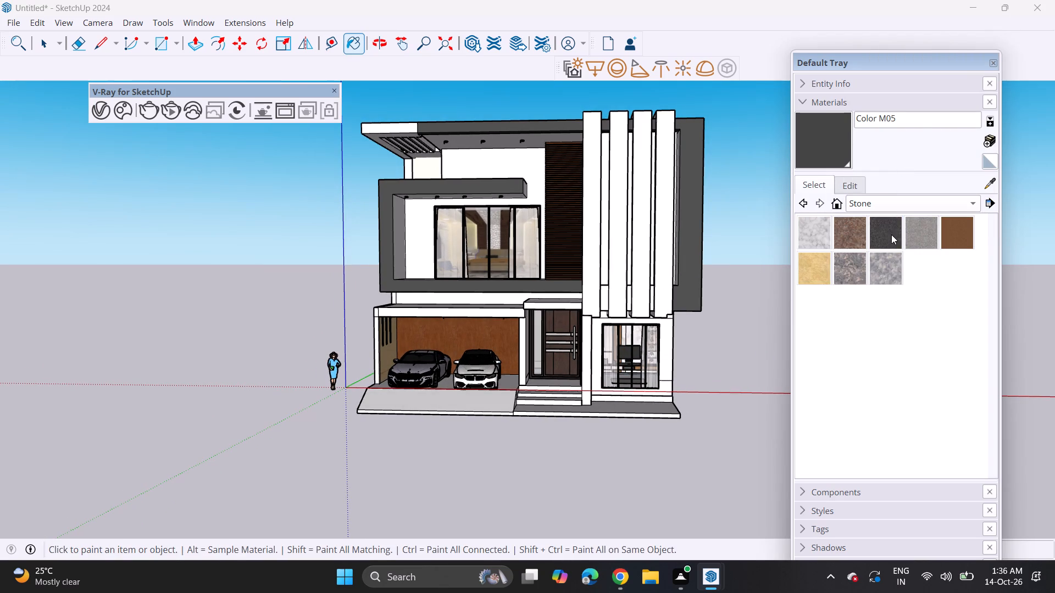
{"action": "left_click", "coordinate": [690, 199]}
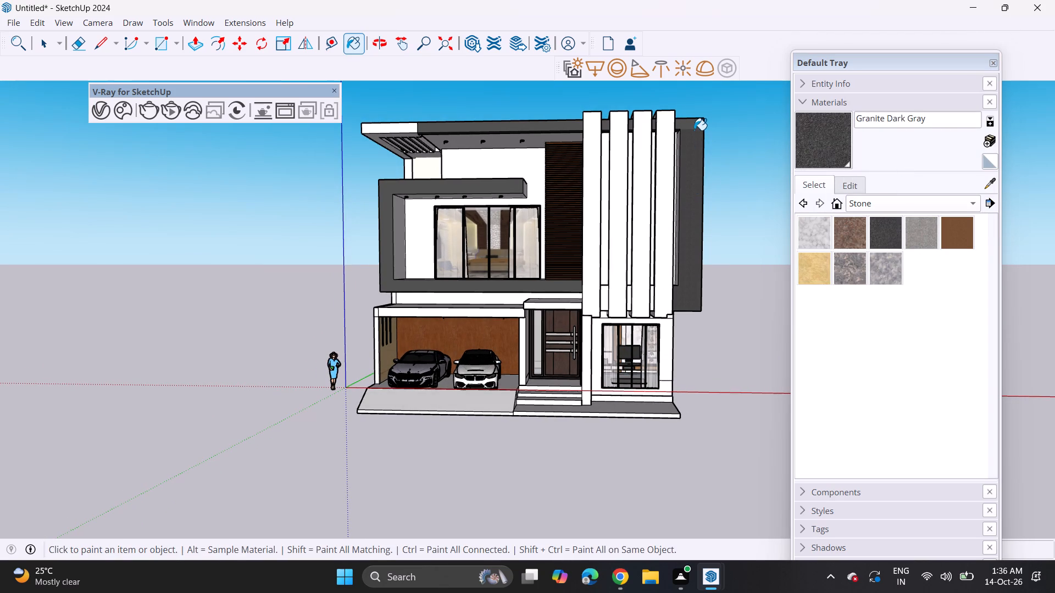
{"action": "left_click", "coordinate": [694, 130]}
{"action": "left_click", "coordinate": [537, 126]}
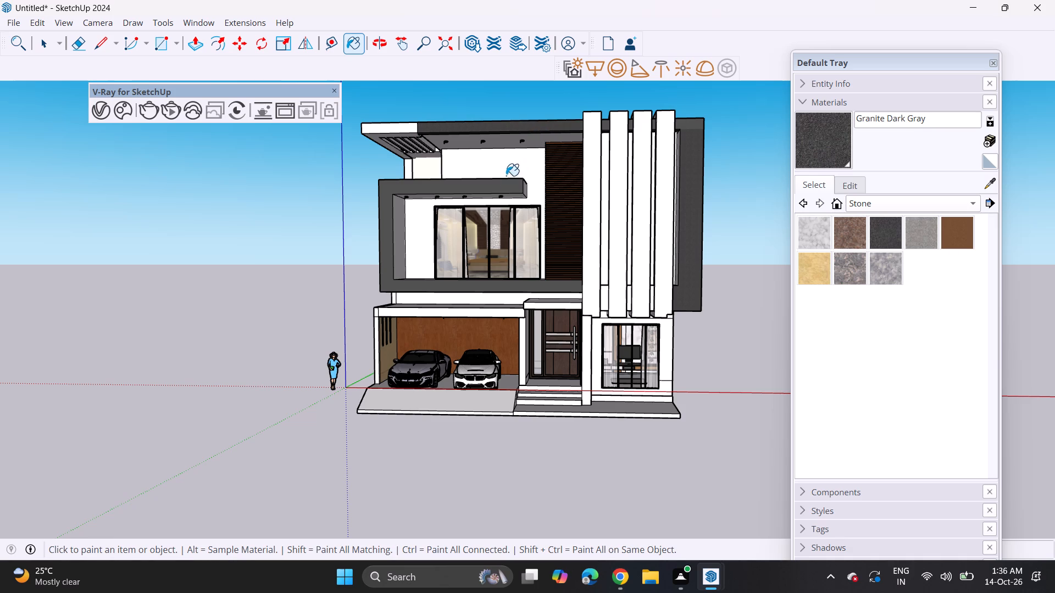
{"action": "left_click", "coordinate": [505, 182]}
Paint the front faces of the four tall vertical fins with the stone material Carrera Marble.
{"action": "left_click", "coordinate": [823, 237]}
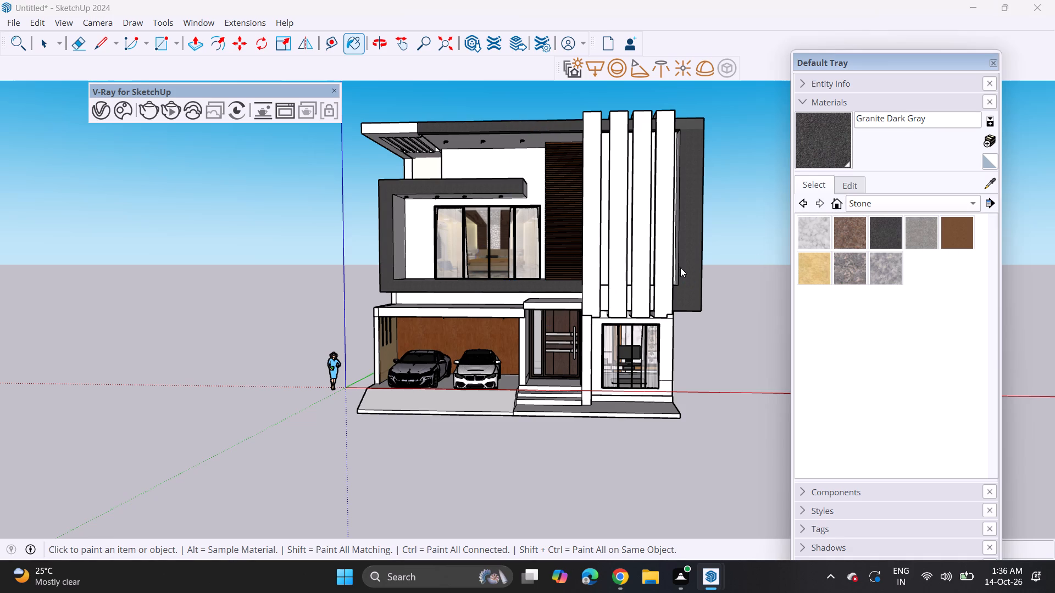
{"action": "left_click", "coordinate": [597, 250]}
{"action": "left_click", "coordinate": [614, 240]}
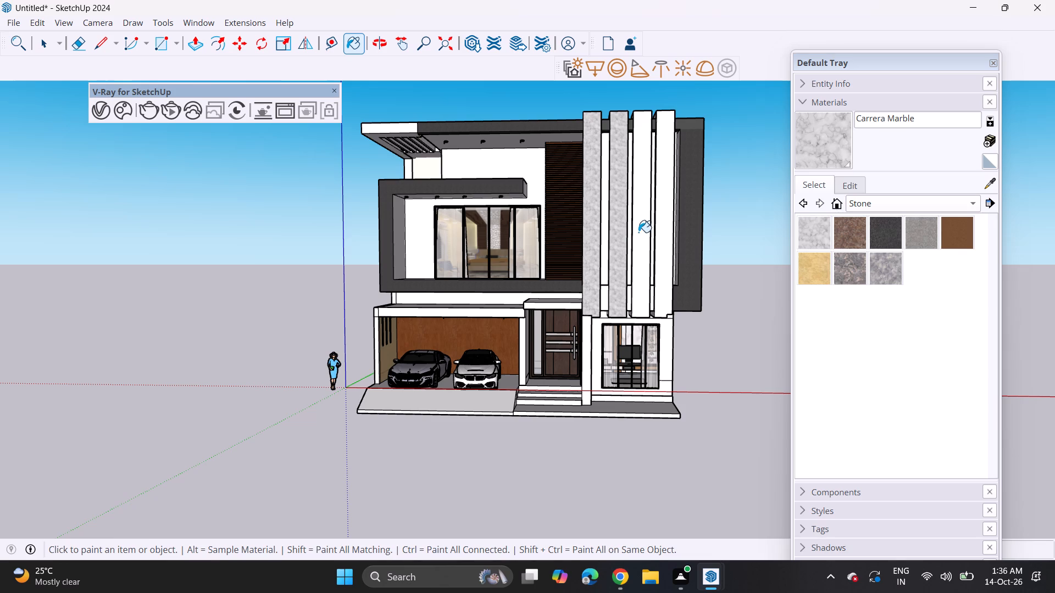
{"action": "left_click", "coordinate": [638, 232]}
{"action": "left_click", "coordinate": [663, 236]}
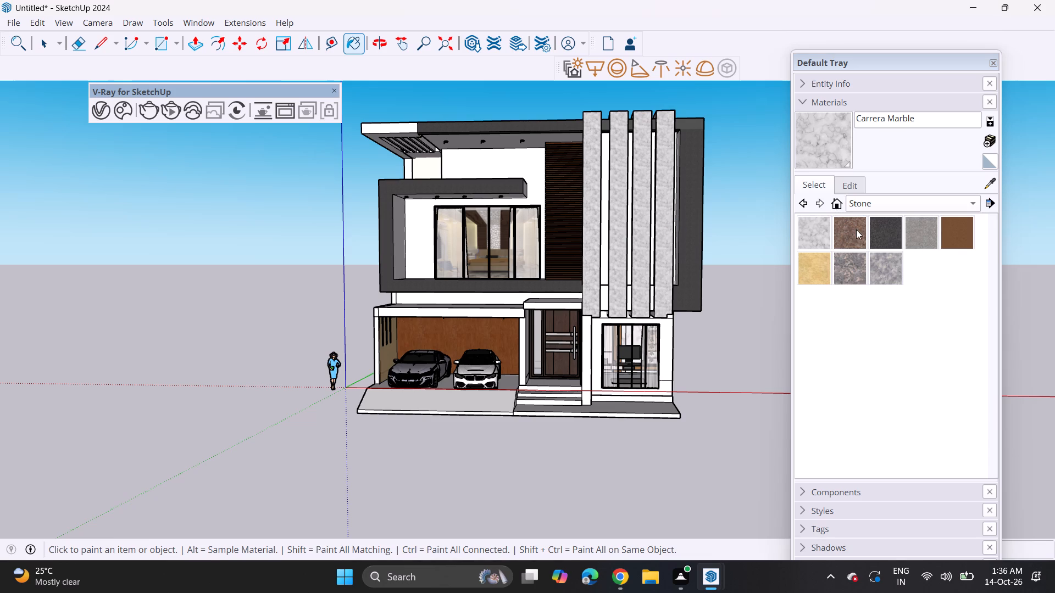
Set the Carrera Marble texture width to 500 and raise the material's brightness to near maximum.
{"action": "left_click", "coordinate": [857, 184]}
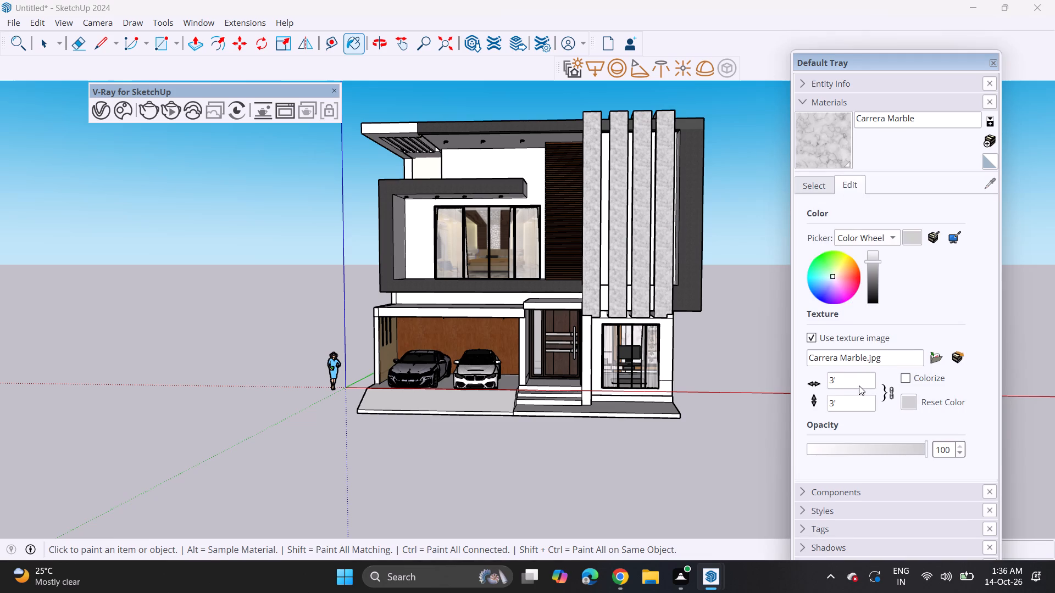
{"action": "left_click", "coordinate": [858, 383]}
{"action": "key", "text": "BackSpace"}
{"action": "key", "text": "BackSpace"}
{"action": "key", "text": "BackSpace"}
{"action": "key", "text": "BackSpace"}
{"action": "type", "text": "500"}
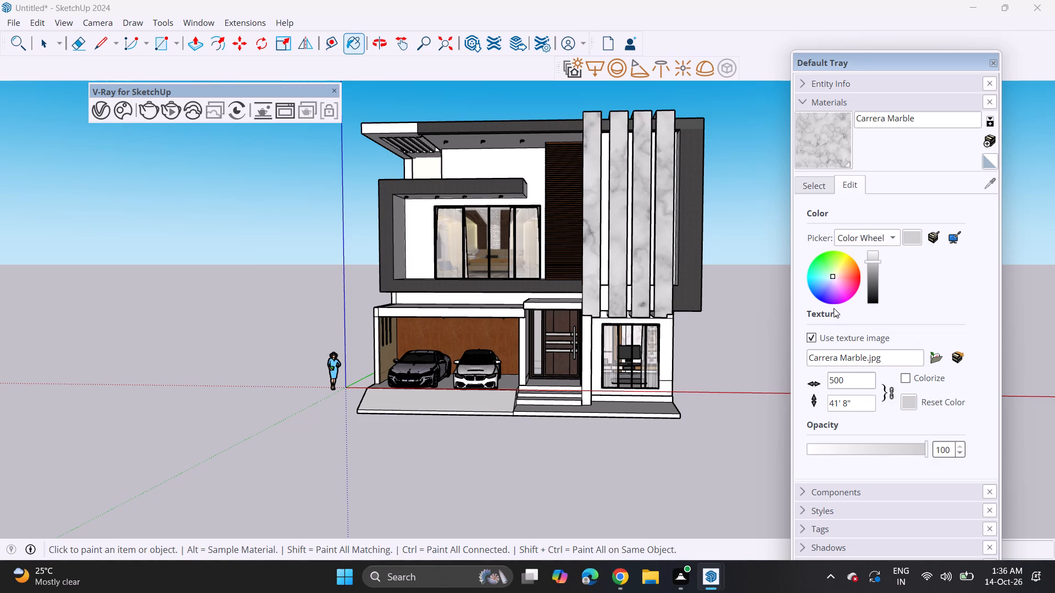
{"action": "left_click_drag", "start_coordinate": [868, 261], "coordinate": [871, 242]}
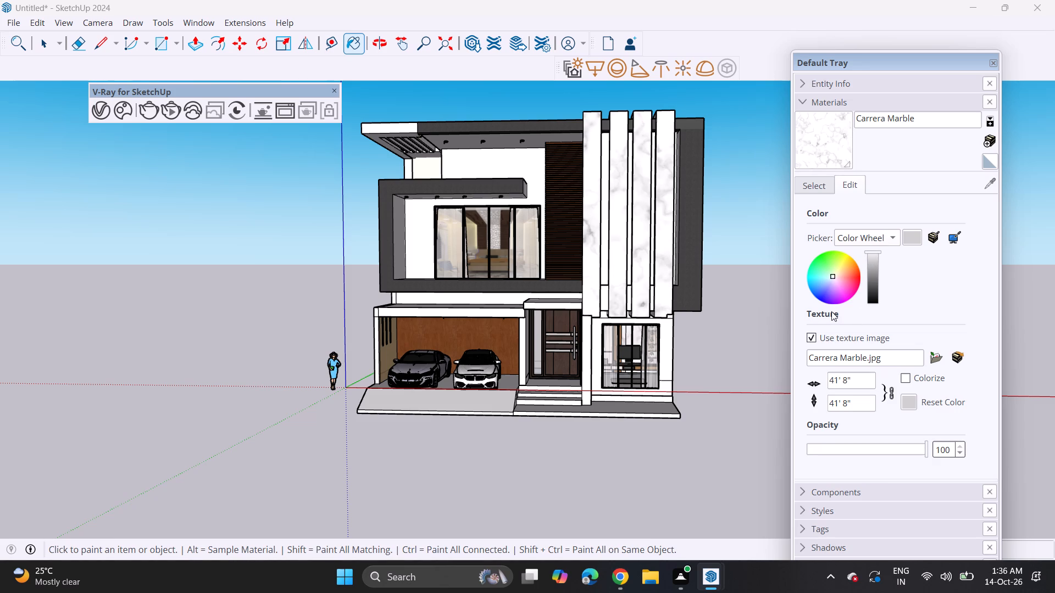
{"action": "left_click", "coordinate": [875, 255]}
Paint the driveway ramp, the garage floor and the front platform with the tile material Tile Grey.
{"action": "left_click", "coordinate": [807, 184]}
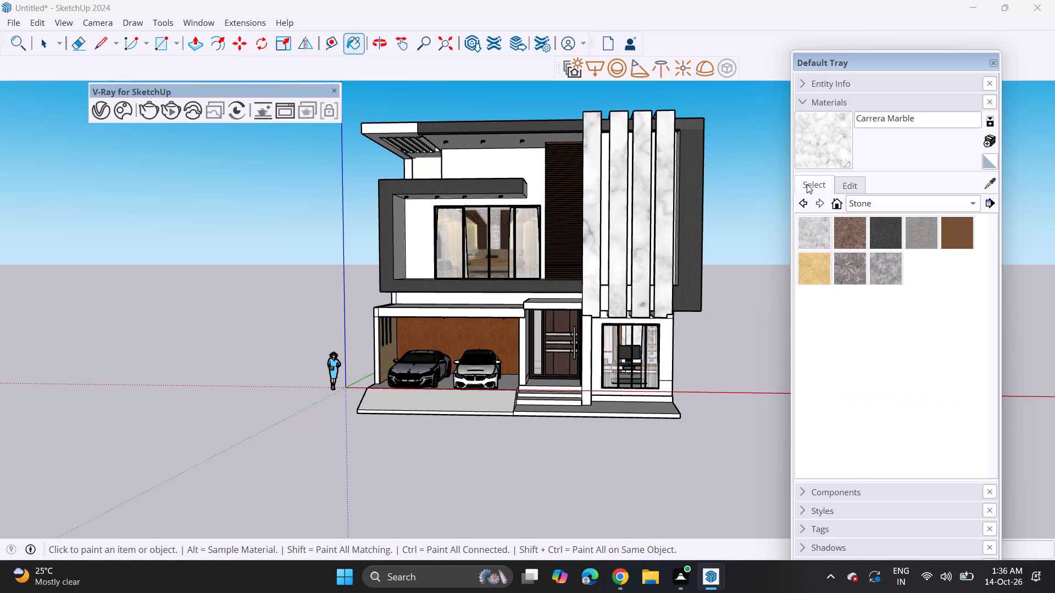
{"action": "left_click", "coordinate": [867, 202]}
{"action": "left_click", "coordinate": [871, 223]}
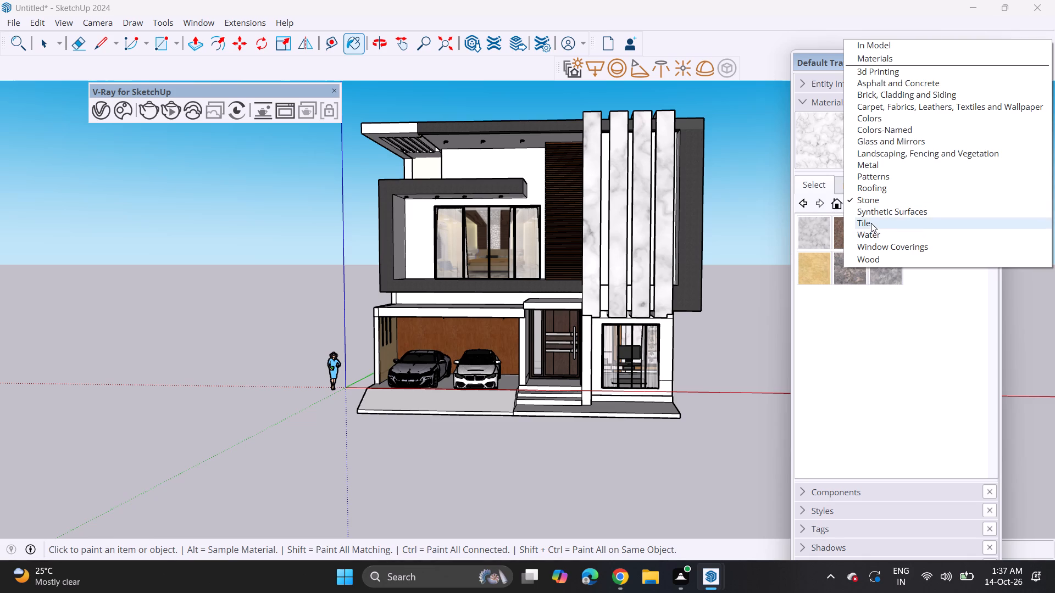
{"action": "scroll", "coordinate": [927, 380], "scroll_direction": "down", "scroll_amount": 3}
{"action": "left_click", "coordinate": [917, 342]}
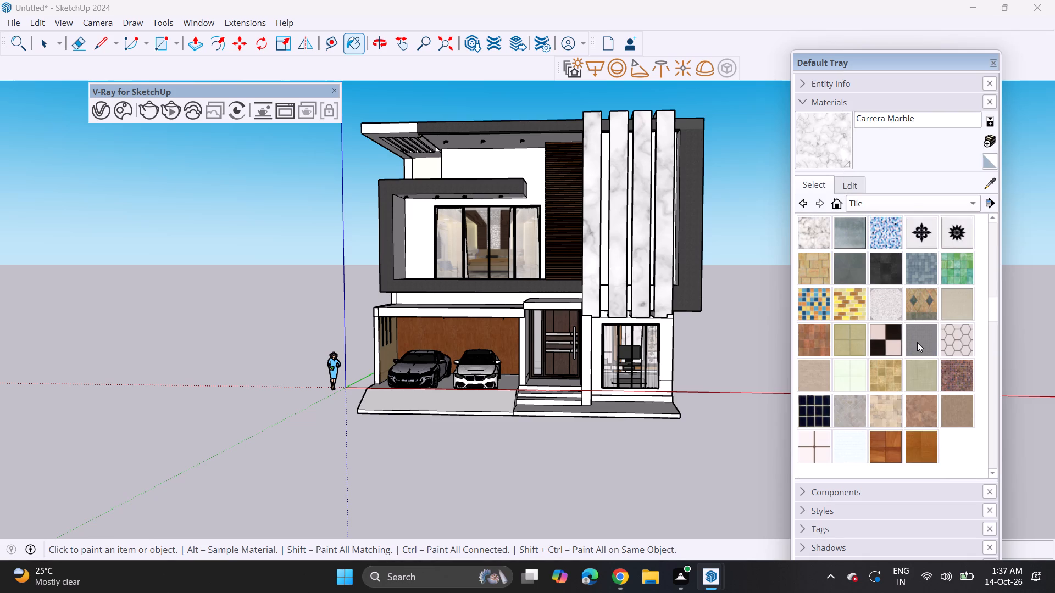
{"action": "left_click", "coordinate": [472, 410]}
{"action": "left_click", "coordinate": [503, 386]}
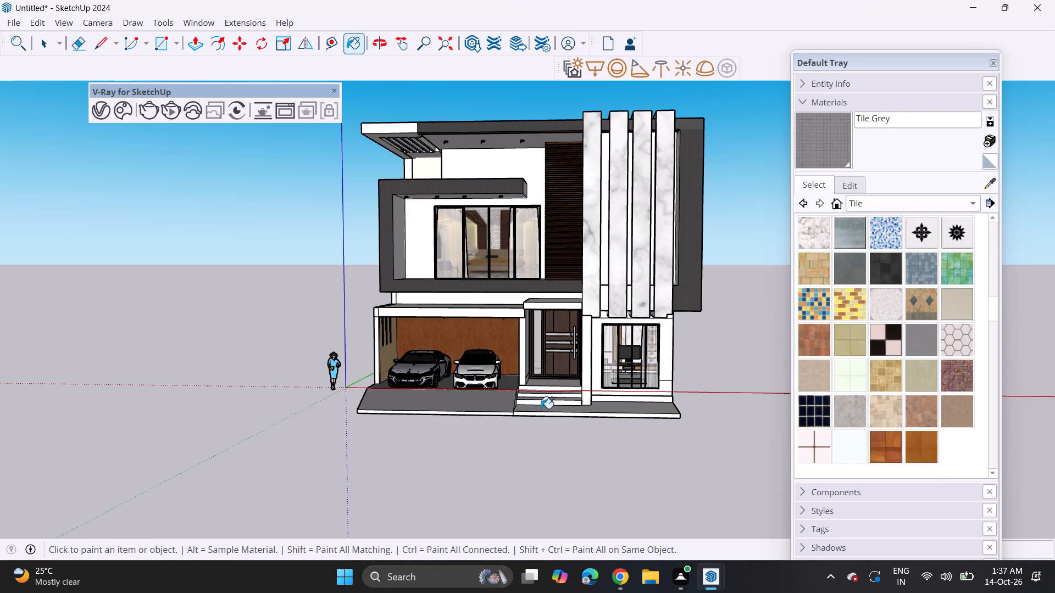
{"action": "left_click", "coordinate": [541, 409]}
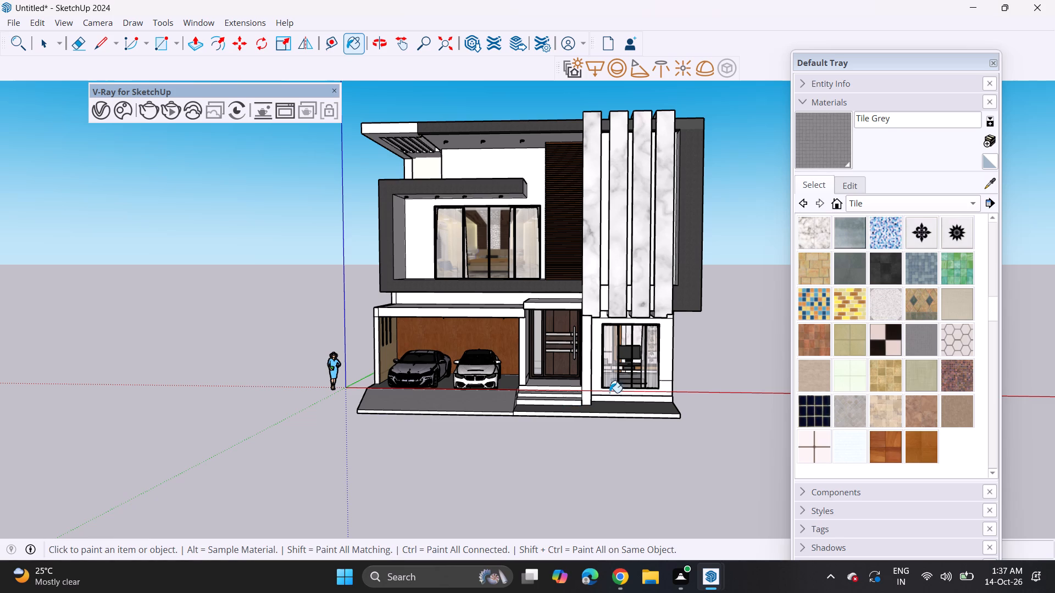
Paint the three entrance step risers and the landing in front of the door with Tile Grey.
{"action": "scroll", "coordinate": [564, 399], "scroll_direction": "up", "scroll_amount": 11}
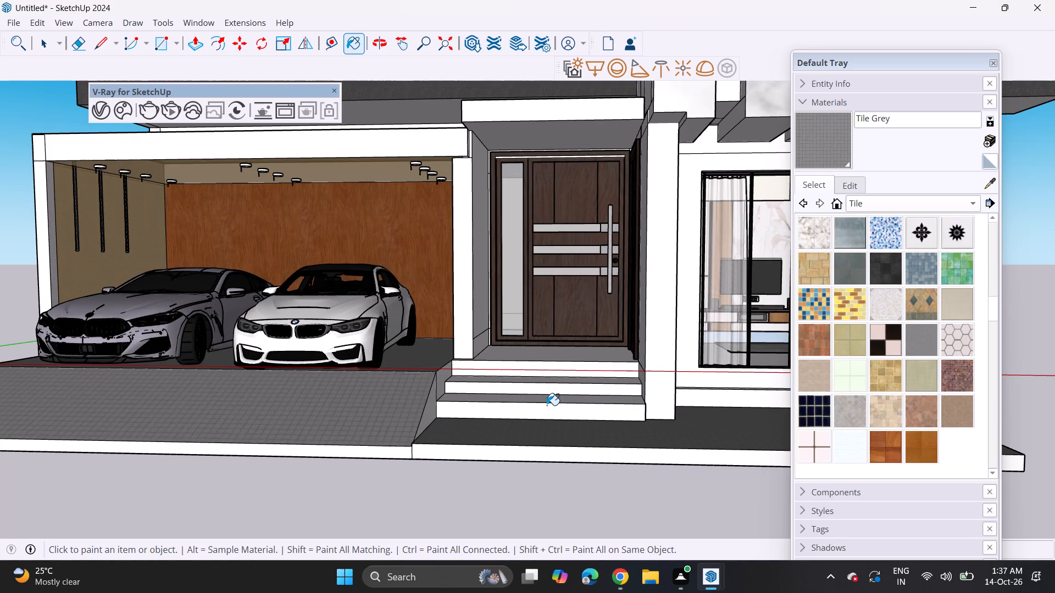
{"action": "left_click", "coordinate": [548, 407]}
{"action": "left_click", "coordinate": [559, 389]}
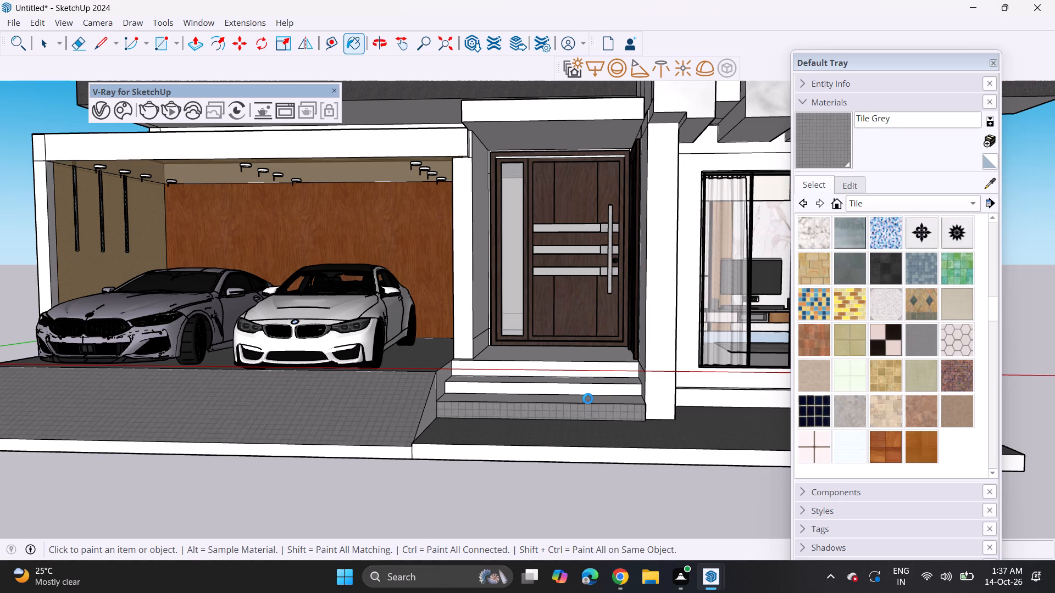
{"action": "left_click", "coordinate": [592, 371]}
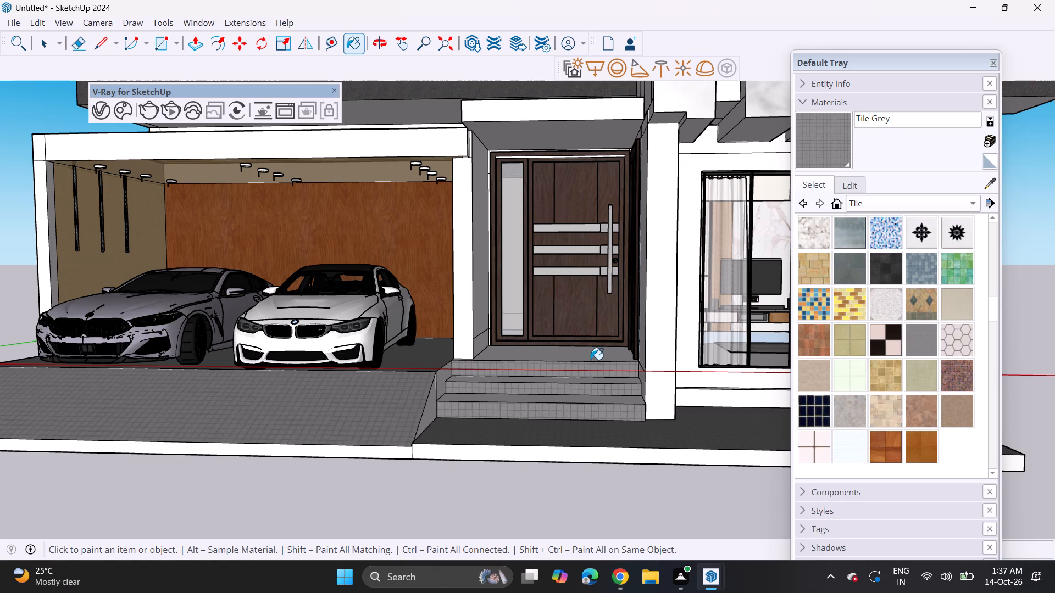
{"action": "left_click", "coordinate": [591, 360]}
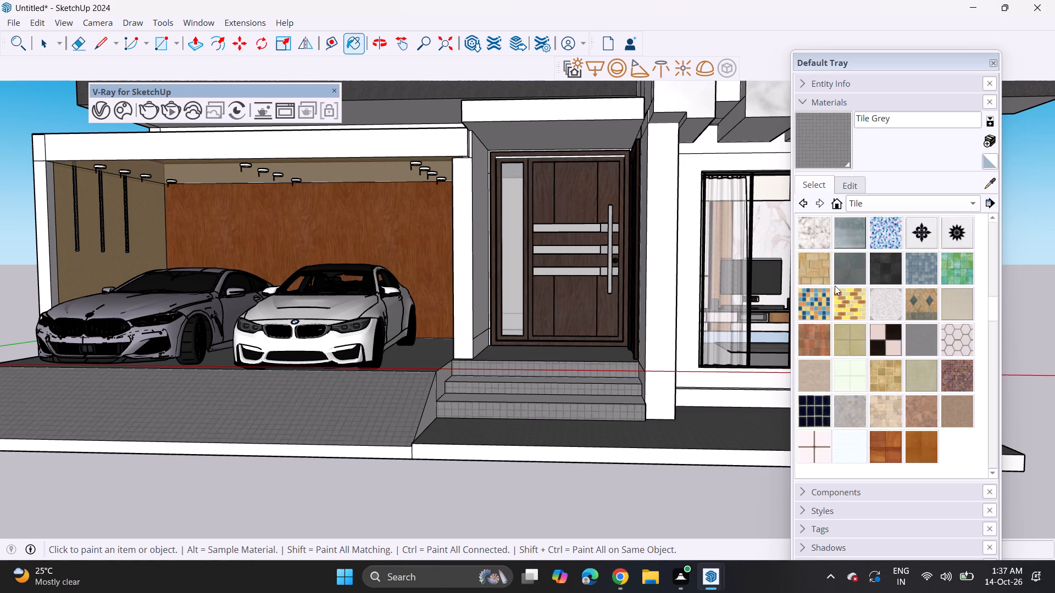
Set the Tile Grey texture width to 600 to enlarge the tiles on the ramp, steps and platform.
{"action": "left_click", "coordinate": [846, 190]}
{"action": "left_click", "coordinate": [853, 368]}
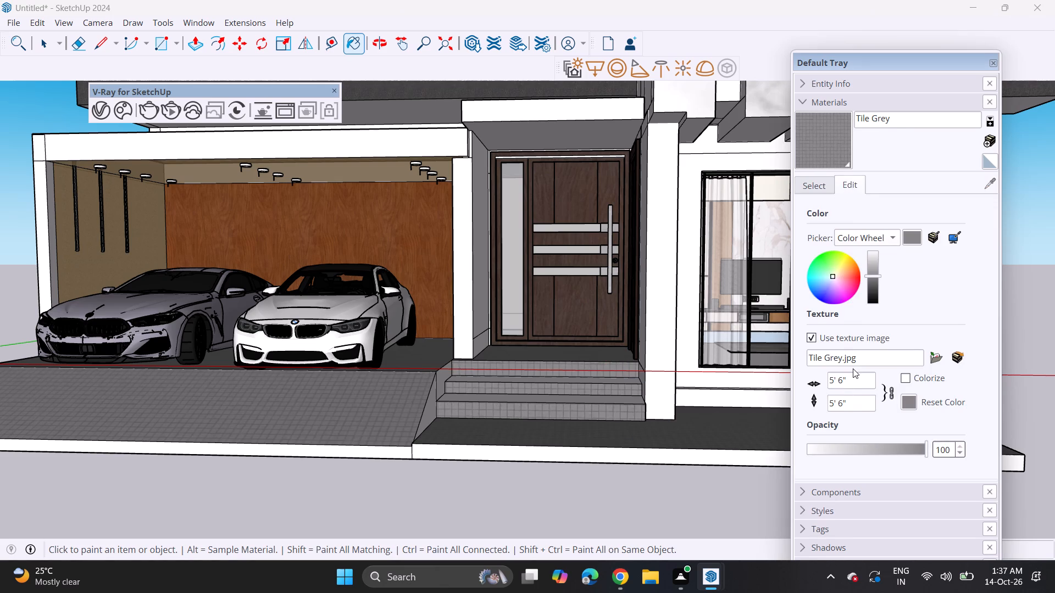
{"action": "left_click", "coordinate": [850, 381]}
{"action": "key", "text": "BackSpace"}
{"action": "key", "text": "BackSpace"}
{"action": "key", "text": "BackSpace"}
{"action": "key", "text": "BackSpace"}
{"action": "key", "text": "BackSpace"}
{"action": "key", "text": "6"}
{"action": "type", "text": "00"}
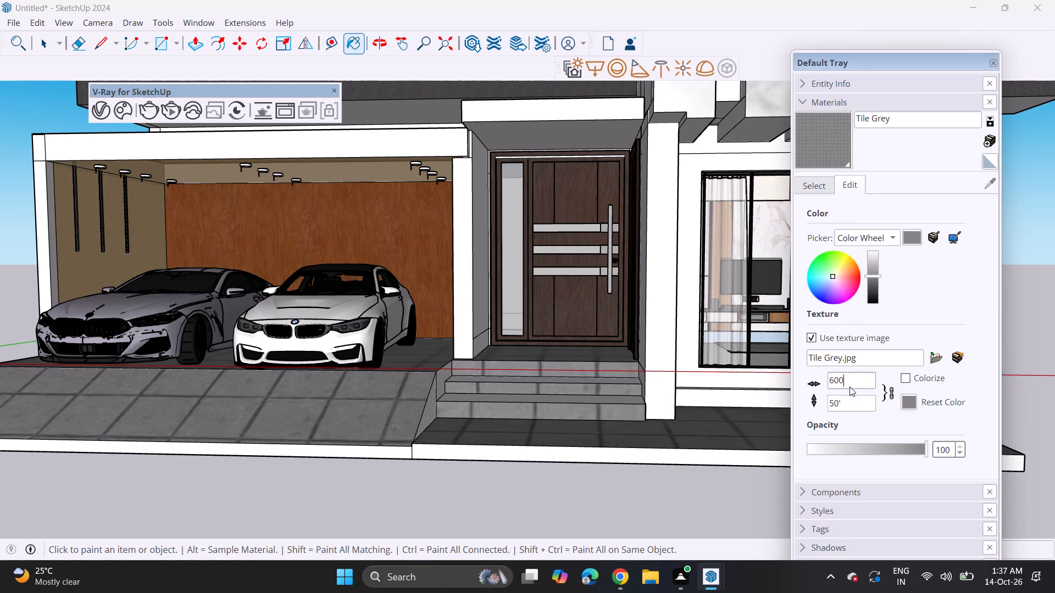
{"action": "scroll", "coordinate": [610, 458], "scroll_direction": "down", "scroll_amount": 8}
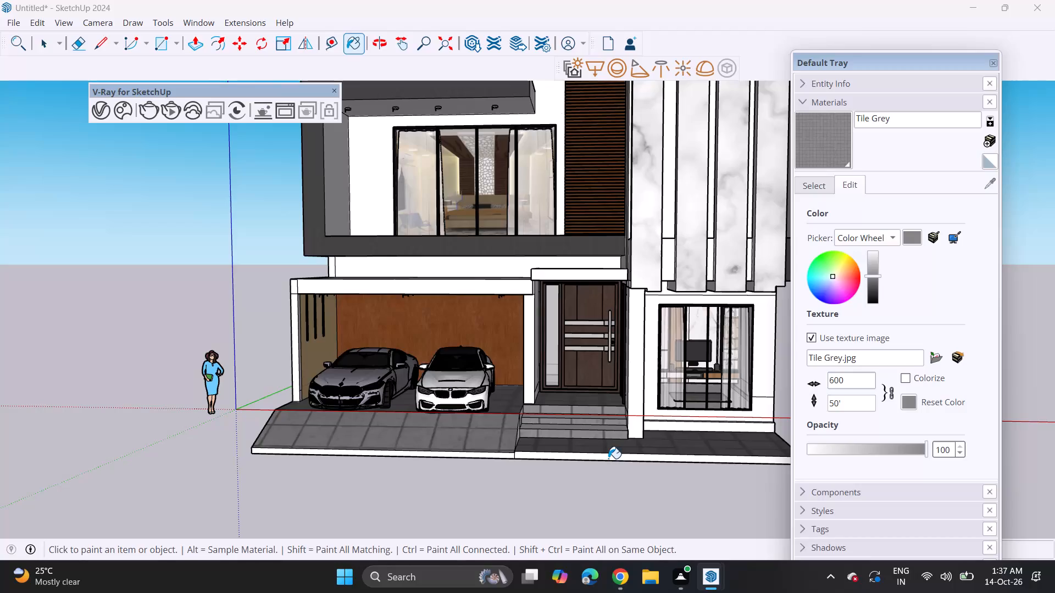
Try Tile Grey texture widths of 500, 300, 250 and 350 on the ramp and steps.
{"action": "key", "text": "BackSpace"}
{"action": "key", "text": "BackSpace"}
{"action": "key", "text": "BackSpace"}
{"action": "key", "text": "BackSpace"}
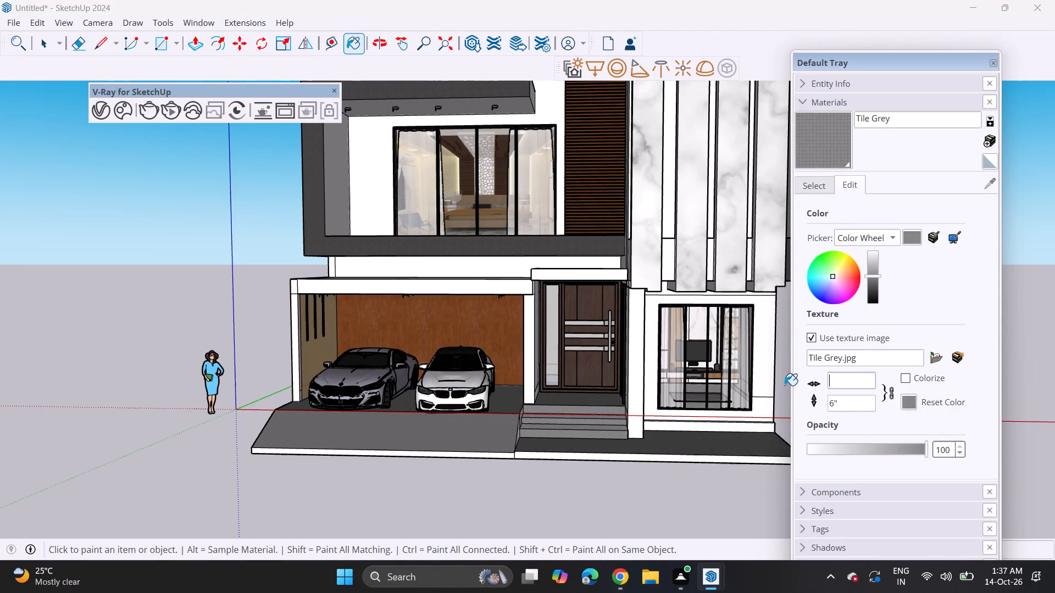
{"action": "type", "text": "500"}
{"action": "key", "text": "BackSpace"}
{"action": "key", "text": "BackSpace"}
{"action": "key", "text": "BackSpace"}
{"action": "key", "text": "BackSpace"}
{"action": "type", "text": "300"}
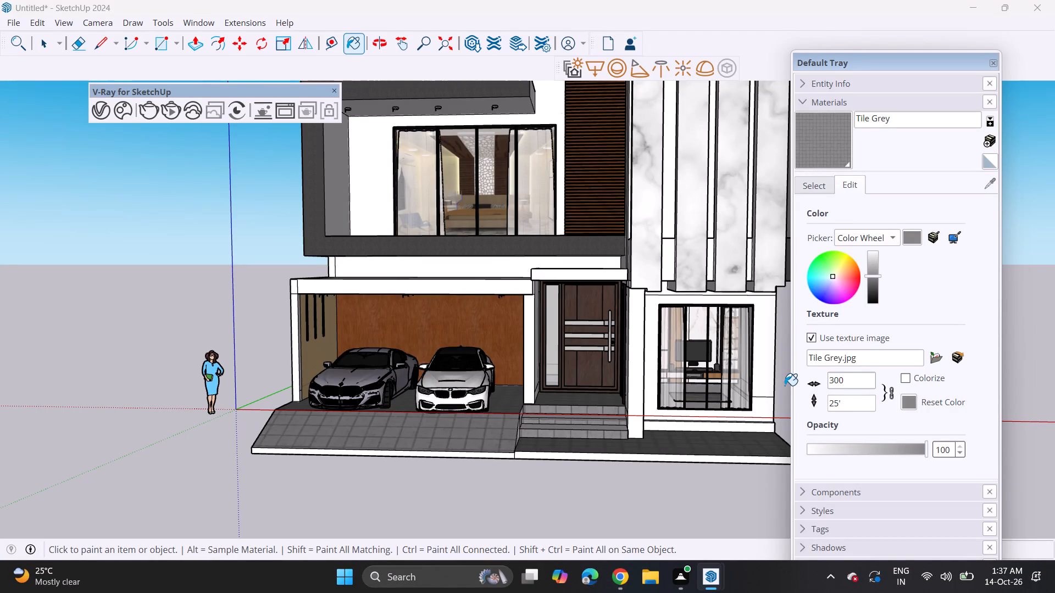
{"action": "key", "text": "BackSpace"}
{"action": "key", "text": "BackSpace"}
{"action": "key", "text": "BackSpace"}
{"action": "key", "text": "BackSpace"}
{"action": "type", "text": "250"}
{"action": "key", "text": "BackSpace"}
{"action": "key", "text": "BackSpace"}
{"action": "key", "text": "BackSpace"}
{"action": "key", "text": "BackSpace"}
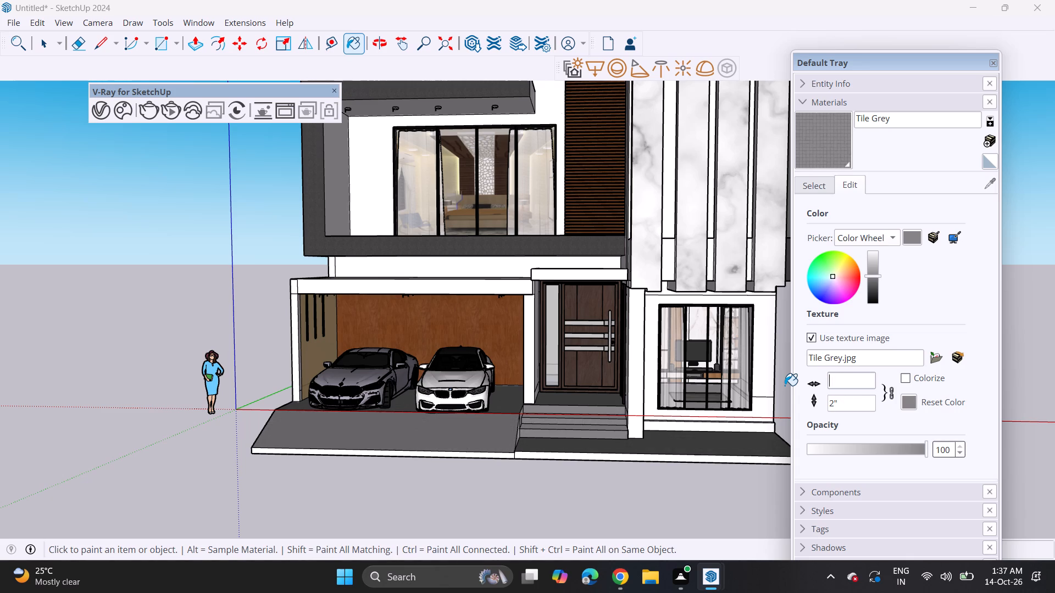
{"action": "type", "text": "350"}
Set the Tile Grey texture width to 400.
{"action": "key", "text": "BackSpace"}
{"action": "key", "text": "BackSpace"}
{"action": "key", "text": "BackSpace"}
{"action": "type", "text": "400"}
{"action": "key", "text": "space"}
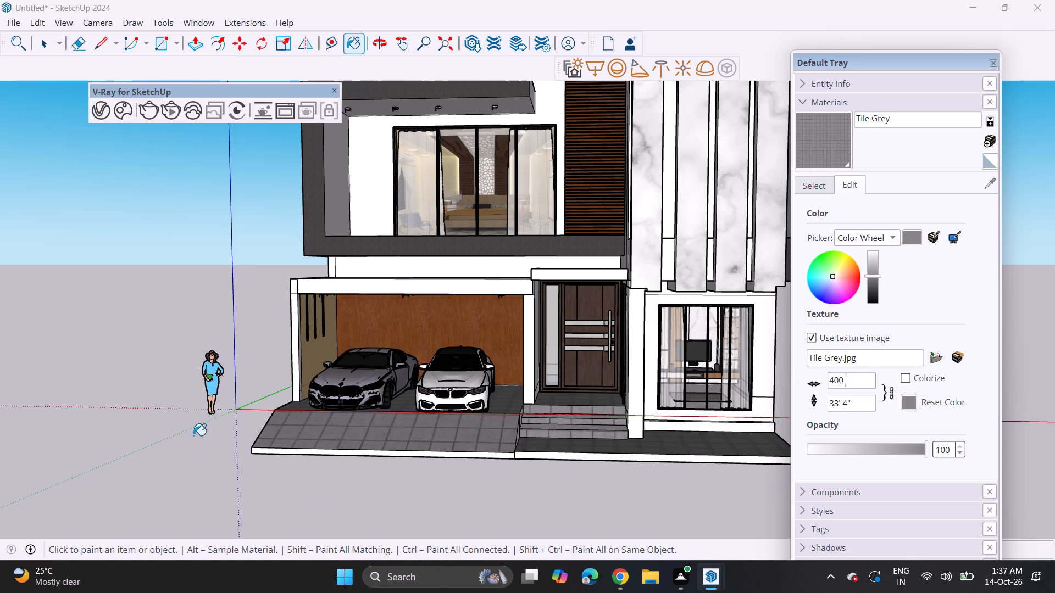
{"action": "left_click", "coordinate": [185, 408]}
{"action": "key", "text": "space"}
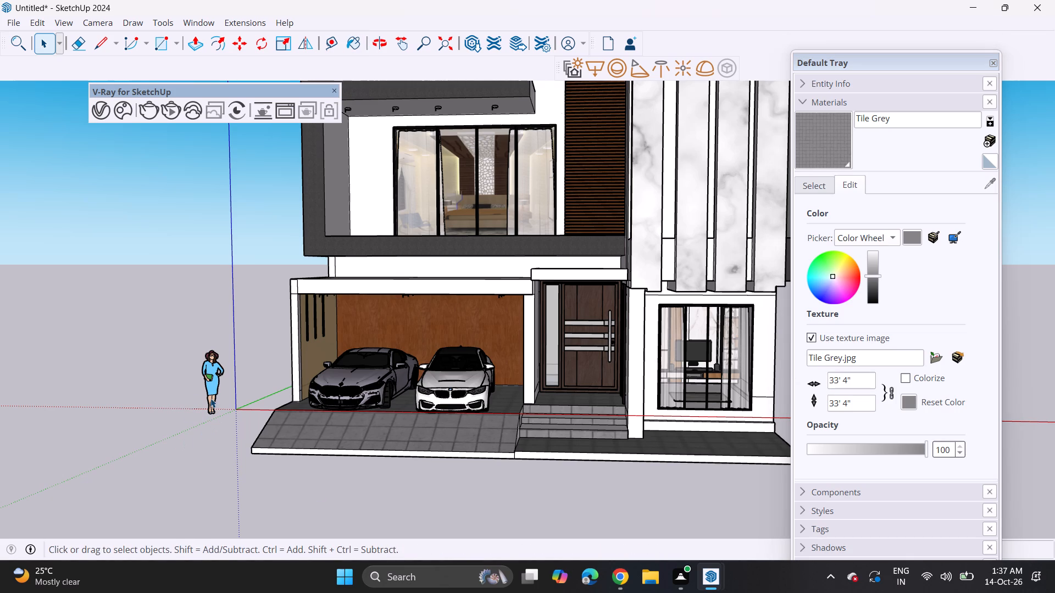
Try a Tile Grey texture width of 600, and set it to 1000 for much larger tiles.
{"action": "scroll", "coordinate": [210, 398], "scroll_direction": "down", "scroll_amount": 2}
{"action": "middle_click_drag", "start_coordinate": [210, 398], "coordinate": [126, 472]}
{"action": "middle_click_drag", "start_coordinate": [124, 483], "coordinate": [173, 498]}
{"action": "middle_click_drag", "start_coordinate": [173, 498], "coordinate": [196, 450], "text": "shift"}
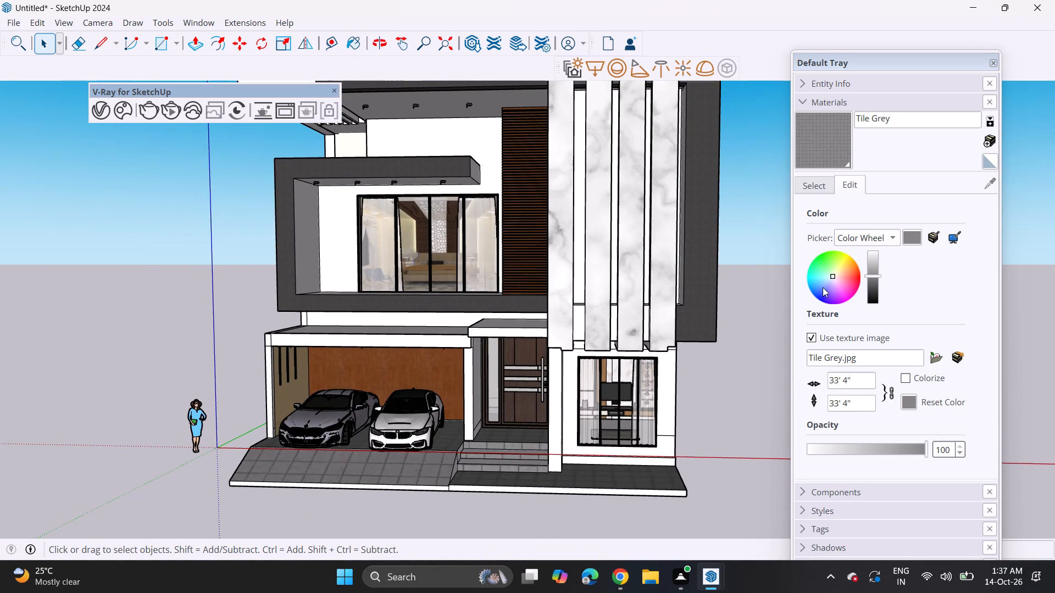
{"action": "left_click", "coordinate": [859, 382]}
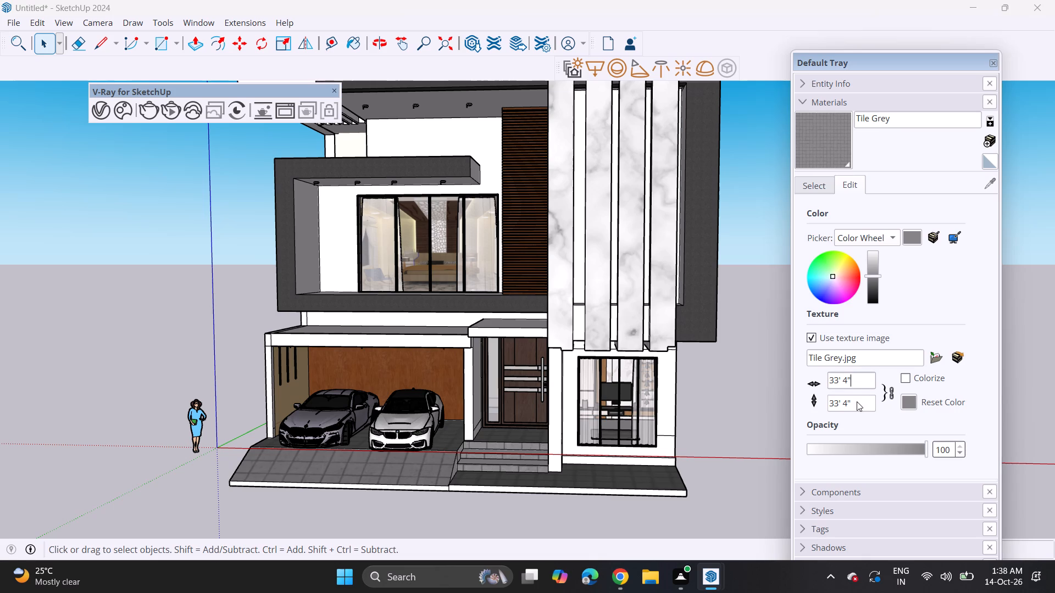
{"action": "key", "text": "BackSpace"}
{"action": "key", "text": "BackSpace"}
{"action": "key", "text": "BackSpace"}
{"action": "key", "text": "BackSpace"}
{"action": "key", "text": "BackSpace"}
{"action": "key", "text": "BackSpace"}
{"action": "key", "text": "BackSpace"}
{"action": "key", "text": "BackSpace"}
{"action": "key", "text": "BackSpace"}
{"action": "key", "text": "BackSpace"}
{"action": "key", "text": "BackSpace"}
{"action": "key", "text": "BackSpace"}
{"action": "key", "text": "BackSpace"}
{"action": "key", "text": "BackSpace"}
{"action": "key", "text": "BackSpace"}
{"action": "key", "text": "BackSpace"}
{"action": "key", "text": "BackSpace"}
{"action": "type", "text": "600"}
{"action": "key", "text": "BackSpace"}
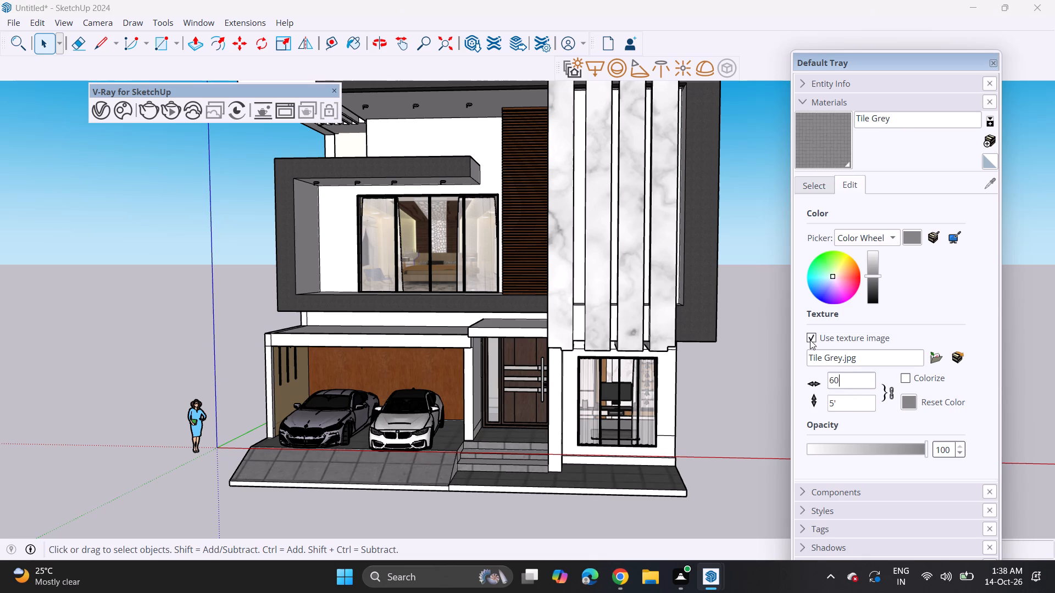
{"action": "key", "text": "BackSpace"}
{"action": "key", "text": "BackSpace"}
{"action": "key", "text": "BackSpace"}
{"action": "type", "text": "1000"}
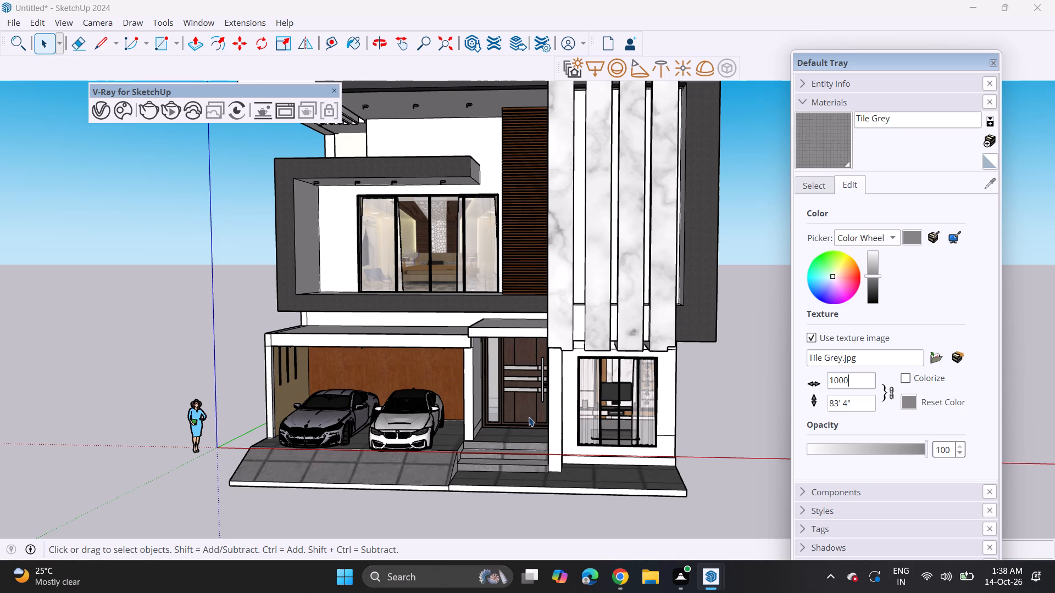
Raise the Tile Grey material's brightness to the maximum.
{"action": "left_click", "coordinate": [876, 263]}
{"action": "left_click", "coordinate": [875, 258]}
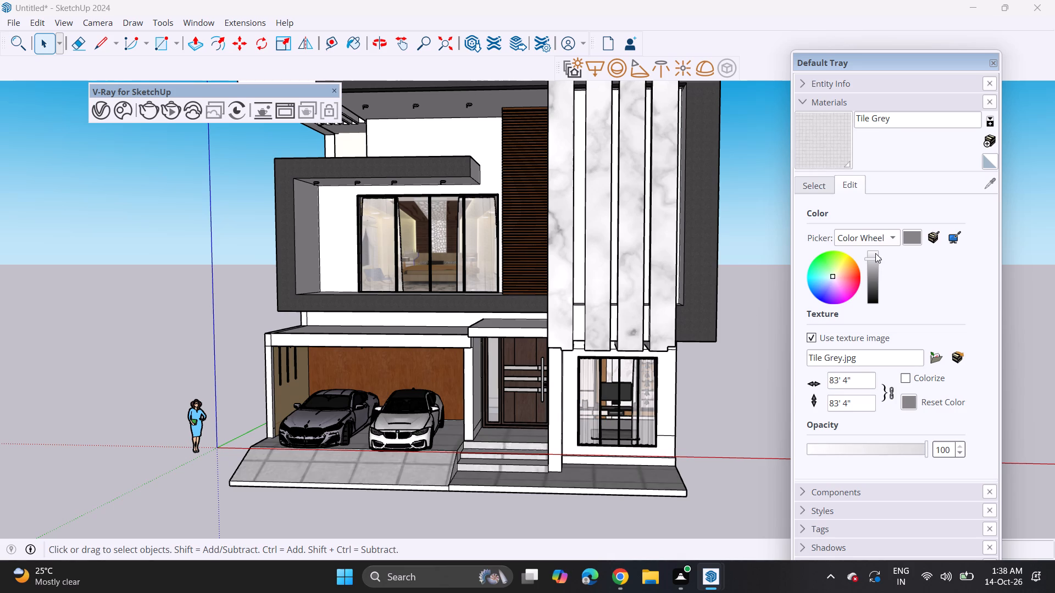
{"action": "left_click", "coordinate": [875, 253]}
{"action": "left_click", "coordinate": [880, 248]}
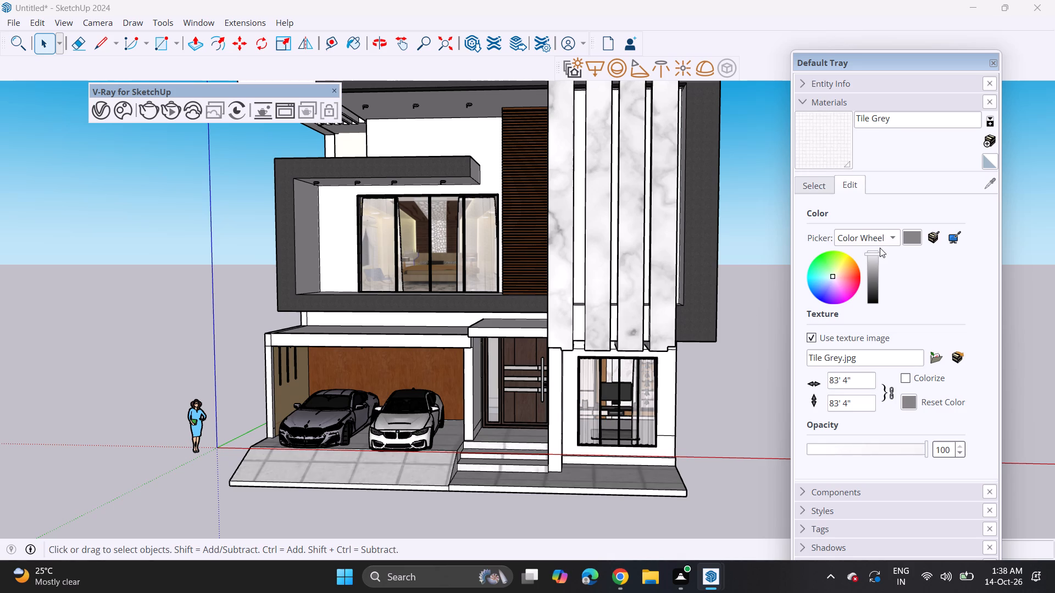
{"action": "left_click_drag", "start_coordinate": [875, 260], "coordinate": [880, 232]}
Paint the driveway ramp, the garage floor and the front platform with the light grey Color M01 from the Colors collection.
{"action": "left_click", "coordinate": [814, 191]}
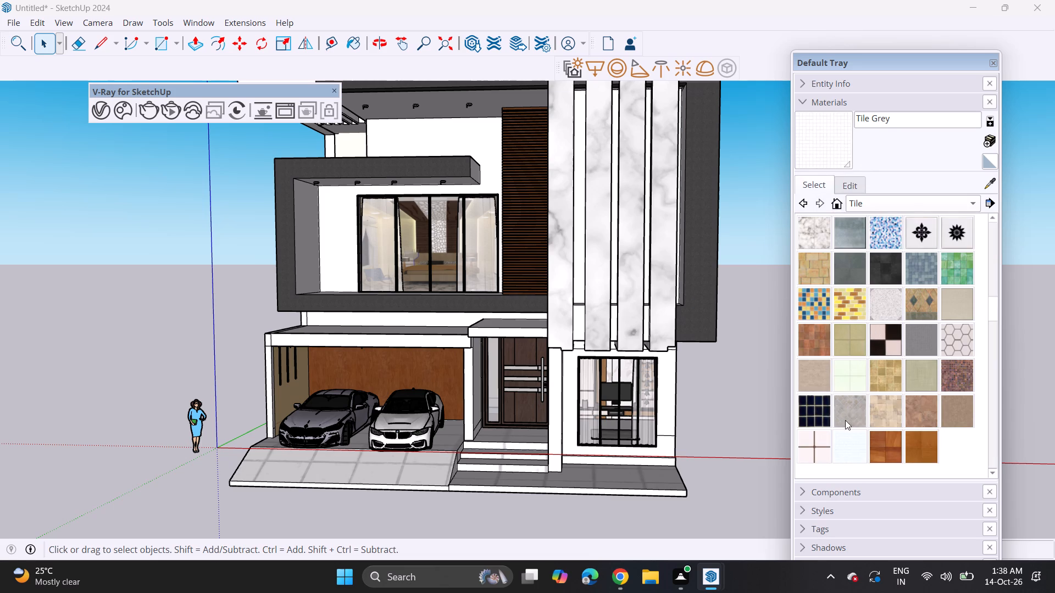
{"action": "scroll", "coordinate": [877, 417], "scroll_direction": "down", "scroll_amount": 2}
{"action": "scroll", "coordinate": [881, 414], "scroll_direction": "up", "scroll_amount": 3}
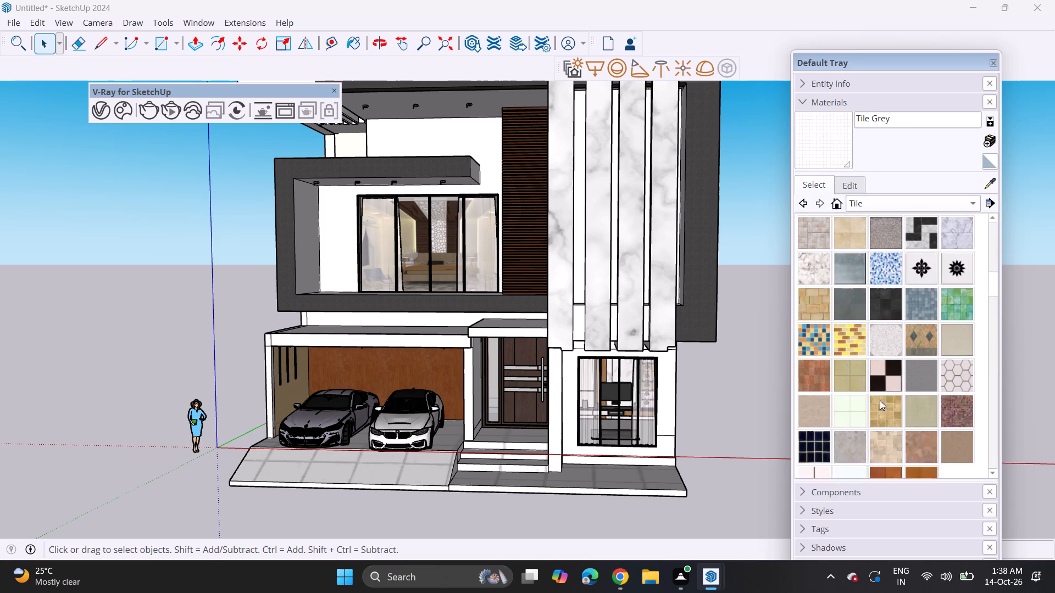
{"action": "scroll", "coordinate": [880, 400], "scroll_direction": "up", "scroll_amount": 2}
{"action": "left_click", "coordinate": [880, 205]}
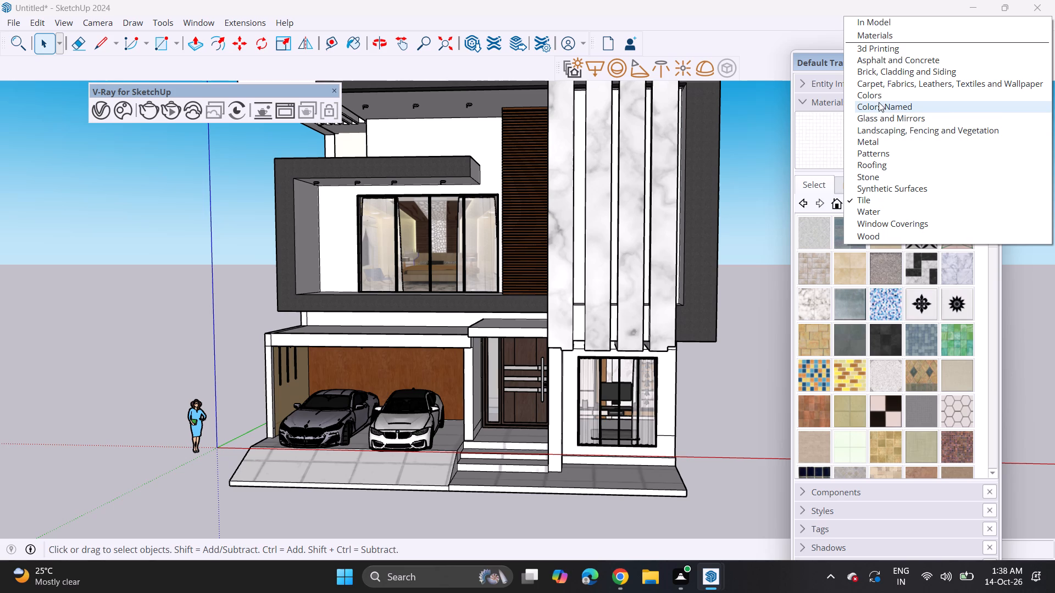
{"action": "left_click", "coordinate": [881, 95]}
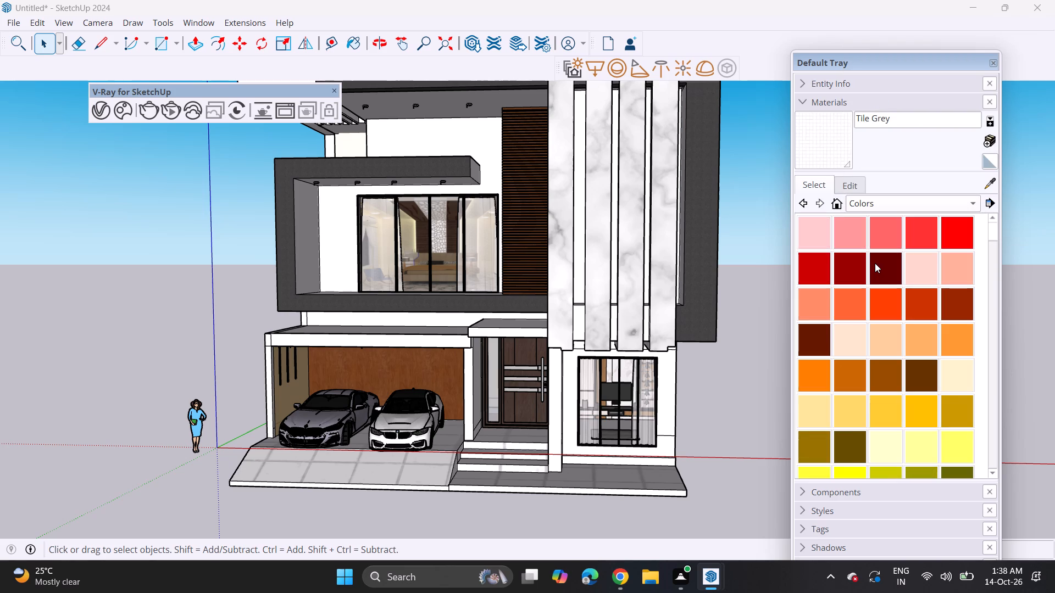
{"action": "scroll", "coordinate": [881, 316], "scroll_direction": "down", "scroll_amount": 17}
{"action": "left_click", "coordinate": [897, 332]}
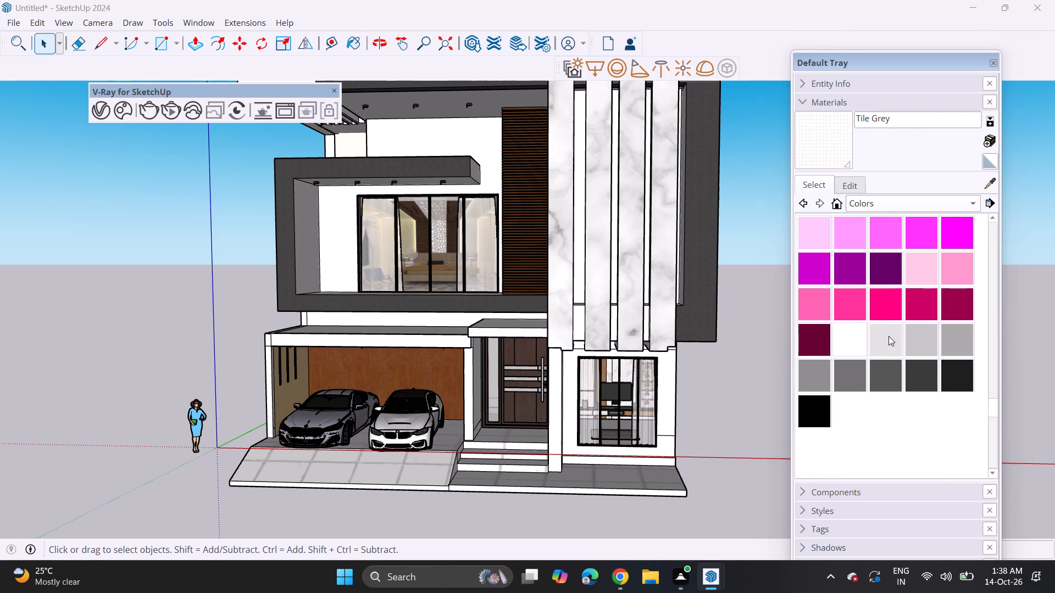
{"action": "left_click", "coordinate": [384, 478]}
{"action": "left_click", "coordinate": [436, 439]}
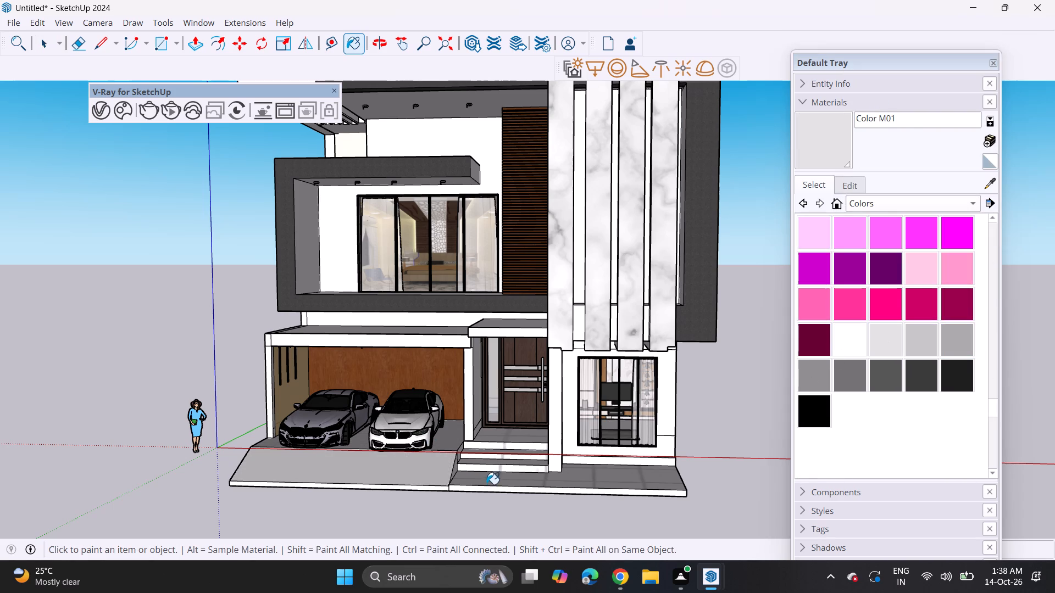
{"action": "left_click", "coordinate": [487, 484]}
Paint the entrance step risers and the landing in front of the door with Color M01.
{"action": "left_click", "coordinate": [503, 465]}
{"action": "left_click", "coordinate": [509, 451]}
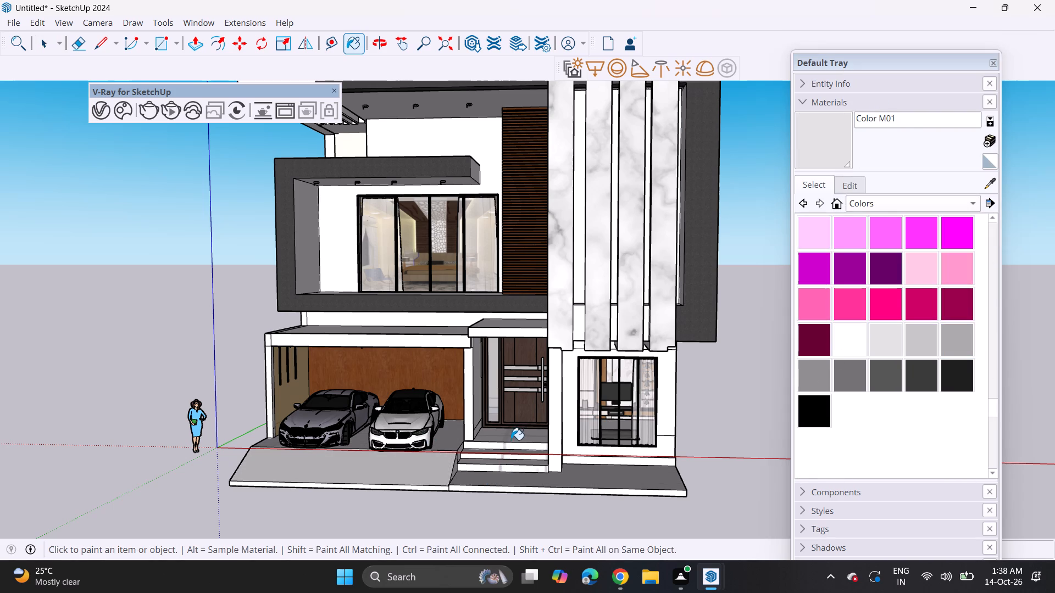
{"action": "left_click", "coordinate": [511, 440]}
{"action": "left_click", "coordinate": [509, 447]}
{"action": "left_click", "coordinate": [510, 458]}
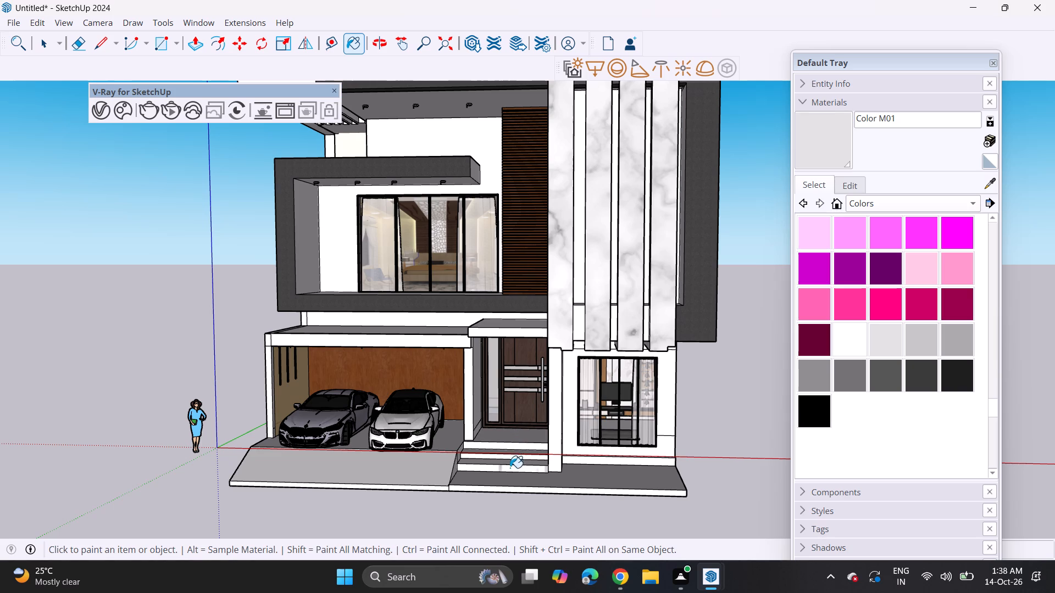
{"action": "left_click", "coordinate": [510, 469]}
Erase the leftover seam lines at the front corner of the garage canopy and pillar.
{"action": "scroll", "coordinate": [312, 379], "scroll_direction": "up", "scroll_amount": 1}
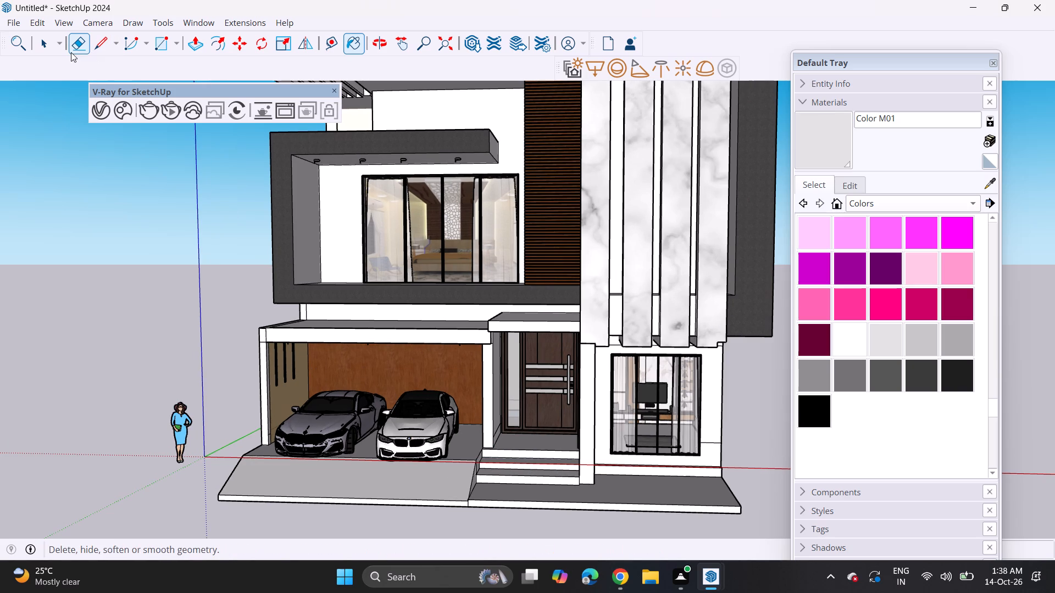
{"action": "left_click", "coordinate": [75, 48]}
{"action": "scroll", "coordinate": [218, 317], "scroll_direction": "up", "scroll_amount": 3}
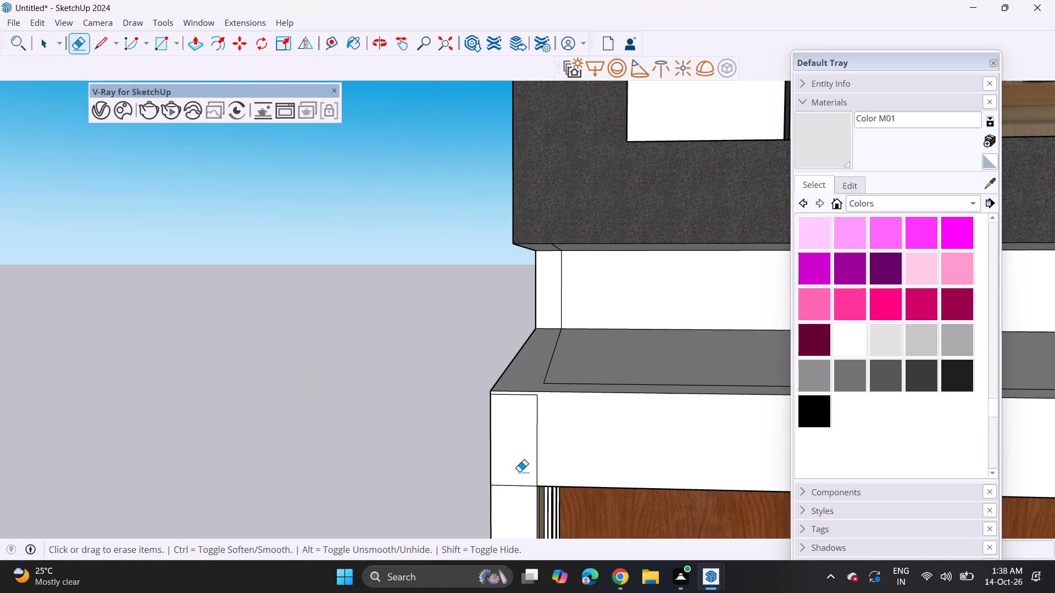
{"action": "left_click_drag", "start_coordinate": [521, 479], "coordinate": [522, 497]}
{"action": "left_click_drag", "start_coordinate": [522, 463], "coordinate": [564, 453]}
{"action": "left_click", "coordinate": [534, 395]}
{"action": "scroll", "coordinate": [504, 406], "scroll_direction": "down", "scroll_amount": 2}
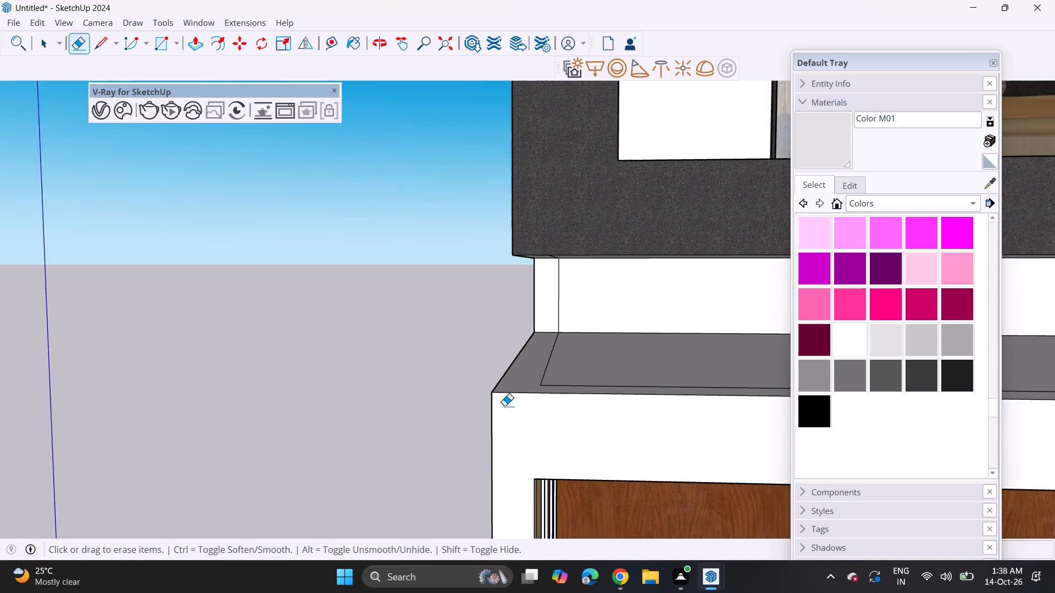
{"action": "scroll", "coordinate": [504, 406], "scroll_direction": "down", "scroll_amount": 15}
{"action": "middle_click_drag", "start_coordinate": [526, 443], "coordinate": [503, 437]}
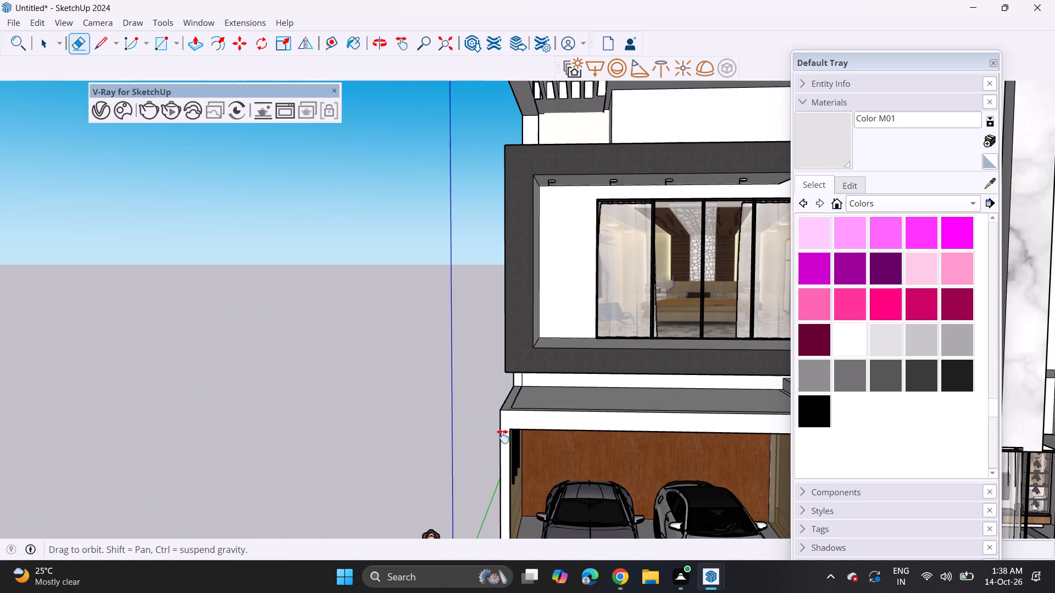
{"action": "middle_click_drag", "start_coordinate": [503, 437], "coordinate": [369, 393]}
{"action": "scroll", "coordinate": [367, 393], "scroll_direction": "down", "scroll_amount": 3}
{"action": "middle_click_drag", "start_coordinate": [399, 435], "coordinate": [358, 379], "text": "shift"}
{"action": "scroll", "coordinate": [385, 418], "scroll_direction": "up", "scroll_amount": 1, "text": "shift"}
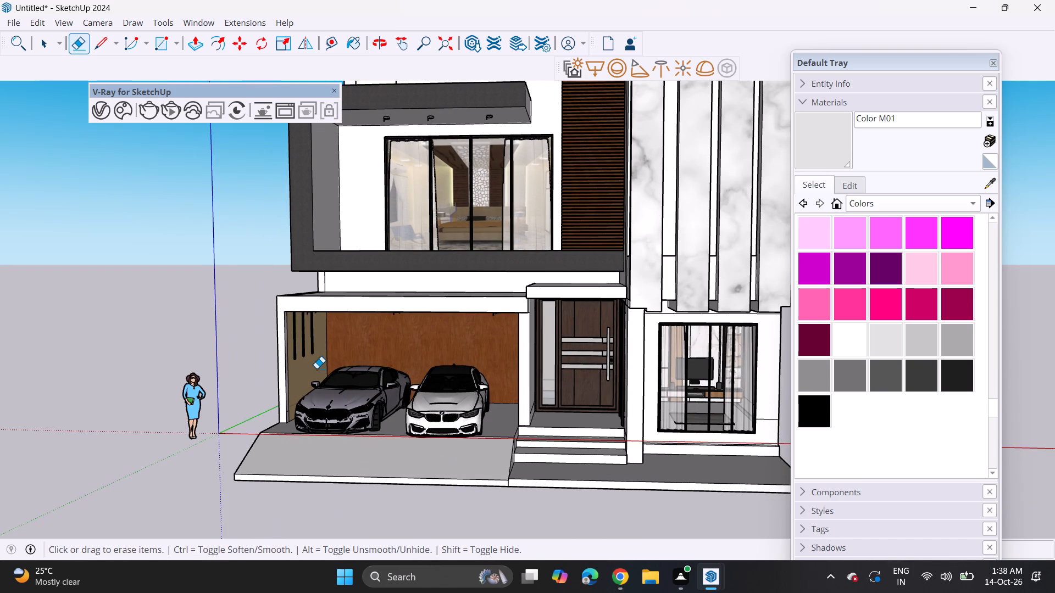
{"action": "scroll", "coordinate": [316, 368], "scroll_direction": "up", "scroll_amount": 6}
{"action": "left_click", "coordinate": [272, 452]}
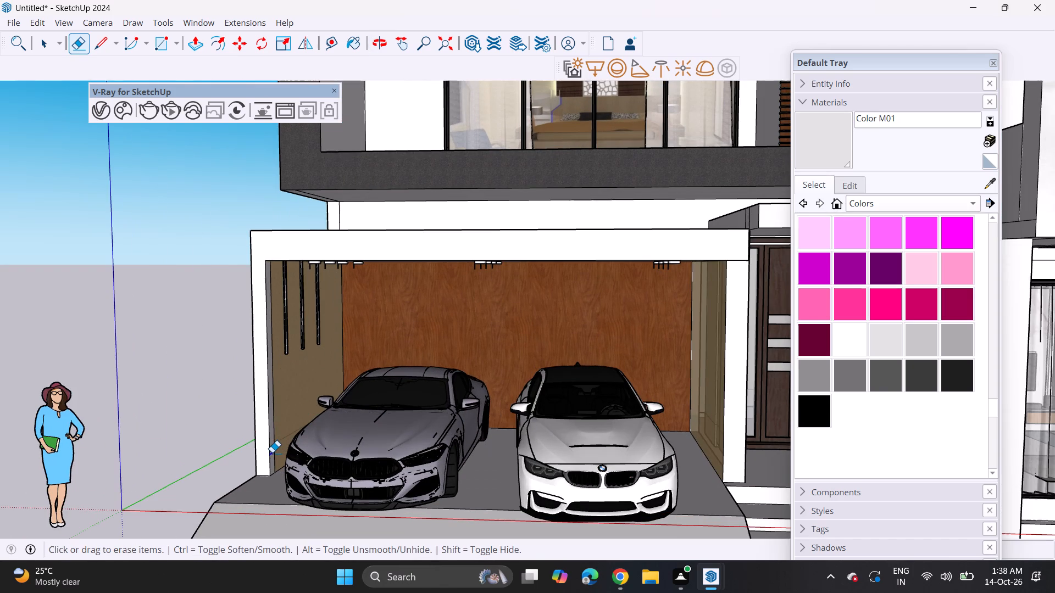
Sample Wood OSB from the garage's inner side wall and paint the adjoining strip beside the front pillar with it.
{"action": "left_click", "coordinate": [986, 185]}
{"action": "left_click", "coordinate": [280, 381]}
{"action": "left_click", "coordinate": [271, 396]}
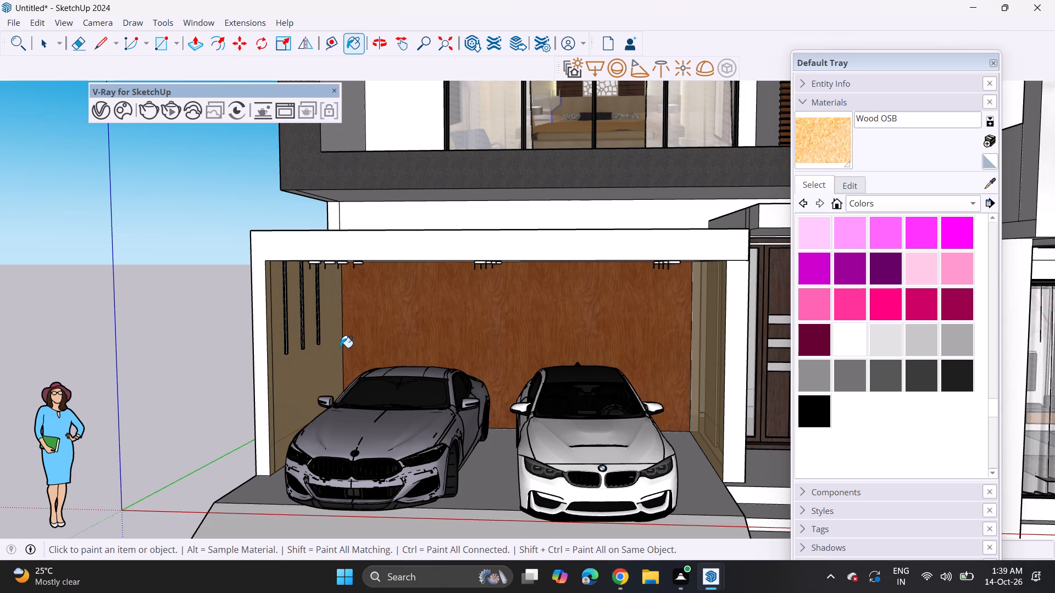
{"action": "scroll", "coordinate": [339, 351], "scroll_direction": "down", "scroll_amount": 5}
{"action": "scroll", "coordinate": [505, 407], "scroll_direction": "down", "scroll_amount": 3}
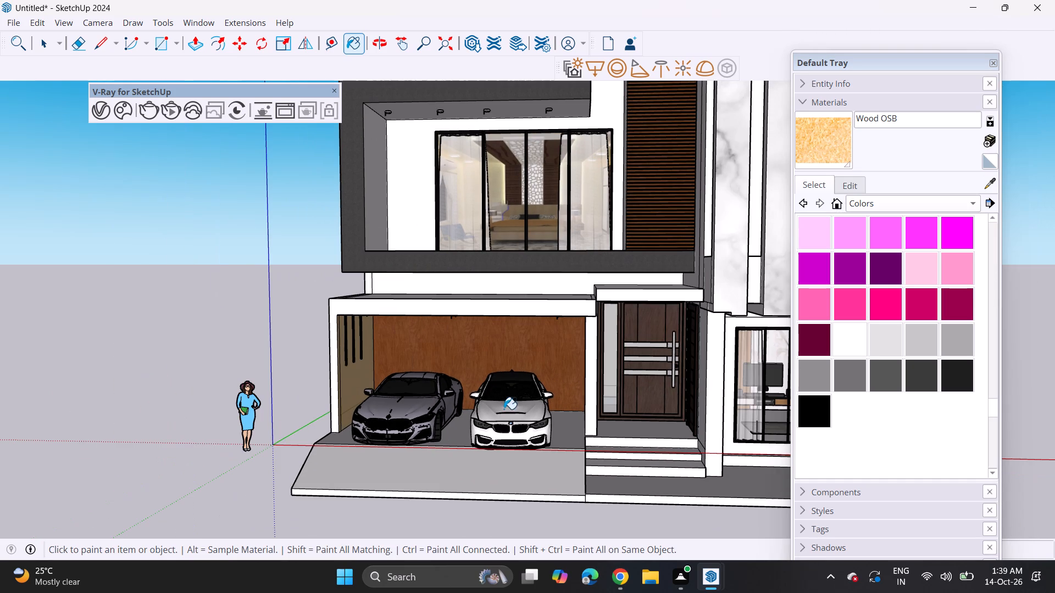
{"action": "middle_click_drag", "start_coordinate": [648, 374], "coordinate": [646, 343]}
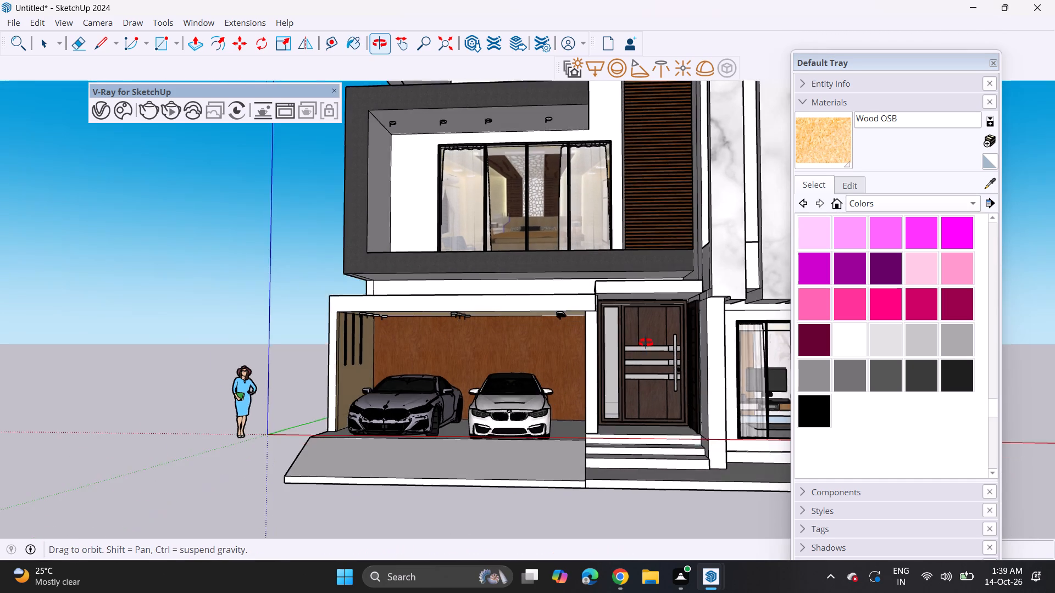
{"action": "middle_click_drag", "start_coordinate": [646, 343], "coordinate": [638, 308]}
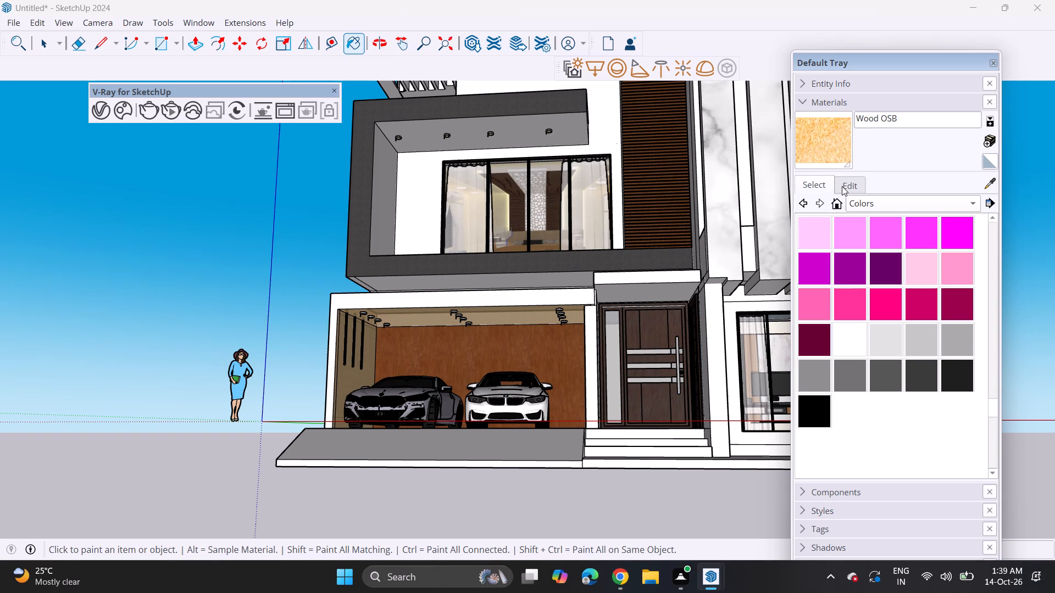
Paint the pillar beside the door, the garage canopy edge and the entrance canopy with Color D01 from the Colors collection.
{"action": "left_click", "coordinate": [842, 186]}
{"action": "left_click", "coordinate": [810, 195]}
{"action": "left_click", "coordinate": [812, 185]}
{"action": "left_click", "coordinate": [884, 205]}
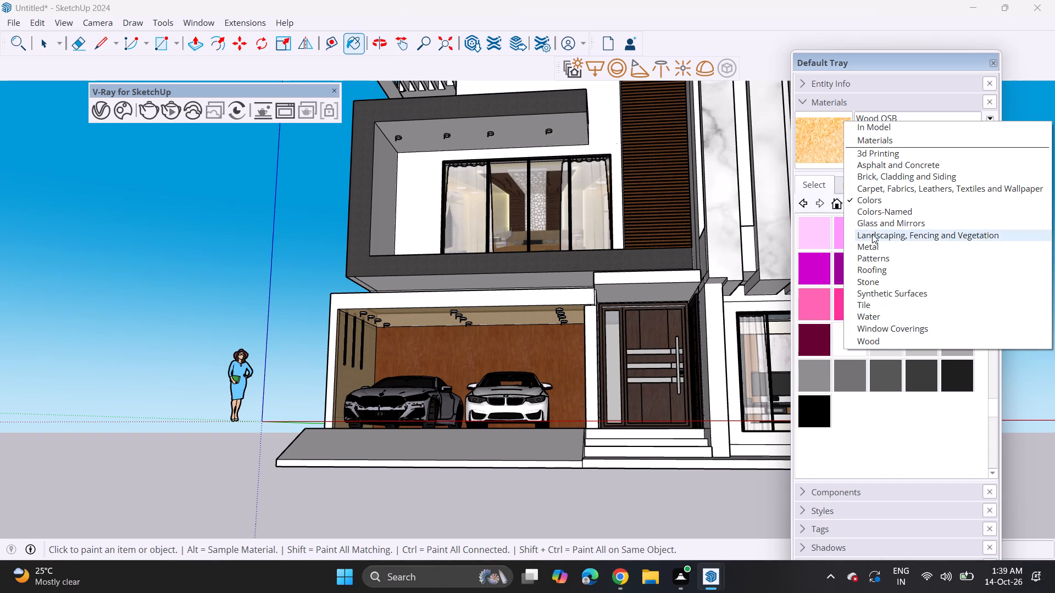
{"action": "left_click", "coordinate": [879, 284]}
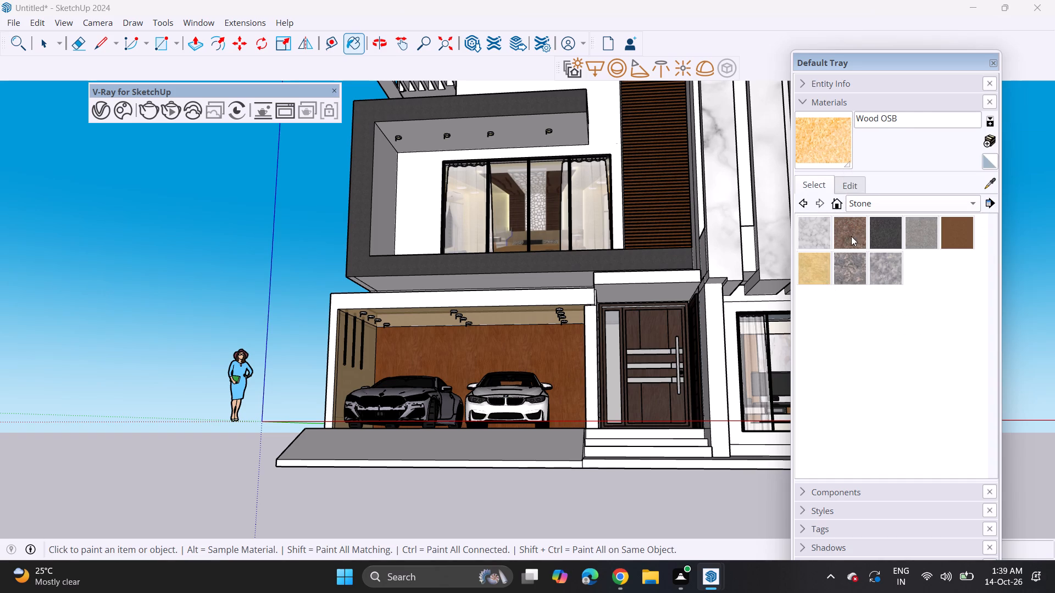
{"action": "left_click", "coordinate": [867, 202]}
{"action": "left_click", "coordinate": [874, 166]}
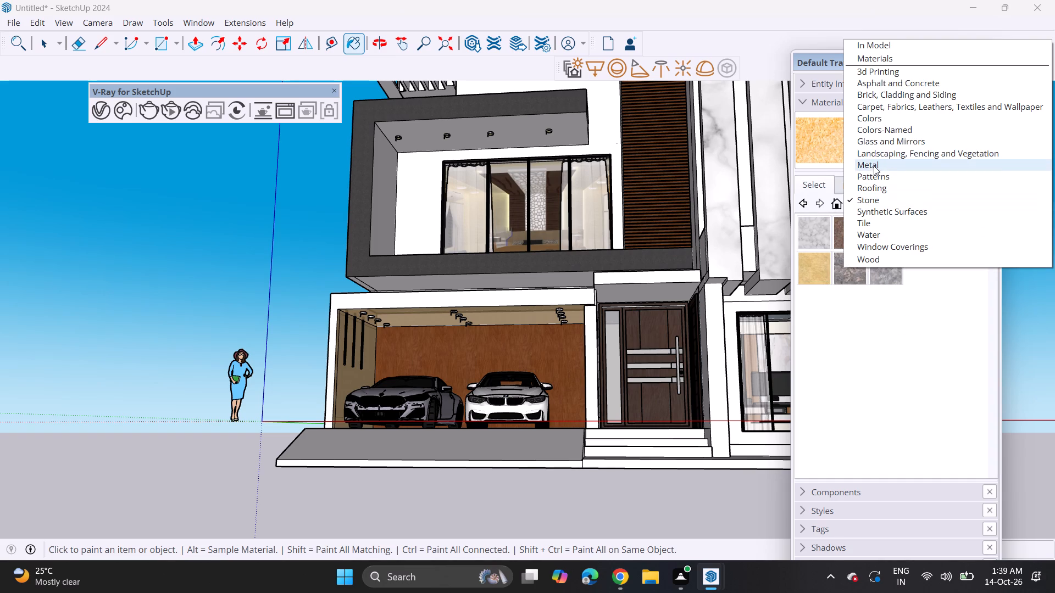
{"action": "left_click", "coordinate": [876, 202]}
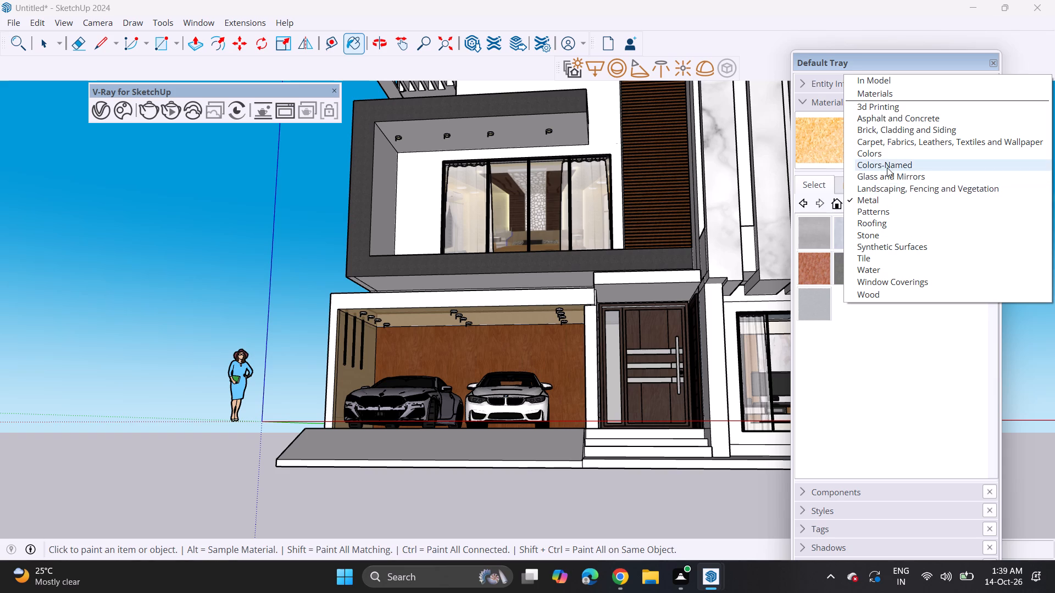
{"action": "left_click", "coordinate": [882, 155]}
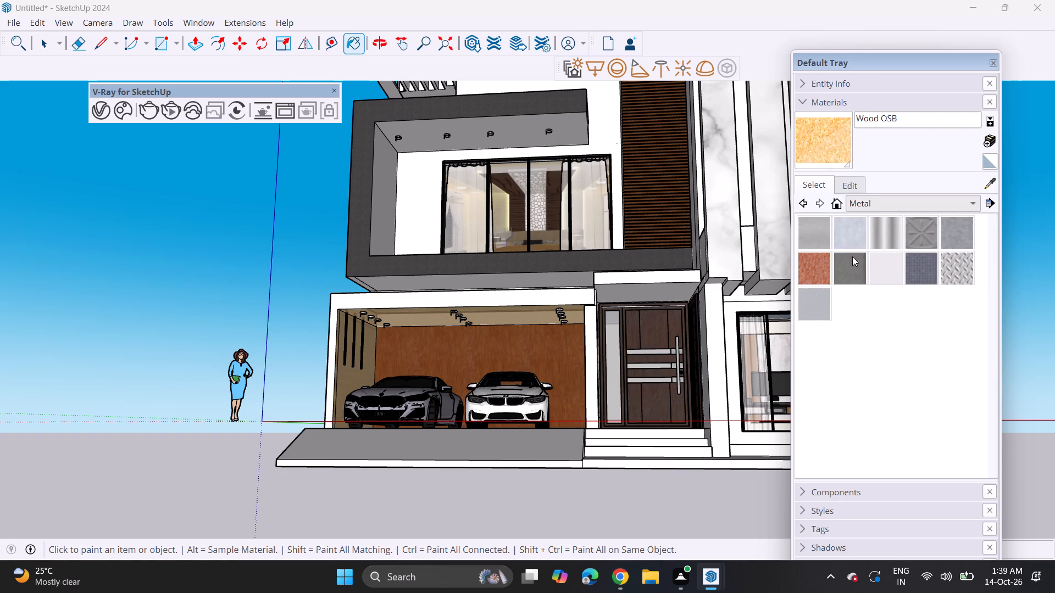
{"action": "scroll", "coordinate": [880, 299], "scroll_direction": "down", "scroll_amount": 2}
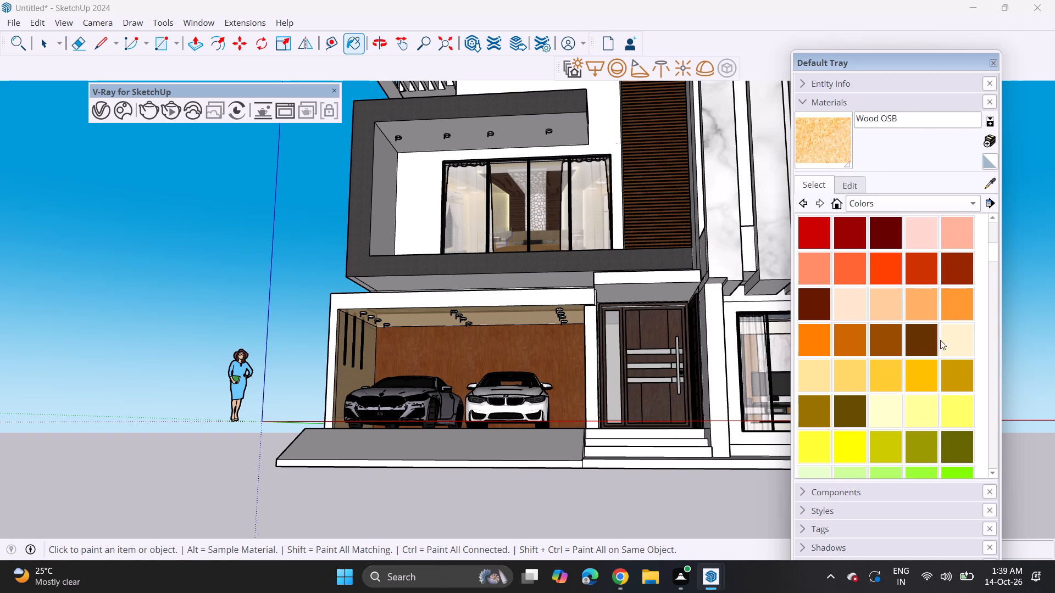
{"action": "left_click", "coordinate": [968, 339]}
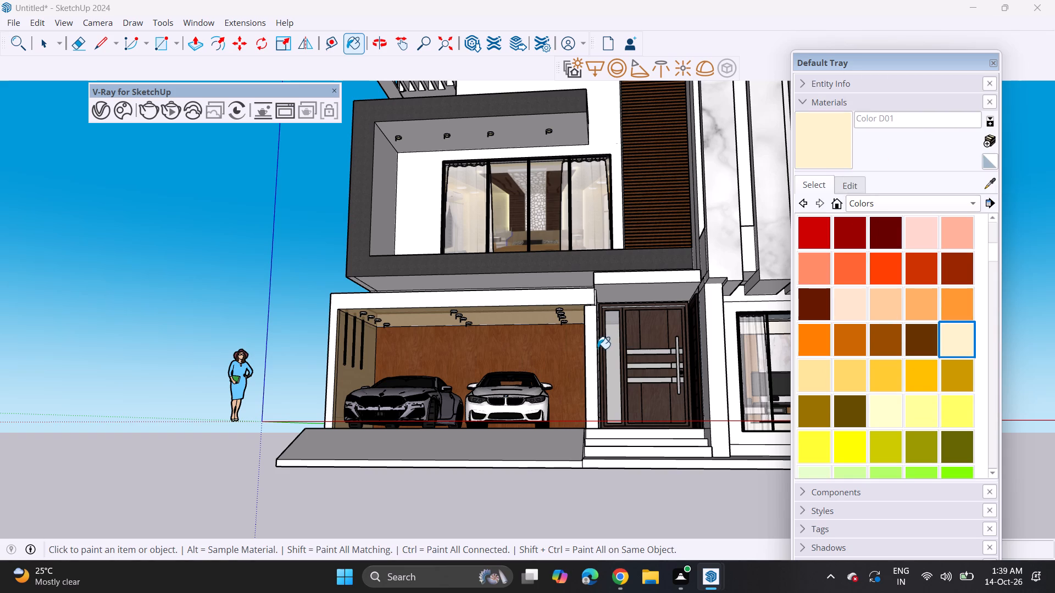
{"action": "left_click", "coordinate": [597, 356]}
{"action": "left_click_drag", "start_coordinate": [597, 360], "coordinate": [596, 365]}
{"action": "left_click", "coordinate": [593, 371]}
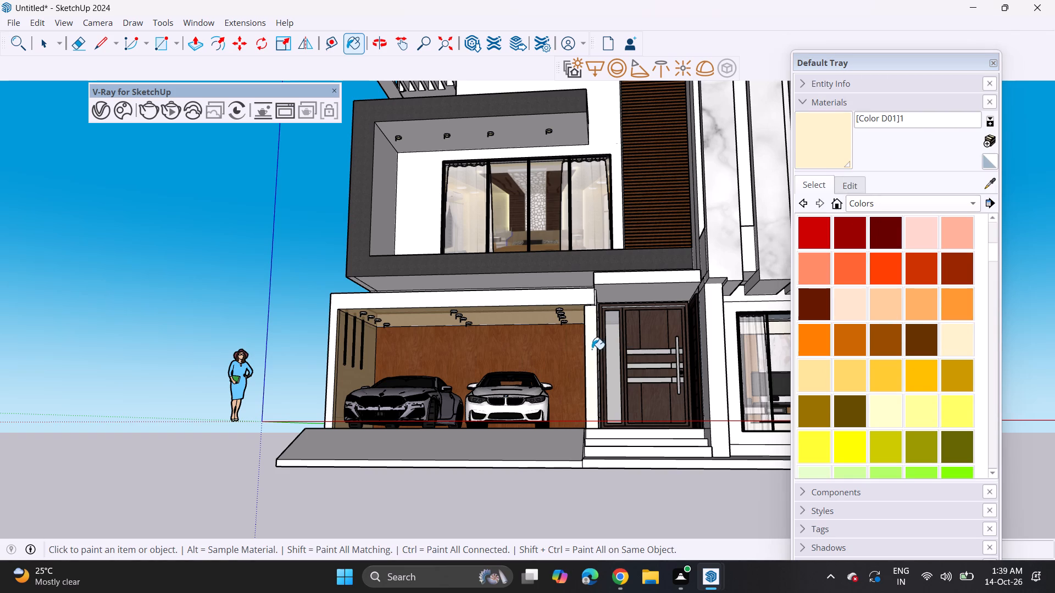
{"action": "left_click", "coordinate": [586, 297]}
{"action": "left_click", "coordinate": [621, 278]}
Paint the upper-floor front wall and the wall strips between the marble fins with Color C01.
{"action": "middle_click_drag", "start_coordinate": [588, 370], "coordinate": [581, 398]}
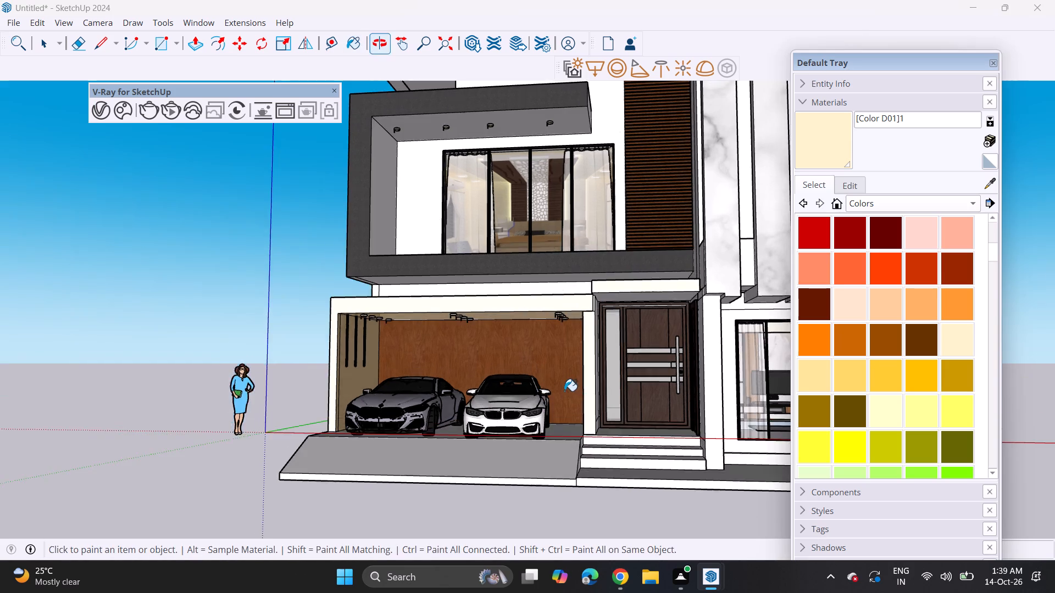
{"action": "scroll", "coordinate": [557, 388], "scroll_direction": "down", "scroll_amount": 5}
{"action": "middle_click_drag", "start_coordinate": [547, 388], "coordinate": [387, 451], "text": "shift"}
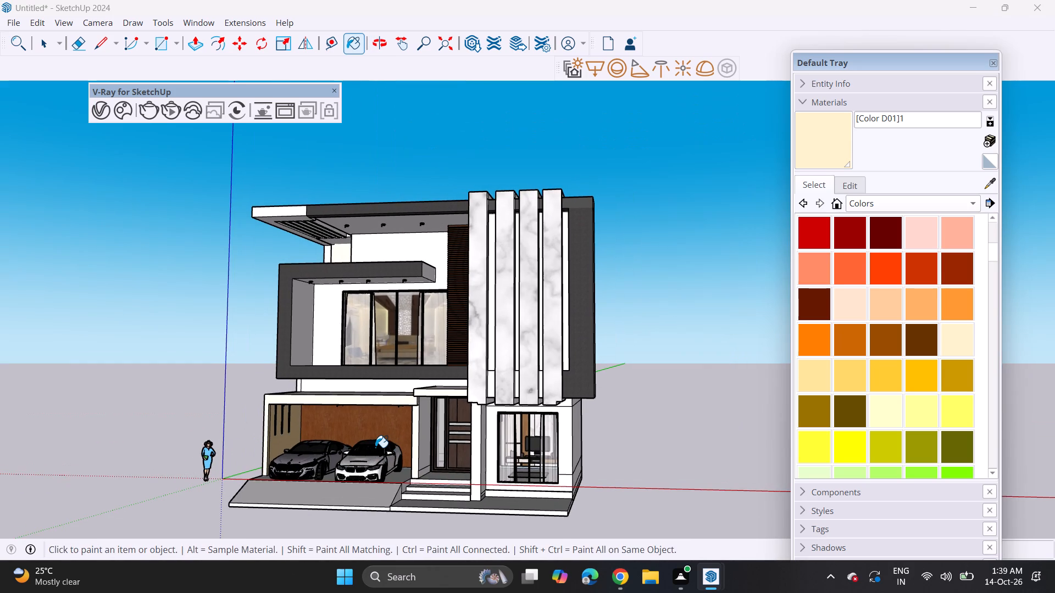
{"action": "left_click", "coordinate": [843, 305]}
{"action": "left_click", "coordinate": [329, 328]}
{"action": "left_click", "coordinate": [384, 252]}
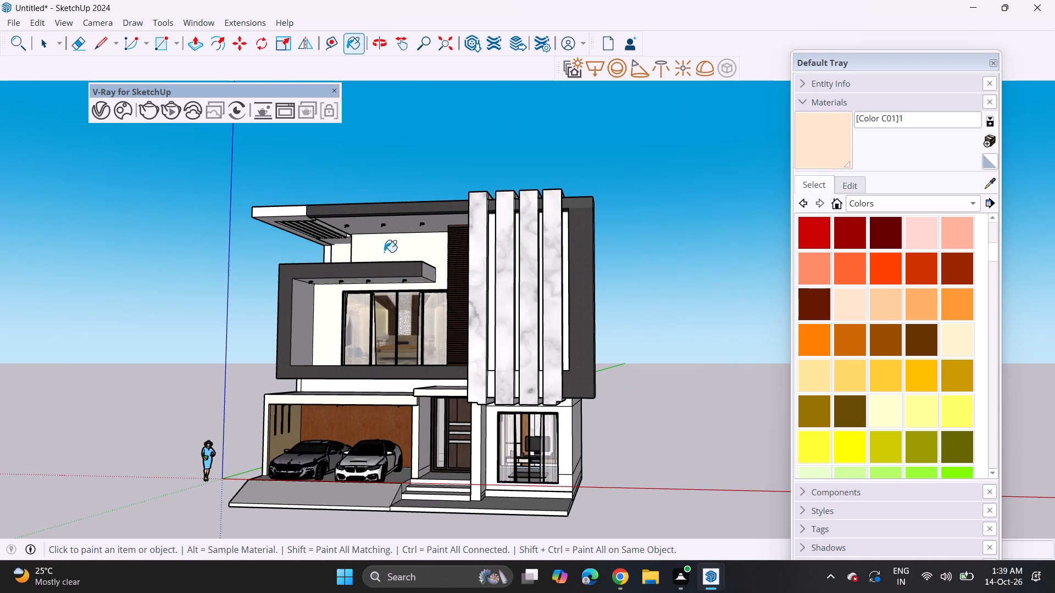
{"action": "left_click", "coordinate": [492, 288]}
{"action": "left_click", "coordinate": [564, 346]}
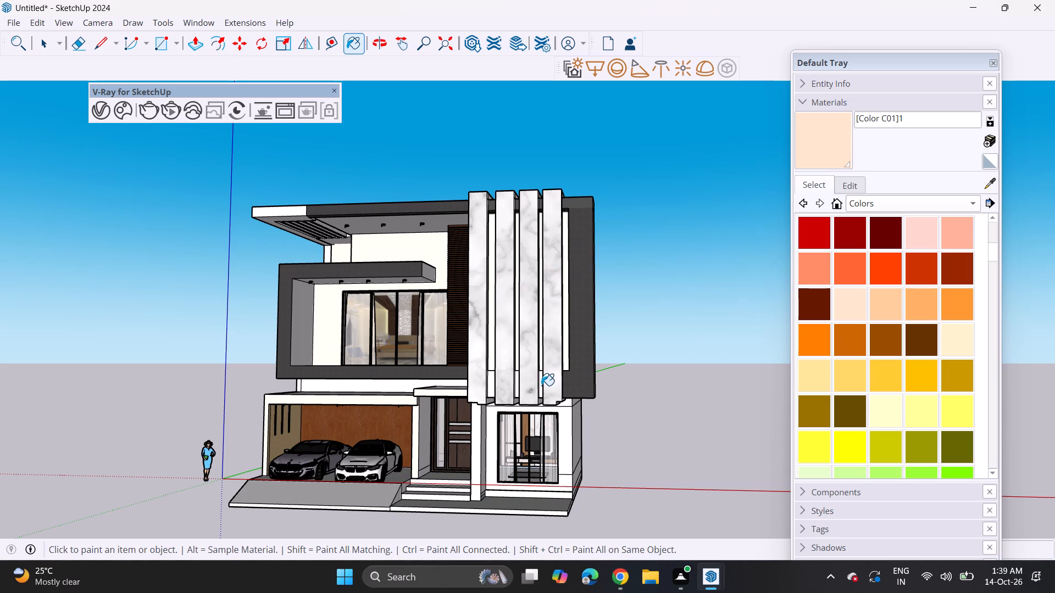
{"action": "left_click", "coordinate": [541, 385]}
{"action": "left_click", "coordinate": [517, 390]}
Sample Granite Dark Gray from the side frame and paint the lower wall strips between the marble fins with it.
{"action": "left_click", "coordinate": [990, 182]}
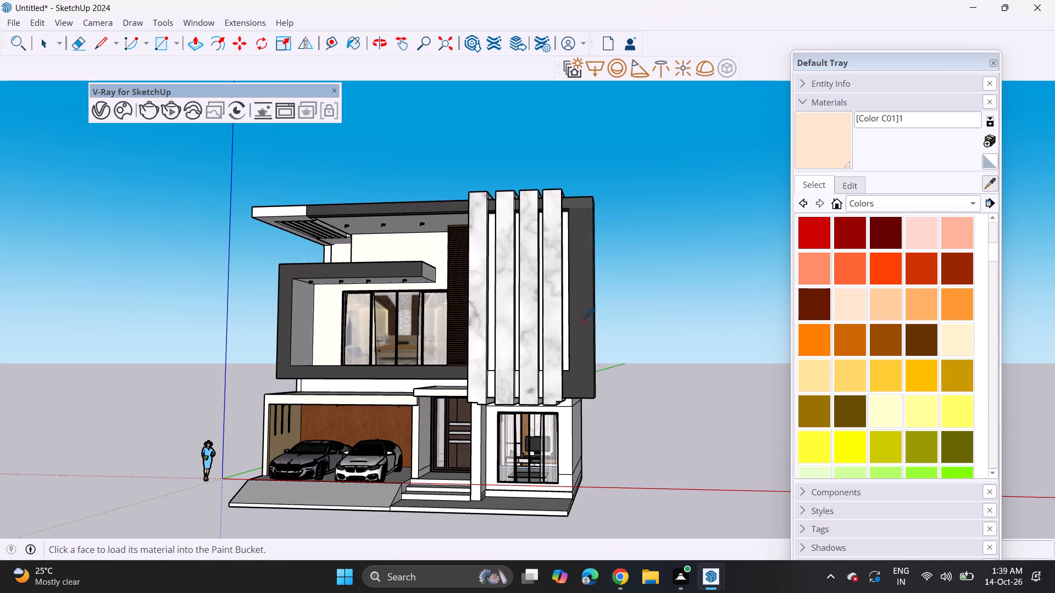
{"action": "left_click", "coordinate": [591, 332]}
{"action": "scroll", "coordinate": [573, 399], "scroll_direction": "up", "scroll_amount": 5}
{"action": "scroll", "coordinate": [519, 386], "scroll_direction": "up", "scroll_amount": 4}
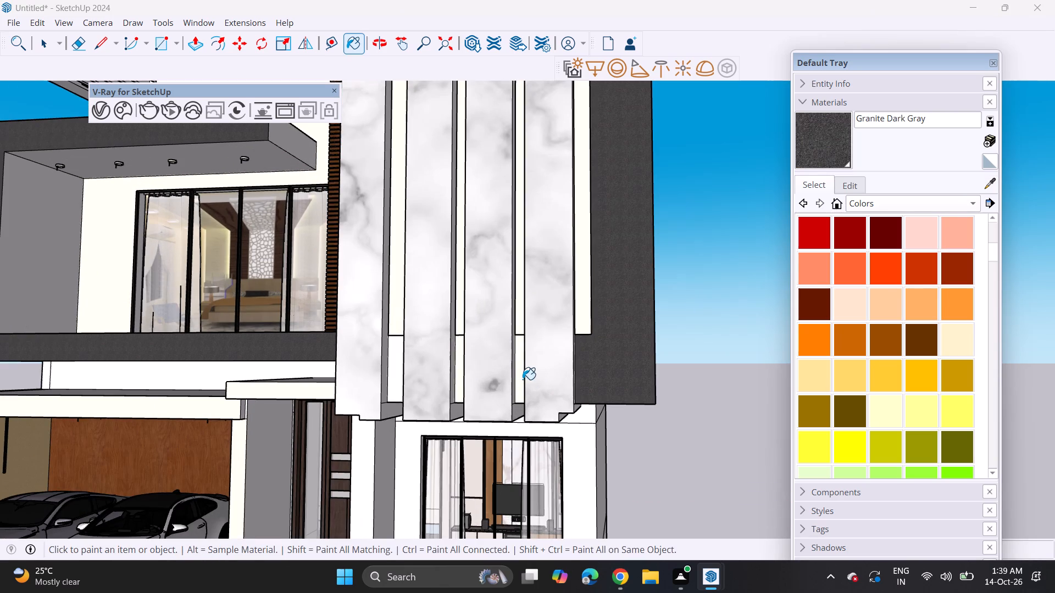
{"action": "left_click", "coordinate": [523, 379]}
{"action": "left_click", "coordinate": [461, 374]}
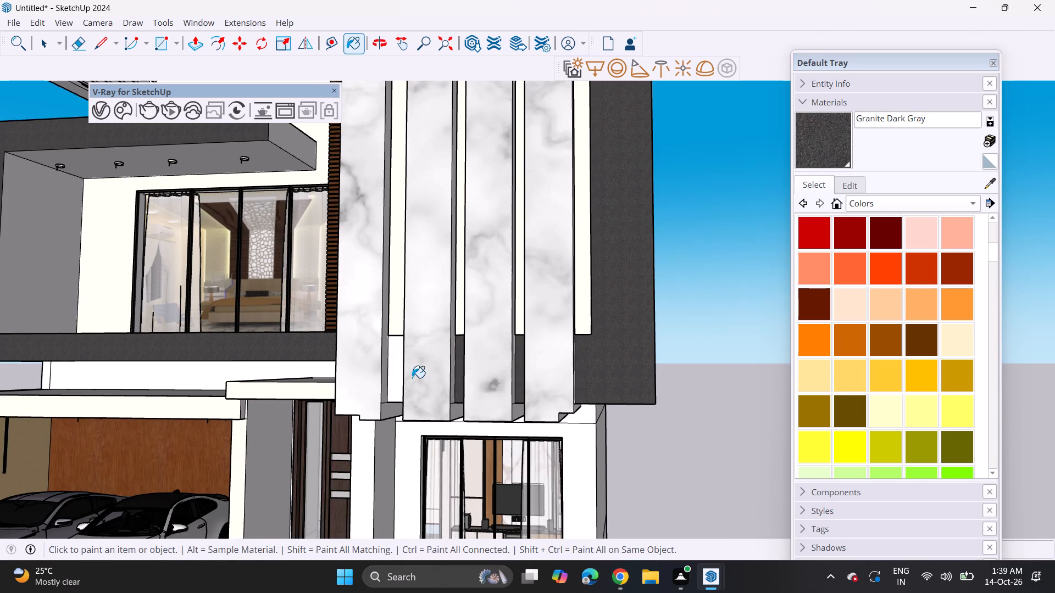
{"action": "left_click", "coordinate": [396, 372]}
Paint the light front edge and slatted underside of the roof overhang with Color M01 from the Colors collection.
{"action": "scroll", "coordinate": [393, 373], "scroll_direction": "down", "scroll_amount": 9}
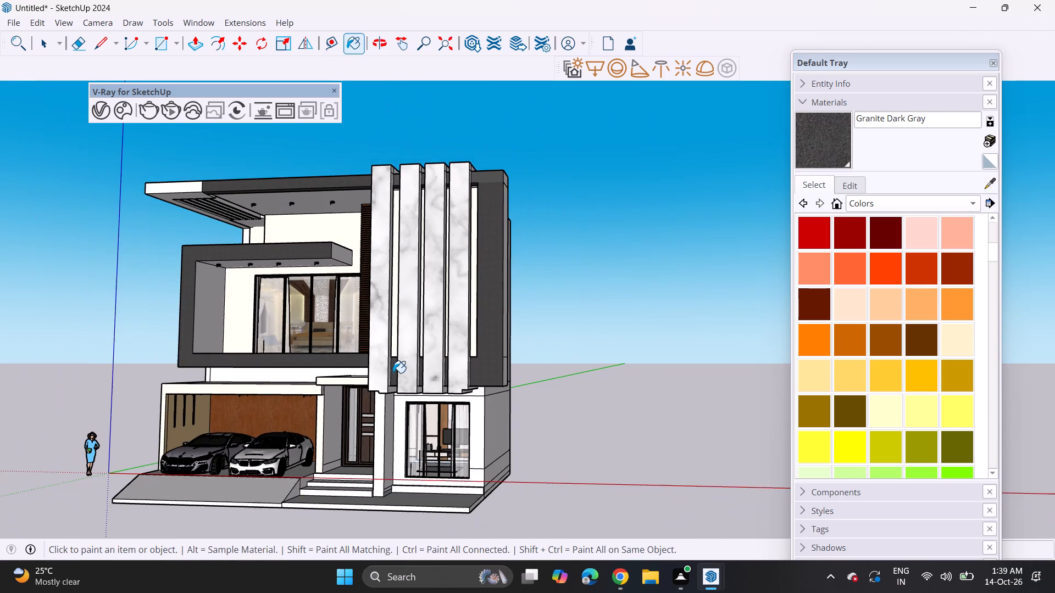
{"action": "scroll", "coordinate": [393, 376], "scroll_direction": "down", "scroll_amount": 3}
{"action": "middle_click_drag", "start_coordinate": [381, 396], "coordinate": [512, 404], "text": "shift"}
{"action": "middle_click_drag", "start_coordinate": [439, 415], "coordinate": [496, 422]}
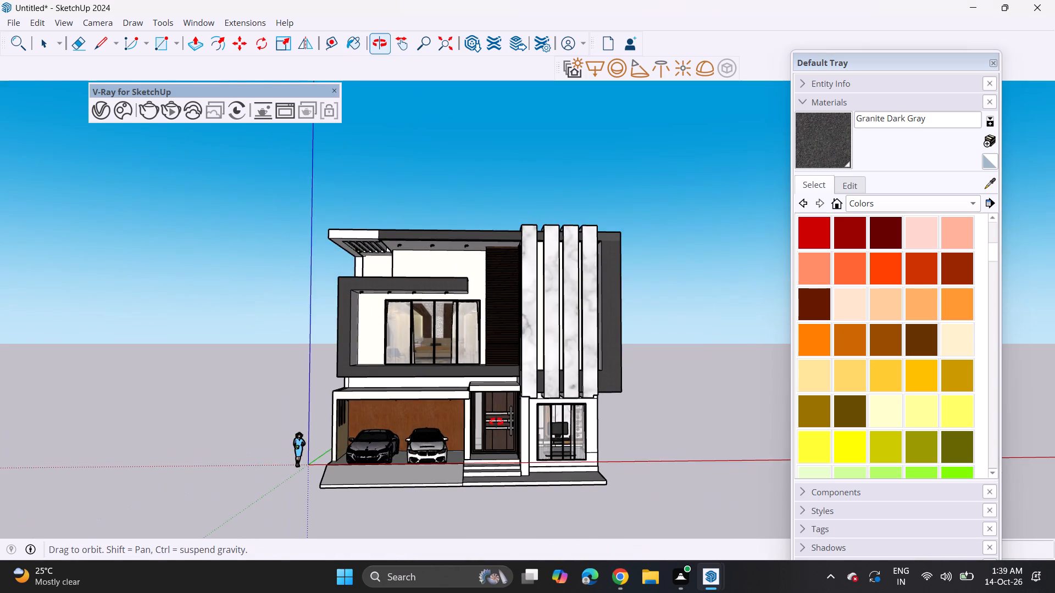
{"action": "middle_click_drag", "start_coordinate": [496, 422], "coordinate": [474, 420]}
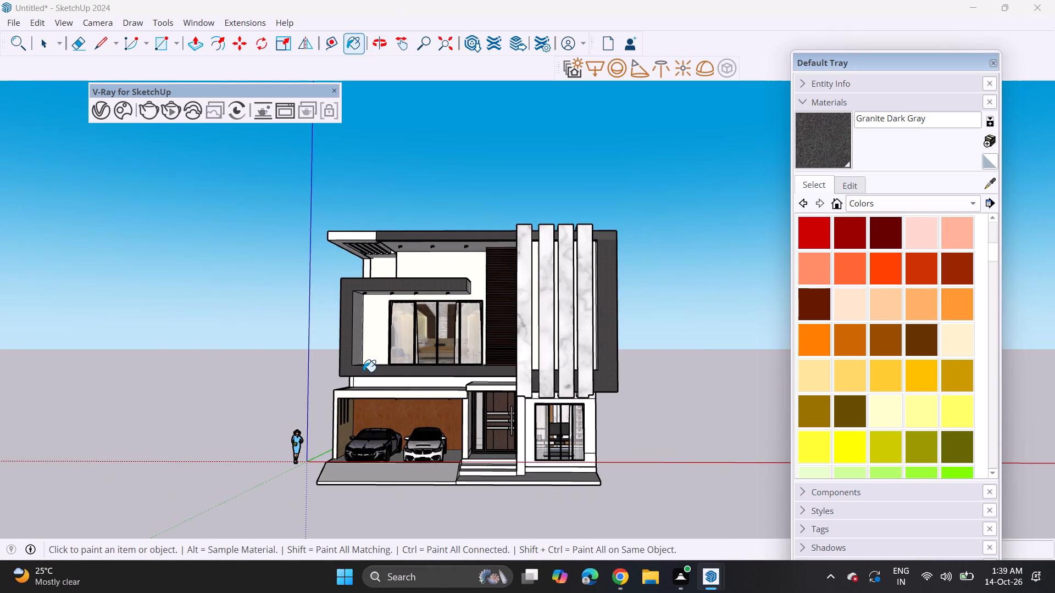
{"action": "scroll", "coordinate": [892, 329], "scroll_direction": "down", "scroll_amount": 16}
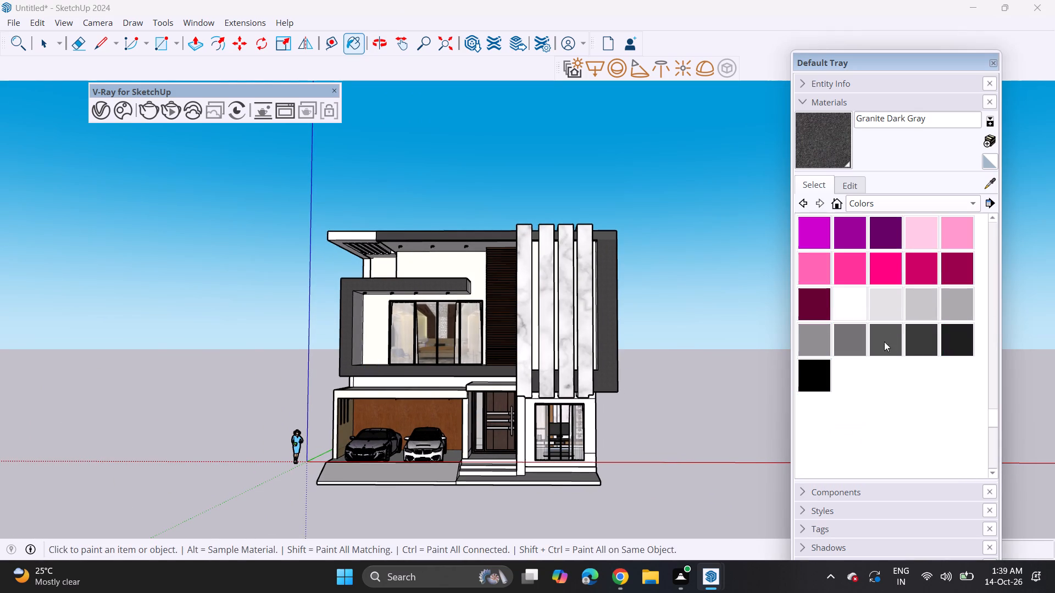
{"action": "left_click", "coordinate": [881, 315]}
{"action": "scroll", "coordinate": [332, 294], "scroll_direction": "up", "scroll_amount": 4}
{"action": "scroll", "coordinate": [353, 240], "scroll_direction": "down", "scroll_amount": 4}
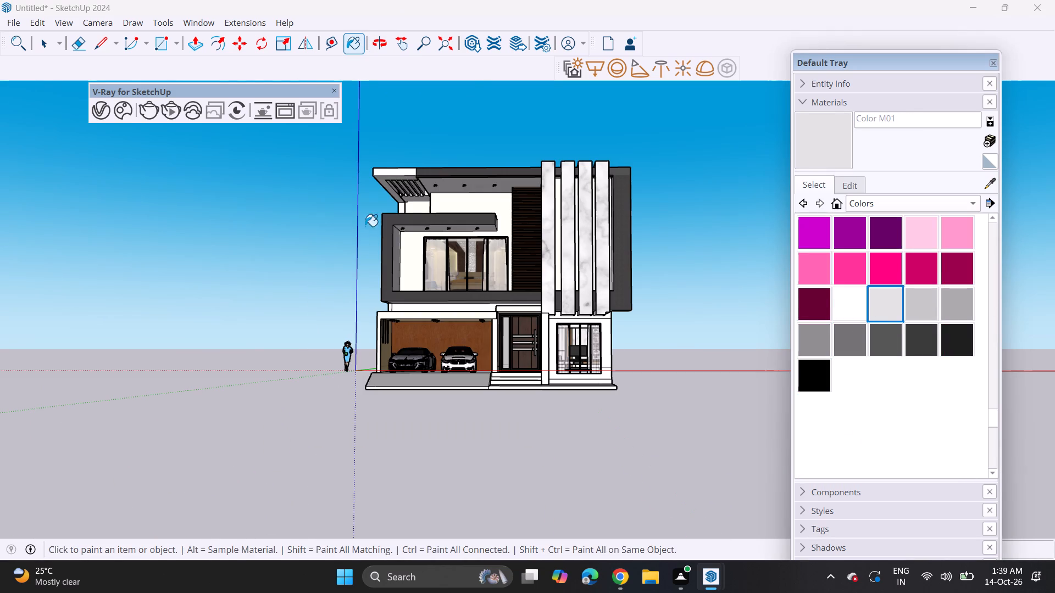
{"action": "left_click", "coordinate": [392, 170]}
{"action": "scroll", "coordinate": [393, 175], "scroll_direction": "up", "scroll_amount": 3}
{"action": "left_click", "coordinate": [396, 172]}
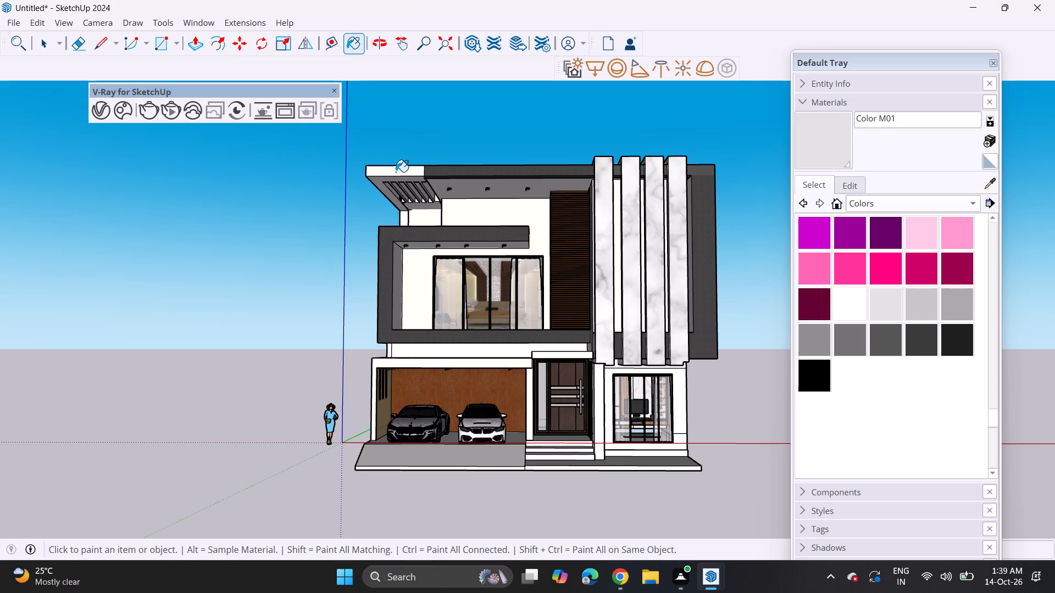
{"action": "left_click", "coordinate": [385, 189]}
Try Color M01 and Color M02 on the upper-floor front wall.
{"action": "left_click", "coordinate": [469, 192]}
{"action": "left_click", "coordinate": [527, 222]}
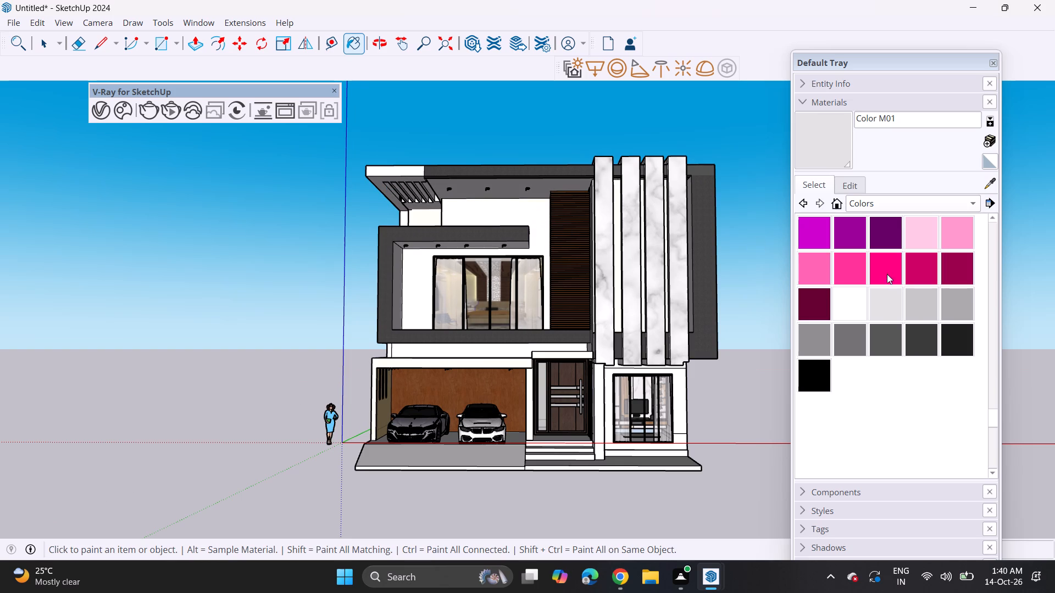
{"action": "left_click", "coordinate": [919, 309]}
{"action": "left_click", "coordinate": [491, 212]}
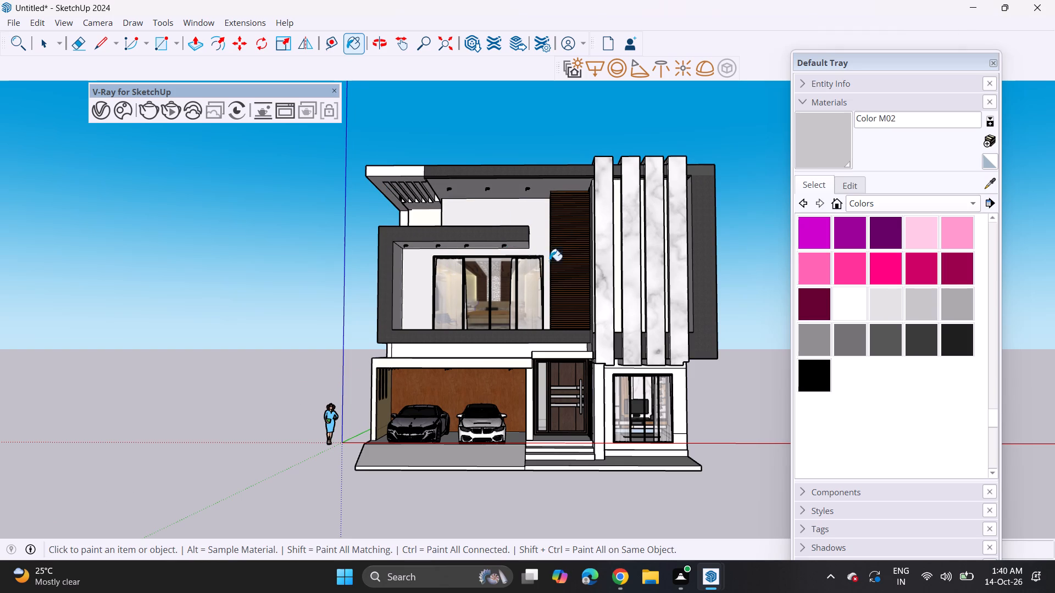
Paint the upper-floor front wall and the upper wall strips behind the marble fins with Color M03.
{"action": "left_click", "coordinate": [960, 301]}
{"action": "left_click", "coordinate": [514, 219]}
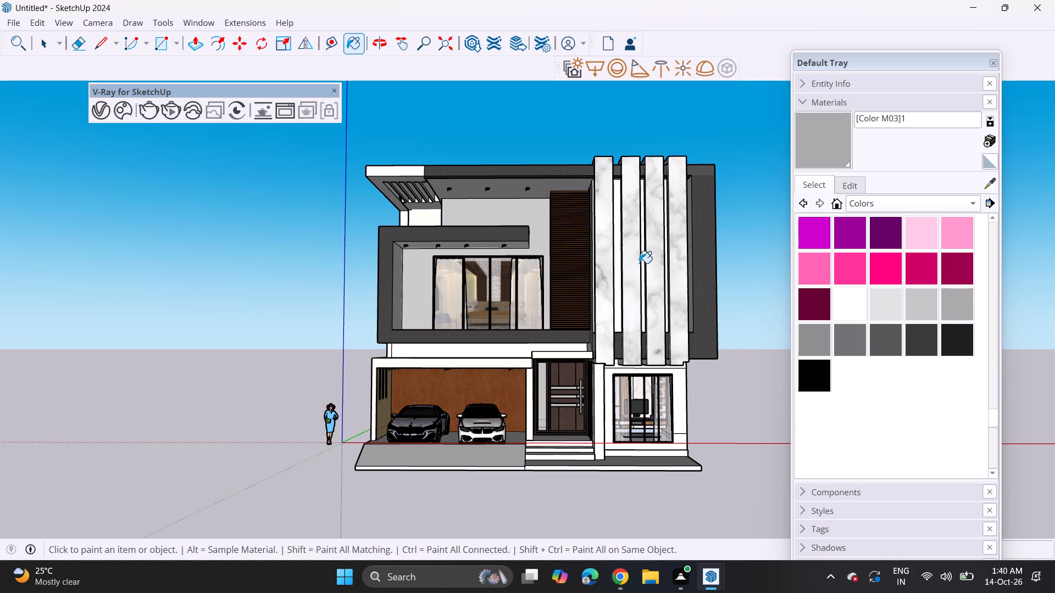
{"action": "left_click", "coordinate": [618, 272]}
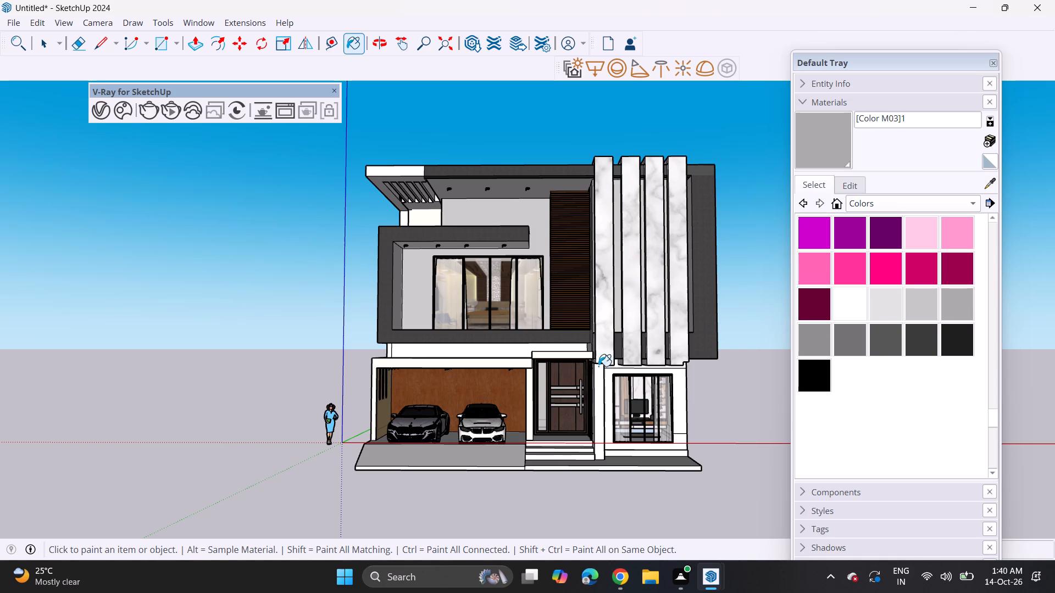
Paint the band above the garage, the garage frame, the entrance canopy, the entrance column and the ground-floor window wall with Color M03.
{"action": "left_click", "coordinate": [562, 350]}
{"action": "left_click", "coordinate": [567, 358]}
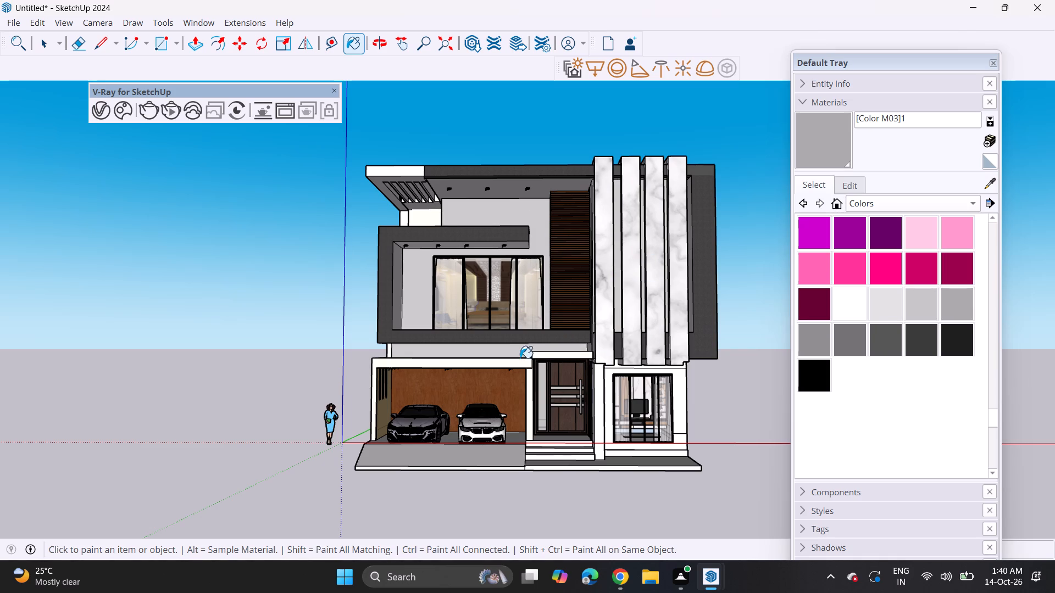
{"action": "left_click", "coordinate": [518, 361]}
{"action": "left_click", "coordinate": [531, 374]}
{"action": "left_click", "coordinate": [543, 355]}
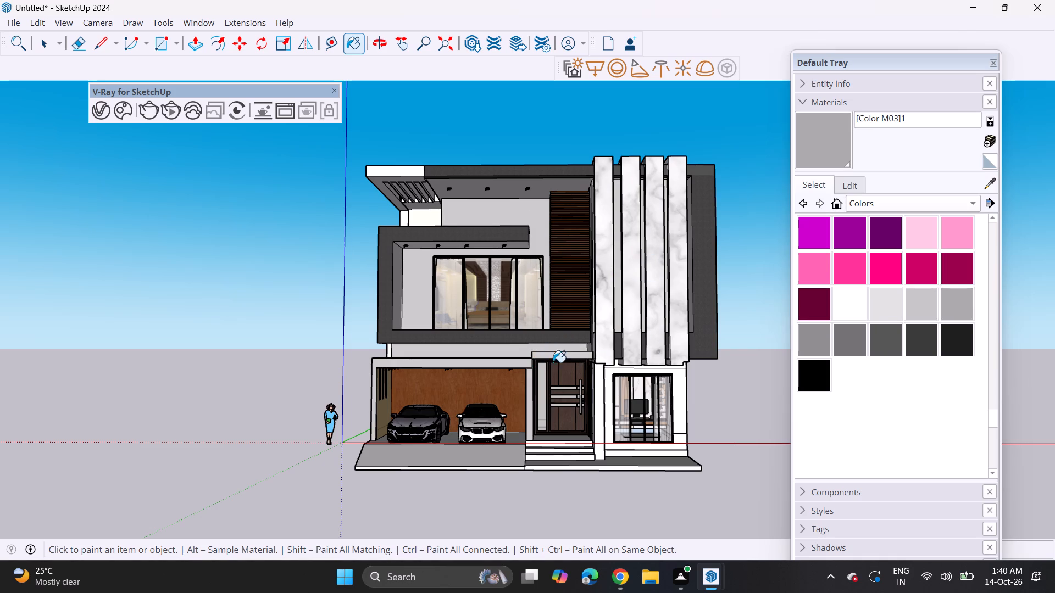
{"action": "left_click", "coordinate": [606, 417]}
{"action": "left_click", "coordinate": [601, 413]}
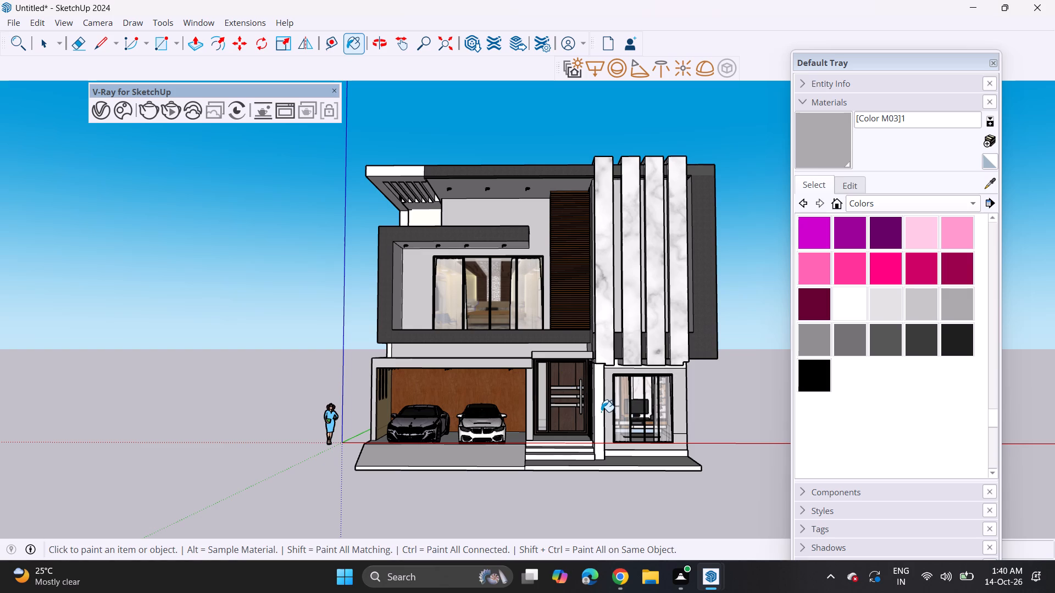
Erase the leftover seam line across the ground-floor wall between the window and the marble fins.
{"action": "scroll", "coordinate": [625, 367], "scroll_direction": "up", "scroll_amount": 7}
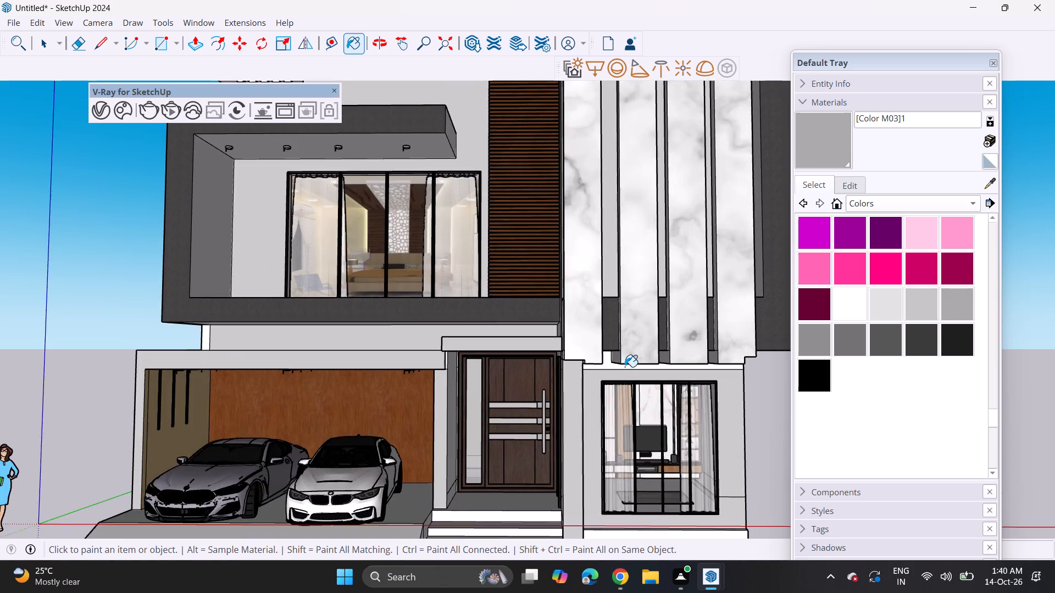
{"action": "middle_click_drag", "start_coordinate": [625, 367], "coordinate": [588, 314]}
{"action": "left_click_drag", "start_coordinate": [75, 42], "coordinate": [88, 51]}
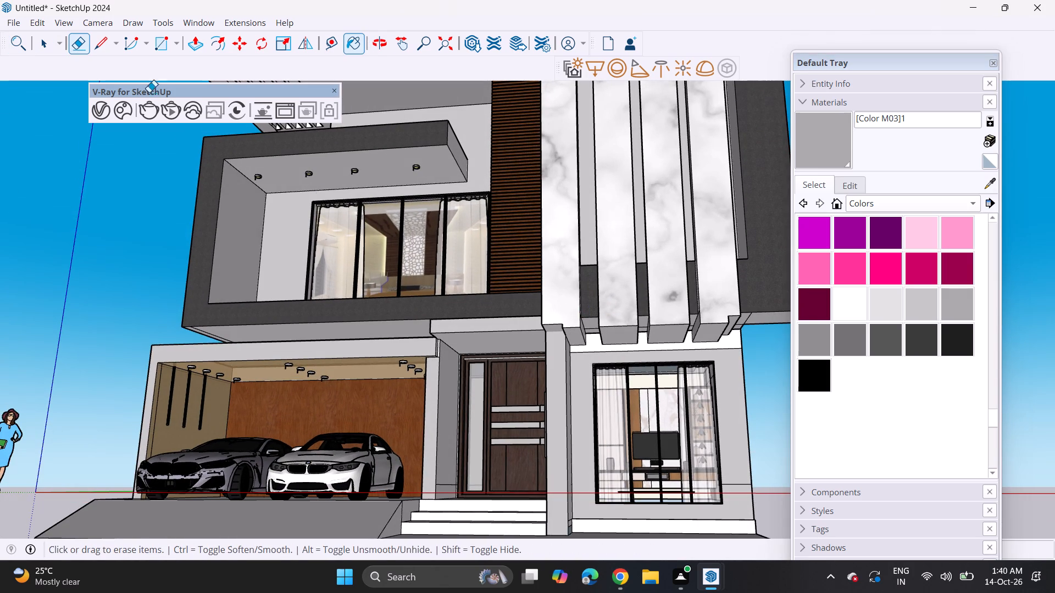
{"action": "scroll", "coordinate": [590, 342], "scroll_direction": "up", "scroll_amount": 3}
{"action": "double_click", "coordinate": [597, 359]}
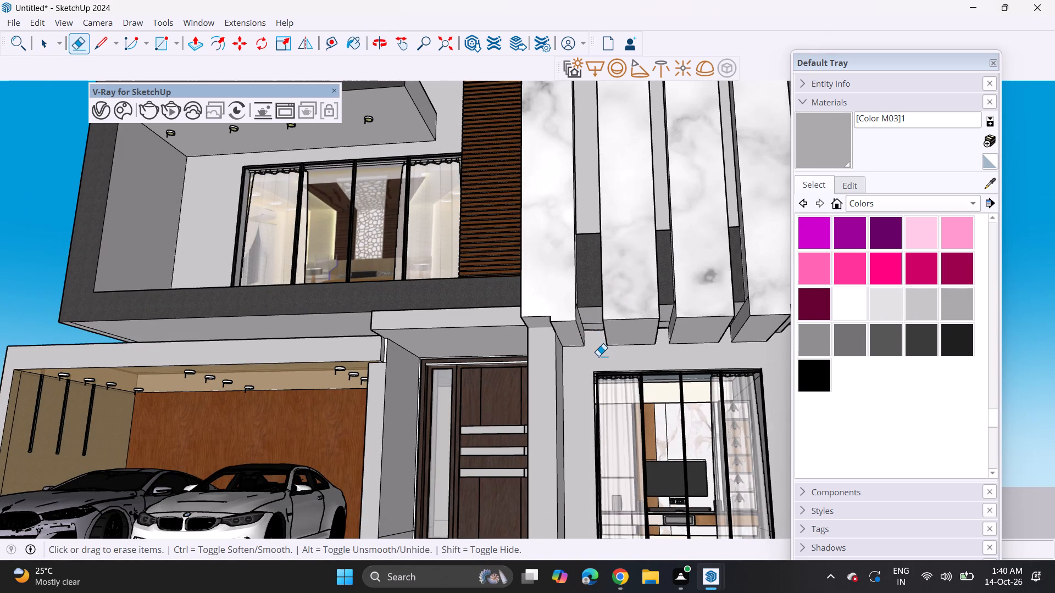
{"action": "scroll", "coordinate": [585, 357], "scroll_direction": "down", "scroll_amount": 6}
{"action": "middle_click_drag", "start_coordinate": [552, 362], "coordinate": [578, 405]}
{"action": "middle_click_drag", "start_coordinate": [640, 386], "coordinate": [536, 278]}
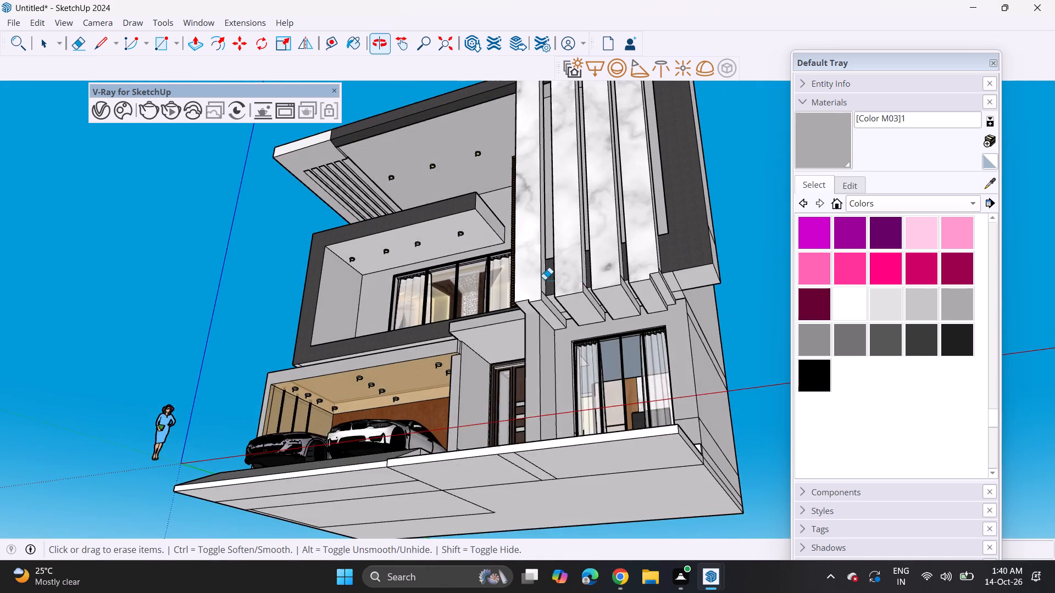
Erase the leftover seam lines beneath the marble fins and in the gaps between them.
{"action": "scroll", "coordinate": [631, 266], "scroll_direction": "up", "scroll_amount": 4}
{"action": "left_click", "coordinate": [679, 294]}
{"action": "left_click", "coordinate": [678, 304]}
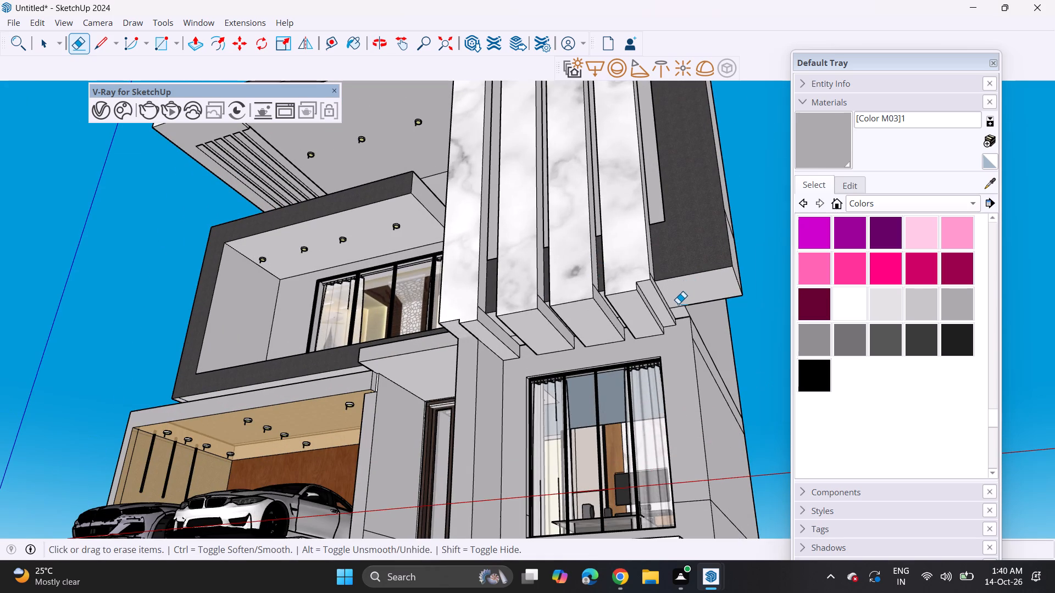
{"action": "left_click", "coordinate": [679, 306]}
{"action": "scroll", "coordinate": [571, 317], "scroll_direction": "down", "scroll_amount": 3}
{"action": "scroll", "coordinate": [536, 337], "scroll_direction": "up", "scroll_amount": 8}
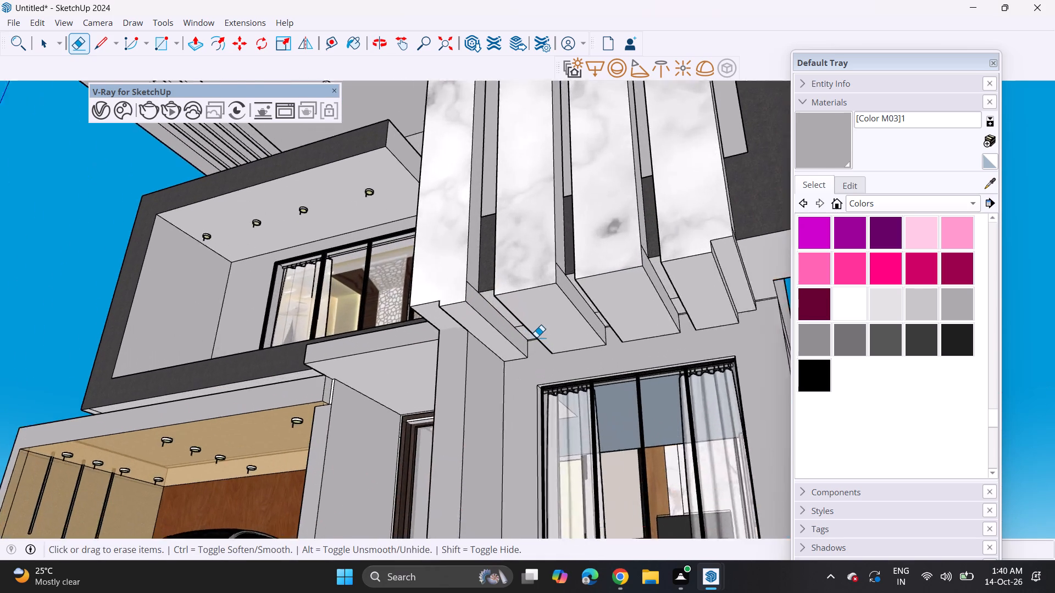
{"action": "middle_click_drag", "start_coordinate": [537, 337], "coordinate": [581, 305]}
{"action": "left_click", "coordinate": [564, 292]}
{"action": "left_click", "coordinate": [662, 278]}
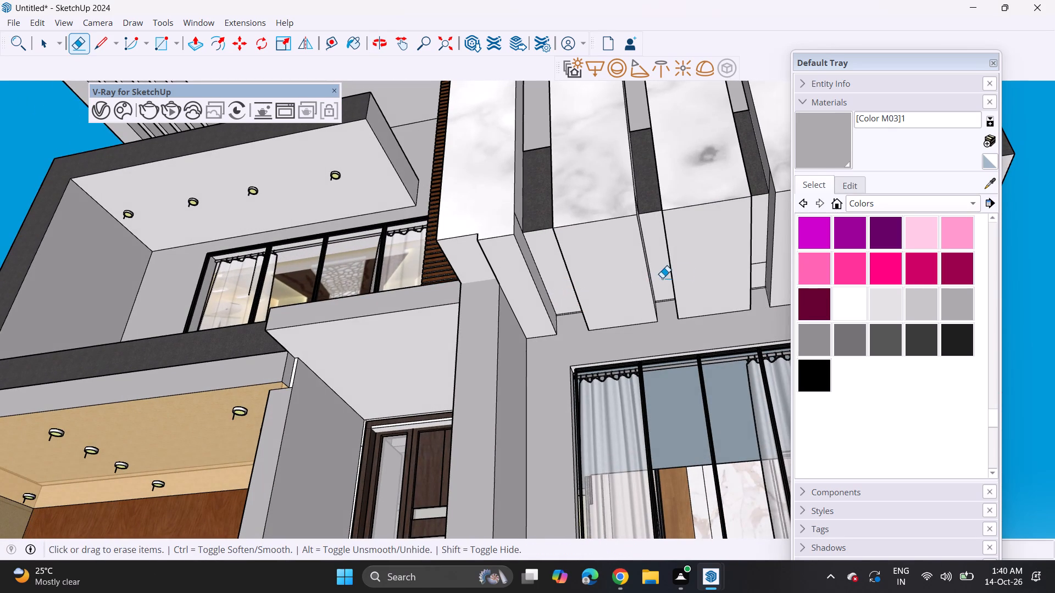
{"action": "left_click", "coordinate": [763, 261]}
Sample Carrera Marble from a fin and paint the undersides of the four marble fins with it.
{"action": "left_click", "coordinate": [992, 191]}
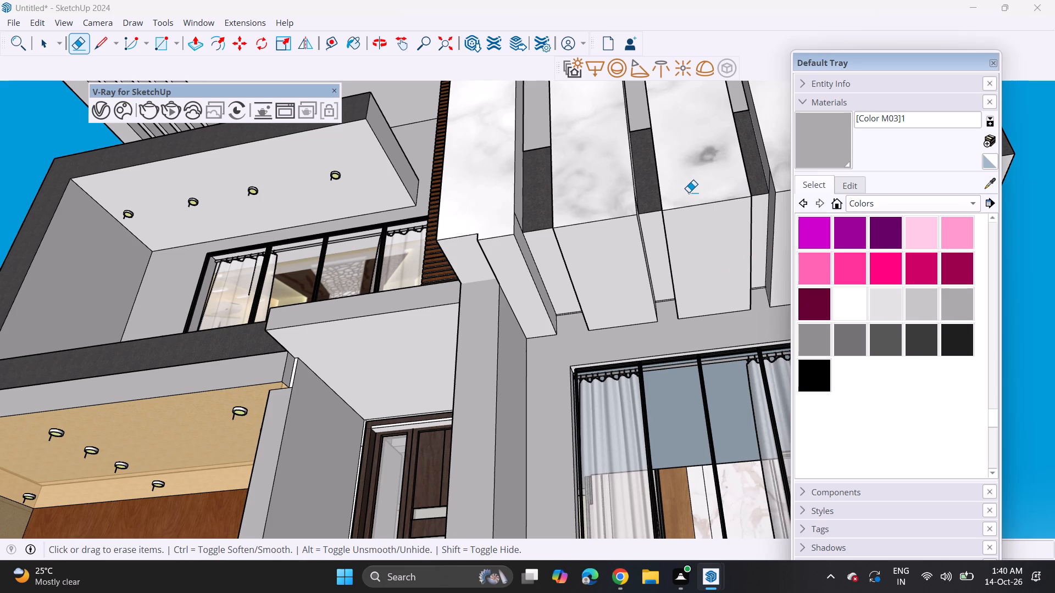
{"action": "left_click", "coordinate": [990, 188]}
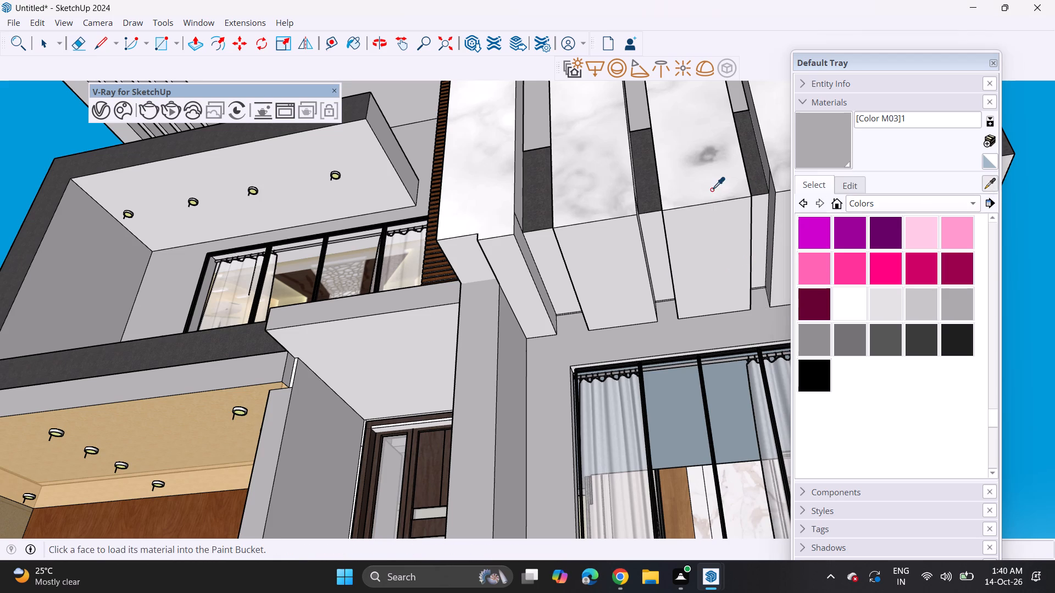
{"action": "left_click", "coordinate": [712, 188]}
{"action": "left_click_drag", "start_coordinate": [502, 262], "coordinate": [509, 262]}
{"action": "left_click", "coordinate": [612, 248]}
{"action": "left_click", "coordinate": [712, 244]}
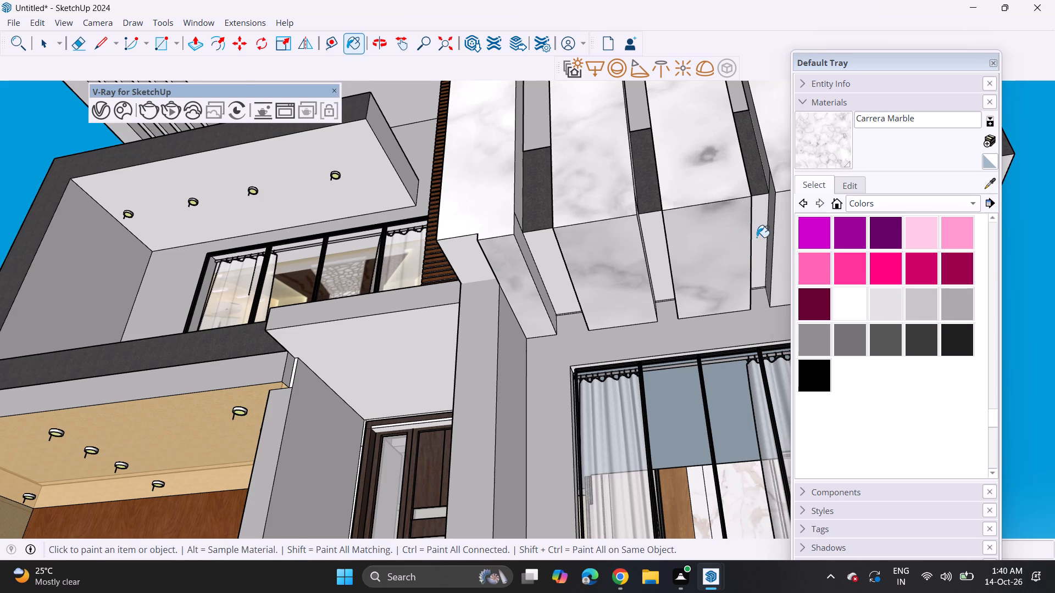
{"action": "scroll", "coordinate": [758, 239], "scroll_direction": "down", "scroll_amount": 1}
{"action": "left_click", "coordinate": [772, 241]}
{"action": "left_click", "coordinate": [787, 248]}
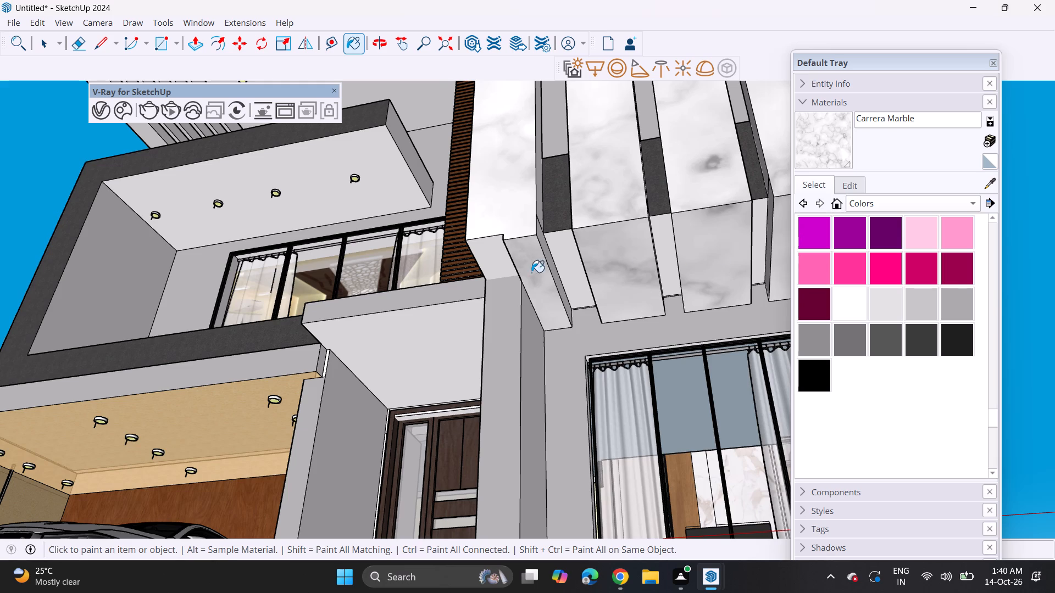
Examine the whole front facade from several angles to check the painted finishes and remaining surfaces.
{"action": "middle_click_drag", "start_coordinate": [531, 280], "coordinate": [546, 380]}
{"action": "scroll", "coordinate": [490, 352], "scroll_direction": "down", "scroll_amount": 2}
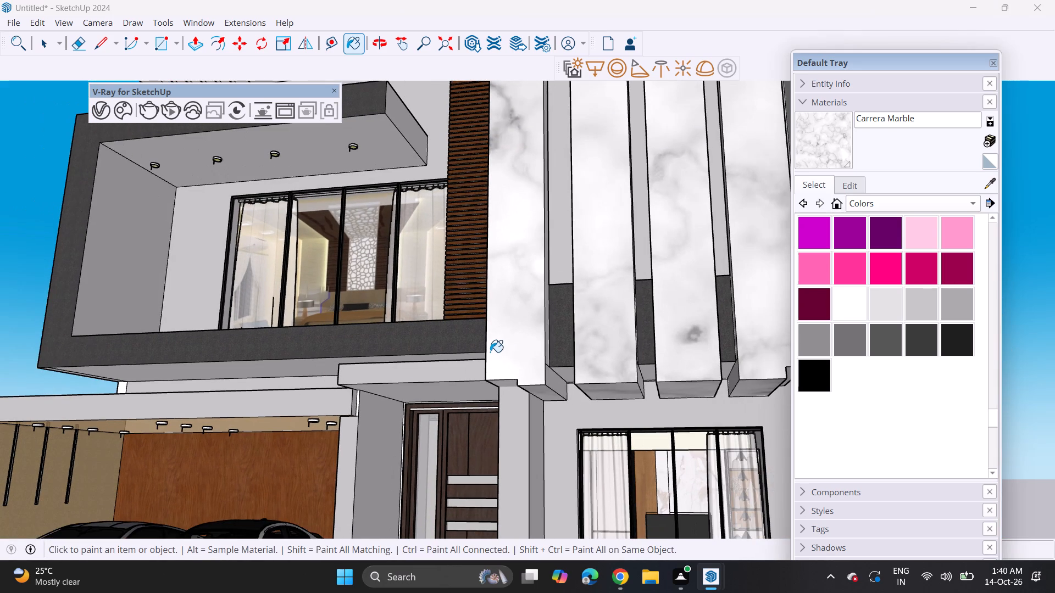
{"action": "middle_click_drag", "start_coordinate": [364, 378], "coordinate": [436, 275]}
{"action": "scroll", "coordinate": [447, 320], "scroll_direction": "down", "scroll_amount": 3}
{"action": "middle_click_drag", "start_coordinate": [403, 328], "coordinate": [431, 432]}
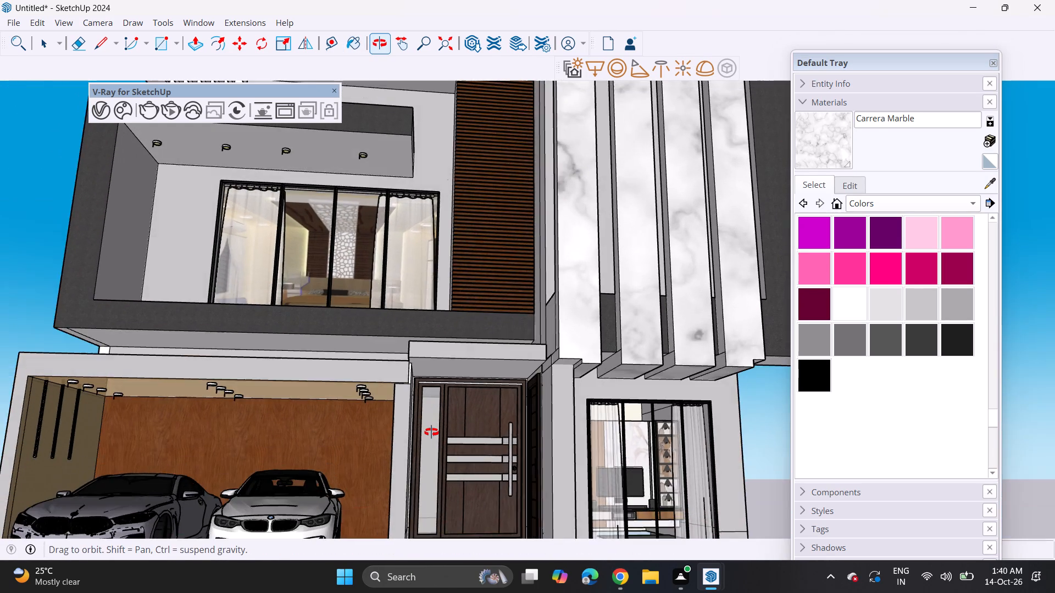
{"action": "middle_click_drag", "start_coordinate": [431, 432], "coordinate": [607, 421]}
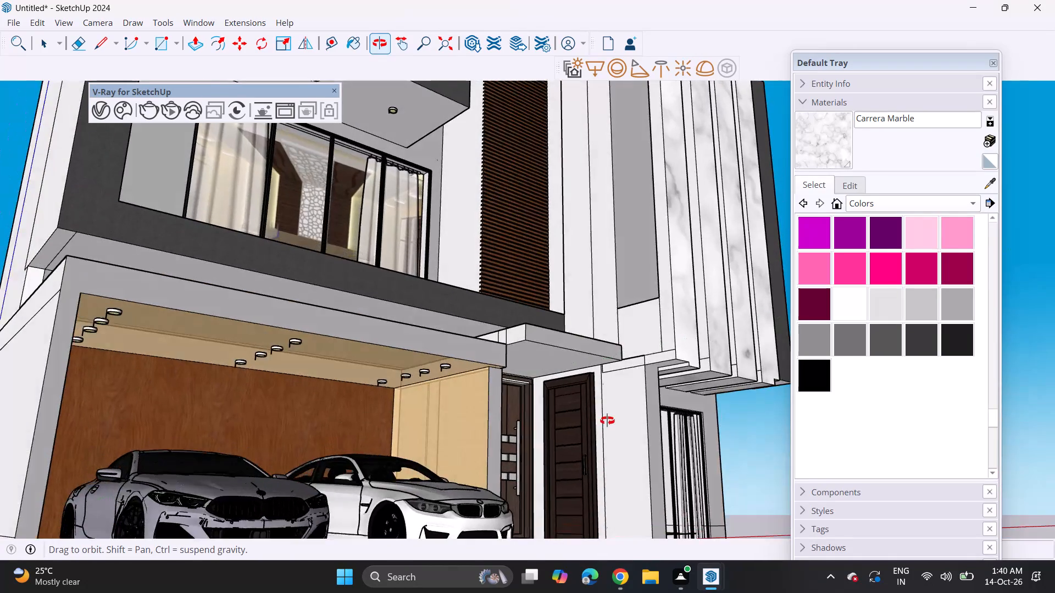
{"action": "middle_click_drag", "start_coordinate": [607, 421], "coordinate": [398, 433]}
{"action": "scroll", "coordinate": [392, 407], "scroll_direction": "down", "scroll_amount": 2}
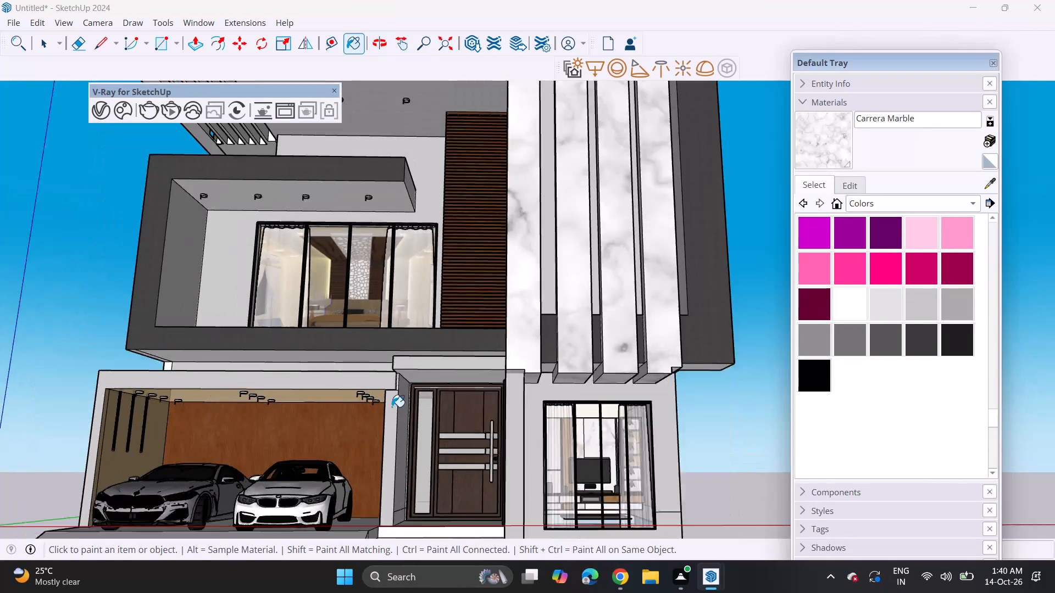
{"action": "scroll", "coordinate": [392, 407], "scroll_direction": "down", "scroll_amount": 3}
{"action": "middle_click_drag", "start_coordinate": [364, 401], "coordinate": [316, 374], "text": "shift"}
{"action": "middle_click_drag", "start_coordinate": [318, 393], "coordinate": [331, 470]}
{"action": "scroll", "coordinate": [326, 441], "scroll_direction": "down", "scroll_amount": 1}
{"action": "middle_click_drag", "start_coordinate": [348, 433], "coordinate": [488, 424], "text": "shift"}
{"action": "middle_click_drag", "start_coordinate": [457, 406], "coordinate": [423, 398]}
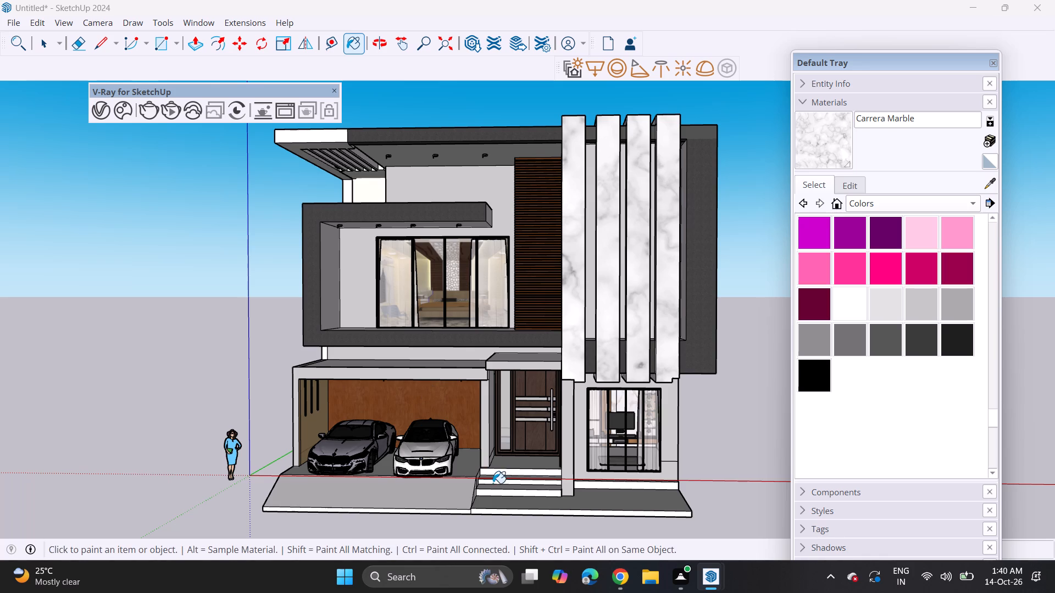
{"action": "middle_click_drag", "start_coordinate": [485, 374], "coordinate": [394, 365]}
{"action": "middle_click_drag", "start_coordinate": [424, 413], "coordinate": [345, 324], "text": "shift"}
Push/Pull the base slab's side faces outward beyond the house's side wall, extending both portions by the same distance.
{"action": "scroll", "coordinate": [358, 342], "scroll_direction": "up", "scroll_amount": 4}
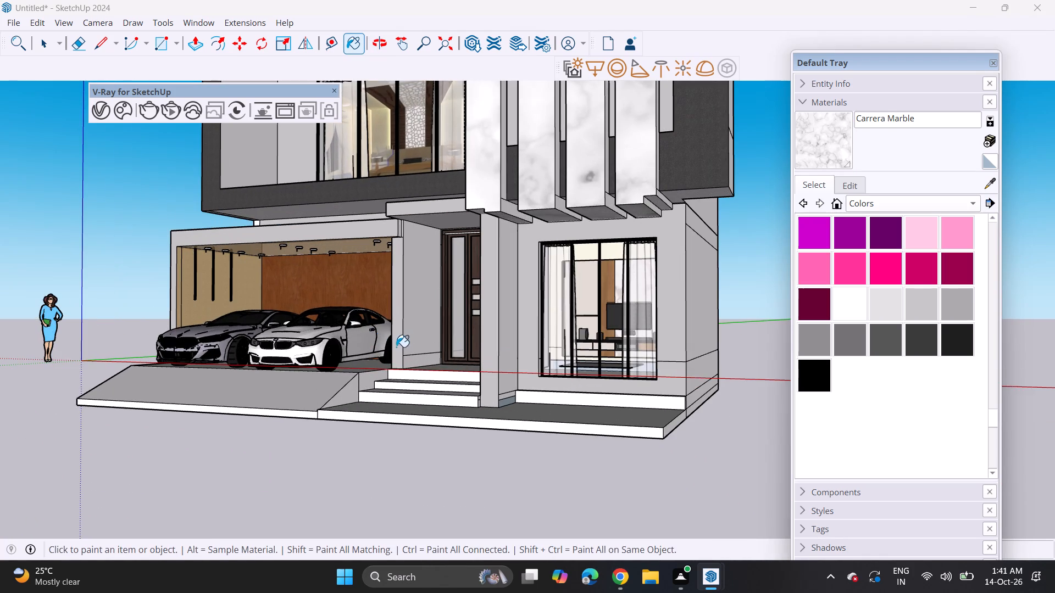
{"action": "left_click_drag", "start_coordinate": [198, 41], "coordinate": [208, 65]}
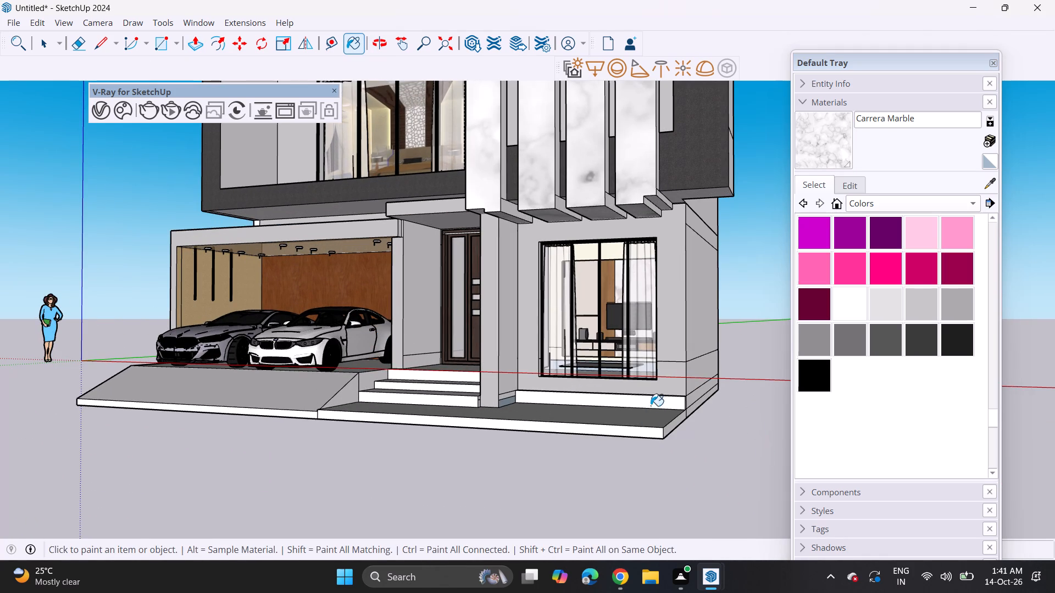
{"action": "left_click_drag", "start_coordinate": [194, 43], "coordinate": [210, 54]}
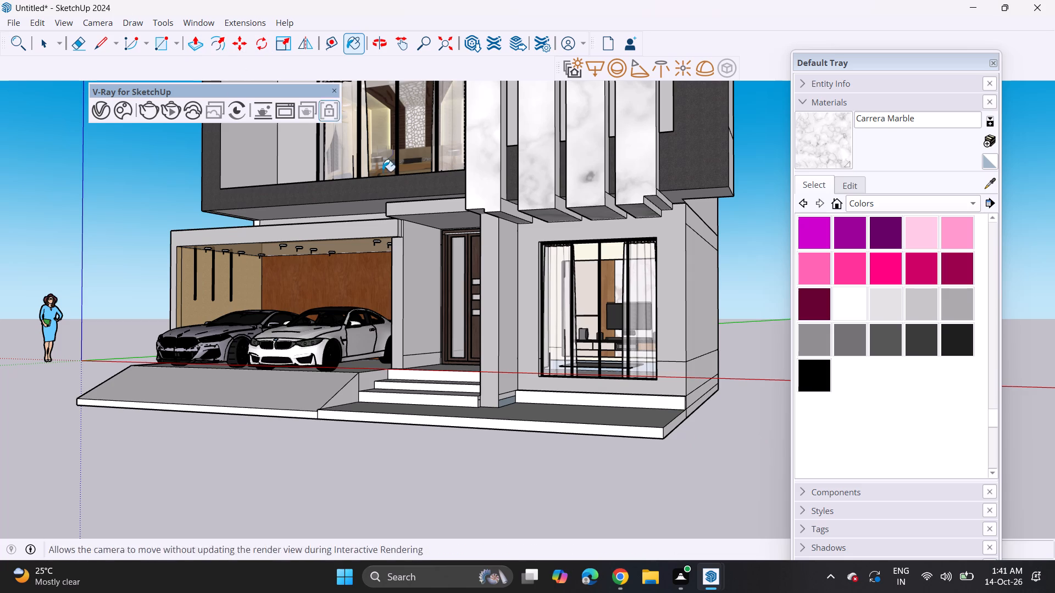
{"action": "left_click", "coordinate": [197, 46]}
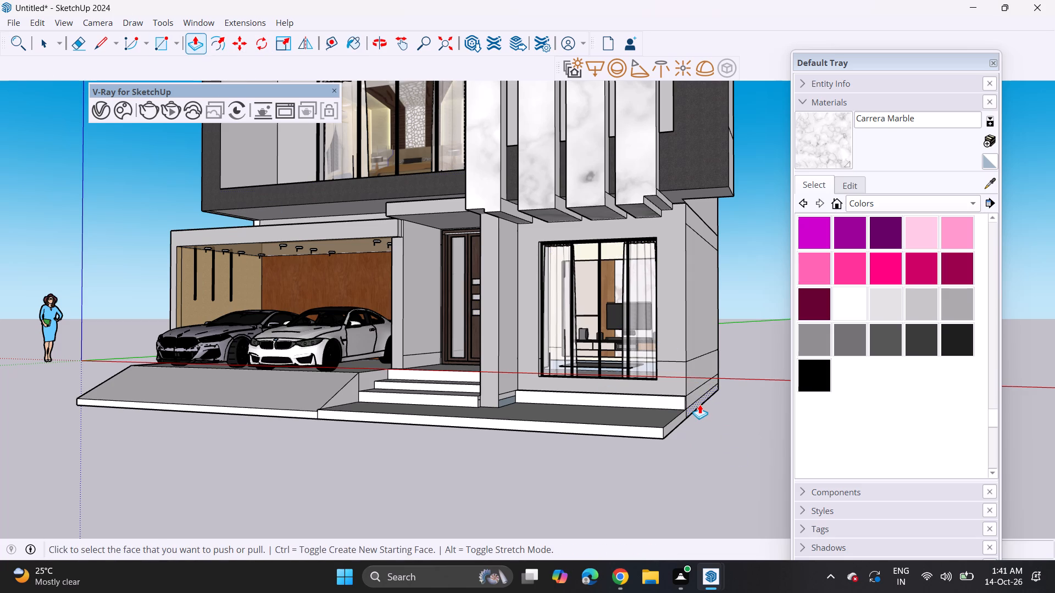
{"action": "left_click", "coordinate": [699, 404]}
{"action": "left_click", "coordinate": [770, 401]}
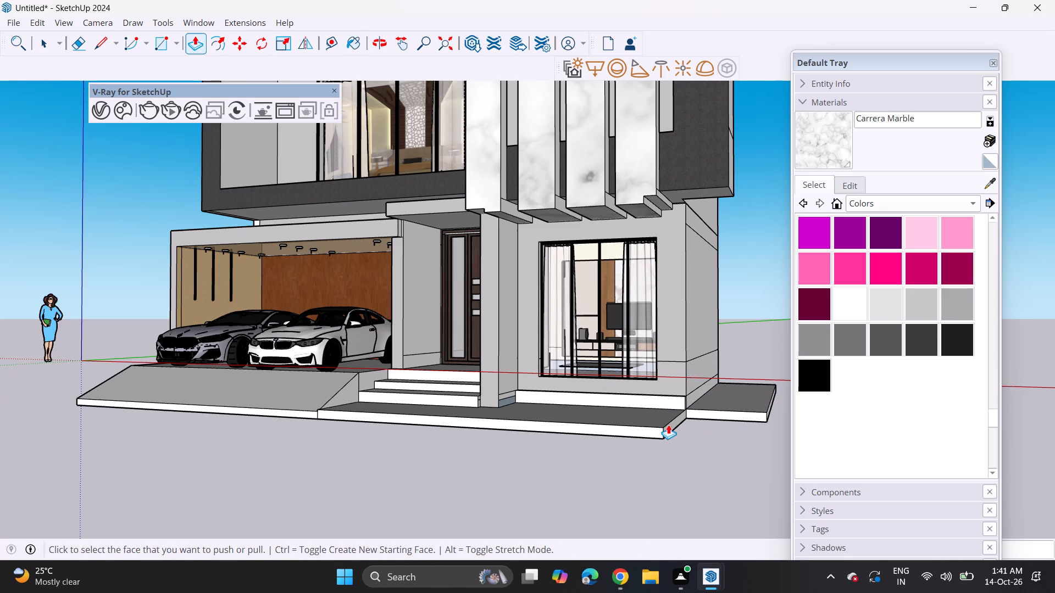
{"action": "double_click", "coordinate": [668, 424]}
Erase the seam lines across the top of the extended base slab at the house's front corner.
{"action": "middle_click_drag", "start_coordinate": [646, 379], "coordinate": [671, 433]}
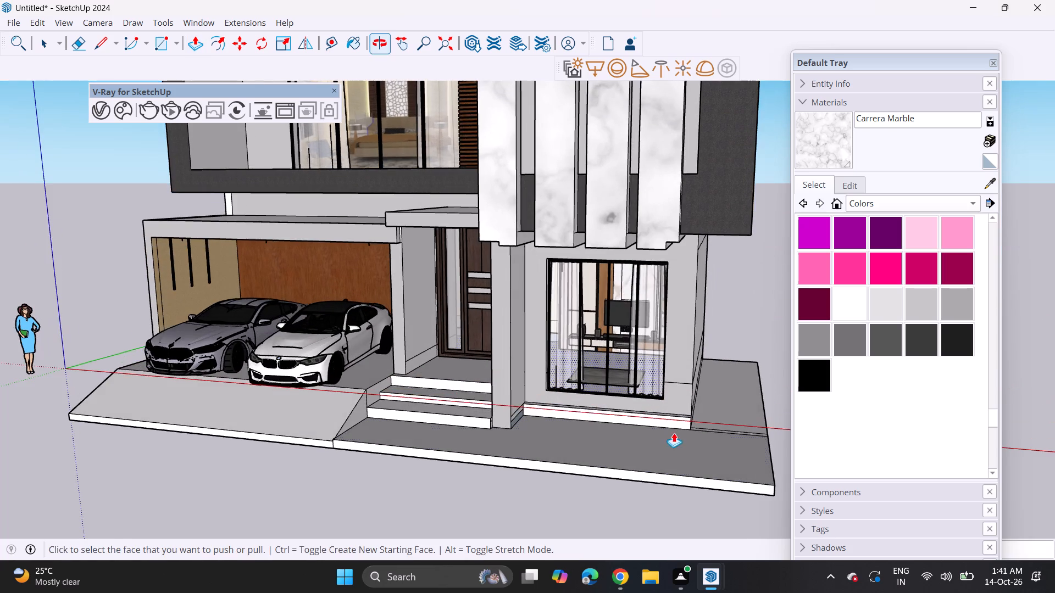
{"action": "scroll", "coordinate": [706, 431], "scroll_direction": "up", "scroll_amount": 4}
{"action": "left_click", "coordinate": [82, 44]}
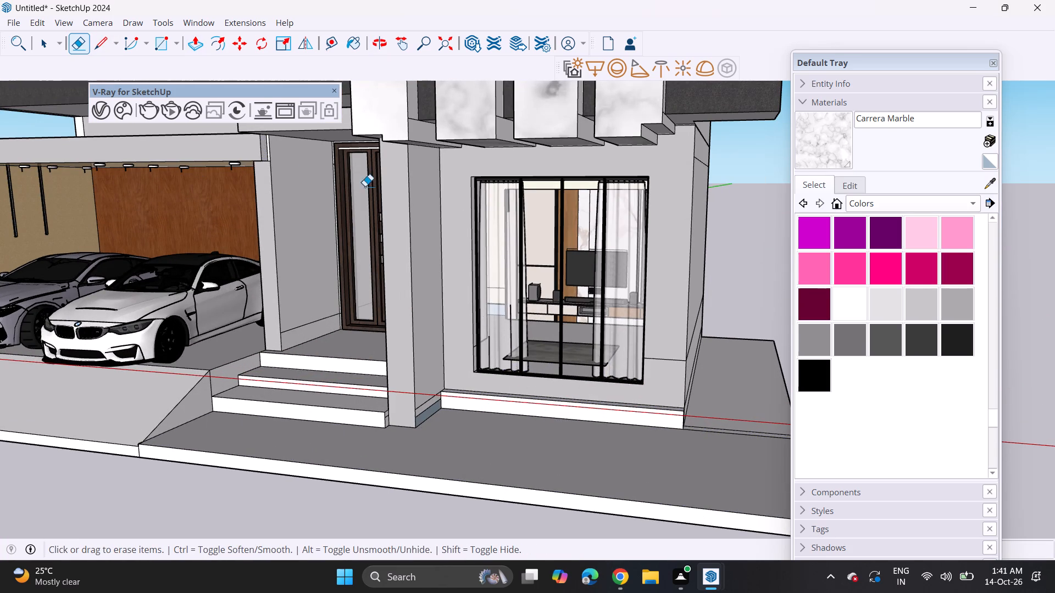
{"action": "left_click_drag", "start_coordinate": [746, 408], "coordinate": [744, 432]}
{"action": "left_click_drag", "start_coordinate": [740, 417], "coordinate": [740, 432]}
{"action": "left_click_drag", "start_coordinate": [740, 432], "coordinate": [742, 449]}
Erase the low horizontal seam lines around the side wall, the front window wall and the entrance column's base.
{"action": "scroll", "coordinate": [712, 424], "scroll_direction": "down", "scroll_amount": 3}
{"action": "middle_click_drag", "start_coordinate": [706, 412], "coordinate": [510, 378]}
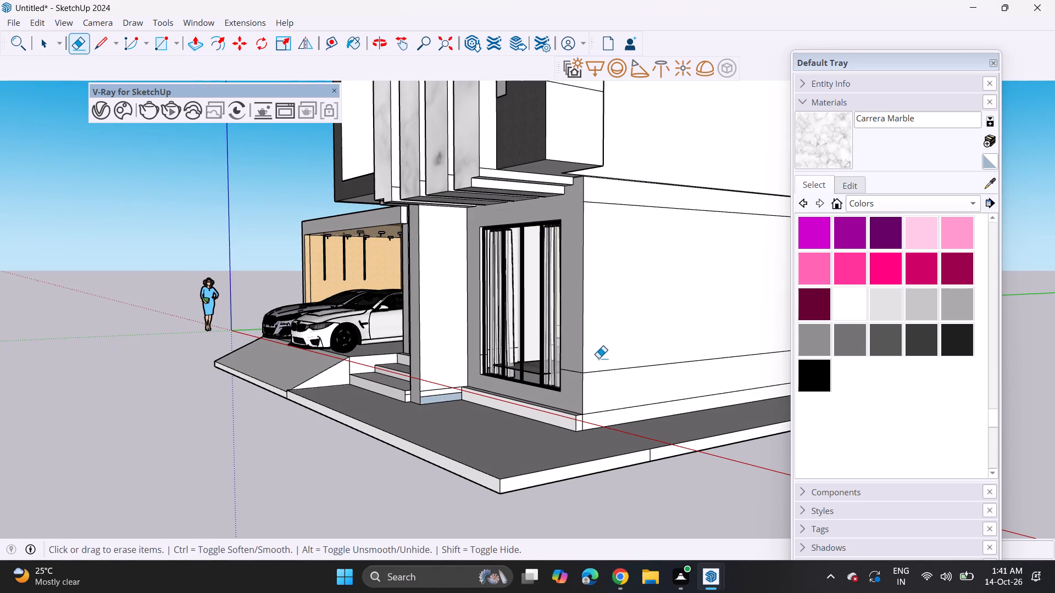
{"action": "left_click_drag", "start_coordinate": [604, 355], "coordinate": [610, 385]}
{"action": "left_click_drag", "start_coordinate": [569, 368], "coordinate": [574, 384]}
{"action": "left_click_drag", "start_coordinate": [587, 371], "coordinate": [588, 378]}
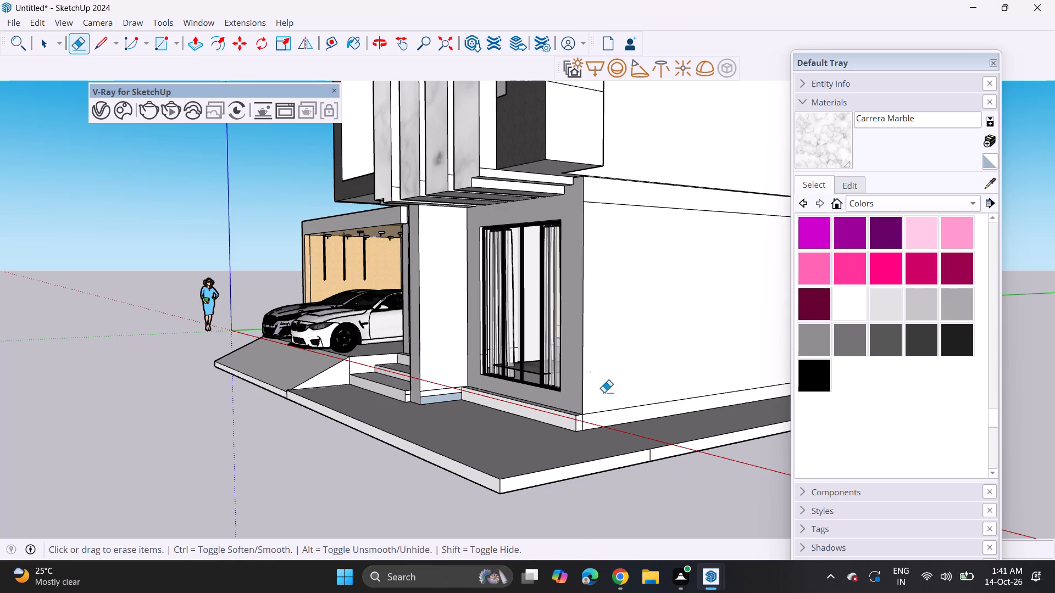
{"action": "left_click_drag", "start_coordinate": [606, 401], "coordinate": [608, 410]}
{"action": "middle_click_drag", "start_coordinate": [567, 434], "coordinate": [665, 441]}
{"action": "middle_click_drag", "start_coordinate": [507, 447], "coordinate": [610, 457]}
{"action": "scroll", "coordinate": [520, 417], "scroll_direction": "up", "scroll_amount": 6}
{"action": "left_click", "coordinate": [510, 396]}
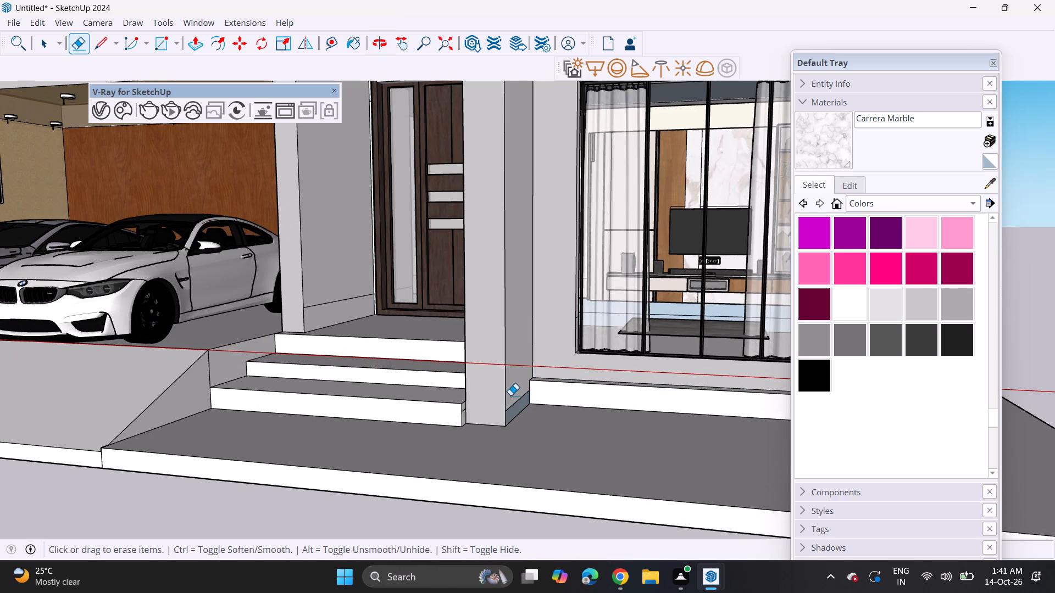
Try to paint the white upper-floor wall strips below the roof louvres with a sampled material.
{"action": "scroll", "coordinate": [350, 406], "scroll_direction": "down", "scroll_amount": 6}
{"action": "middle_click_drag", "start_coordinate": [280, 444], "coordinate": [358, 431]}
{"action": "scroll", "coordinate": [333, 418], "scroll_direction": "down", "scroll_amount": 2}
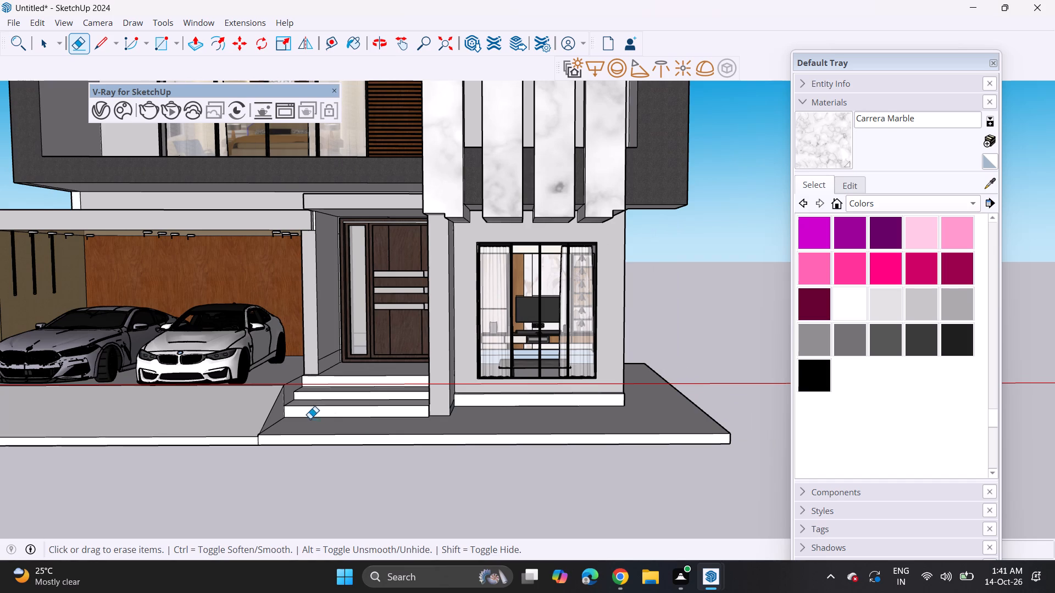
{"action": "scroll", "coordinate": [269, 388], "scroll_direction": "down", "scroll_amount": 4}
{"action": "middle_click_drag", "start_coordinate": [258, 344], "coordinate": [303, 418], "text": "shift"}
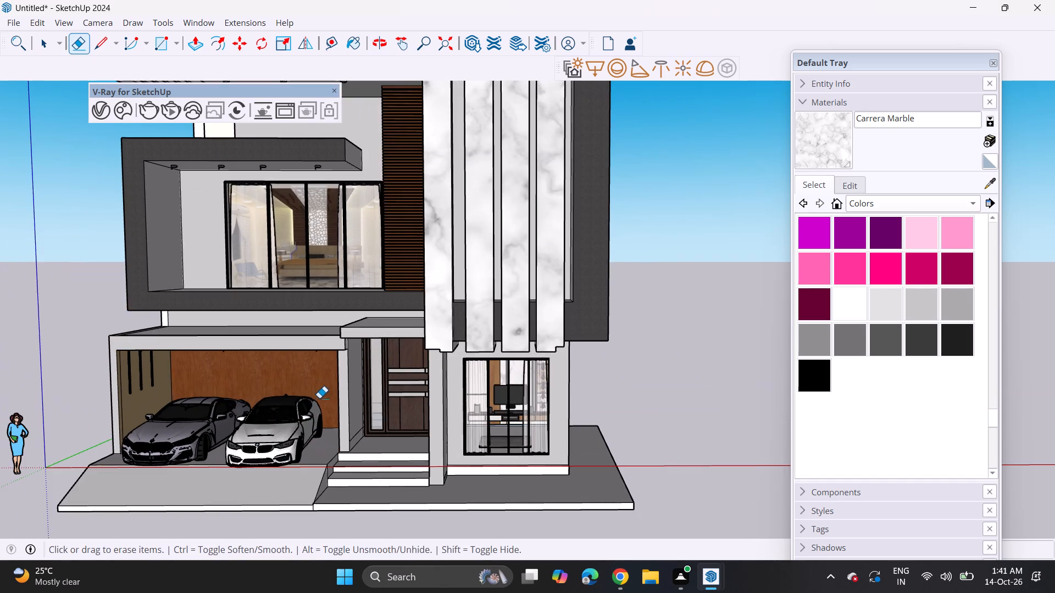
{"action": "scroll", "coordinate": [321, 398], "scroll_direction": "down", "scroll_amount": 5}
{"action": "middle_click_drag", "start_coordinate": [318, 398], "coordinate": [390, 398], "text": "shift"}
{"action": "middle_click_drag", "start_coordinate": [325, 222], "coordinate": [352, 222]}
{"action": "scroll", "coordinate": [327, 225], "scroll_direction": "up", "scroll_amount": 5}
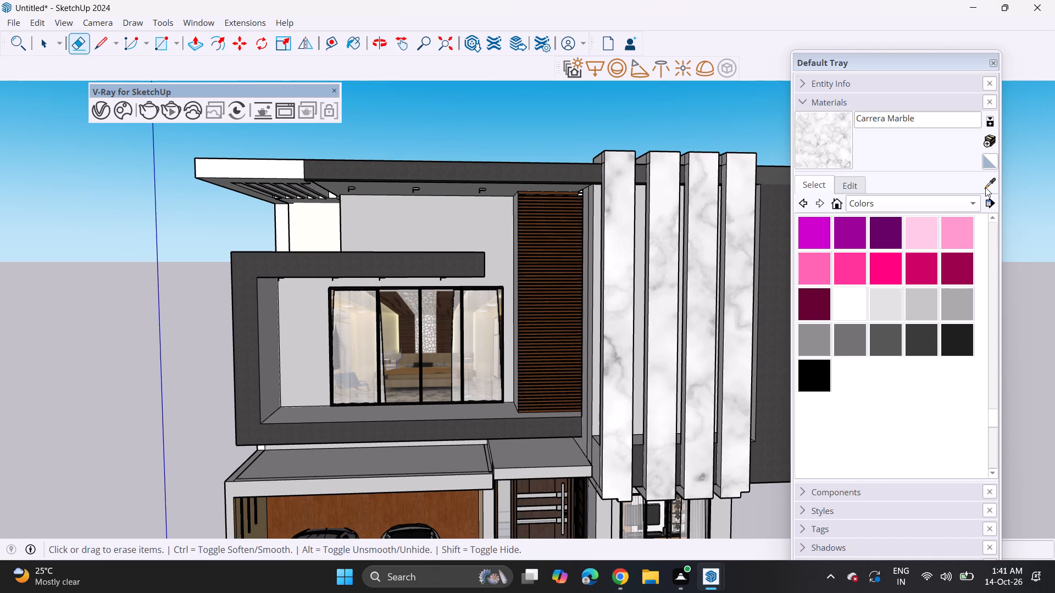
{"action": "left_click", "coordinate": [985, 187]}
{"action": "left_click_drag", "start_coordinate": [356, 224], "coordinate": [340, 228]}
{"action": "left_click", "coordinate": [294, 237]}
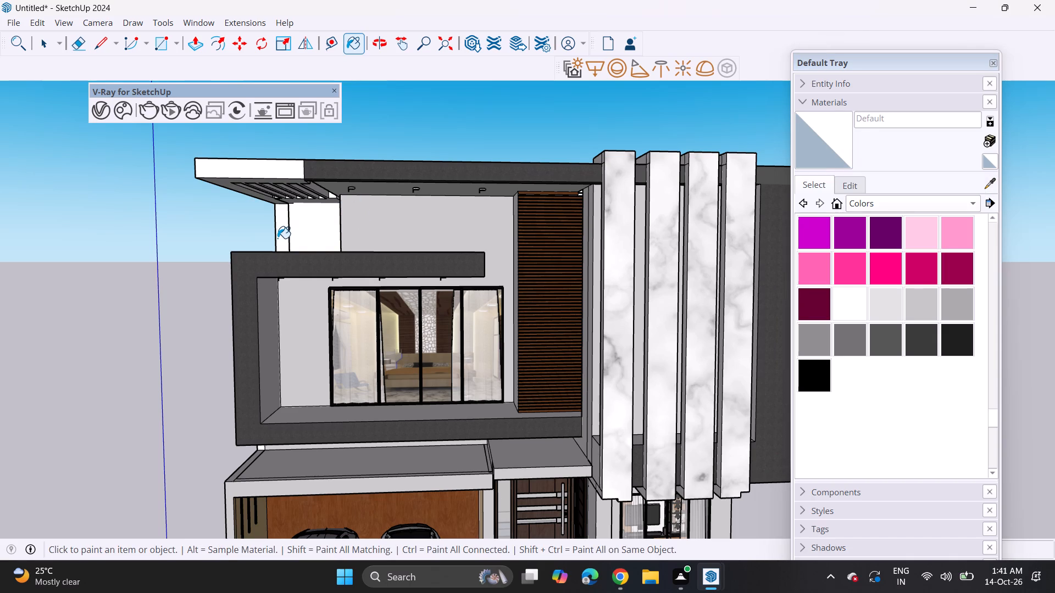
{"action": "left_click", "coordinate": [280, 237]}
Erase the white wall panel beneath the roof louvres at the upper floor's outer corner.
{"action": "left_click", "coordinate": [84, 40]}
{"action": "scroll", "coordinate": [265, 237], "scroll_direction": "up", "scroll_amount": 3}
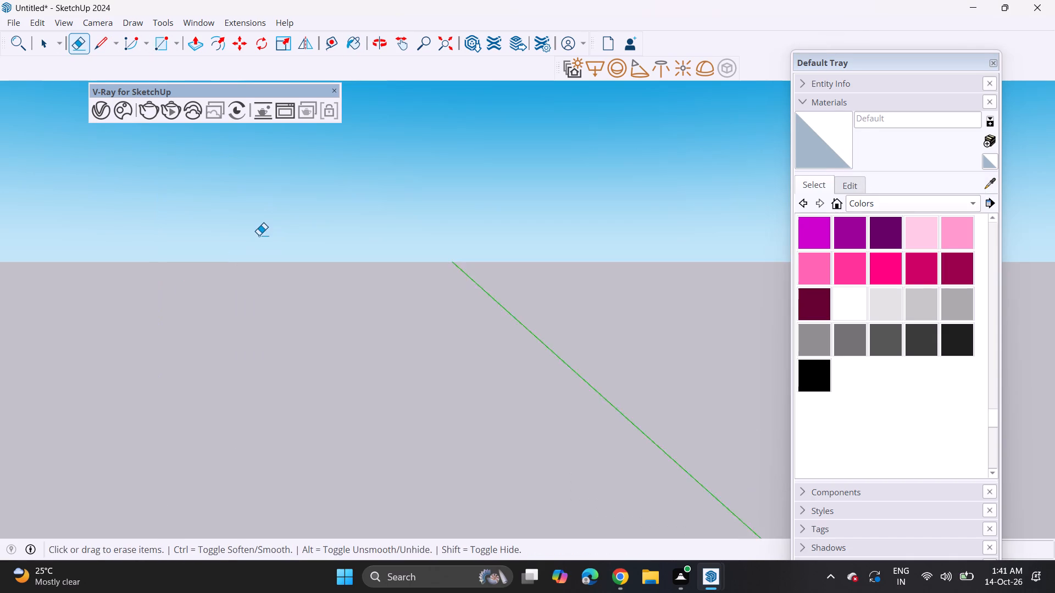
{"action": "scroll", "coordinate": [259, 235], "scroll_direction": "up", "scroll_amount": 1}
{"action": "scroll", "coordinate": [275, 233], "scroll_direction": "down", "scroll_amount": 5}
{"action": "scroll", "coordinate": [326, 229], "scroll_direction": "up", "scroll_amount": 7}
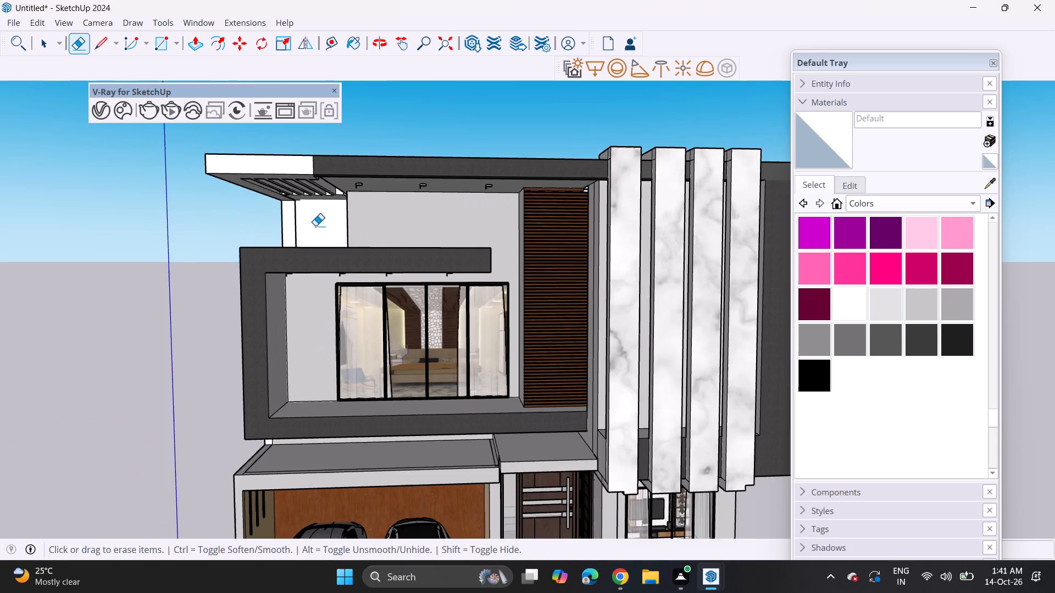
{"action": "scroll", "coordinate": [315, 226], "scroll_direction": "up", "scroll_amount": 4}
{"action": "left_click_drag", "start_coordinate": [275, 221], "coordinate": [287, 231]}
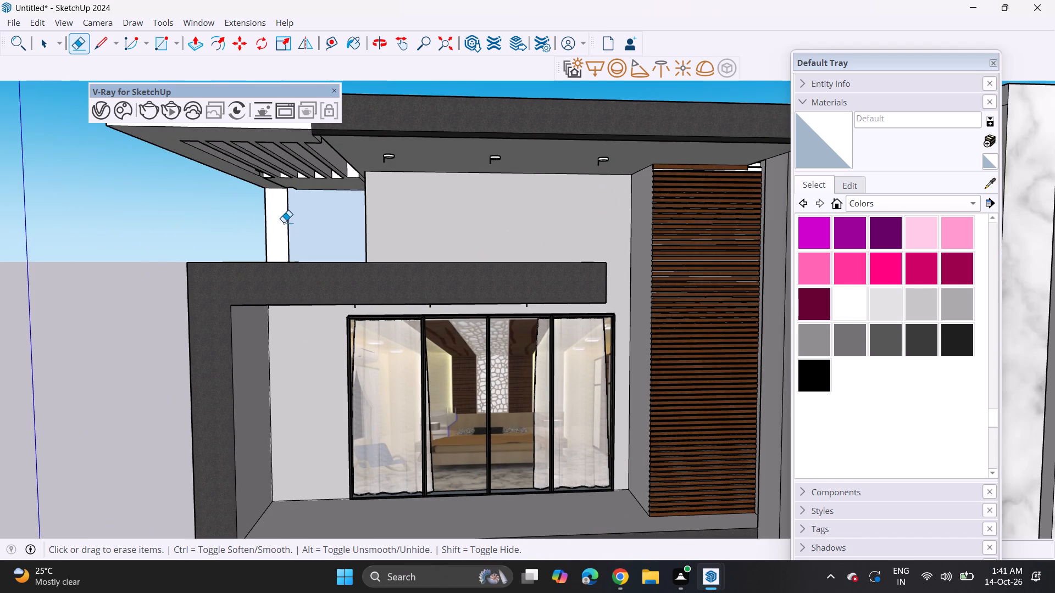
Push/Pull the narrow white wall face across the opening at the upper floor's outer corner to close the gap.
{"action": "middle_click_drag", "start_coordinate": [303, 243], "coordinate": [492, 290]}
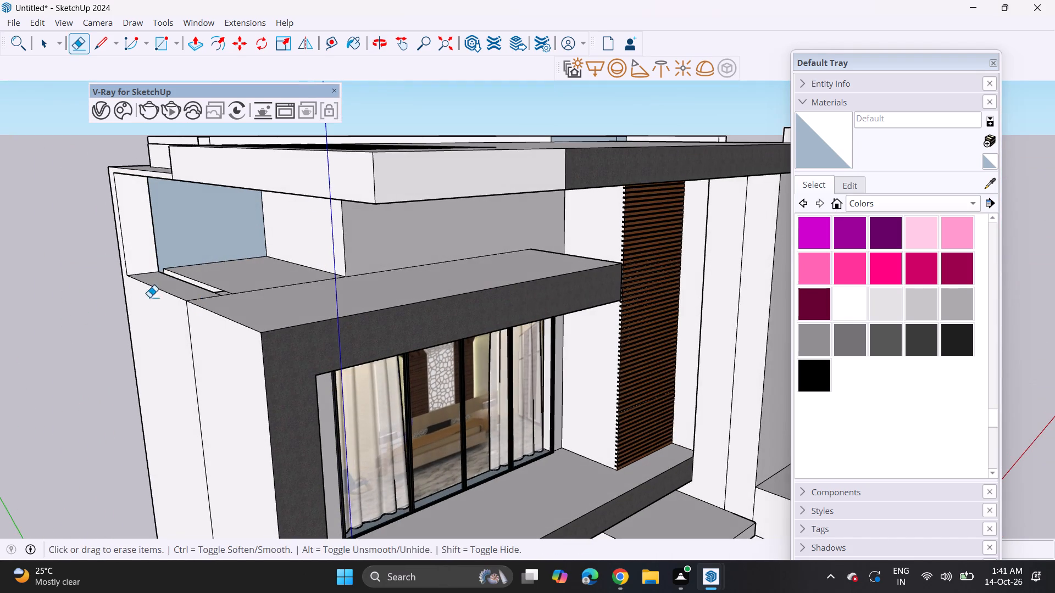
{"action": "middle_click_drag", "start_coordinate": [145, 296], "coordinate": [232, 283], "text": "shift"}
{"action": "middle_click_drag", "start_coordinate": [230, 246], "coordinate": [234, 217]}
{"action": "middle_click_drag", "start_coordinate": [245, 224], "coordinate": [299, 236]}
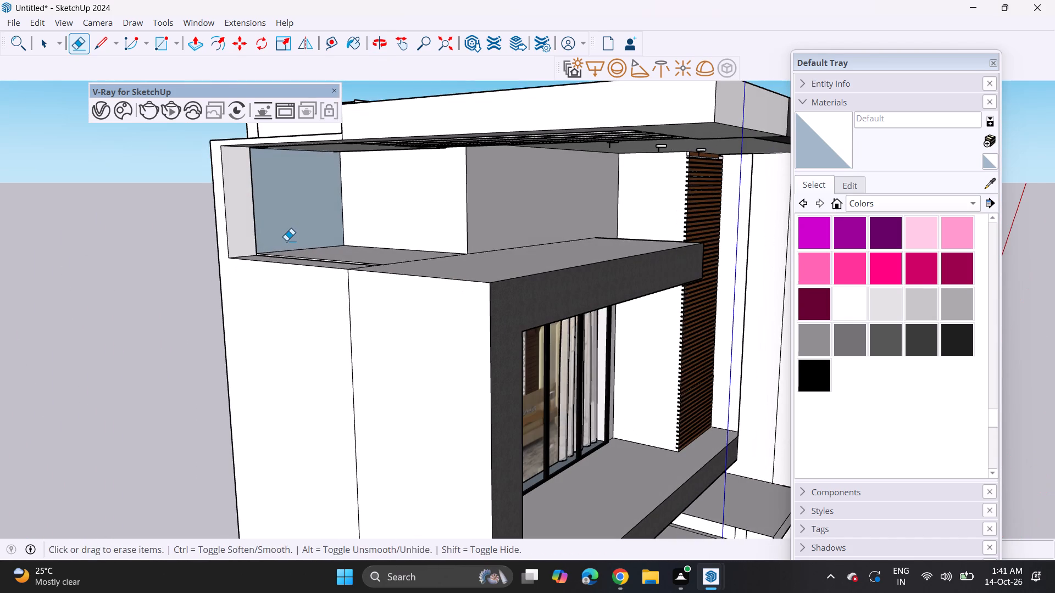
{"action": "key", "text": "p"}
{"action": "left_click", "coordinate": [264, 203]}
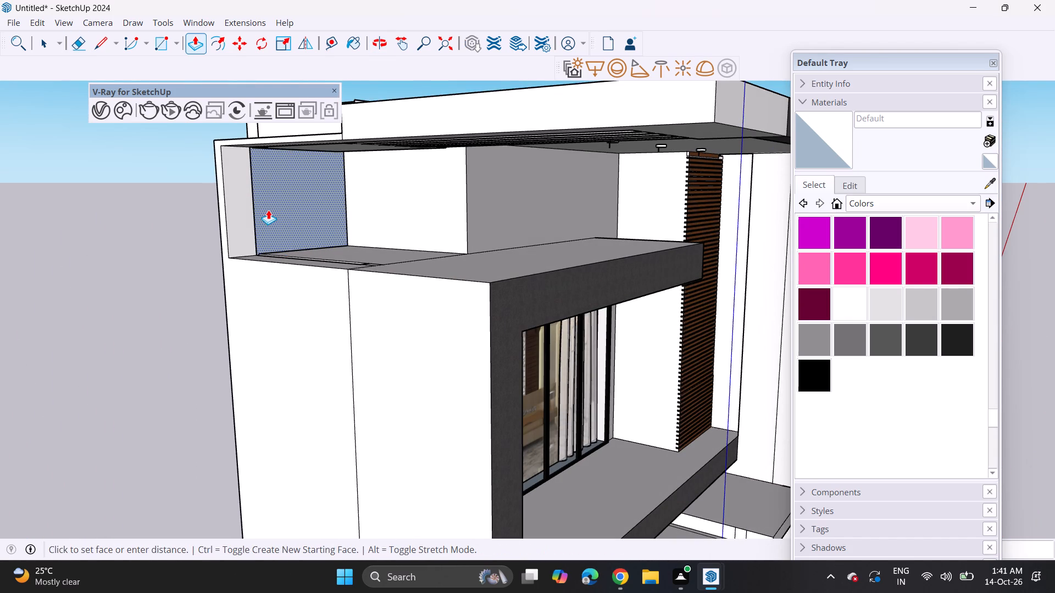
{"action": "left_click", "coordinate": [256, 210]}
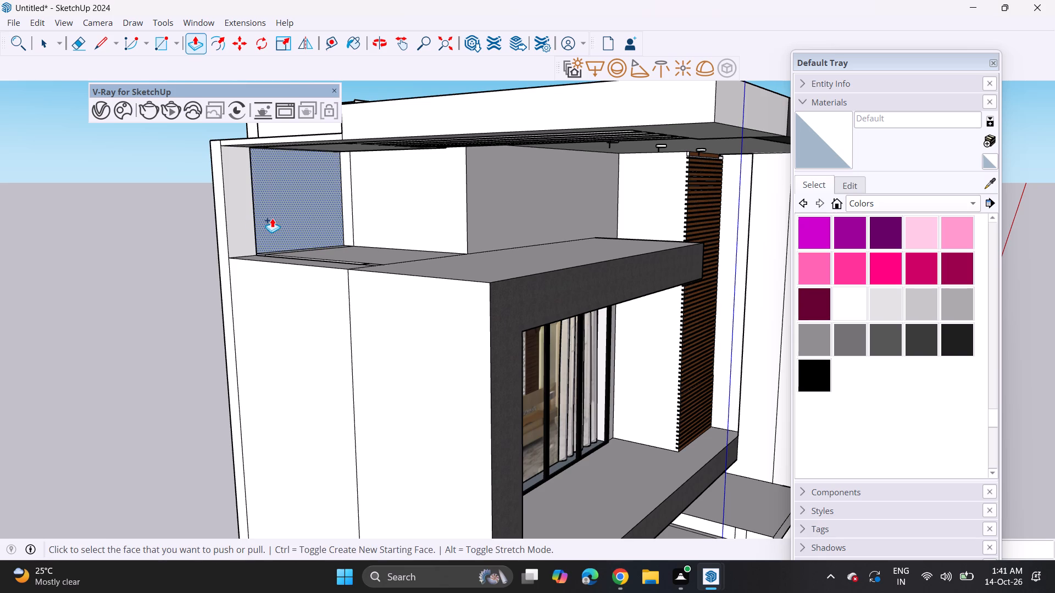
{"action": "left_click", "coordinate": [352, 216]}
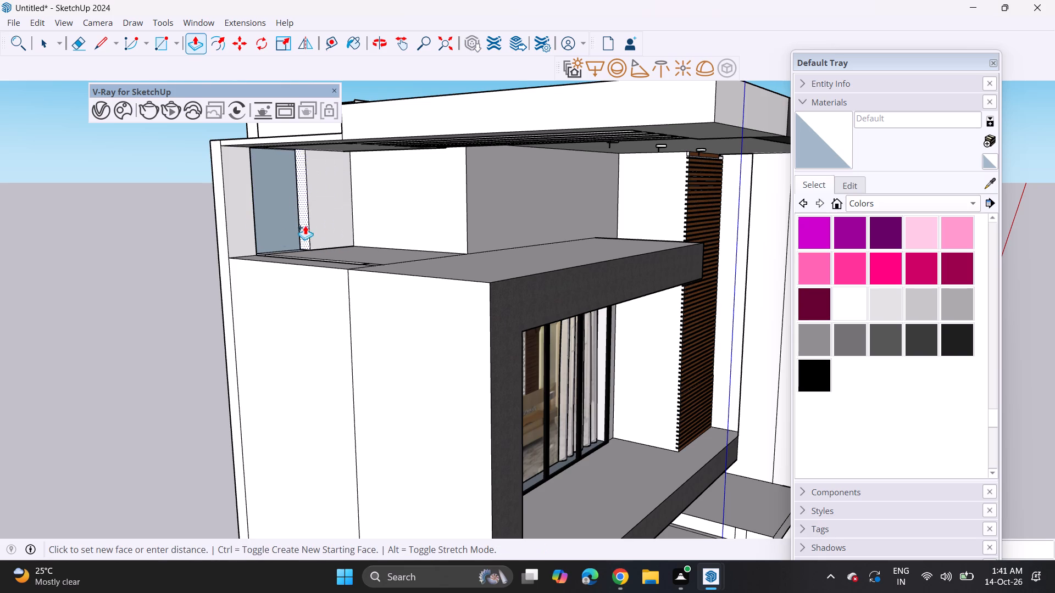
{"action": "left_click", "coordinate": [255, 238]}
Erase the vertical seam line on the newly closed wall at the upper floor's outer corner.
{"action": "middle_click_drag", "start_coordinate": [302, 227], "coordinate": [256, 227]}
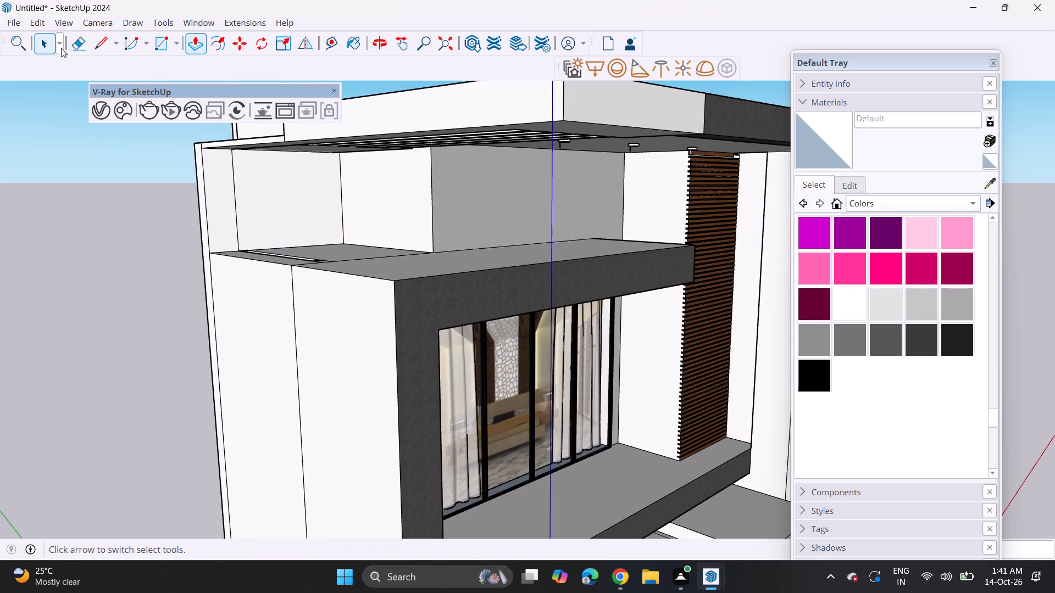
{"action": "left_click_drag", "start_coordinate": [76, 43], "coordinate": [88, 57]}
{"action": "left_click", "coordinate": [76, 44]}
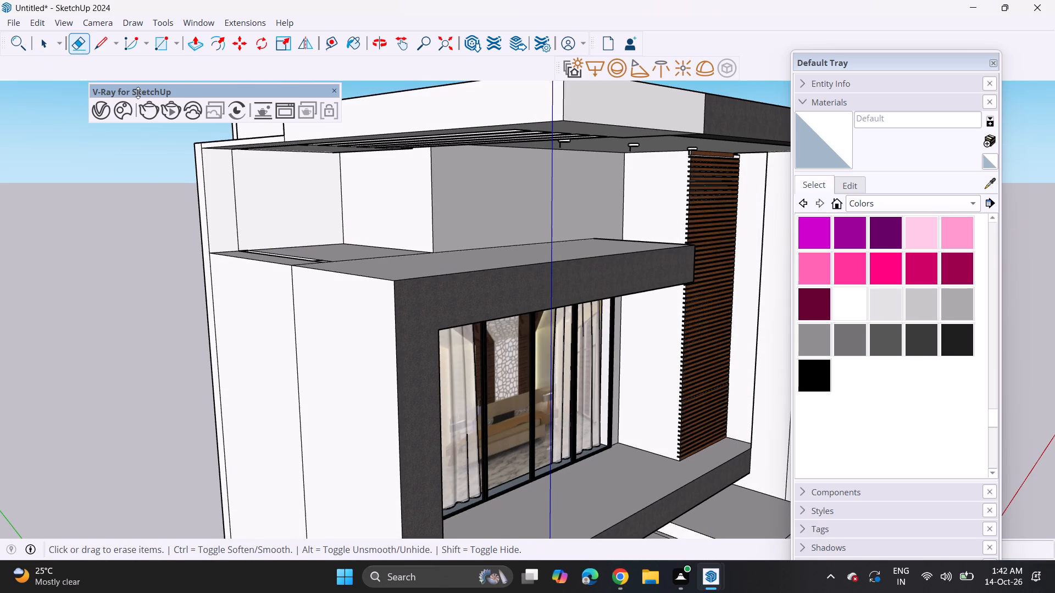
{"action": "left_click_drag", "start_coordinate": [224, 197], "coordinate": [248, 202]}
{"action": "middle_click_drag", "start_coordinate": [303, 232], "coordinate": [296, 227]}
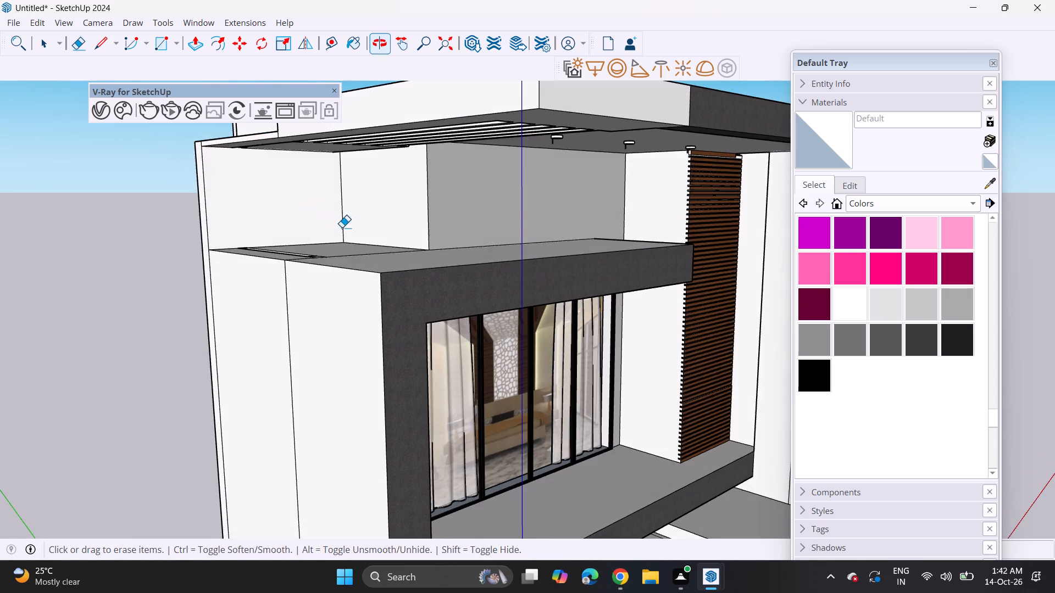
Examine the whole front facade of the house from several angles, down to the garage and entrance.
{"action": "middle_click_drag", "start_coordinate": [346, 232], "coordinate": [141, 189]}
{"action": "scroll", "coordinate": [150, 205], "scroll_direction": "down", "scroll_amount": 3}
{"action": "scroll", "coordinate": [203, 231], "scroll_direction": "up", "scroll_amount": 3}
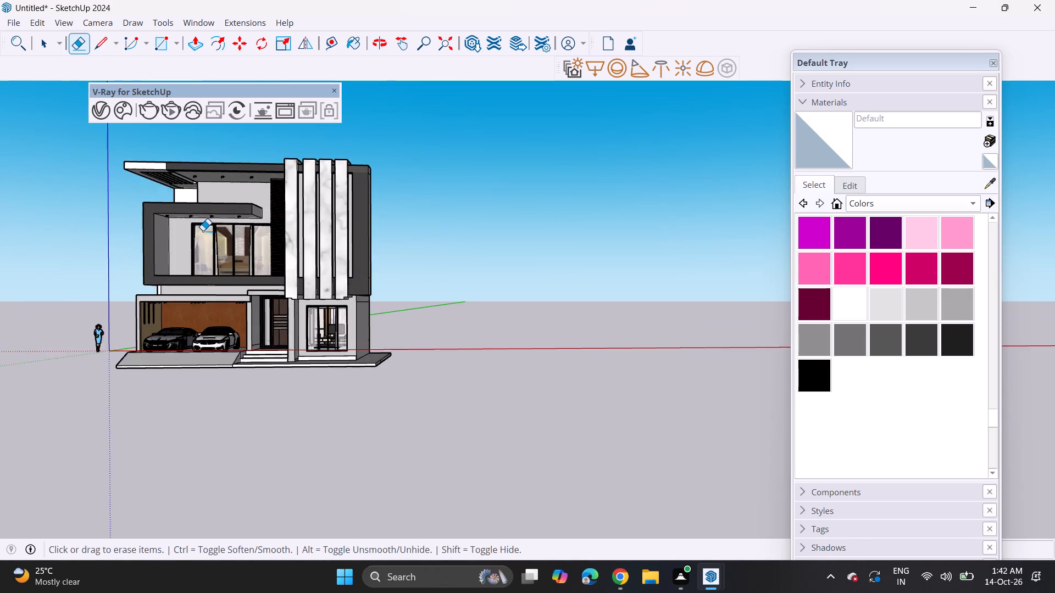
{"action": "scroll", "coordinate": [199, 237], "scroll_direction": "up", "scroll_amount": 2}
{"action": "middle_click_drag", "start_coordinate": [217, 244], "coordinate": [379, 249]}
{"action": "scroll", "coordinate": [364, 260], "scroll_direction": "up", "scroll_amount": 2}
{"action": "middle_click_drag", "start_coordinate": [373, 259], "coordinate": [363, 315], "text": "shift"}
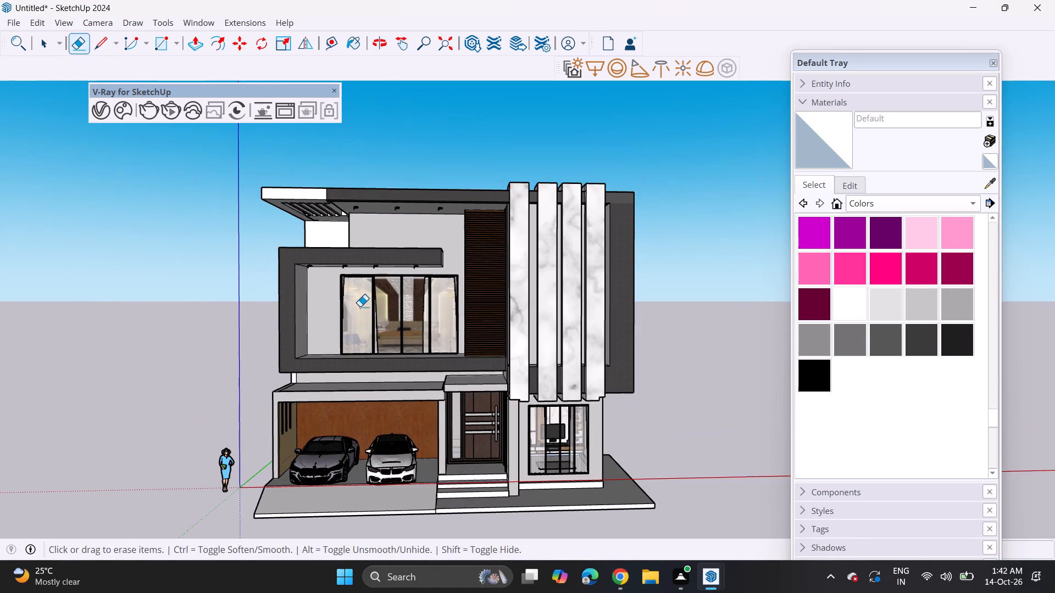
{"action": "middle_click_drag", "start_coordinate": [360, 306], "coordinate": [338, 294]}
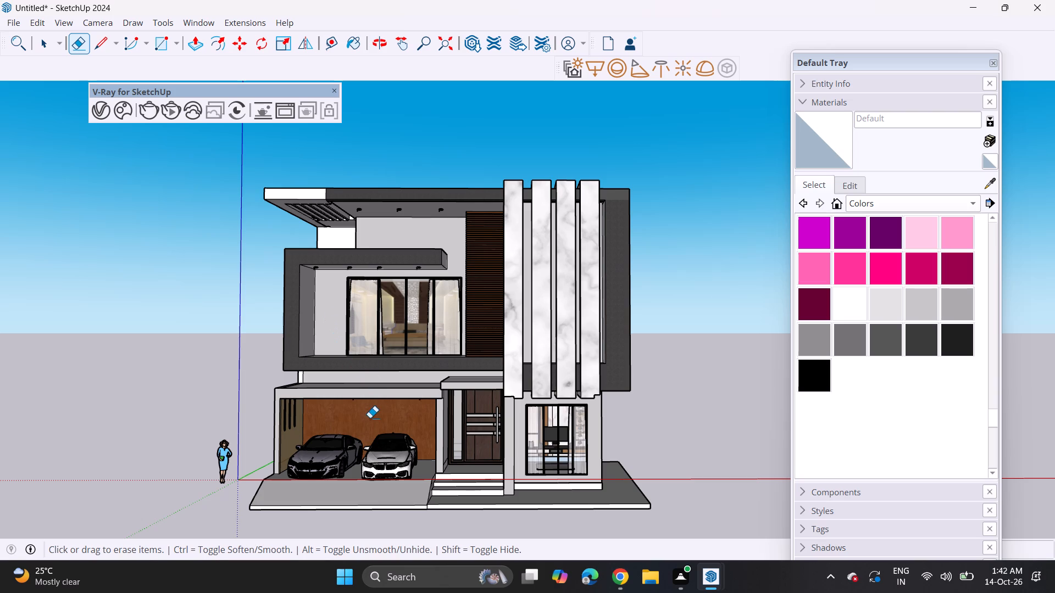
{"action": "middle_click_drag", "start_coordinate": [366, 415], "coordinate": [369, 409]}
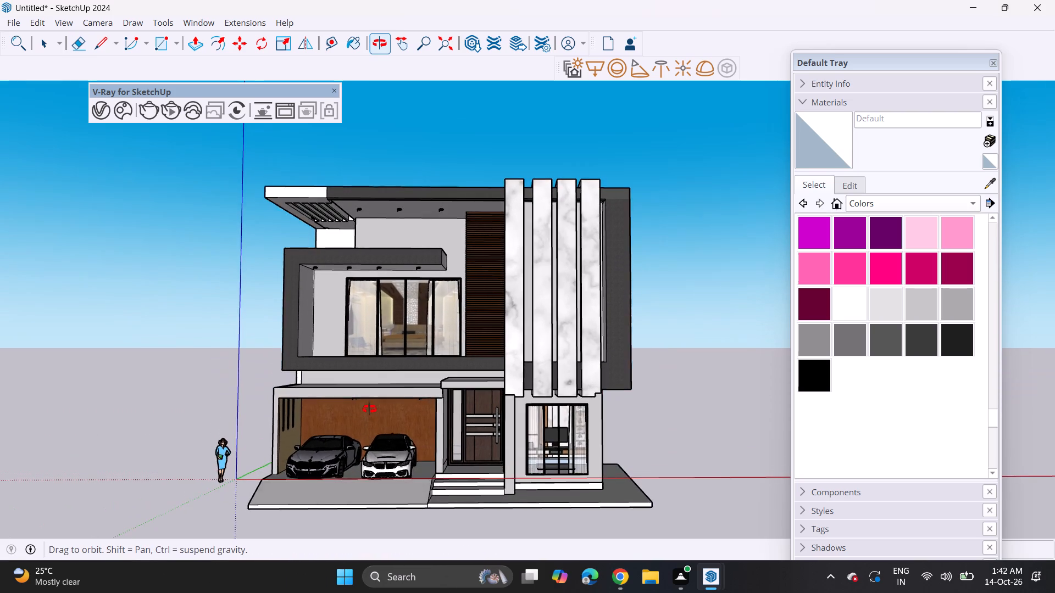
{"action": "middle_click_drag", "start_coordinate": [369, 409], "coordinate": [364, 379]}
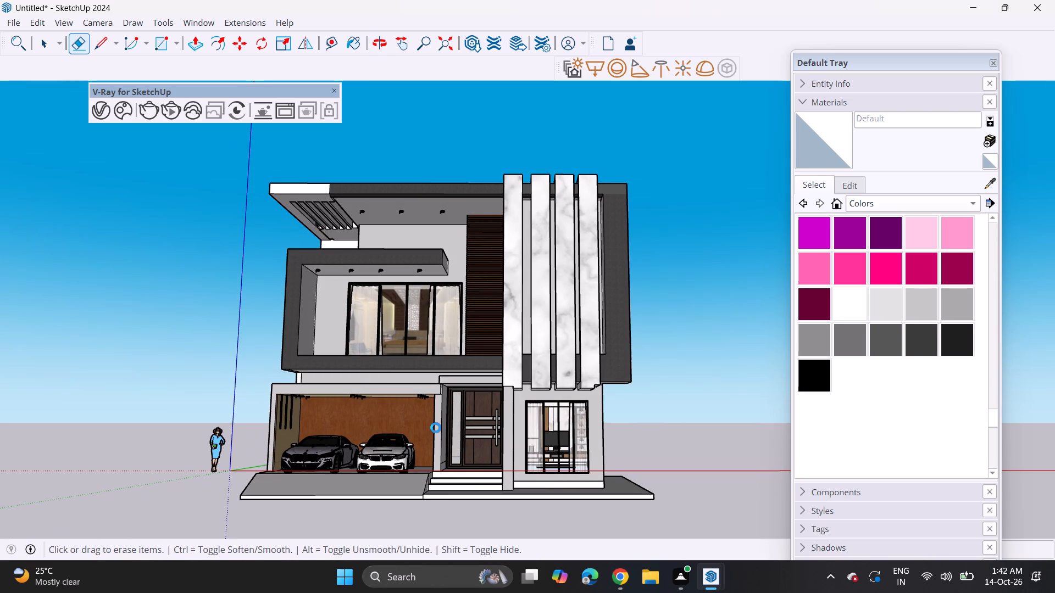
{"action": "scroll", "coordinate": [436, 428], "scroll_direction": "up", "scroll_amount": 9}
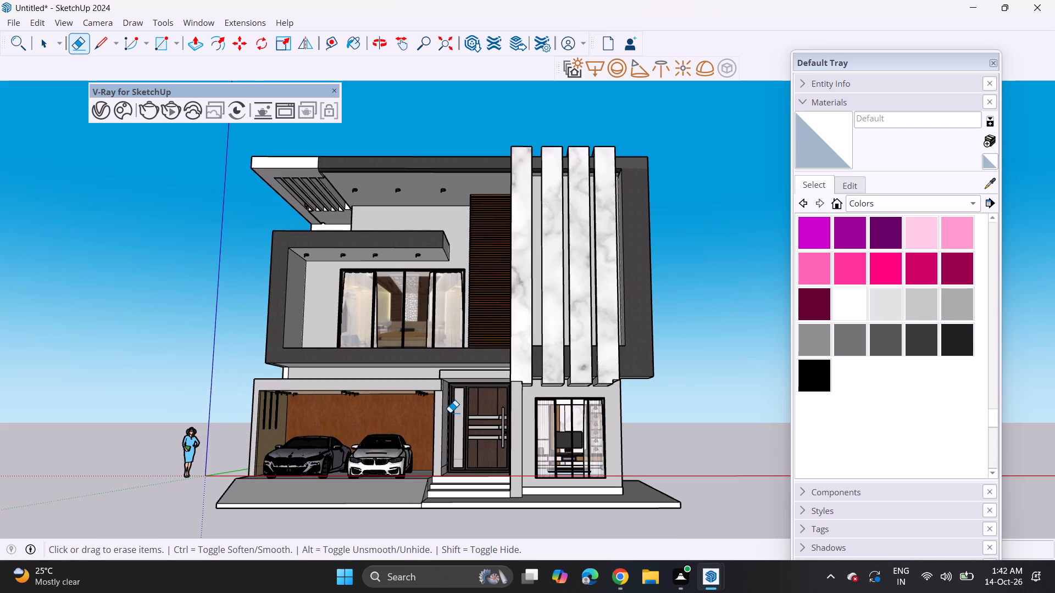
Push/Pull the wall pier between the garage and the front door, and the narrow beam end above it, to align them.
{"action": "left_click", "coordinate": [200, 43]}
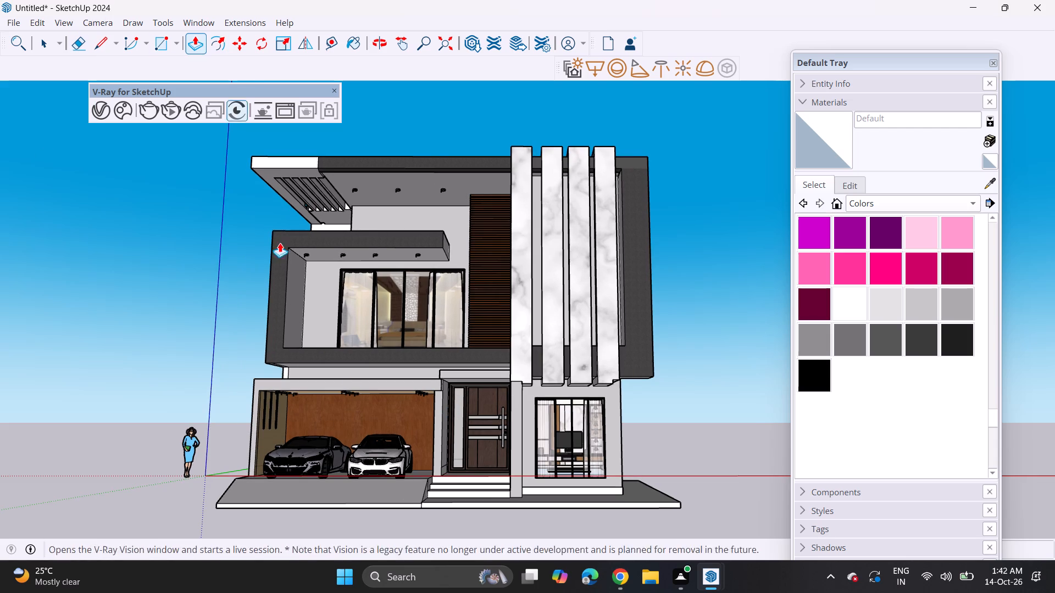
{"action": "scroll", "coordinate": [431, 447], "scroll_direction": "up", "scroll_amount": 5}
{"action": "middle_click_drag", "start_coordinate": [452, 405], "coordinate": [424, 445]}
{"action": "scroll", "coordinate": [434, 416], "scroll_direction": "up", "scroll_amount": 5}
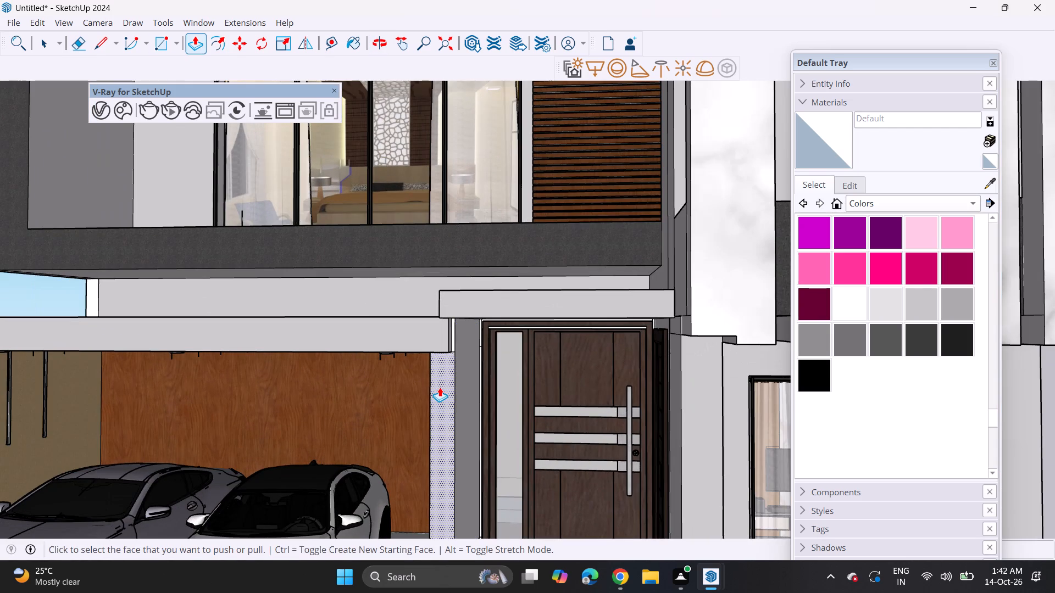
{"action": "left_click", "coordinate": [440, 387]}
{"action": "left_click", "coordinate": [429, 349]}
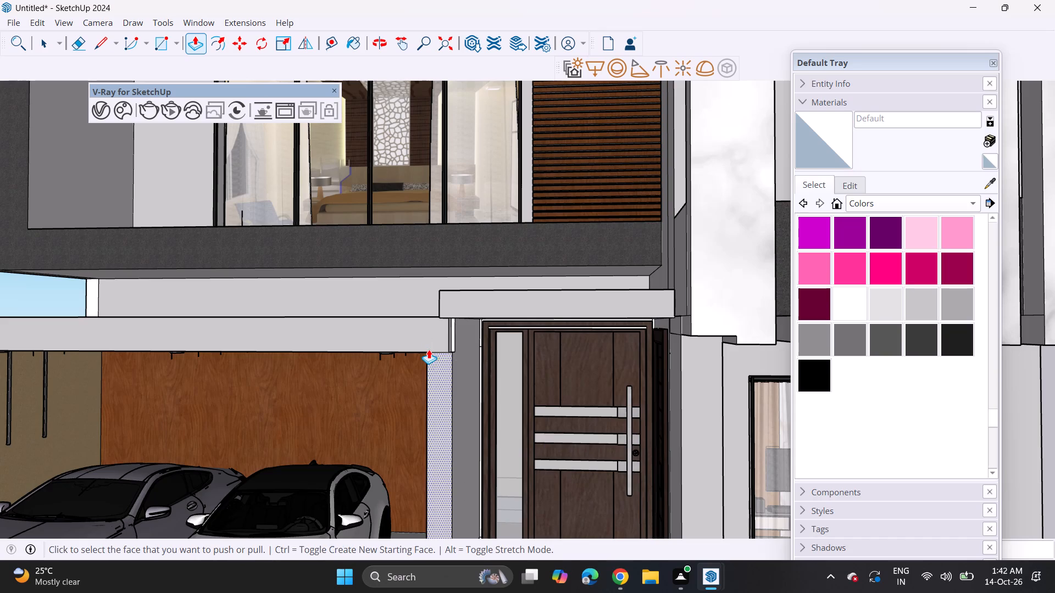
{"action": "scroll", "coordinate": [449, 345], "scroll_direction": "up", "scroll_amount": 4}
{"action": "double_click", "coordinate": [456, 335]}
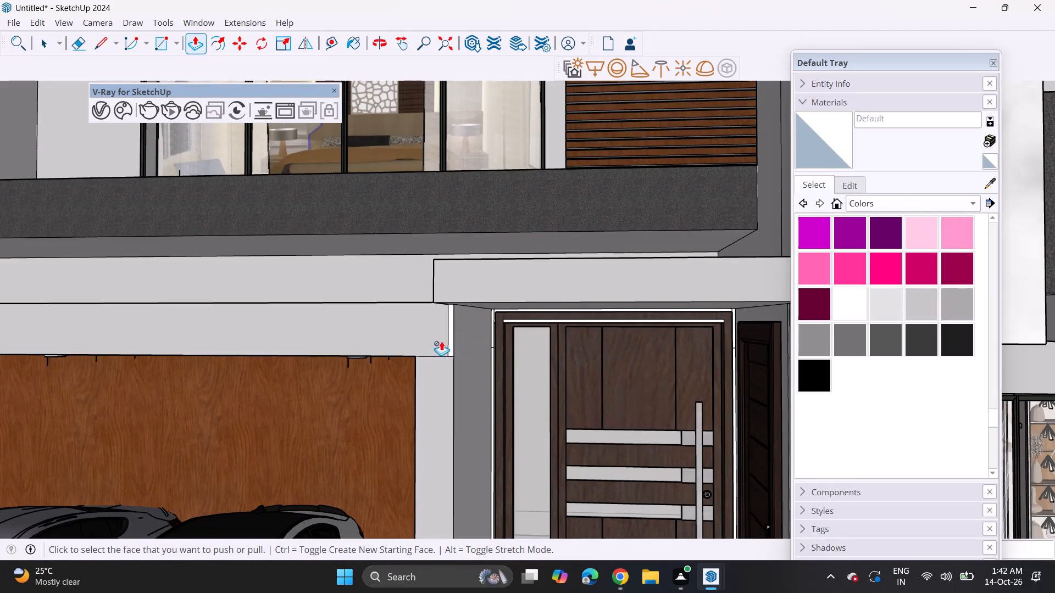
Erase the vertical and horizontal seam lines where the garage beam meets the pier beside the front door.
{"action": "left_click", "coordinate": [75, 49]}
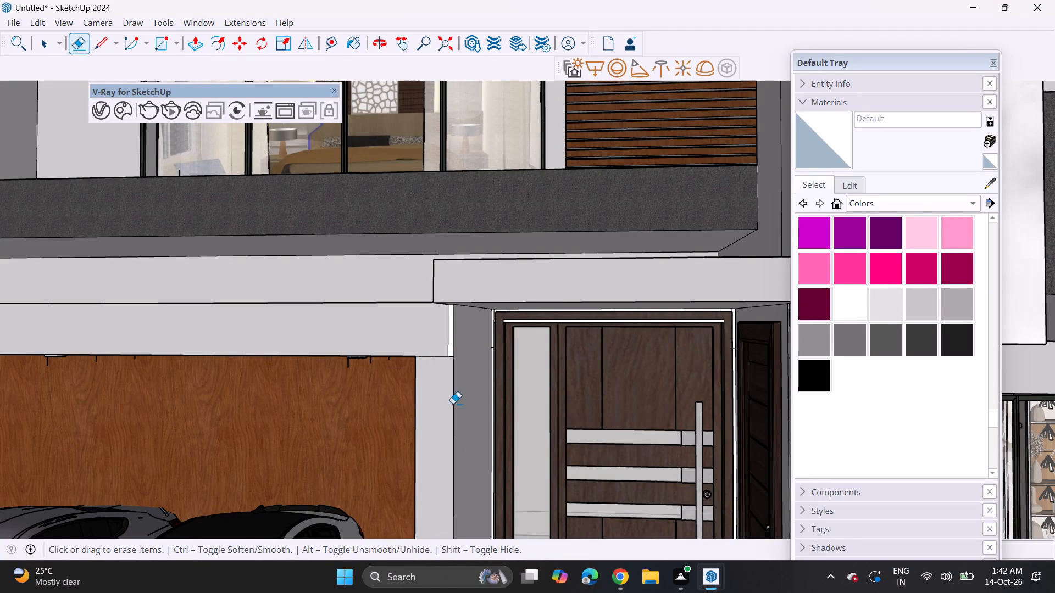
{"action": "scroll", "coordinate": [448, 376], "scroll_direction": "up", "scroll_amount": 4}
{"action": "left_click", "coordinate": [447, 334]}
{"action": "left_click", "coordinate": [448, 322]}
{"action": "scroll", "coordinate": [408, 345], "scroll_direction": "down", "scroll_amount": 3}
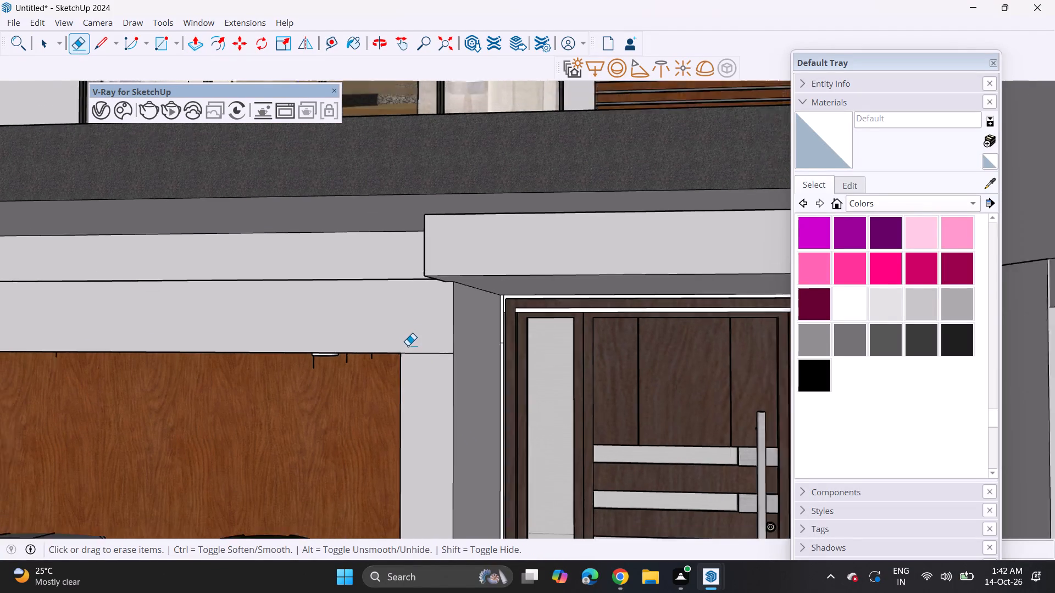
{"action": "scroll", "coordinate": [408, 345], "scroll_direction": "down", "scroll_amount": 2}
{"action": "left_click", "coordinate": [416, 351]}
{"action": "scroll", "coordinate": [411, 370], "scroll_direction": "down", "scroll_amount": 3}
{"action": "left_click", "coordinate": [426, 354]}
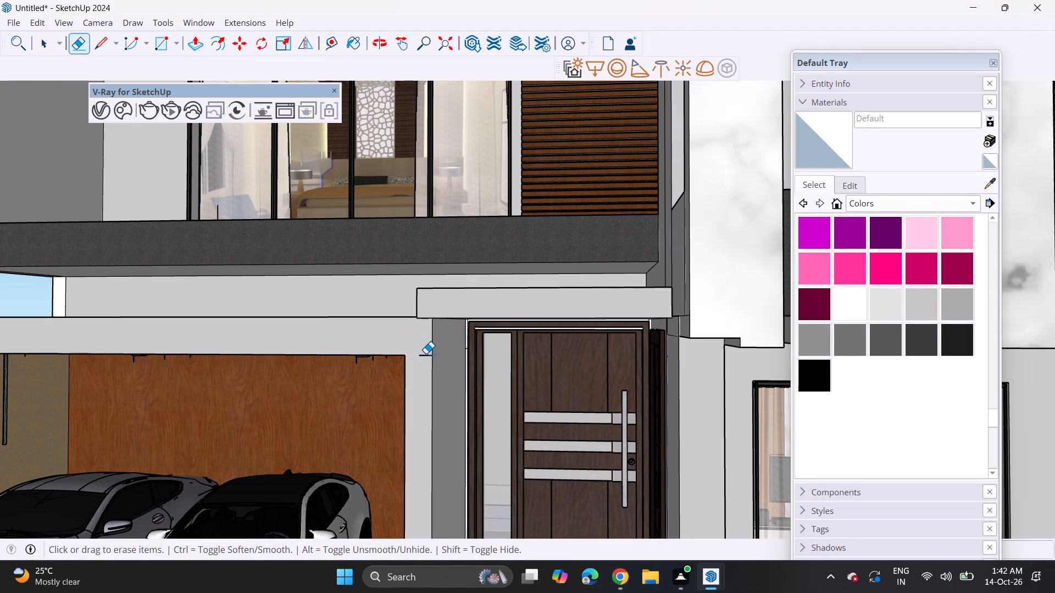
{"action": "left_click", "coordinate": [427, 355]}
Sample Granite Dark Gray from the upper-floor frame and paint the frame's top strips between and beside the marble fins.
{"action": "scroll", "coordinate": [413, 389], "scroll_direction": "down", "scroll_amount": 11}
{"action": "middle_click_drag", "start_coordinate": [400, 418], "coordinate": [435, 424]}
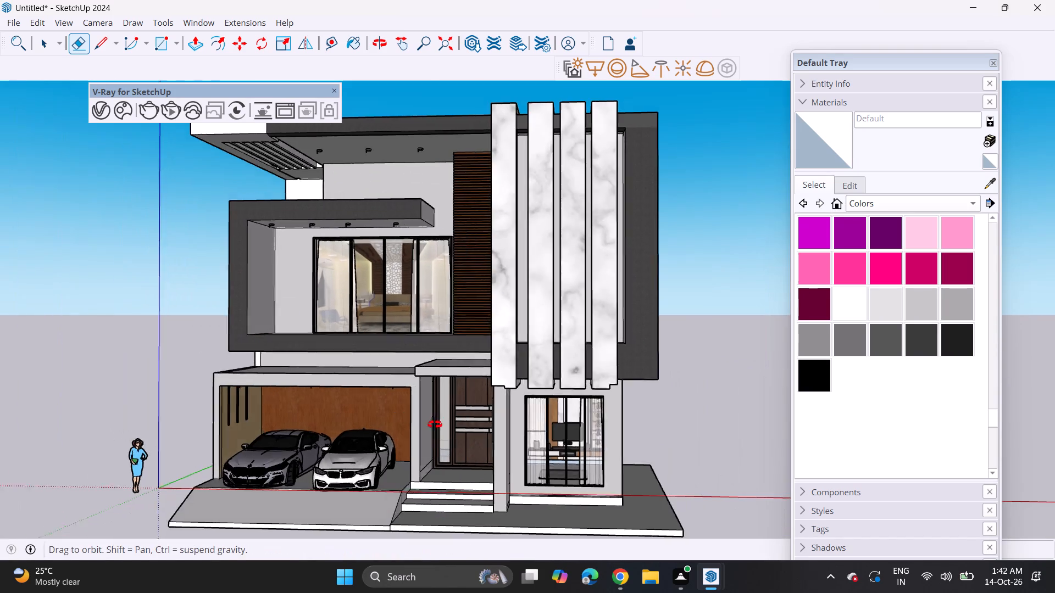
{"action": "middle_click_drag", "start_coordinate": [435, 424], "coordinate": [456, 413]}
{"action": "scroll", "coordinate": [410, 407], "scroll_direction": "down", "scroll_amount": 3}
{"action": "middle_click_drag", "start_coordinate": [417, 405], "coordinate": [355, 409]}
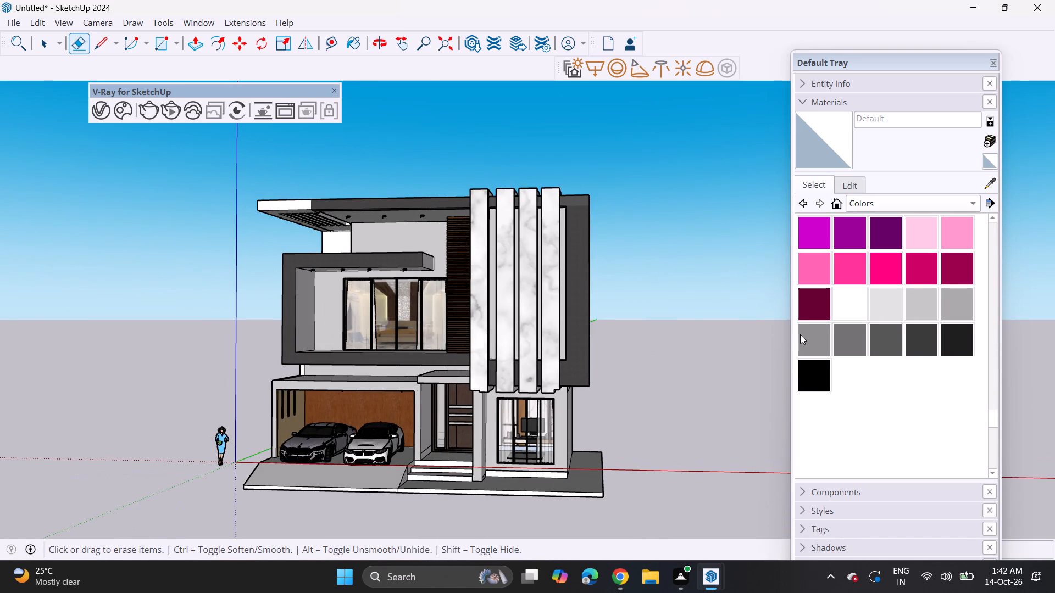
{"action": "left_click", "coordinate": [995, 182]}
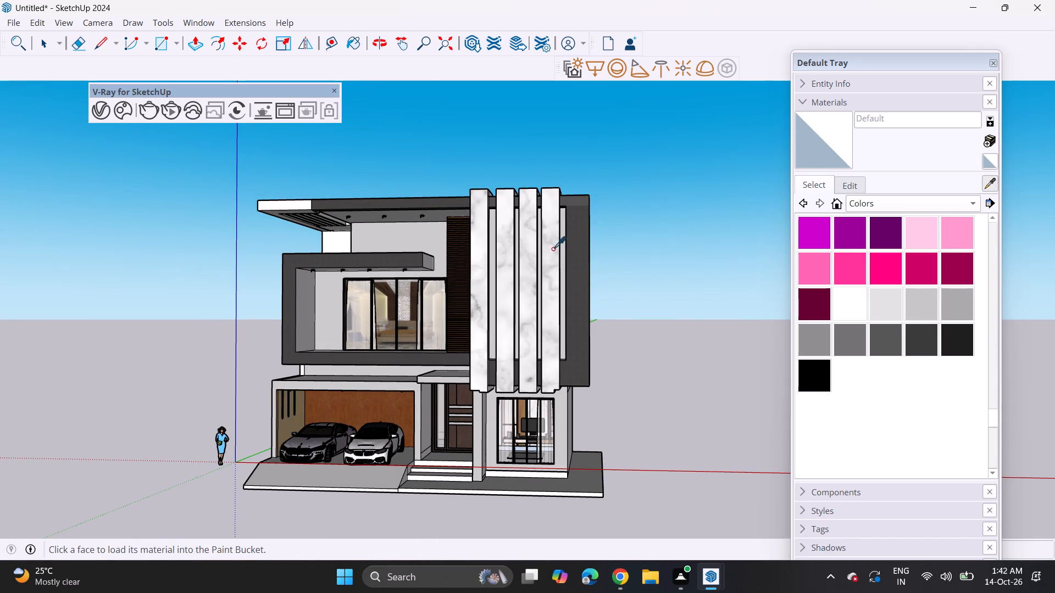
{"action": "left_click", "coordinate": [582, 245]}
{"action": "left_click", "coordinate": [576, 202]}
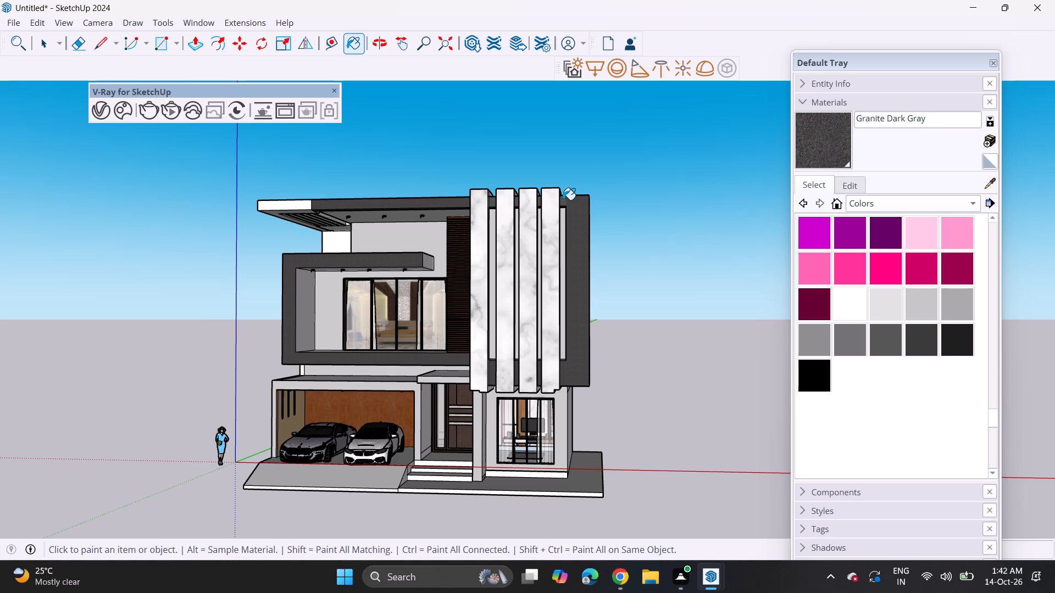
{"action": "scroll", "coordinate": [563, 200], "scroll_direction": "up", "scroll_amount": 7}
{"action": "left_click", "coordinate": [560, 198]}
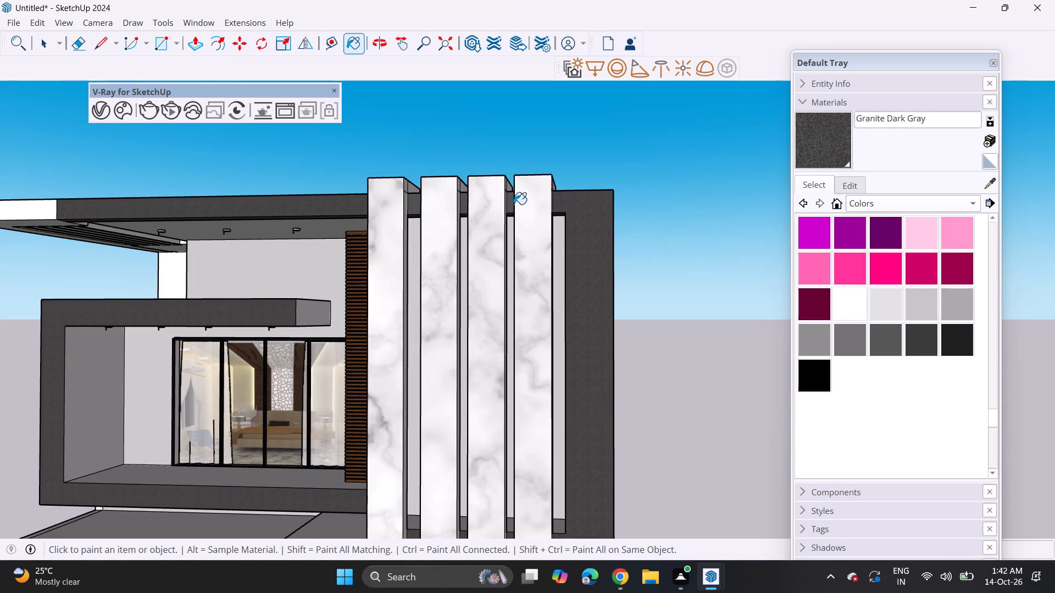
{"action": "left_click", "coordinate": [512, 202]}
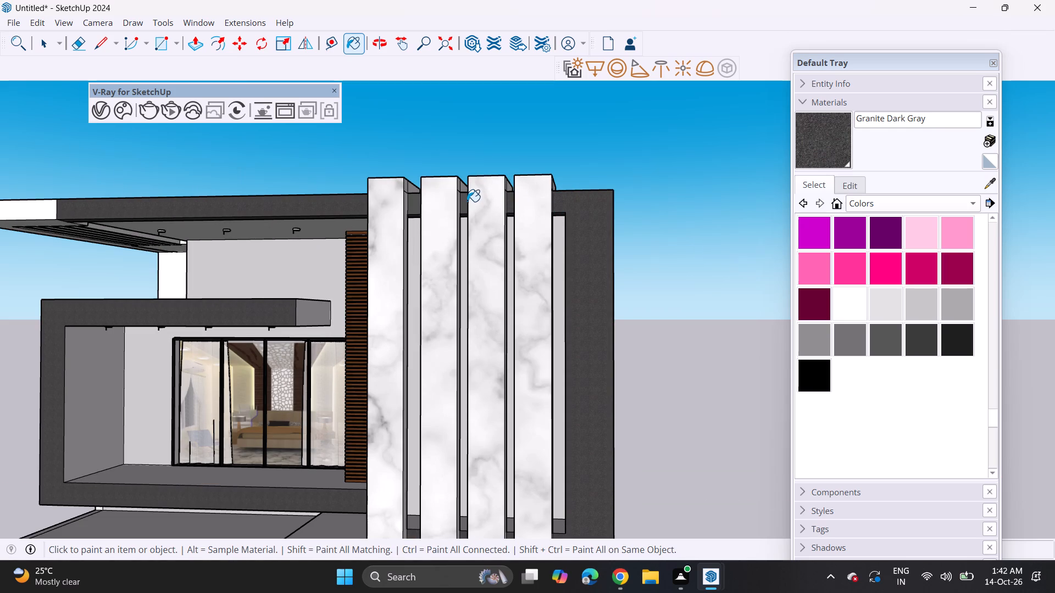
{"action": "left_click", "coordinate": [465, 201]}
{"action": "left_click", "coordinate": [412, 202]}
Sample the grey [Color M03]1 from the entrance column and paint the garage beam and the wall band above it.
{"action": "scroll", "coordinate": [208, 266], "scroll_direction": "down", "scroll_amount": 6}
{"action": "middle_click_drag", "start_coordinate": [113, 292], "coordinate": [170, 254]}
{"action": "scroll", "coordinate": [169, 280], "scroll_direction": "down", "scroll_amount": 3}
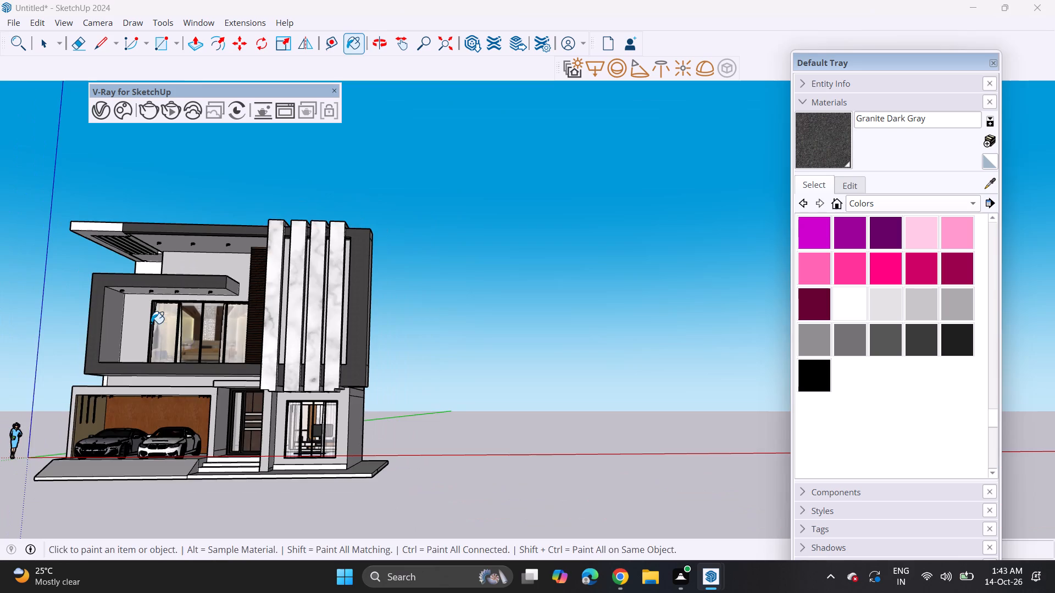
{"action": "middle_click_drag", "start_coordinate": [151, 323], "coordinate": [335, 323]}
{"action": "middle_click_drag", "start_coordinate": [363, 335], "coordinate": [353, 338]}
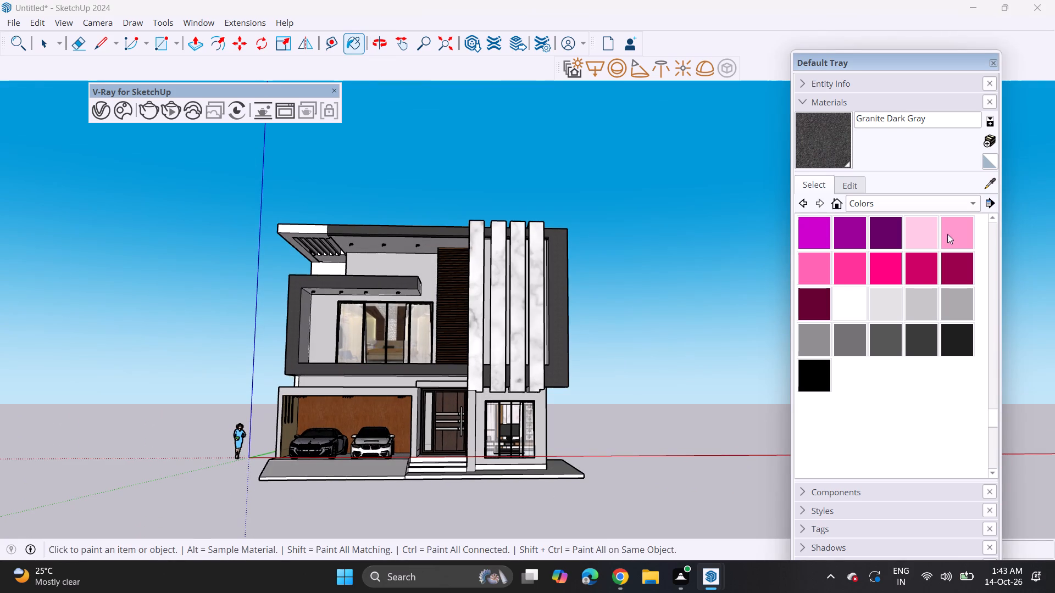
{"action": "left_click", "coordinate": [987, 188]}
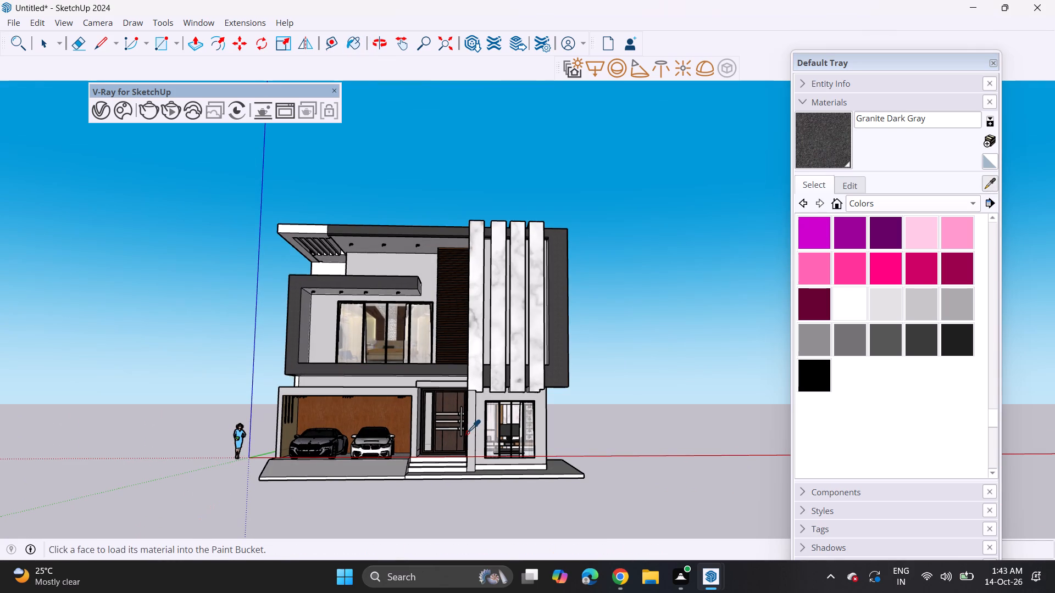
{"action": "left_click", "coordinate": [473, 421]}
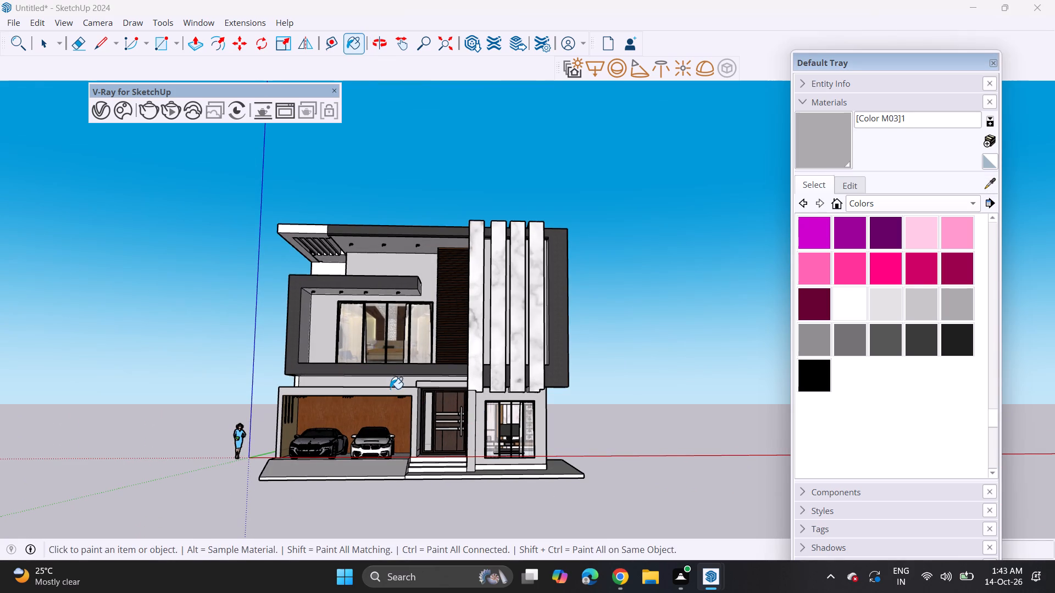
{"action": "left_click", "coordinate": [388, 386]}
{"action": "left_click", "coordinate": [389, 379]}
{"action": "left_click", "coordinate": [385, 393]}
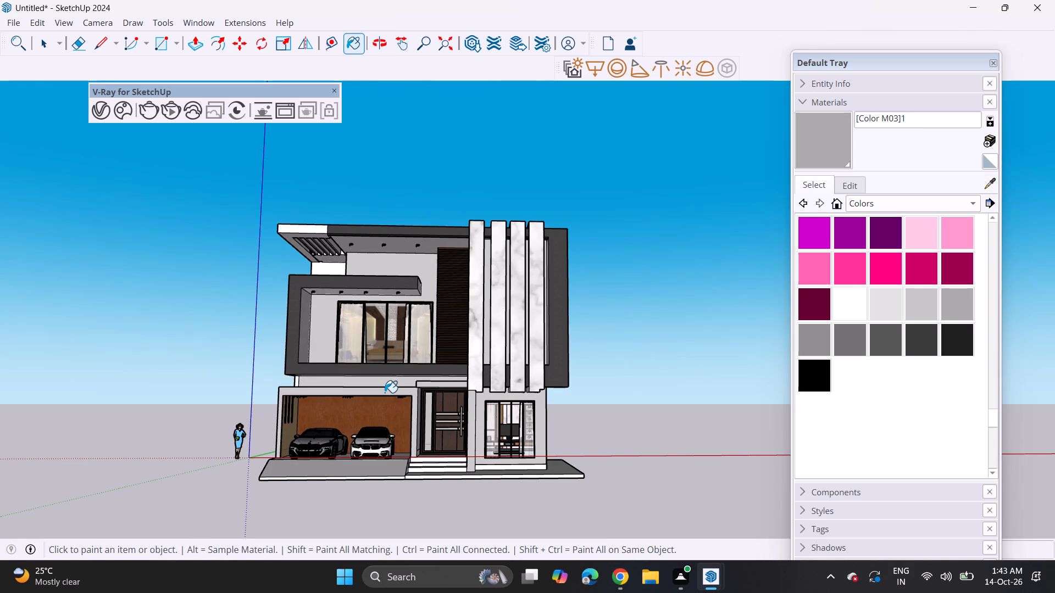
Paint the treads and risers of the entrance steps below the front door with the grey [Color M03]1.
{"action": "left_click", "coordinate": [450, 462]}
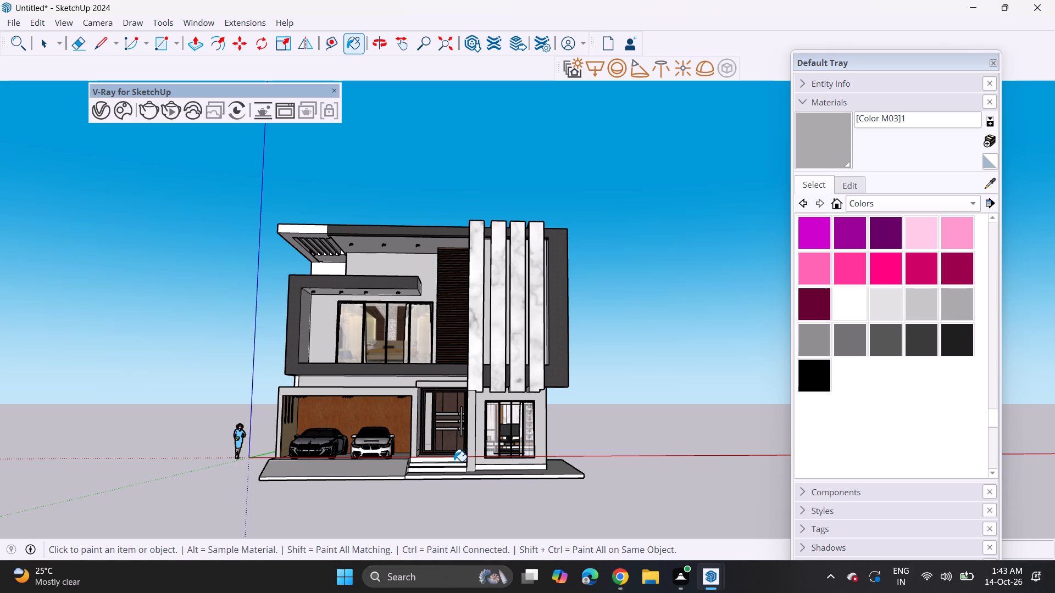
{"action": "left_click", "coordinate": [454, 461]}
{"action": "left_click", "coordinate": [454, 463]}
{"action": "left_click", "coordinate": [456, 463]}
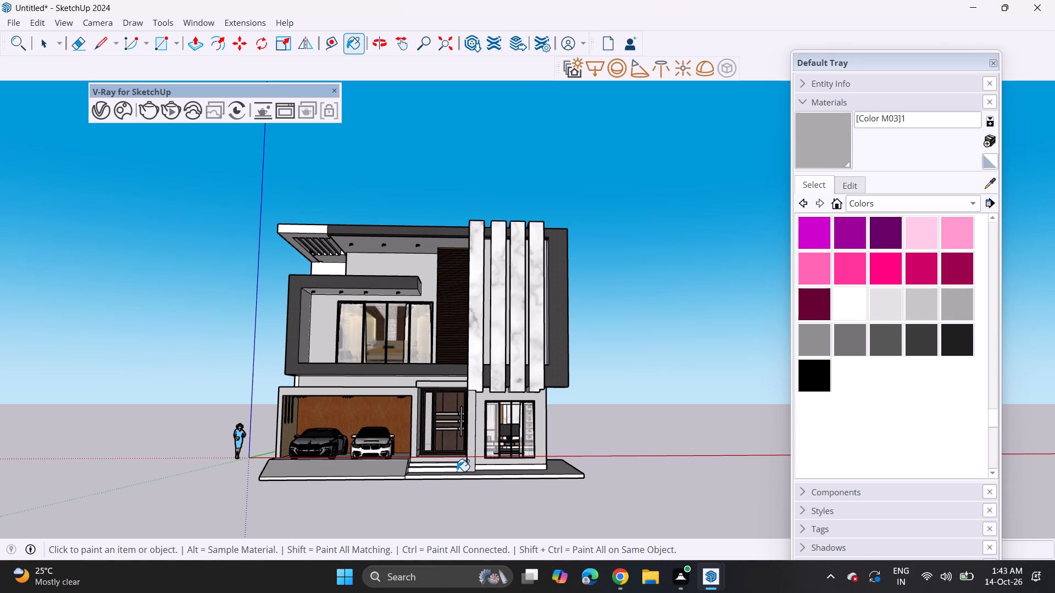
{"action": "left_click", "coordinate": [457, 471]}
{"action": "left_click", "coordinate": [477, 467]}
{"action": "scroll", "coordinate": [457, 477], "scroll_direction": "up", "scroll_amount": 9}
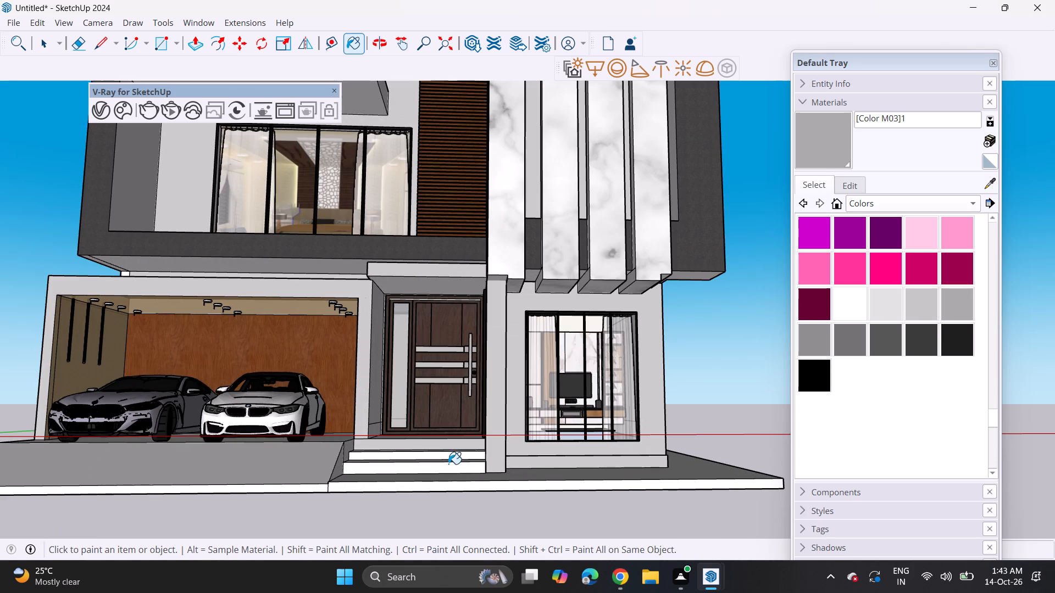
{"action": "left_click", "coordinate": [447, 463]}
{"action": "left_click", "coordinate": [446, 459]}
{"action": "scroll", "coordinate": [431, 451], "scroll_direction": "down", "scroll_amount": 4}
{"action": "scroll", "coordinate": [381, 454], "scroll_direction": "down", "scroll_amount": 2}
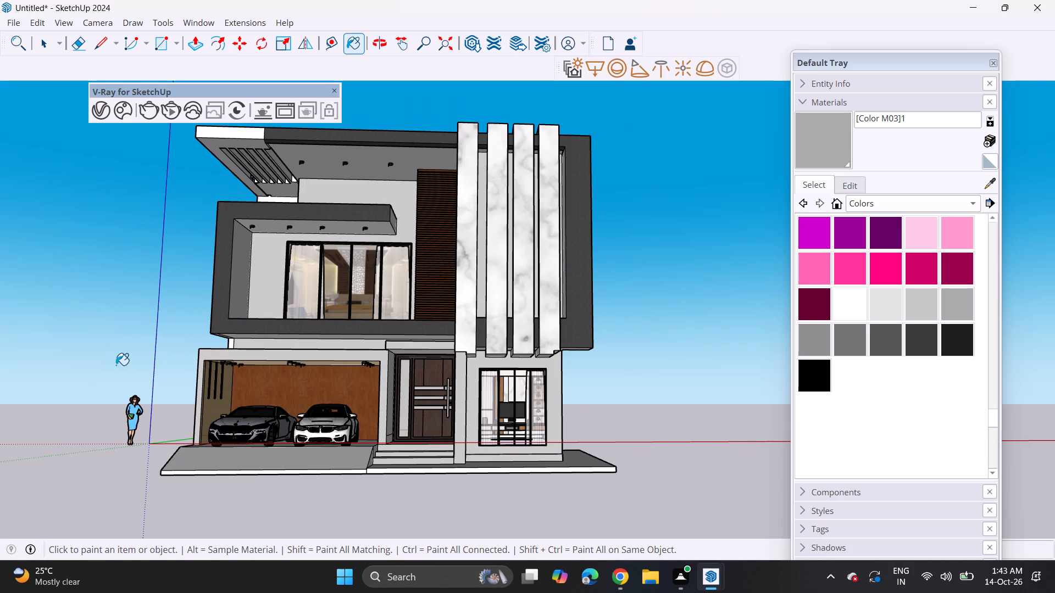
Paint the narrow end strip of the wall band above the garage, at its outer corner, with [Color M03]1.
{"action": "middle_click_drag", "start_coordinate": [147, 351], "coordinate": [159, 381]}
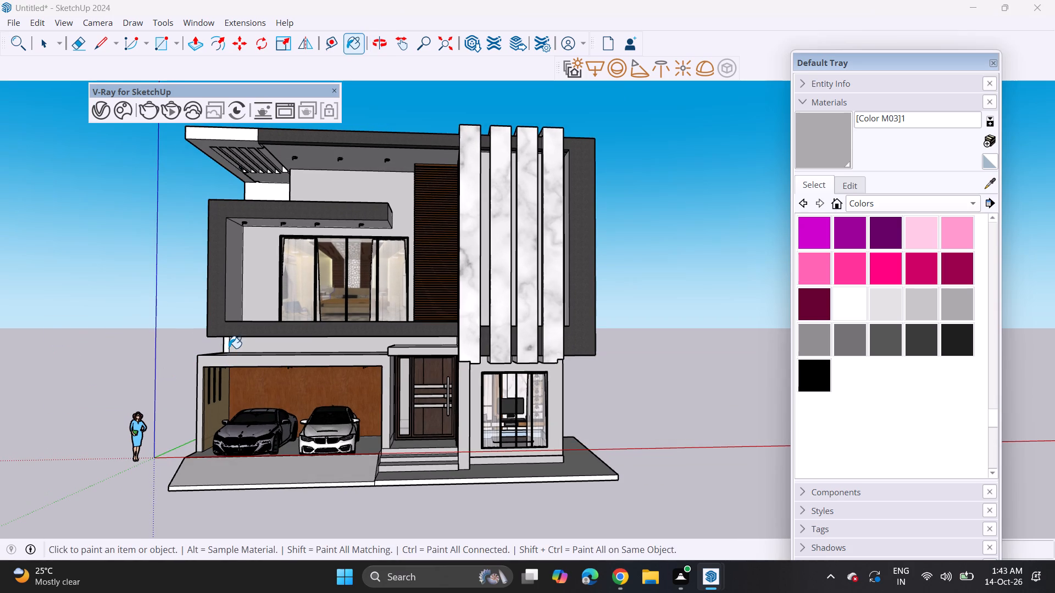
{"action": "left_click", "coordinate": [229, 348]}
{"action": "scroll", "coordinate": [229, 348], "scroll_direction": "up", "scroll_amount": 11}
{"action": "left_click", "coordinate": [225, 340]}
{"action": "scroll", "coordinate": [225, 340], "scroll_direction": "up", "scroll_amount": 2}
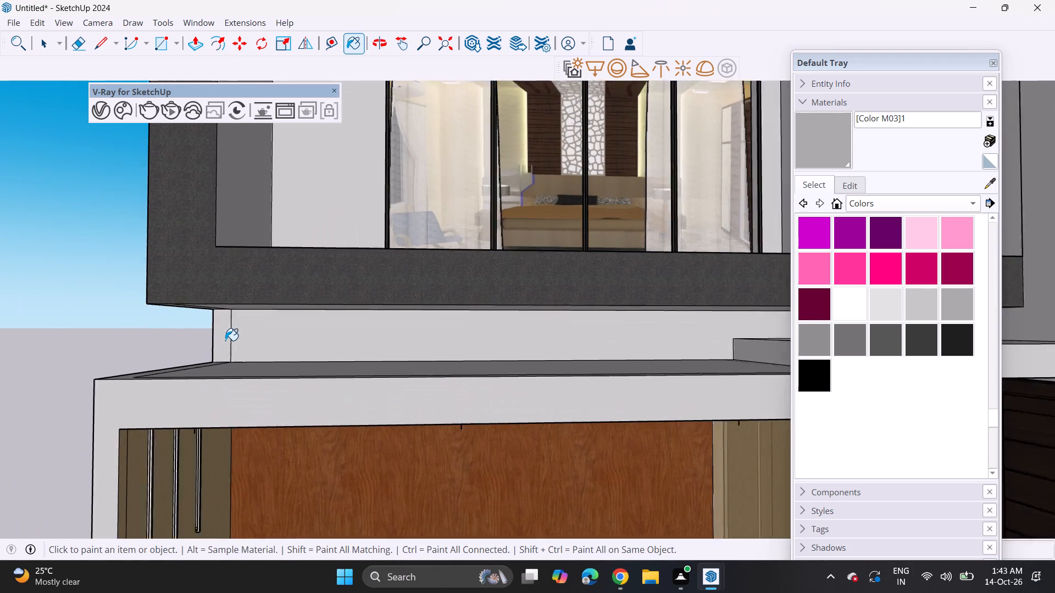
Erase the vertical seam near the wall band's outer corner and the diagonal seam on the garage roof ledge below it.
{"action": "scroll", "coordinate": [225, 340], "scroll_direction": "up", "scroll_amount": 1}
{"action": "left_click_drag", "start_coordinate": [78, 38], "coordinate": [88, 48]}
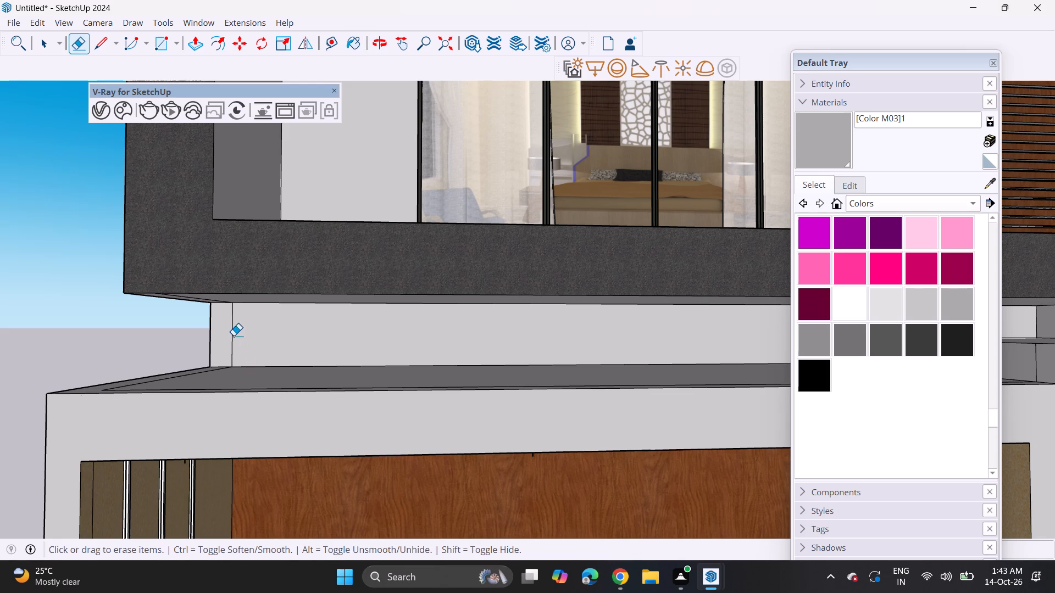
{"action": "left_click", "coordinate": [232, 333]}
{"action": "left_click", "coordinate": [216, 370]}
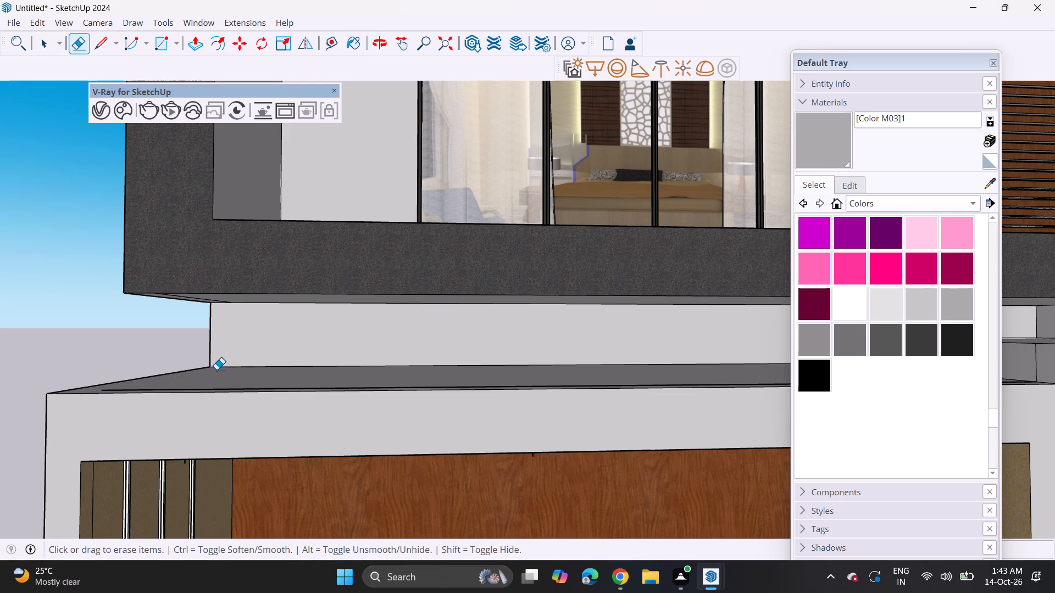
{"action": "scroll", "coordinate": [212, 367], "scroll_direction": "down", "scroll_amount": 10}
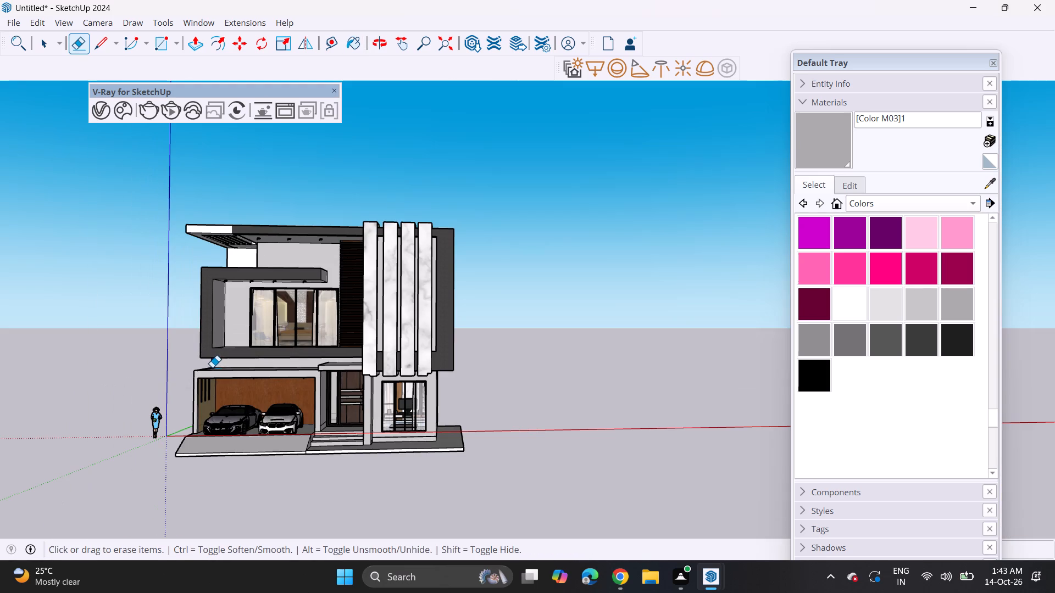
Start an import and browse the Downloads folder for a file to bring into the house model.
{"action": "left_click", "coordinate": [10, 19]}
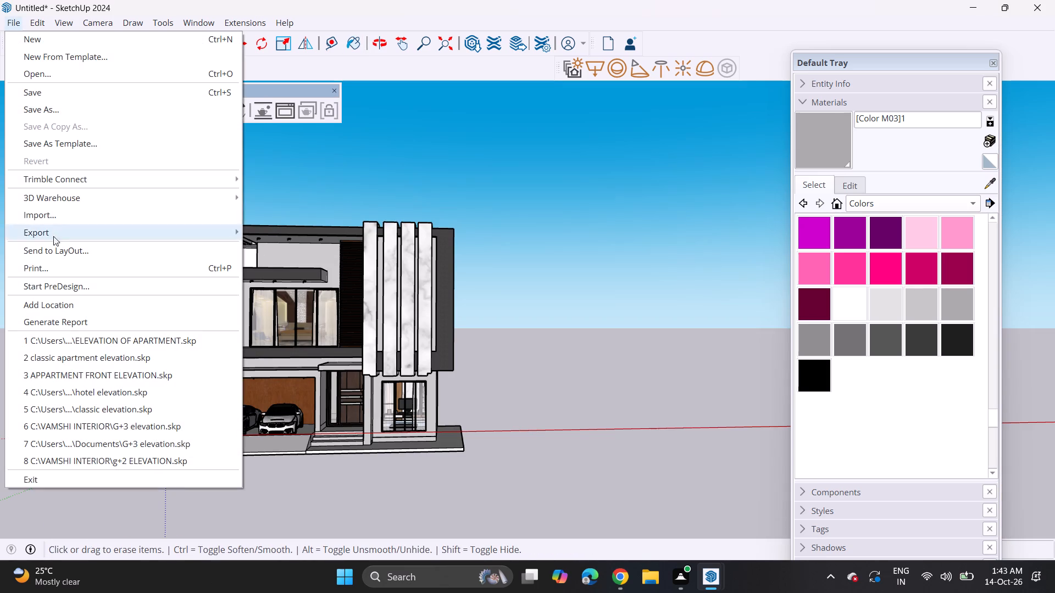
{"action": "left_click", "coordinate": [54, 221]}
{"action": "scroll", "coordinate": [209, 198], "scroll_direction": "down", "scroll_amount": 2}
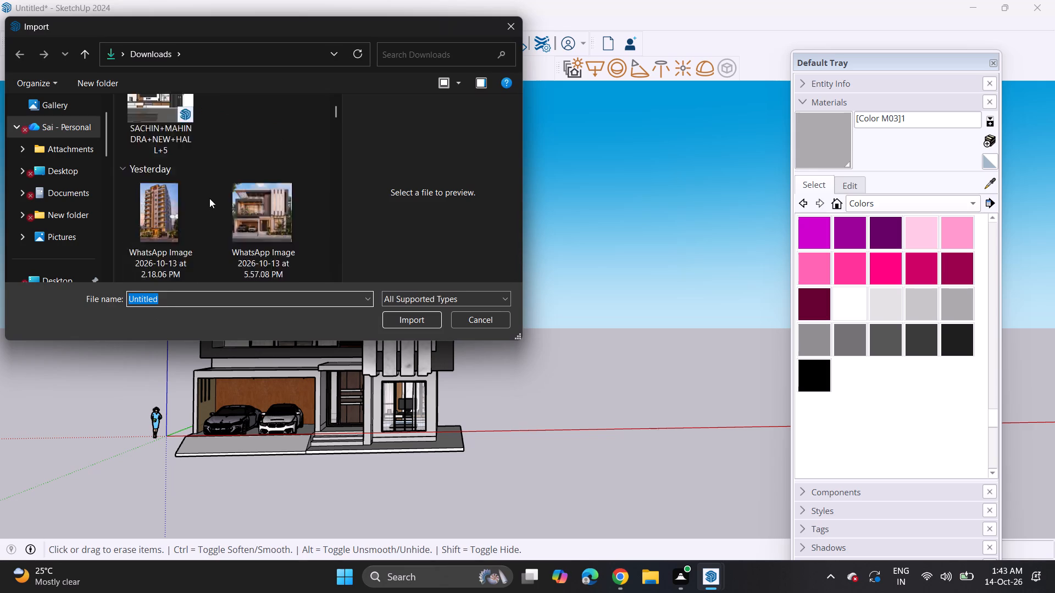
{"action": "scroll", "coordinate": [209, 198], "scroll_direction": "down", "scroll_amount": 2}
{"action": "scroll", "coordinate": [165, 195], "scroll_direction": "down", "scroll_amount": 7}
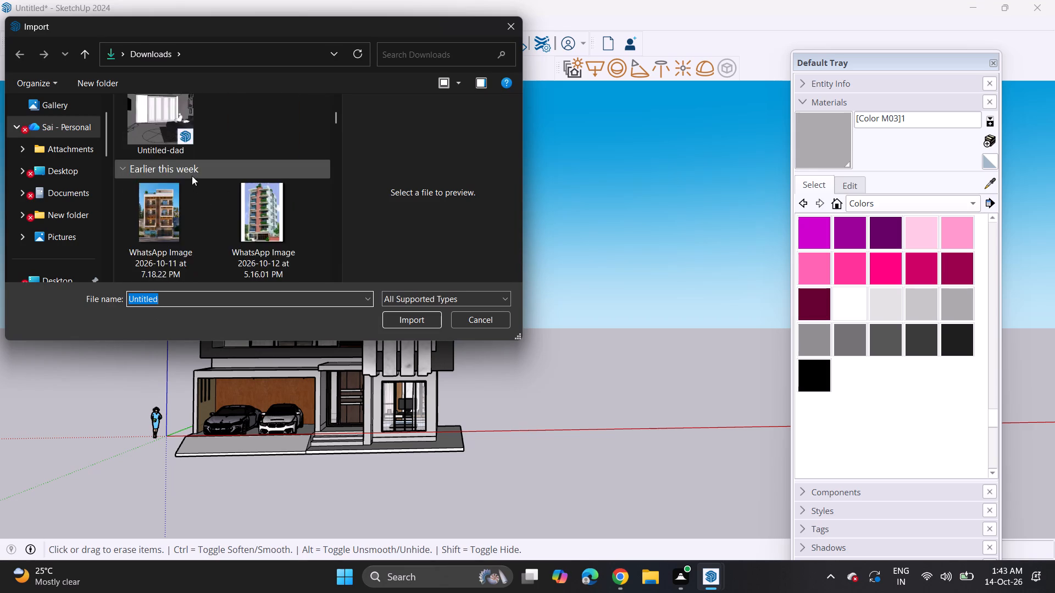
{"action": "scroll", "coordinate": [192, 176], "scroll_direction": "down", "scroll_amount": 13}
{"action": "scroll", "coordinate": [243, 192], "scroll_direction": "down", "scroll_amount": 16}
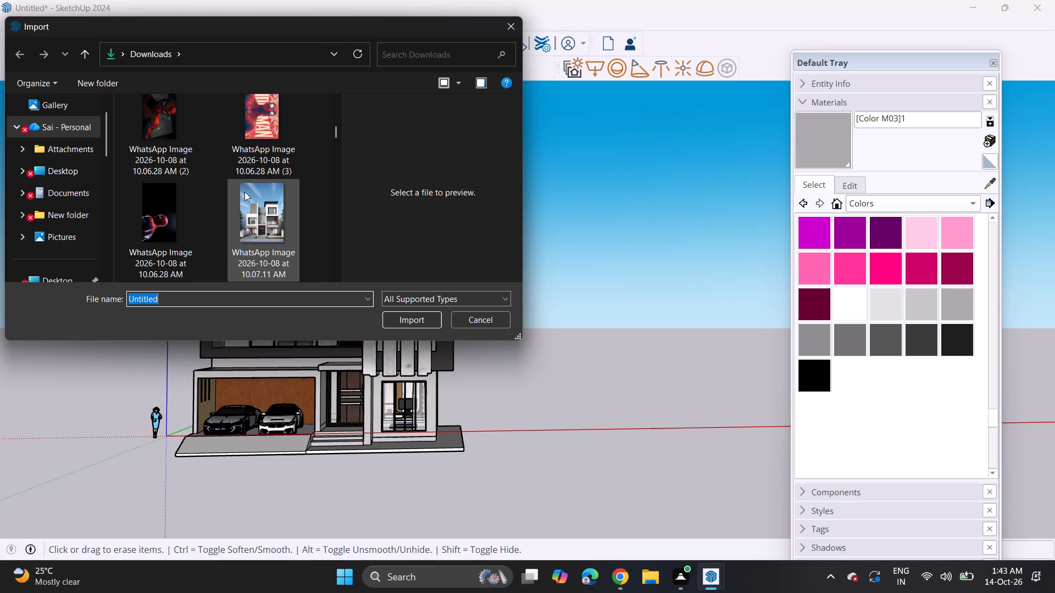
{"action": "scroll", "coordinate": [245, 192], "scroll_direction": "down", "scroll_amount": 9}
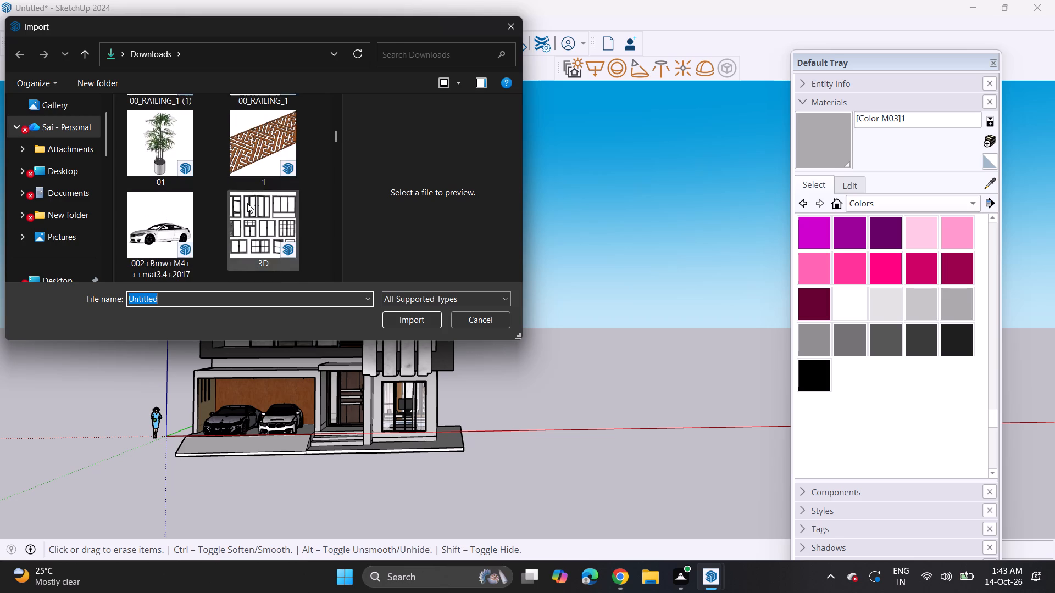
Look through the models in the Downloads folder for planting to add to the house.
{"action": "scroll", "coordinate": [247, 203], "scroll_direction": "down", "scroll_amount": 5}
{"action": "scroll", "coordinate": [187, 191], "scroll_direction": "down", "scroll_amount": 3}
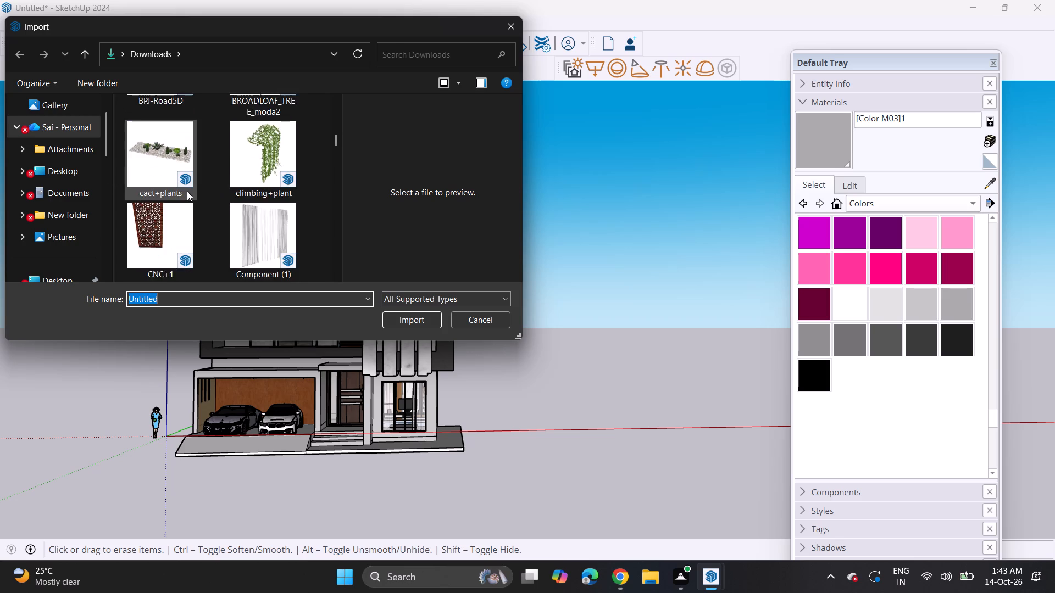
{"action": "scroll", "coordinate": [187, 191], "scroll_direction": "down", "scroll_amount": 5}
{"action": "scroll", "coordinate": [187, 191], "scroll_direction": "up", "scroll_amount": 3}
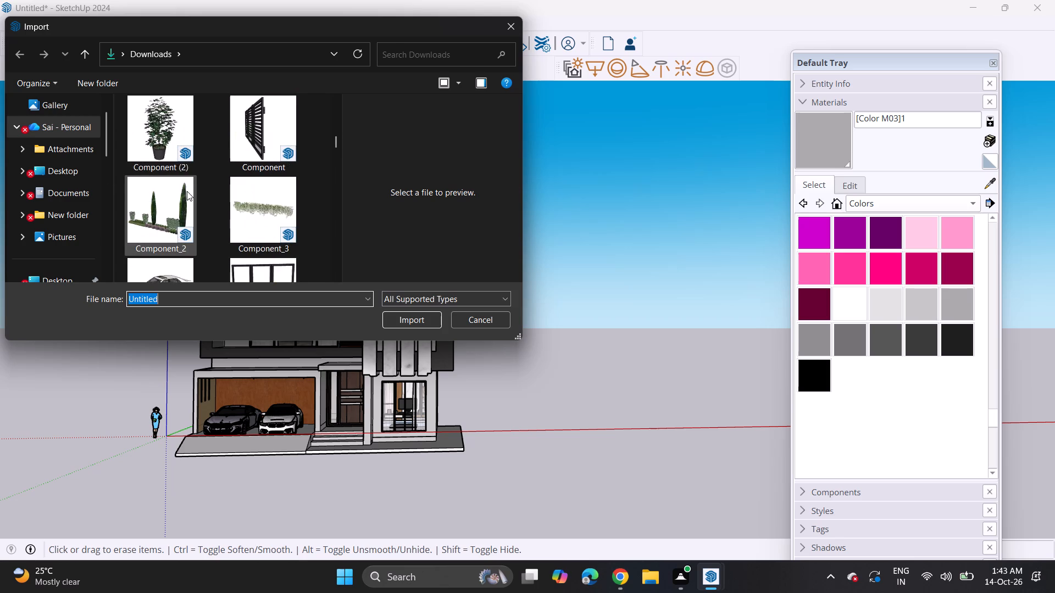
{"action": "scroll", "coordinate": [187, 191], "scroll_direction": "down", "scroll_amount": 8}
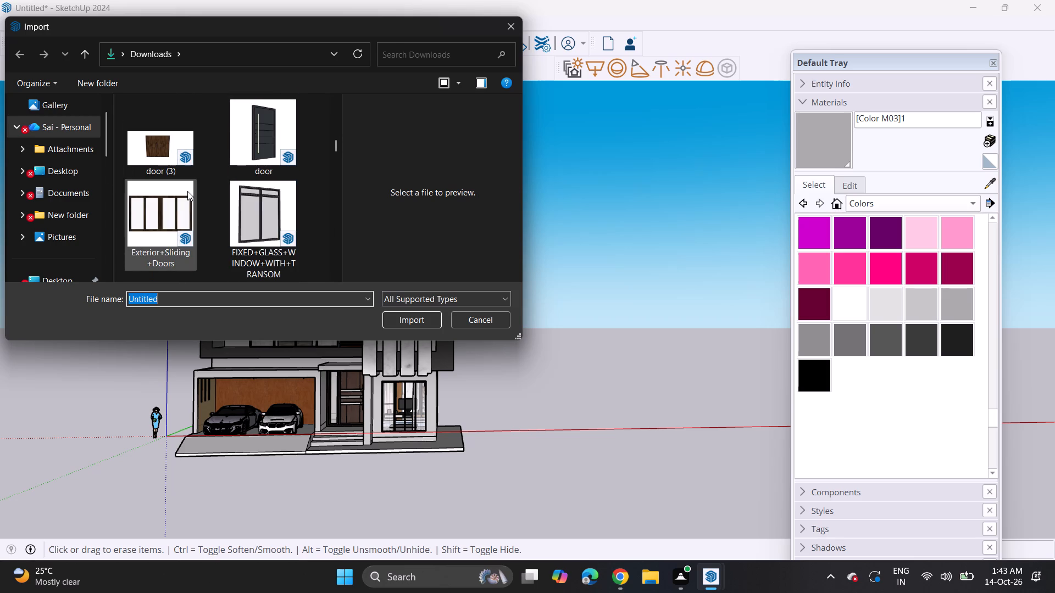
{"action": "scroll", "coordinate": [187, 191], "scroll_direction": "down", "scroll_amount": 5}
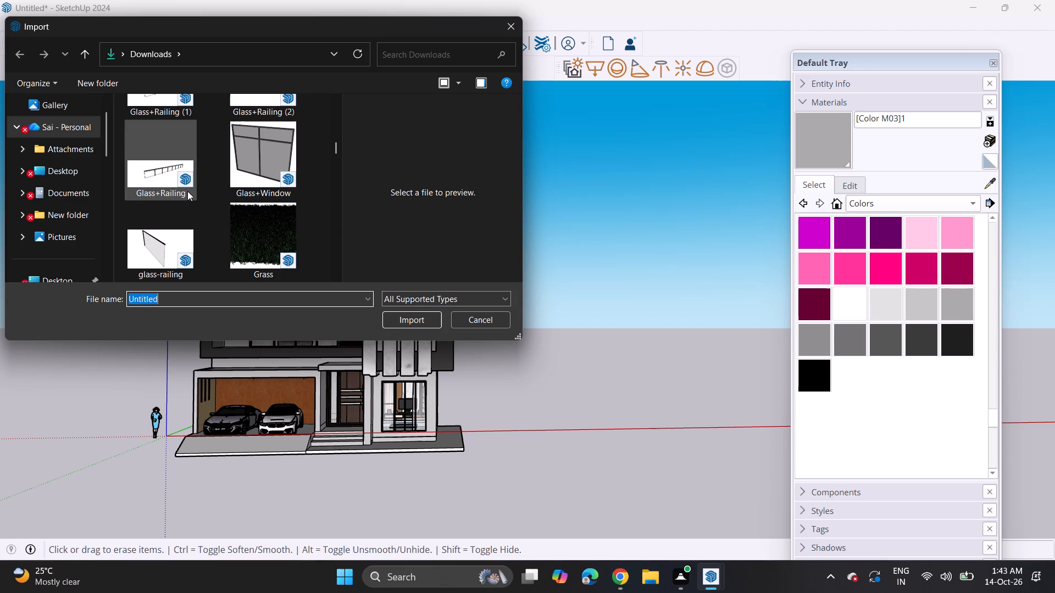
{"action": "scroll", "coordinate": [187, 191], "scroll_direction": "down", "scroll_amount": 7}
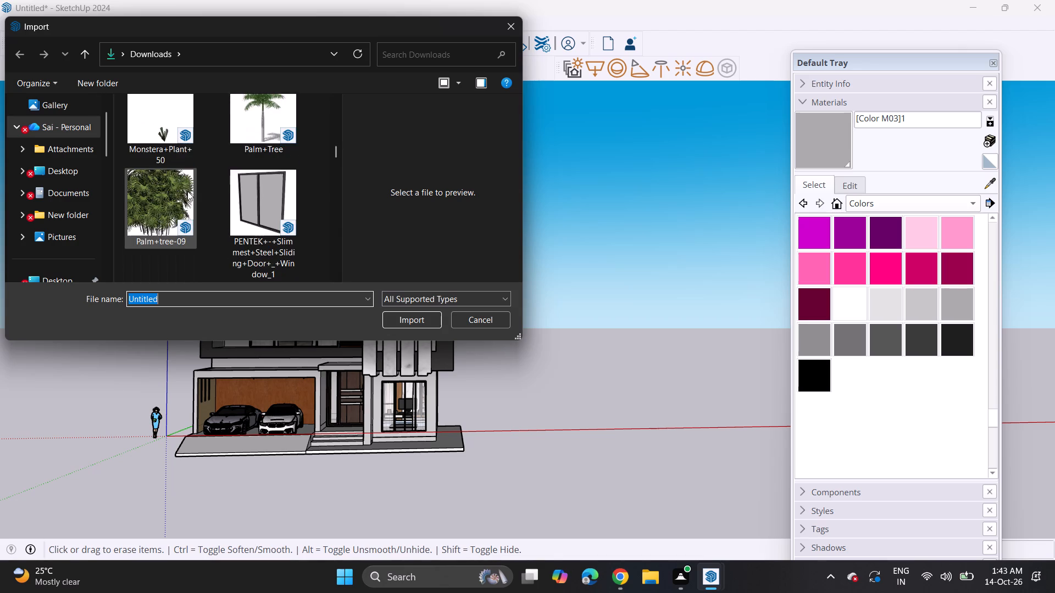
{"action": "scroll", "coordinate": [187, 191], "scroll_direction": "down", "scroll_amount": 7}
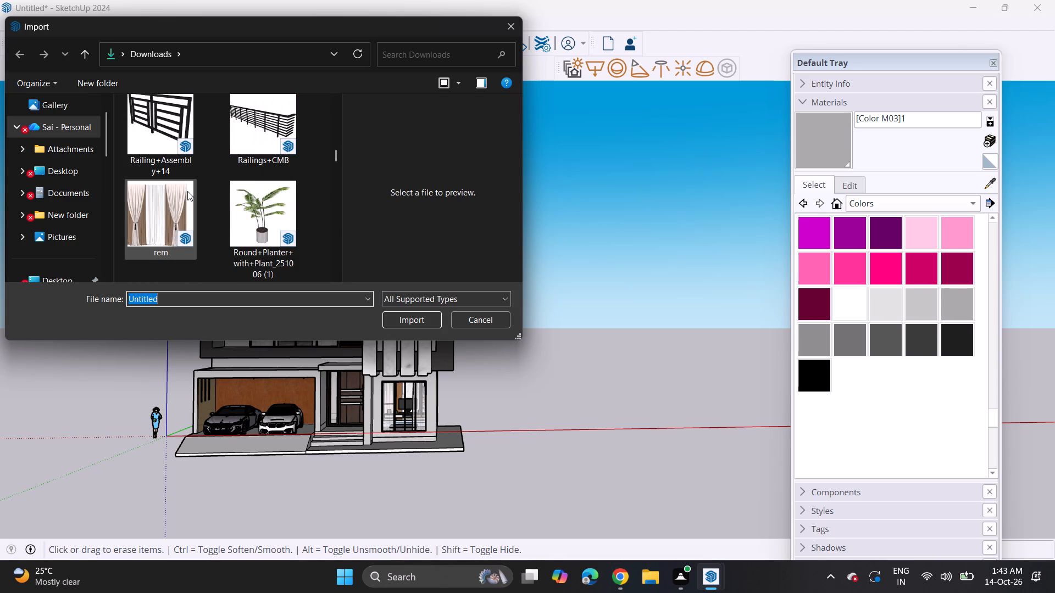
{"action": "scroll", "coordinate": [206, 181], "scroll_direction": "down", "scroll_amount": 7}
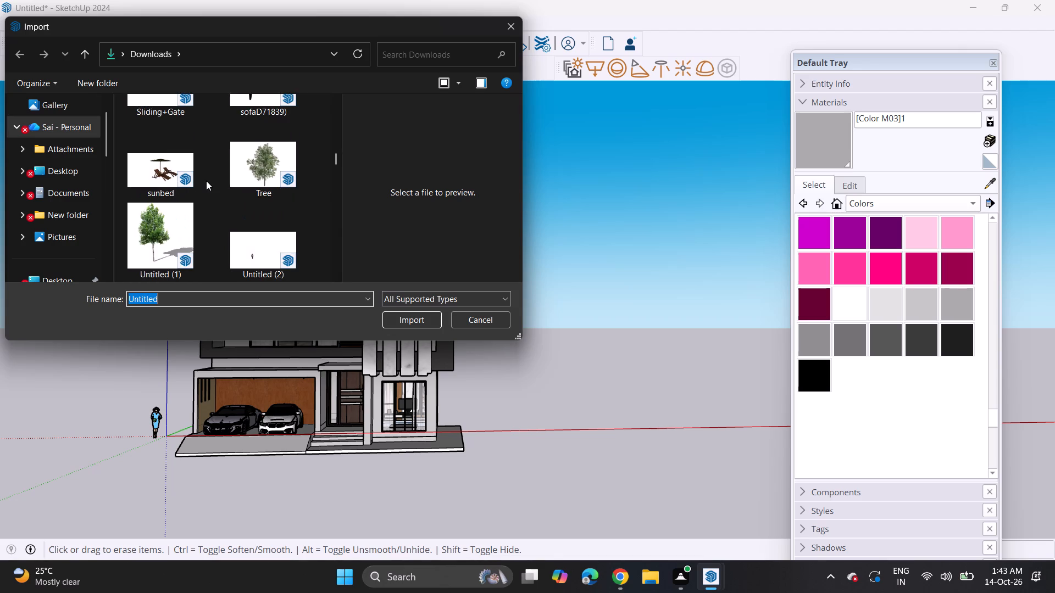
{"action": "scroll", "coordinate": [206, 181], "scroll_direction": "down", "scroll_amount": 3}
{"action": "scroll", "coordinate": [264, 229], "scroll_direction": "down", "scroll_amount": 3}
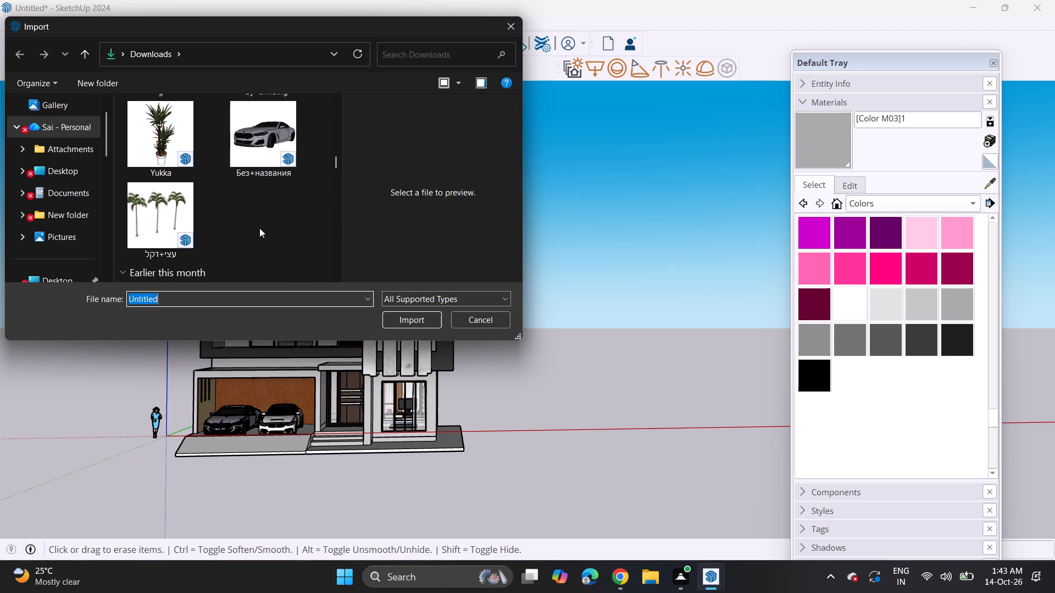
{"action": "scroll", "coordinate": [259, 228], "scroll_direction": "up", "scroll_amount": 9}
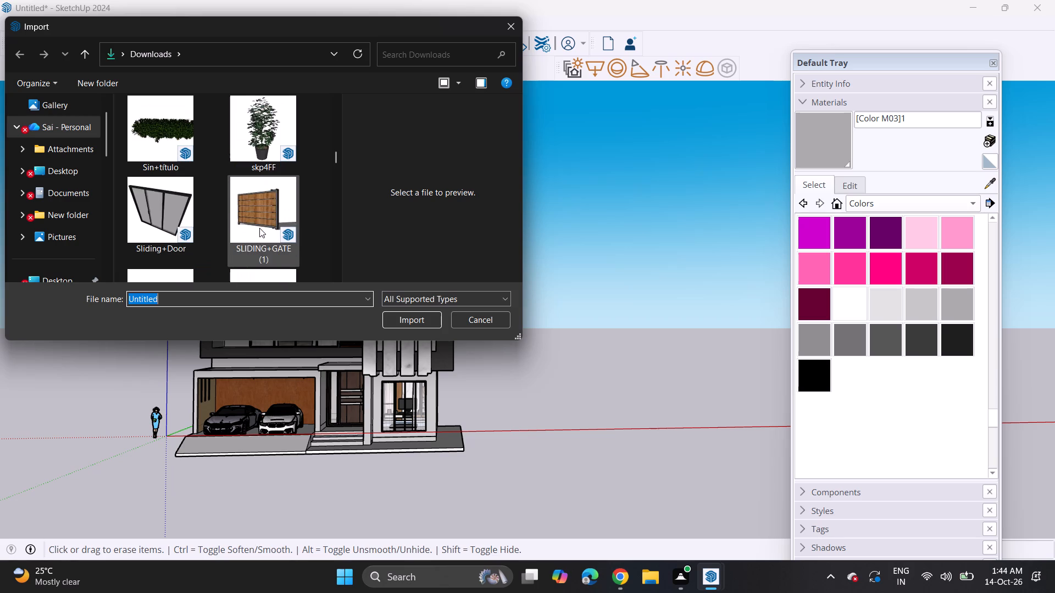
{"action": "scroll", "coordinate": [259, 228], "scroll_direction": "up", "scroll_amount": 9}
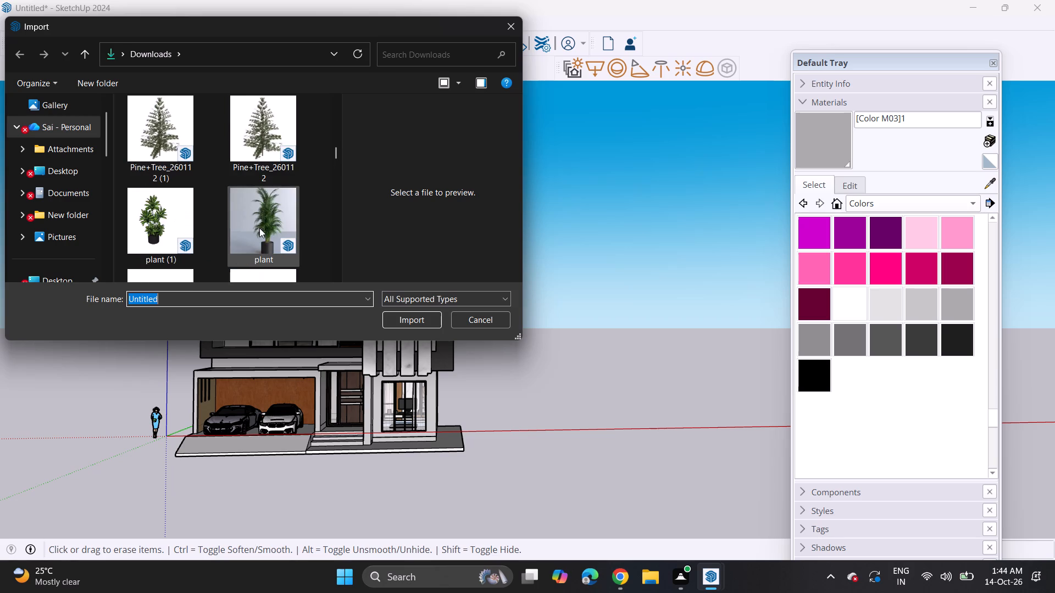
{"action": "scroll", "coordinate": [259, 228], "scroll_direction": "up", "scroll_amount": 6}
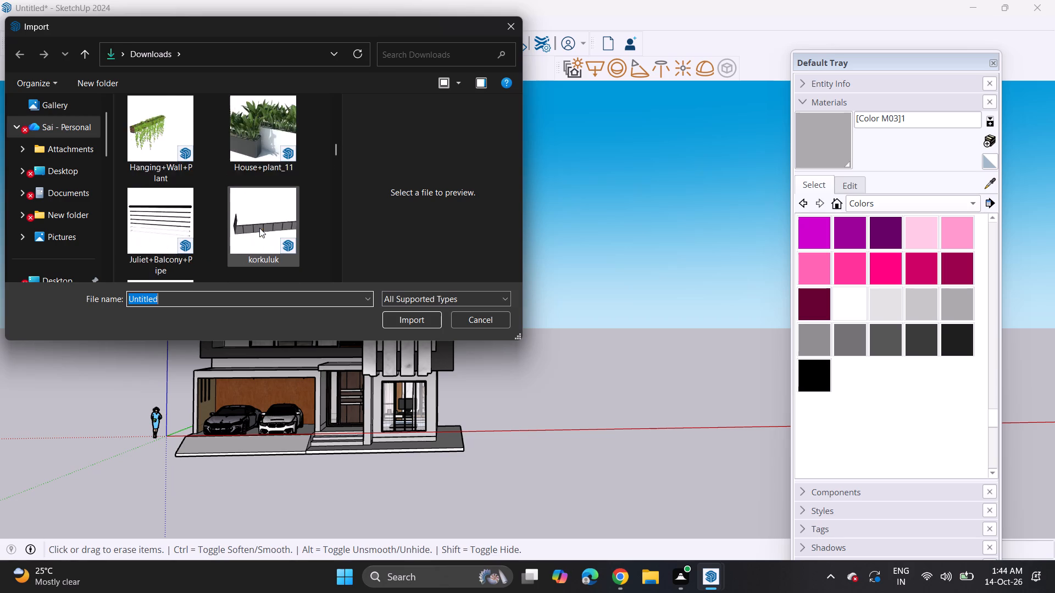
{"action": "scroll", "coordinate": [259, 228], "scroll_direction": "up", "scroll_amount": 1}
{"action": "scroll", "coordinate": [259, 228], "scroll_direction": "down", "scroll_amount": 2}
{"action": "scroll", "coordinate": [259, 228], "scroll_direction": "up", "scroll_amount": 6}
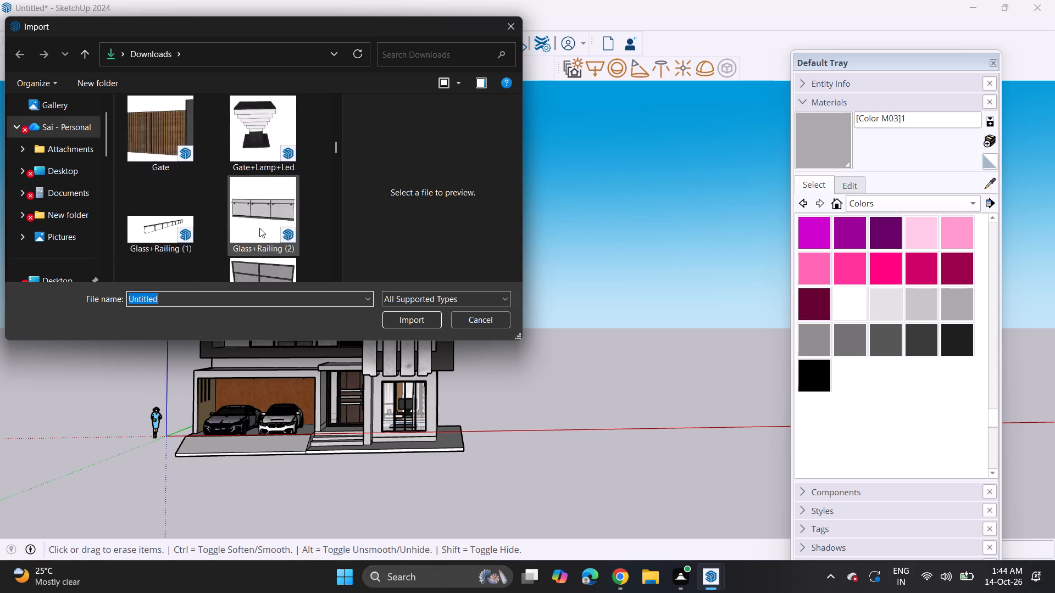
{"action": "scroll", "coordinate": [259, 228], "scroll_direction": "up", "scroll_amount": 6}
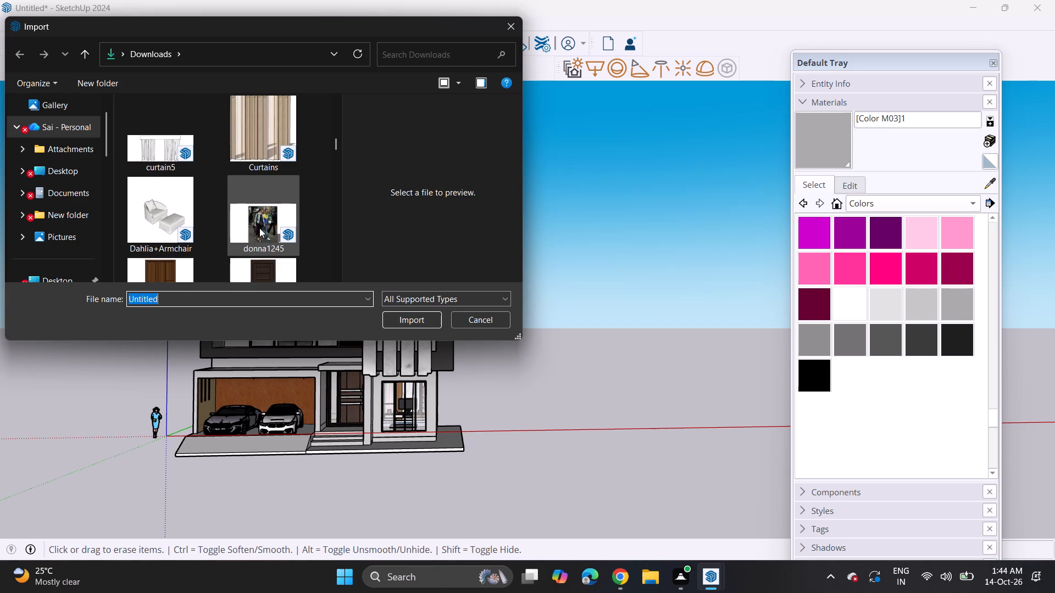
{"action": "scroll", "coordinate": [259, 228], "scroll_direction": "up", "scroll_amount": 2}
{"action": "scroll", "coordinate": [259, 228], "scroll_direction": "down", "scroll_amount": 3}
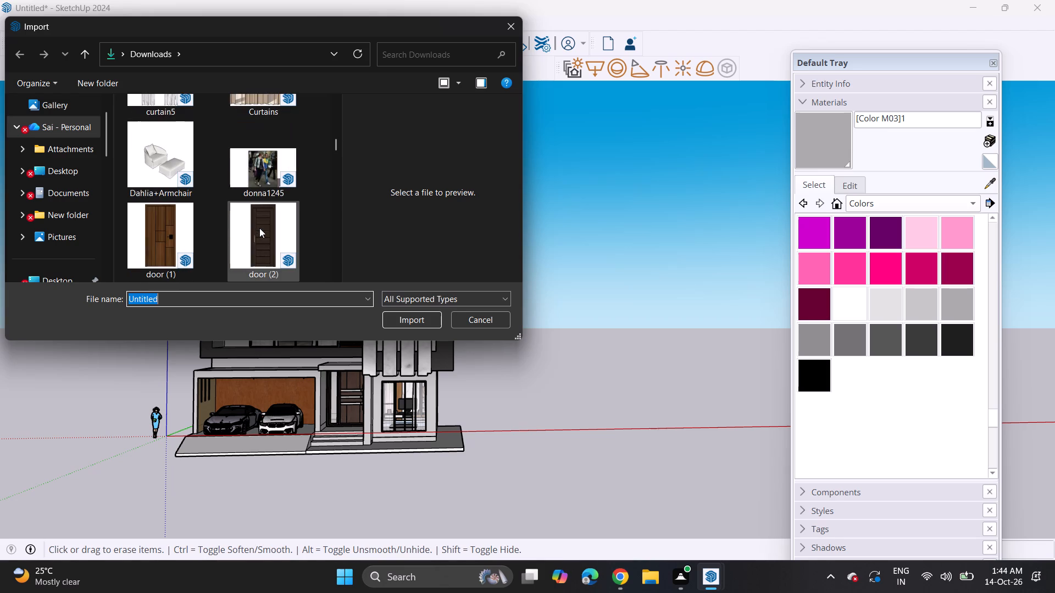
{"action": "scroll", "coordinate": [259, 228], "scroll_direction": "up", "scroll_amount": 9}
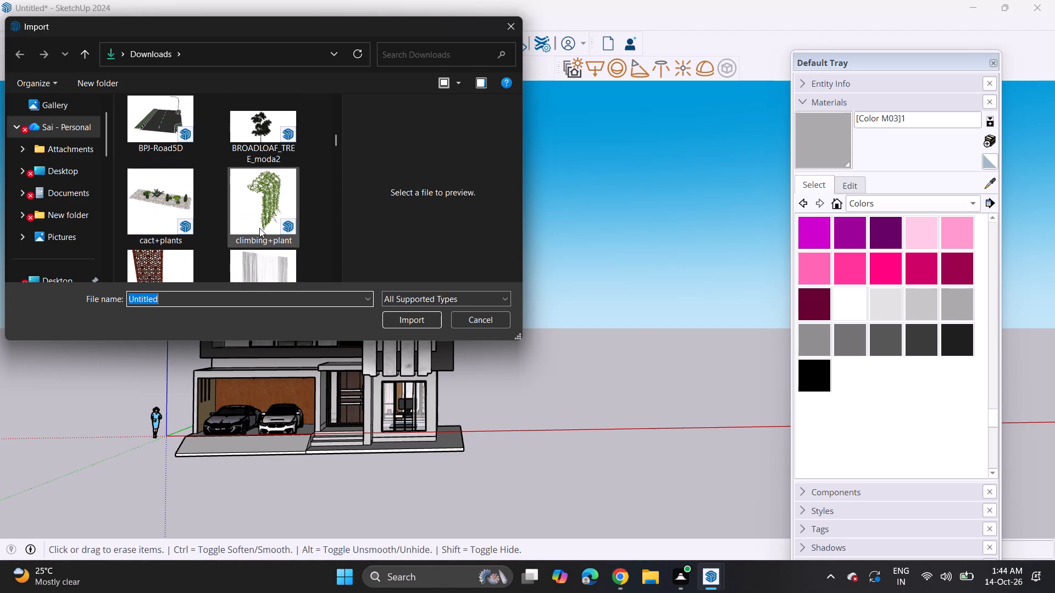
Import the PLANTS model from the Downloads folder and place it on the ground beside the house.
{"action": "scroll", "coordinate": [259, 228], "scroll_direction": "down", "scroll_amount": 12}
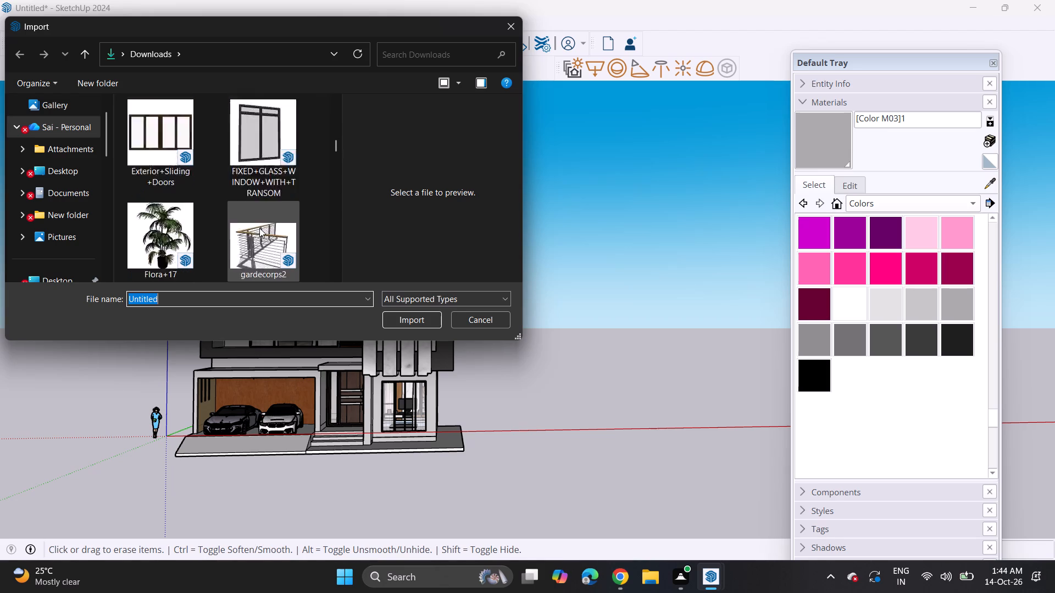
{"action": "scroll", "coordinate": [259, 228], "scroll_direction": "down", "scroll_amount": 15}
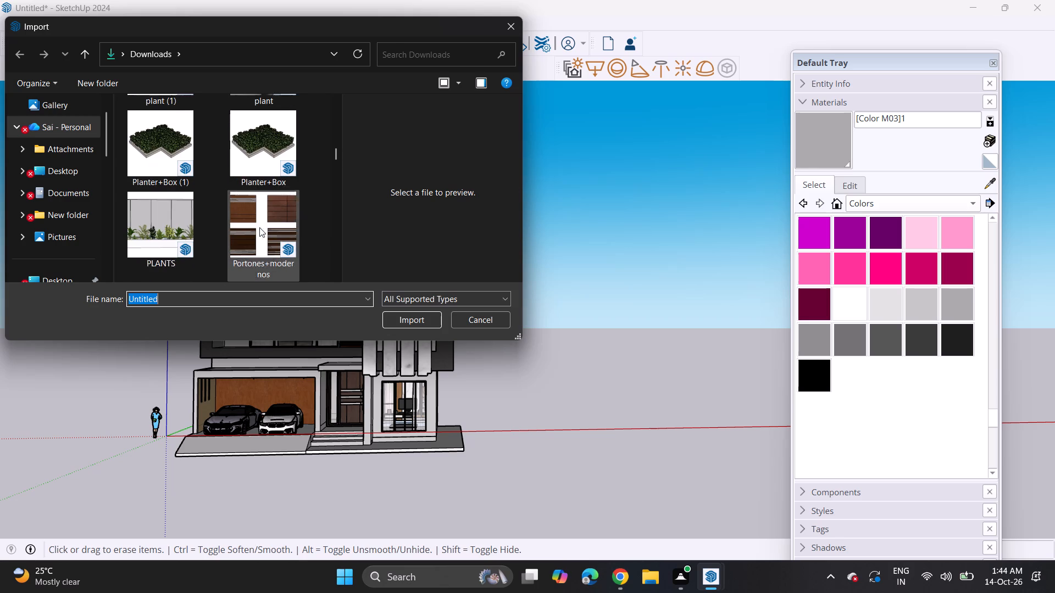
{"action": "scroll", "coordinate": [190, 223], "scroll_direction": "down", "scroll_amount": 2}
{"action": "scroll", "coordinate": [190, 223], "scroll_direction": "up", "scroll_amount": 1}
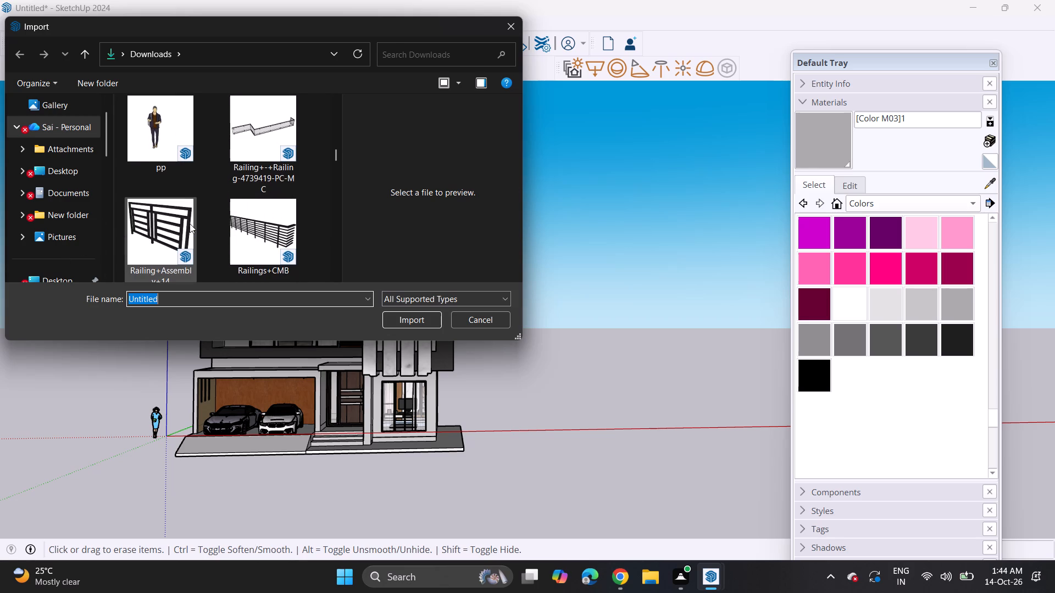
{"action": "scroll", "coordinate": [190, 223], "scroll_direction": "up", "scroll_amount": 2}
{"action": "left_click", "coordinate": [142, 217]}
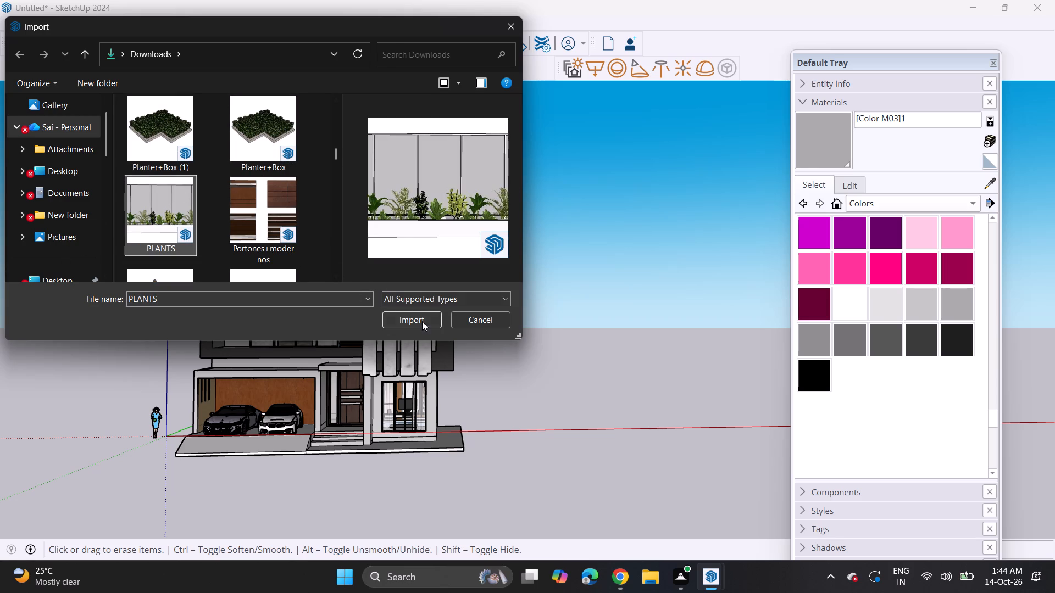
{"action": "left_click", "coordinate": [421, 323]}
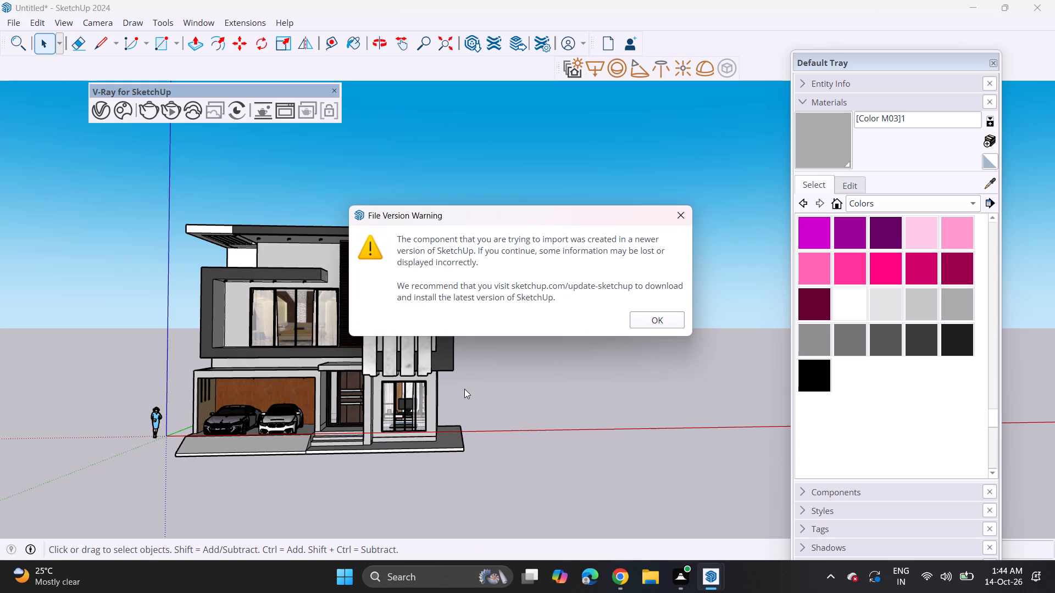
{"action": "left_click", "coordinate": [652, 313]}
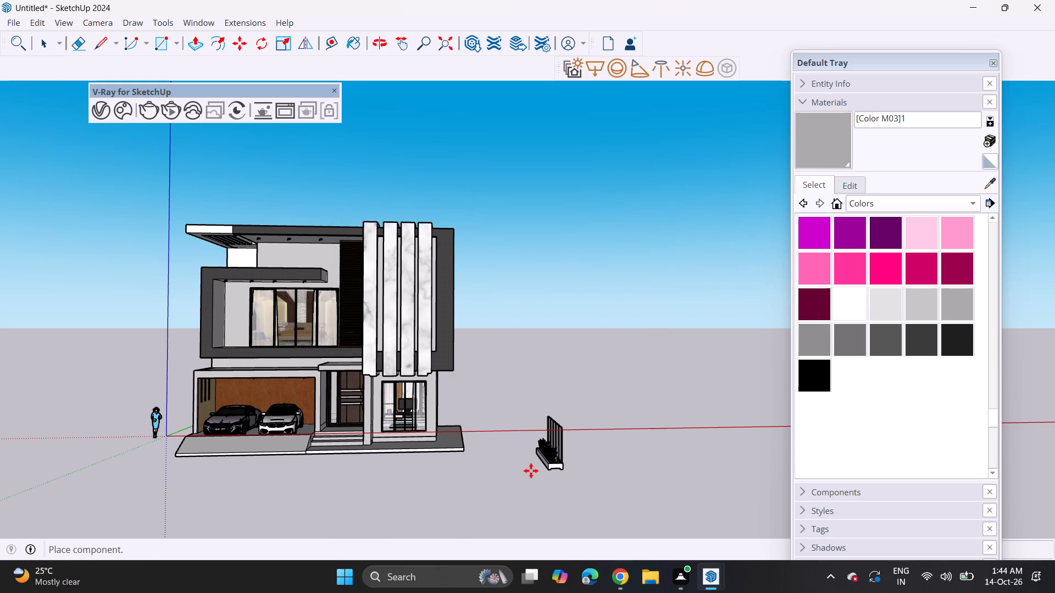
{"action": "left_click", "coordinate": [525, 427]}
Explode the imported plants component into its separate parts.
{"action": "middle_click_drag", "start_coordinate": [546, 381], "coordinate": [559, 412]}
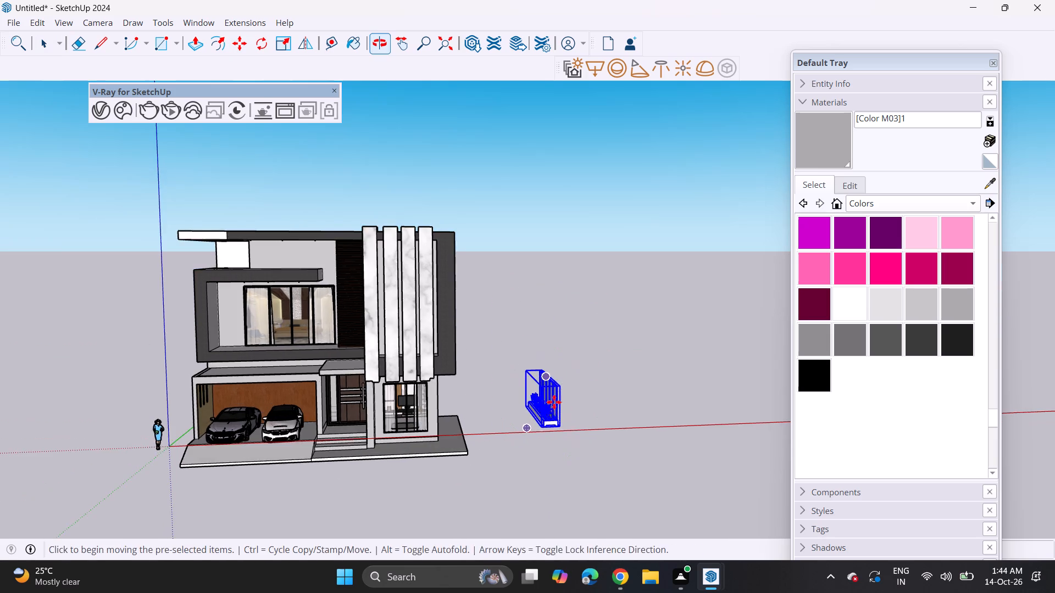
{"action": "scroll", "coordinate": [553, 399], "scroll_direction": "up", "scroll_amount": 5}
{"action": "right_click", "coordinate": [553, 399]}
{"action": "left_click", "coordinate": [612, 122]}
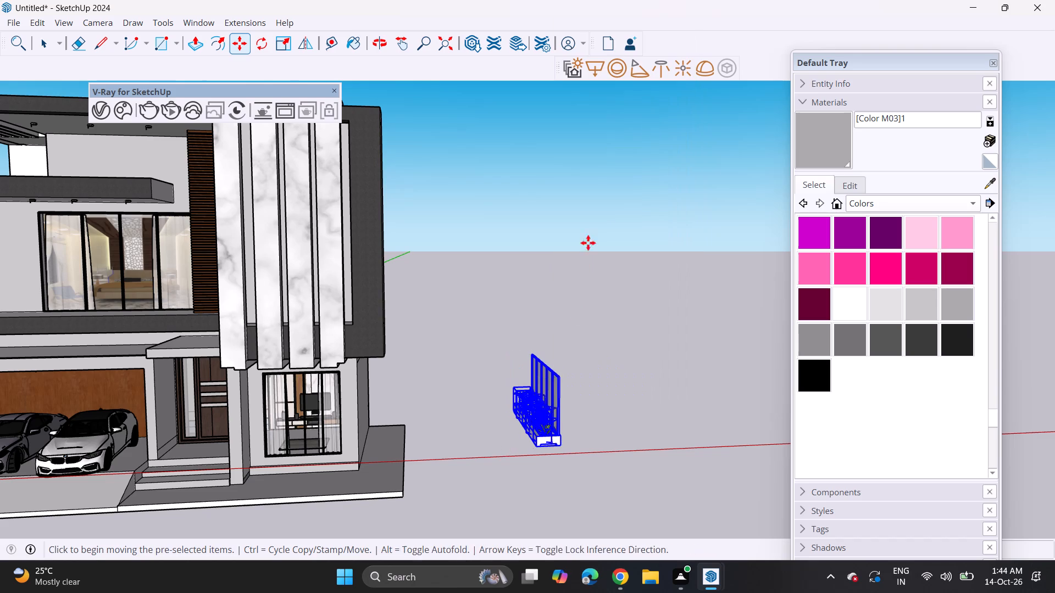
Delete the upright panel screen behind the plants.
{"action": "key", "text": "space"}
{"action": "left_click", "coordinate": [541, 386]}
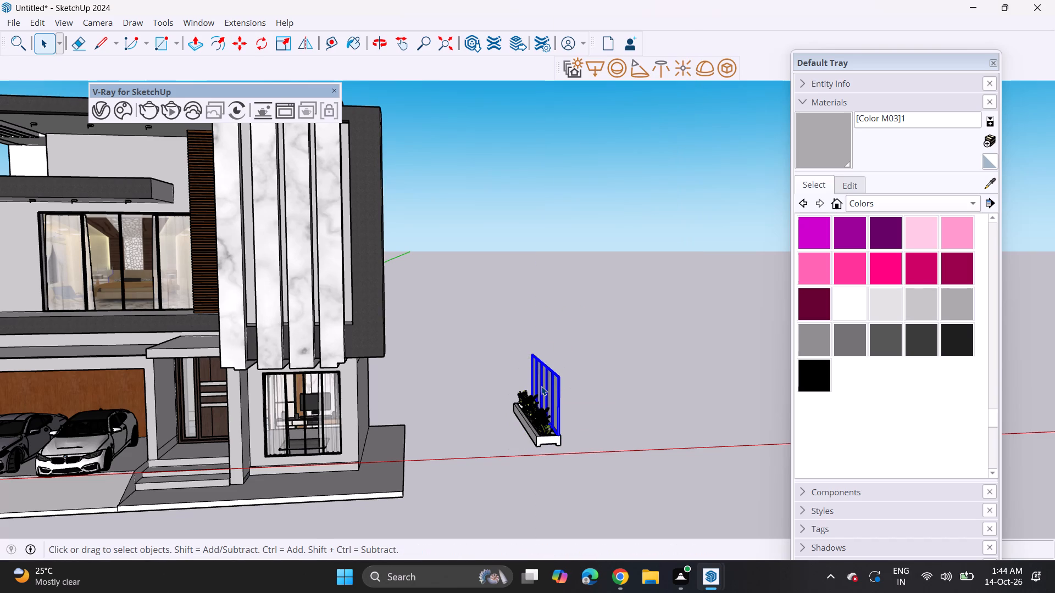
{"action": "key", "text": "Delete"}
Group the remaining planter box and its plants together.
{"action": "left_click_drag", "start_coordinate": [458, 326], "coordinate": [584, 469]}
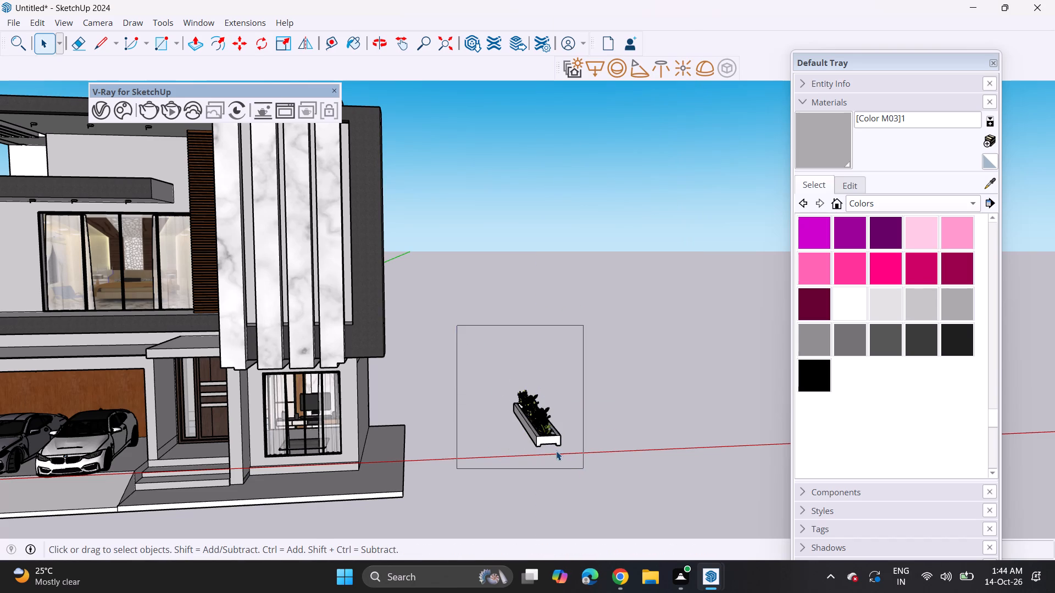
{"action": "right_click", "coordinate": [549, 440]}
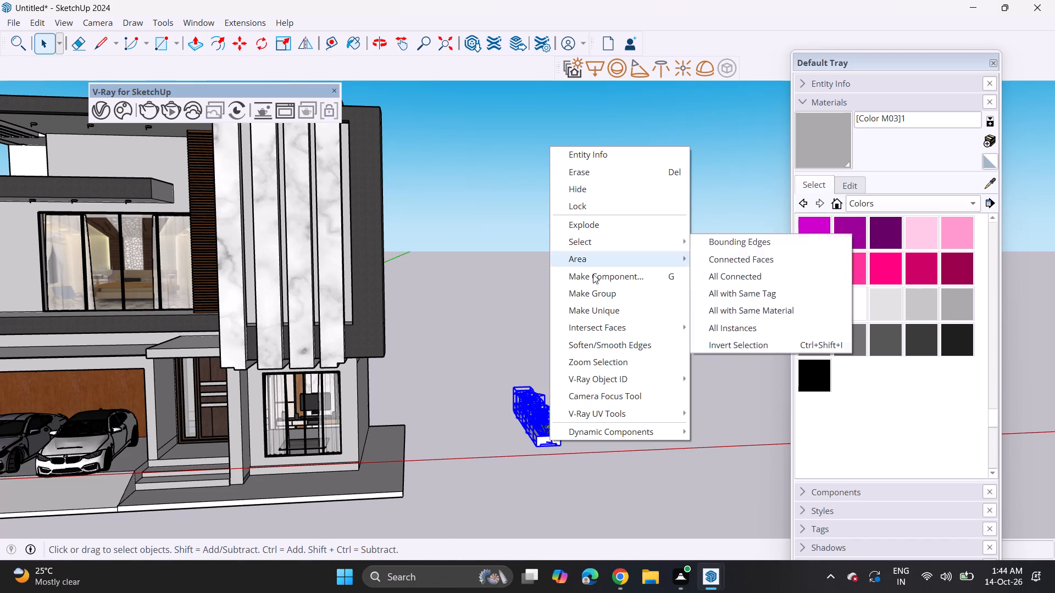
{"action": "left_click", "coordinate": [595, 295]}
Rotate the planter group horizontally by about a quarter turn so it runs parallel to the house front.
{"action": "scroll", "coordinate": [534, 468], "scroll_direction": "down", "scroll_amount": 4}
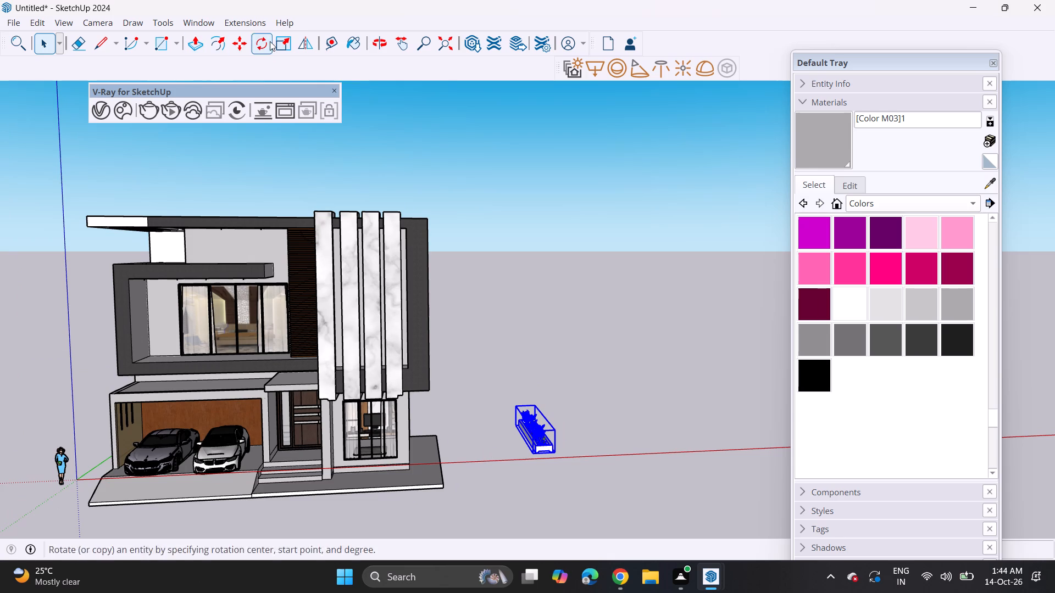
{"action": "left_click_drag", "start_coordinate": [258, 45], "coordinate": [273, 52]}
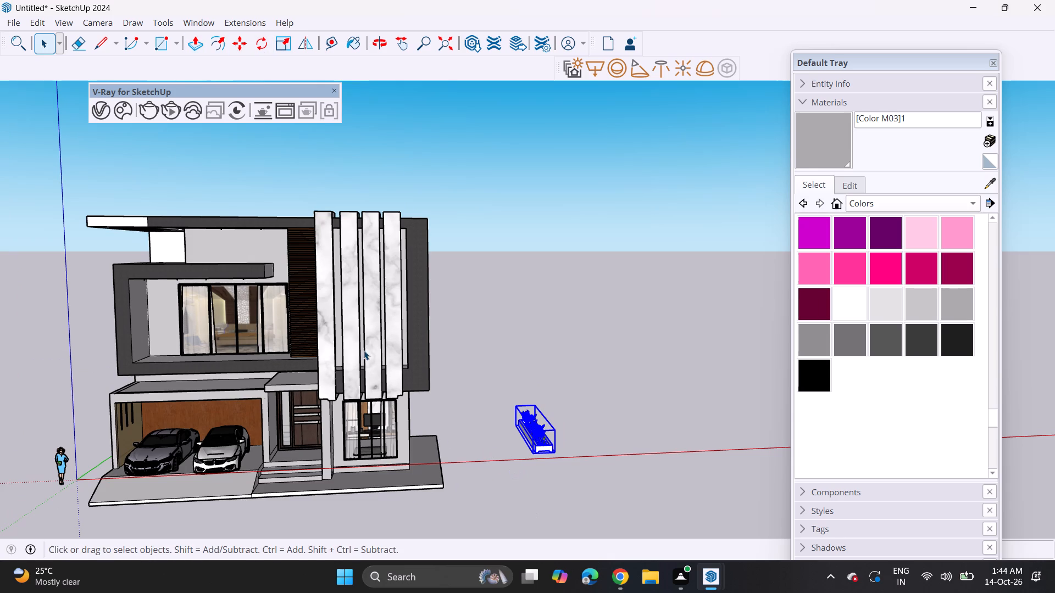
{"action": "left_click", "coordinate": [254, 42]}
{"action": "middle_click_drag", "start_coordinate": [495, 398], "coordinate": [479, 443]}
{"action": "left_click", "coordinate": [519, 495]}
{"action": "left_click", "coordinate": [546, 496]}
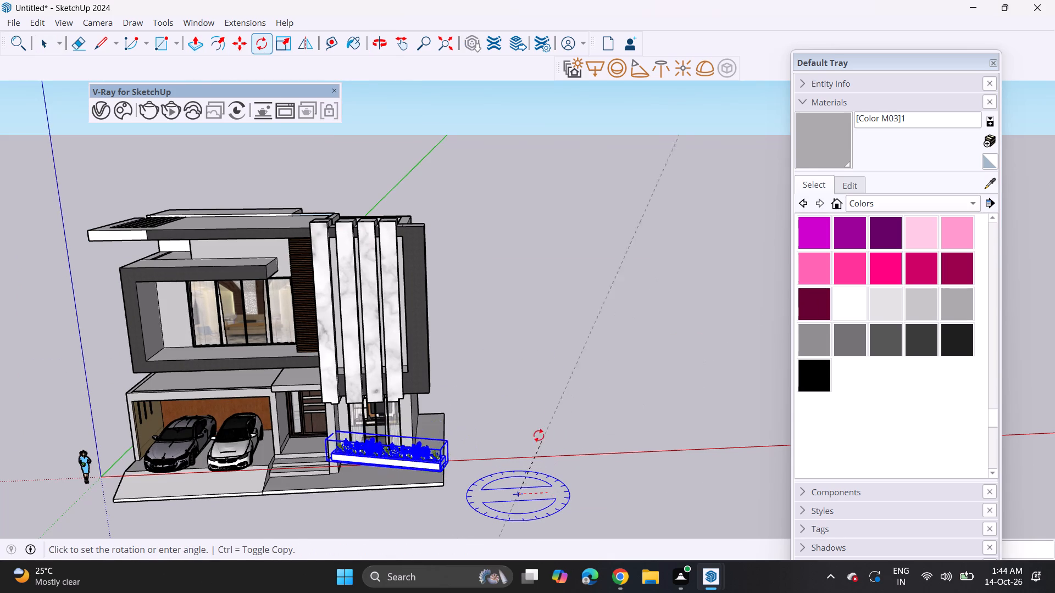
{"action": "left_click", "coordinate": [509, 415]}
Move the planter group by its front bottom corner up to the upper-floor balcony, in front of the large window.
{"action": "scroll", "coordinate": [460, 486], "scroll_direction": "up", "scroll_amount": 3}
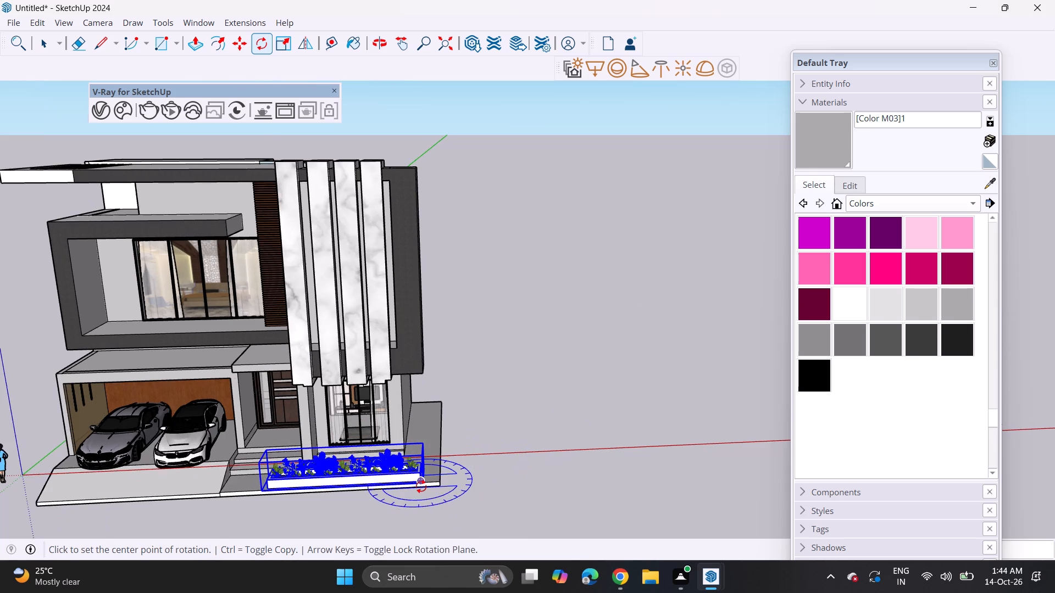
{"action": "scroll", "coordinate": [421, 486], "scroll_direction": "up", "scroll_amount": 3}
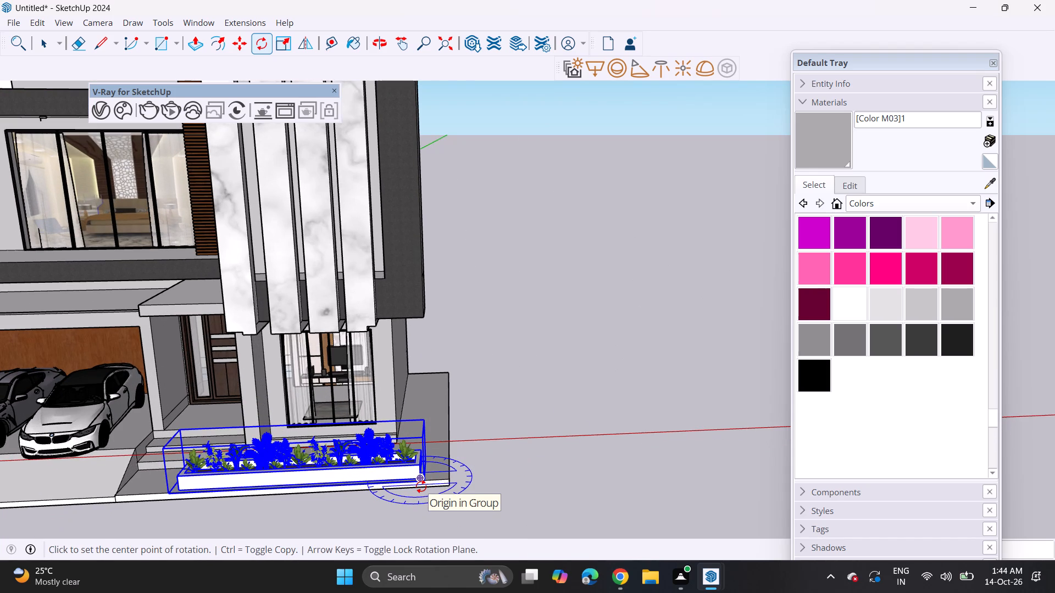
{"action": "key", "text": "m"}
{"action": "left_click", "coordinate": [422, 483]}
{"action": "middle_click_drag", "start_coordinate": [216, 378], "coordinate": [514, 390]}
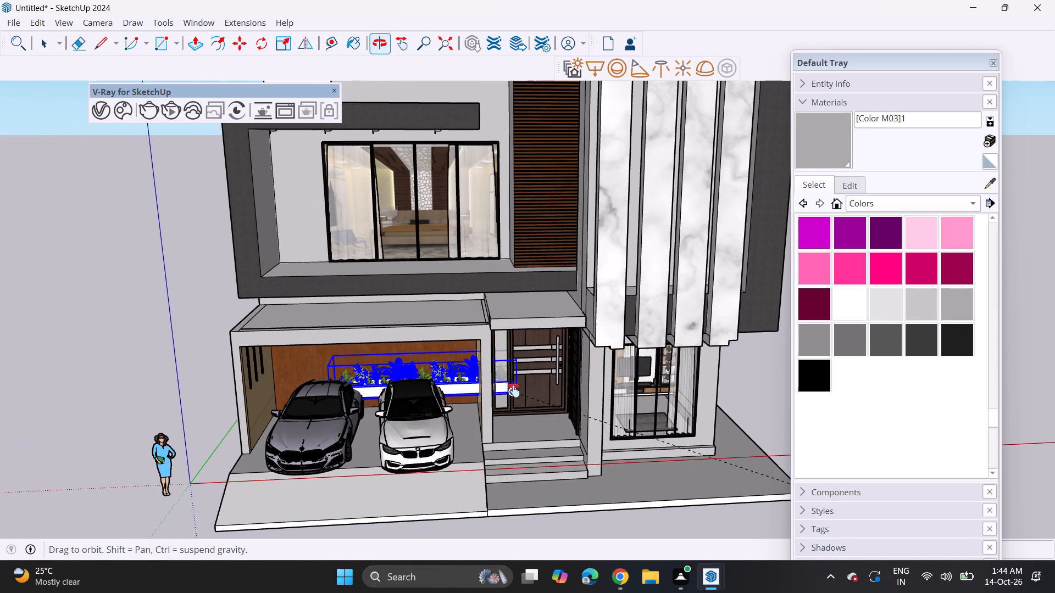
{"action": "middle_click_drag", "start_coordinate": [514, 390], "coordinate": [515, 390]}
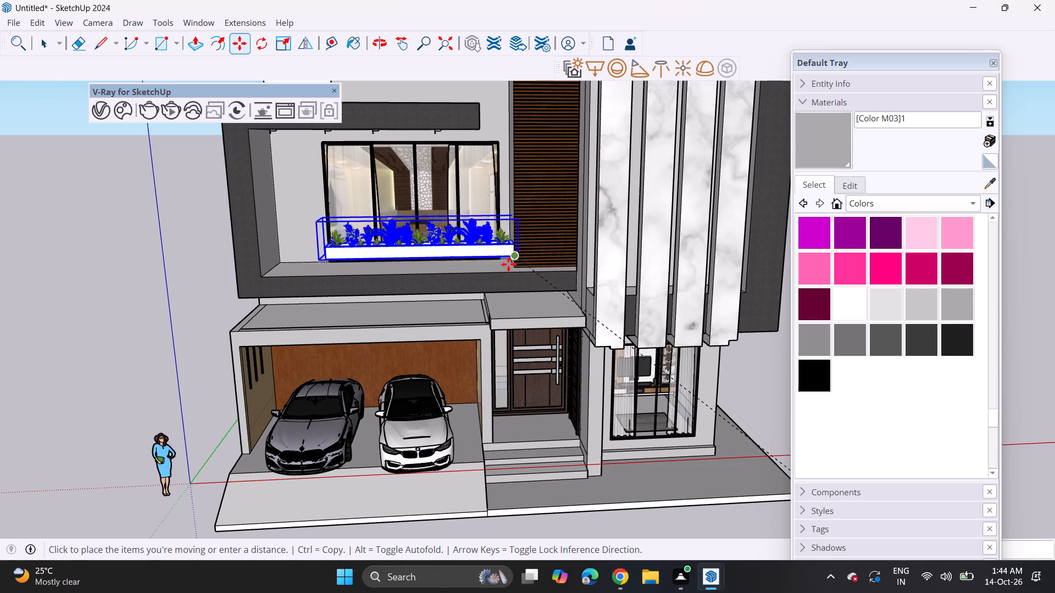
{"action": "left_click", "coordinate": [509, 266]}
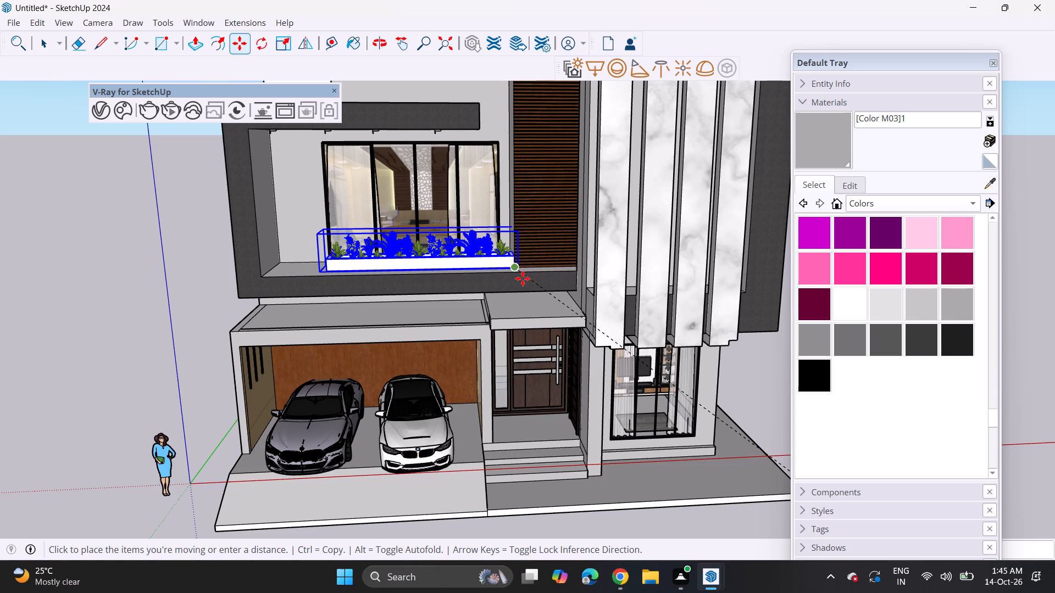
{"action": "middle_click_drag", "start_coordinate": [328, 281], "coordinate": [527, 307]}
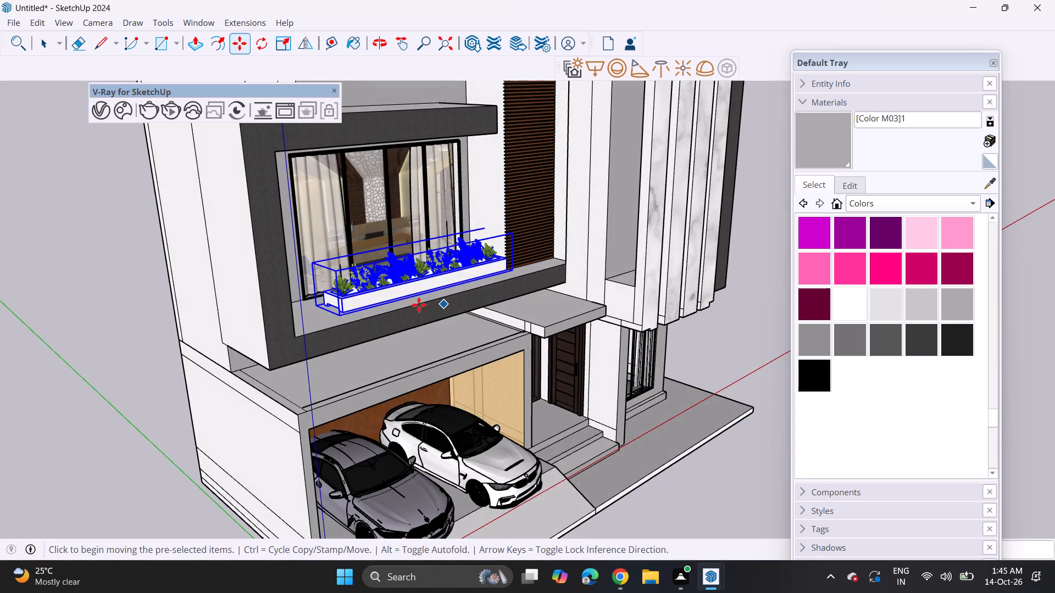
Scale the planter group lengthwise from its left end so it reaches the left side wall of the upper-floor balcony.
{"action": "scroll", "coordinate": [308, 258], "scroll_direction": "up", "scroll_amount": 3}
{"action": "left_click", "coordinate": [281, 45]}
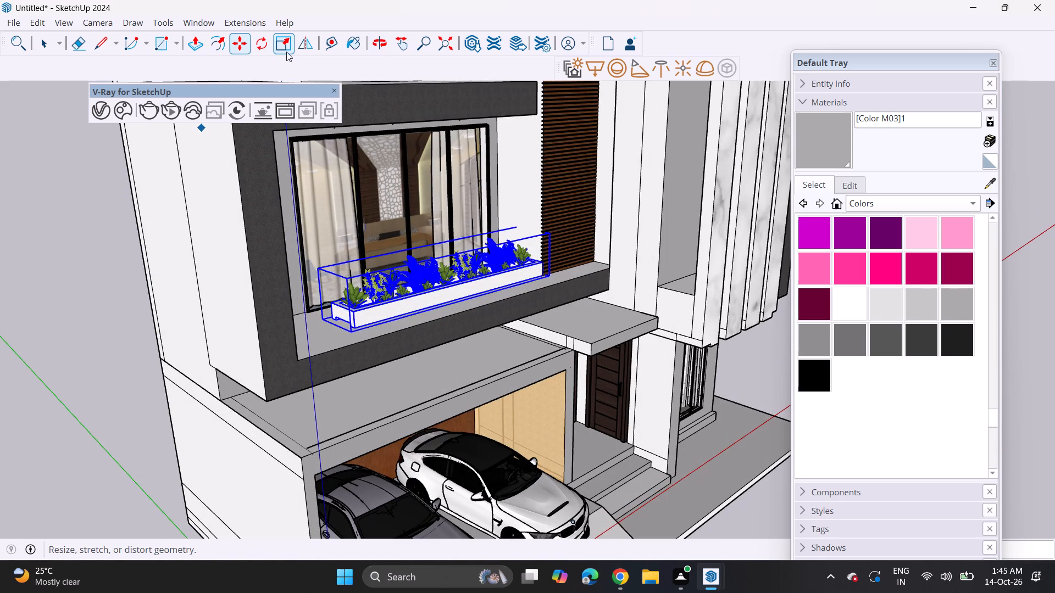
{"action": "left_click", "coordinate": [335, 298]}
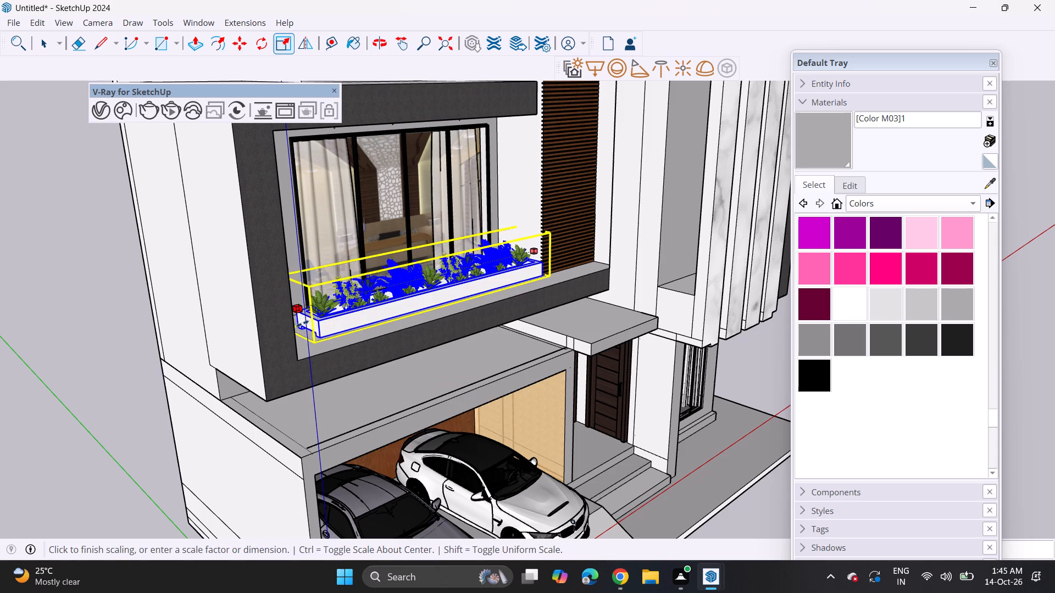
{"action": "middle_click_drag", "start_coordinate": [303, 323], "coordinate": [86, 381]}
{"action": "left_click", "coordinate": [248, 282]}
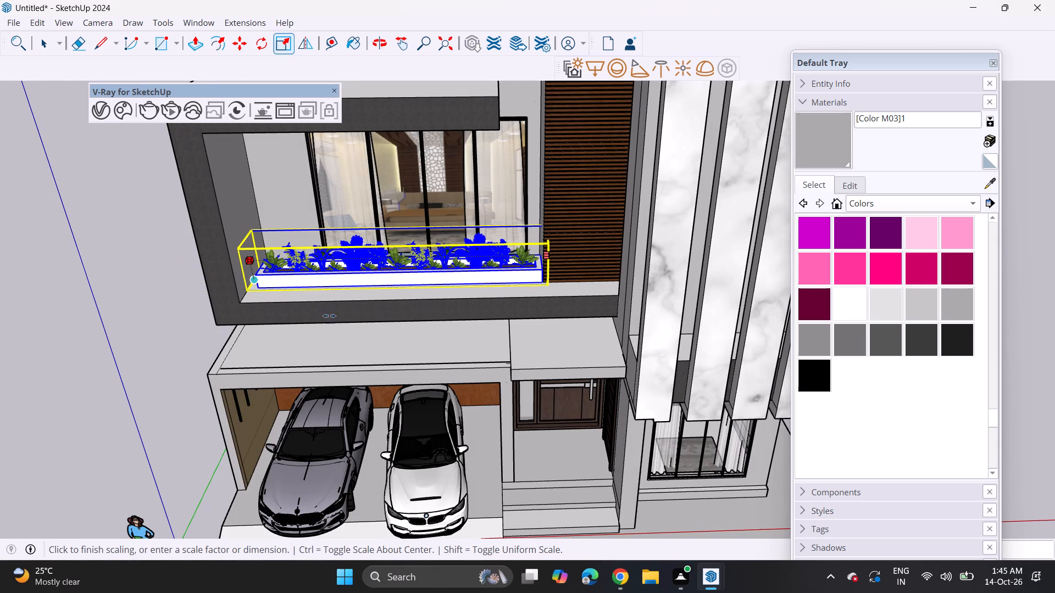
{"action": "middle_click_drag", "start_coordinate": [385, 304], "coordinate": [369, 258]}
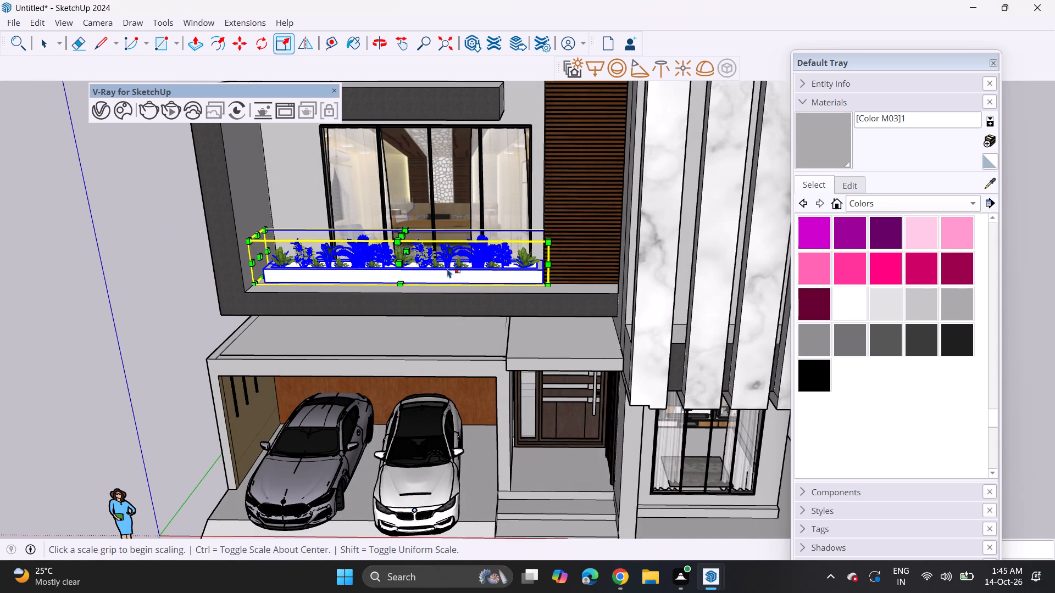
Move the planter group slightly from its front right bottom corner toward the front edge of the balcony floor, and deselect it.
{"action": "key", "text": "space"}
{"action": "left_click", "coordinate": [446, 270]}
{"action": "key", "text": "m"}
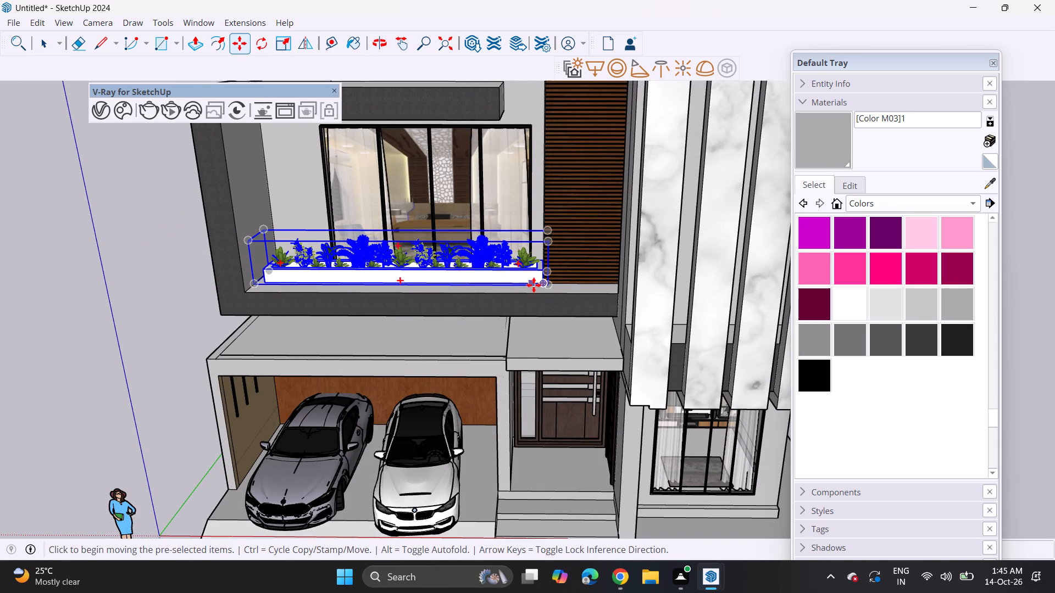
{"action": "left_click", "coordinate": [542, 282]}
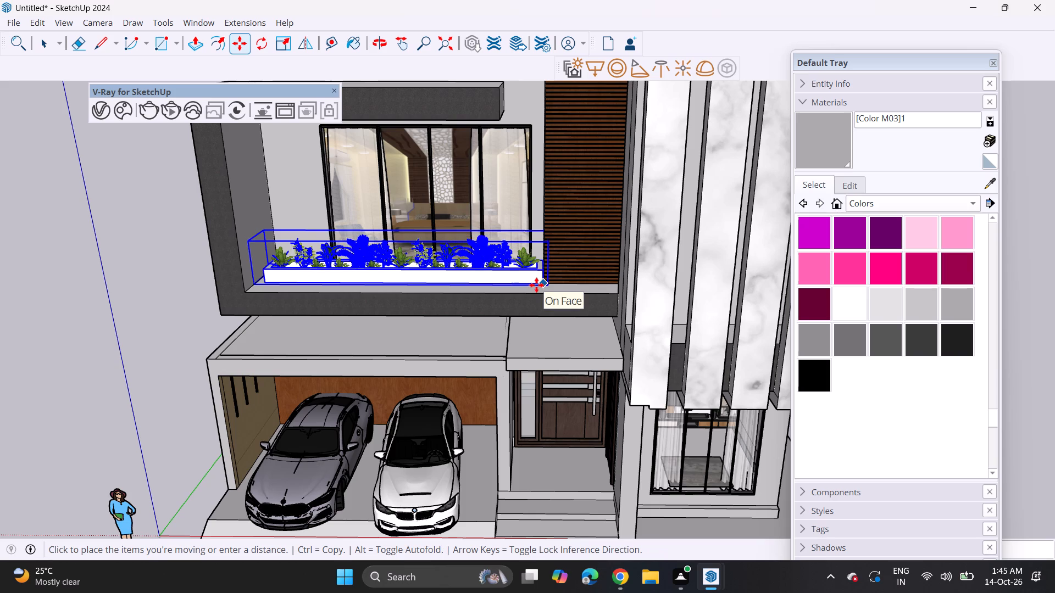
{"action": "left_click", "coordinate": [535, 285]}
{"action": "scroll", "coordinate": [371, 314], "scroll_direction": "down", "scroll_amount": 4}
{"action": "key", "text": "space"}
{"action": "left_click", "coordinate": [161, 331]}
{"action": "middle_click_drag", "start_coordinate": [184, 319], "coordinate": [224, 219]}
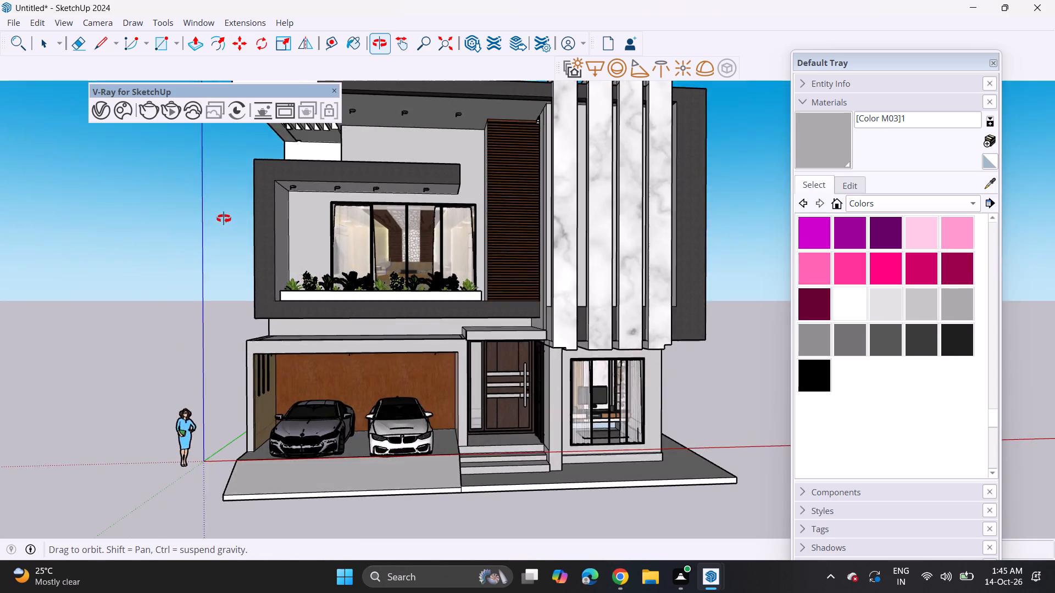
{"action": "middle_click_drag", "start_coordinate": [224, 219], "coordinate": [180, 278]}
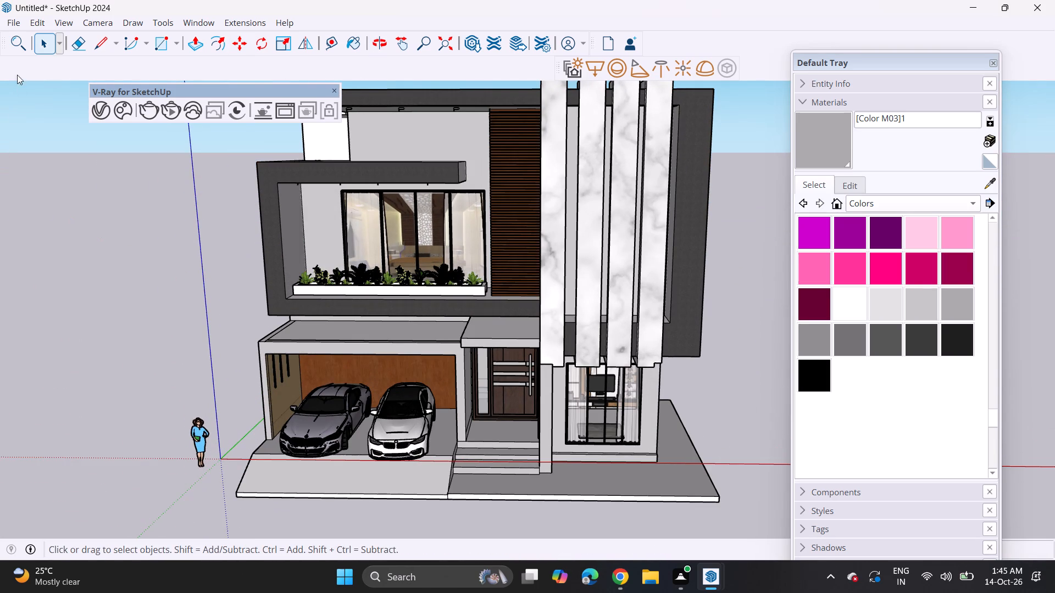
Import the Glass+Railing (2) model from the Downloads folder and place it at the left end of the balcony planter.
{"action": "left_click", "coordinate": [21, 21]}
{"action": "left_click", "coordinate": [37, 215]}
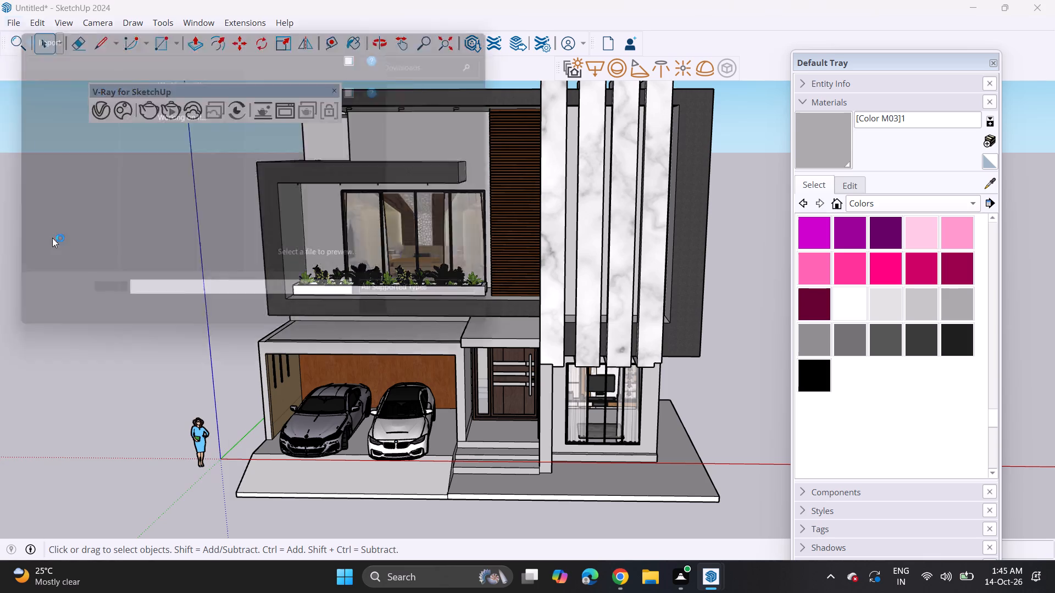
{"action": "scroll", "coordinate": [210, 220], "scroll_direction": "down", "scroll_amount": 4}
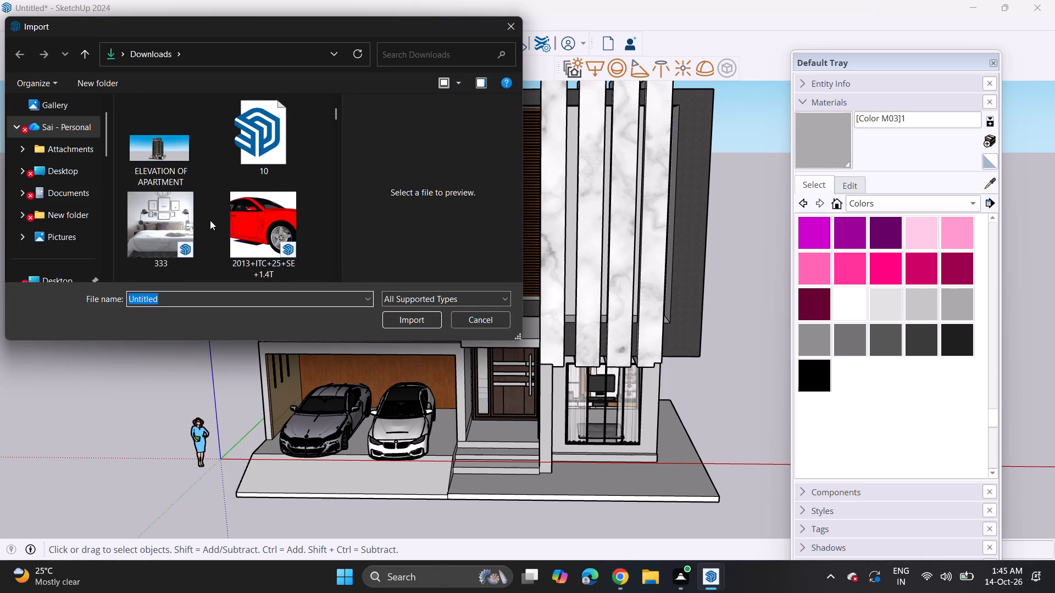
{"action": "scroll", "coordinate": [210, 220], "scroll_direction": "down", "scroll_amount": 8}
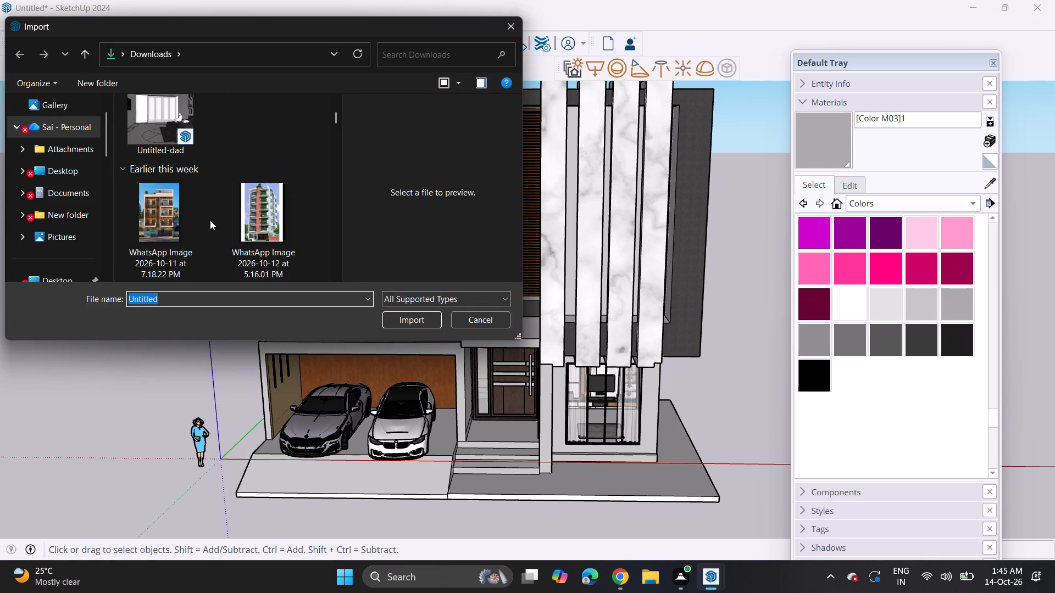
{"action": "scroll", "coordinate": [210, 220], "scroll_direction": "down", "scroll_amount": 10}
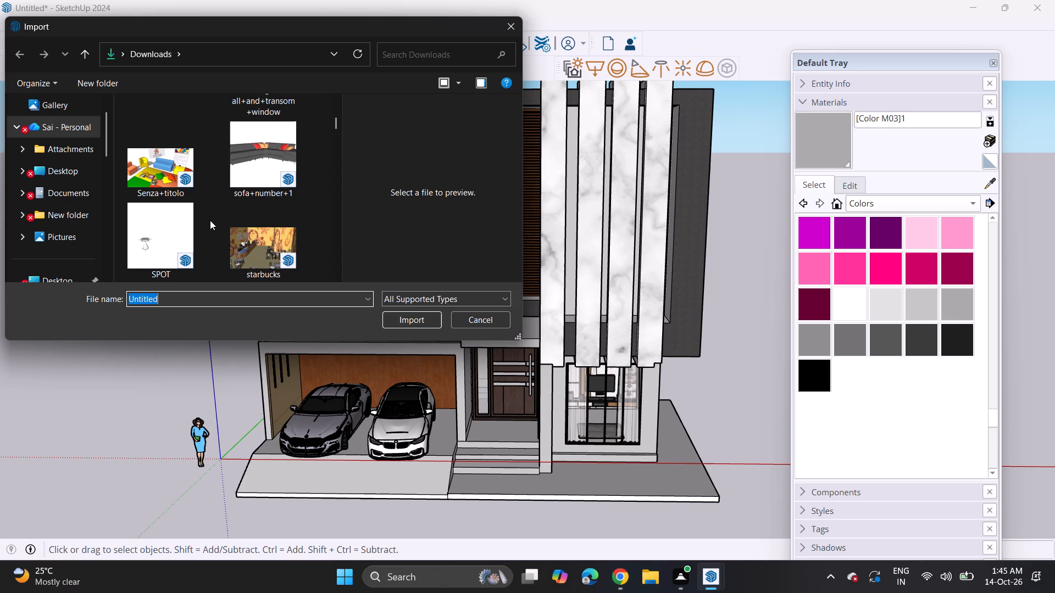
{"action": "scroll", "coordinate": [210, 220], "scroll_direction": "down", "scroll_amount": 2}
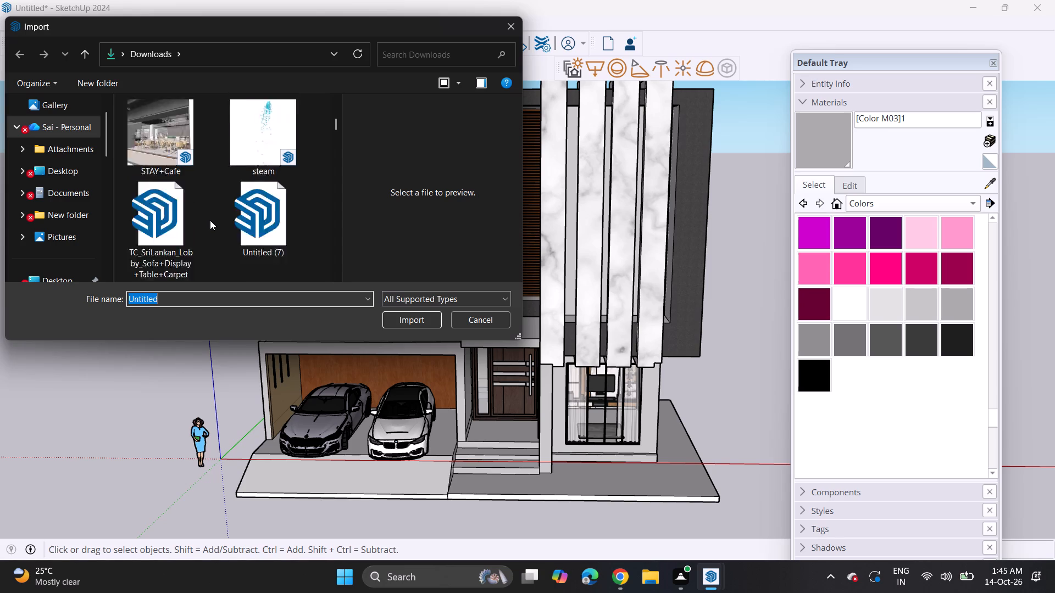
{"action": "scroll", "coordinate": [210, 220], "scroll_direction": "down", "scroll_amount": 10}
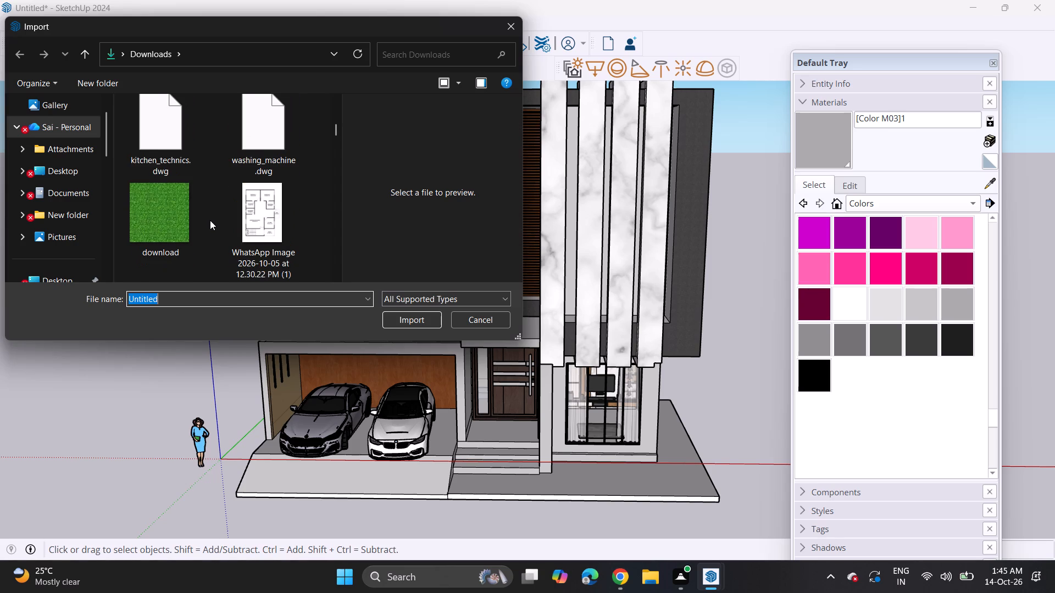
{"action": "scroll", "coordinate": [210, 220], "scroll_direction": "down", "scroll_amount": 13}
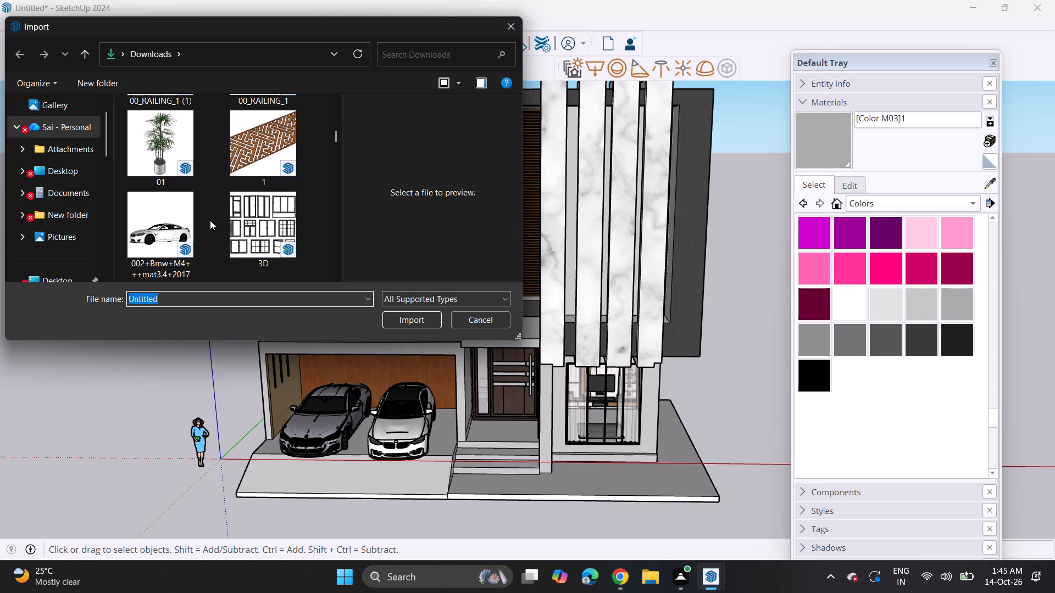
{"action": "scroll", "coordinate": [210, 220], "scroll_direction": "down", "scroll_amount": 7}
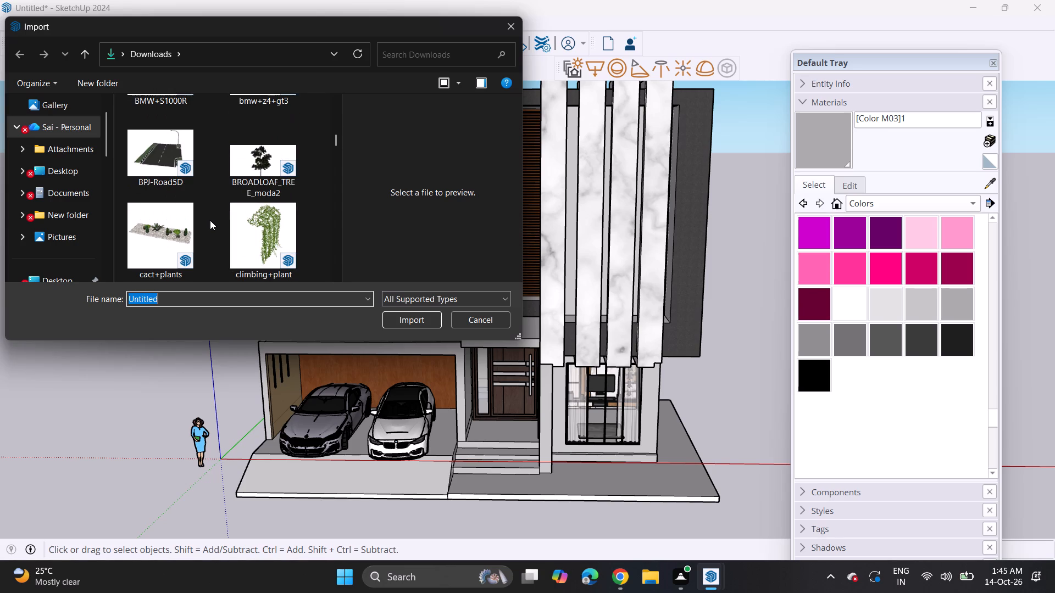
{"action": "scroll", "coordinate": [210, 220], "scroll_direction": "down", "scroll_amount": 4}
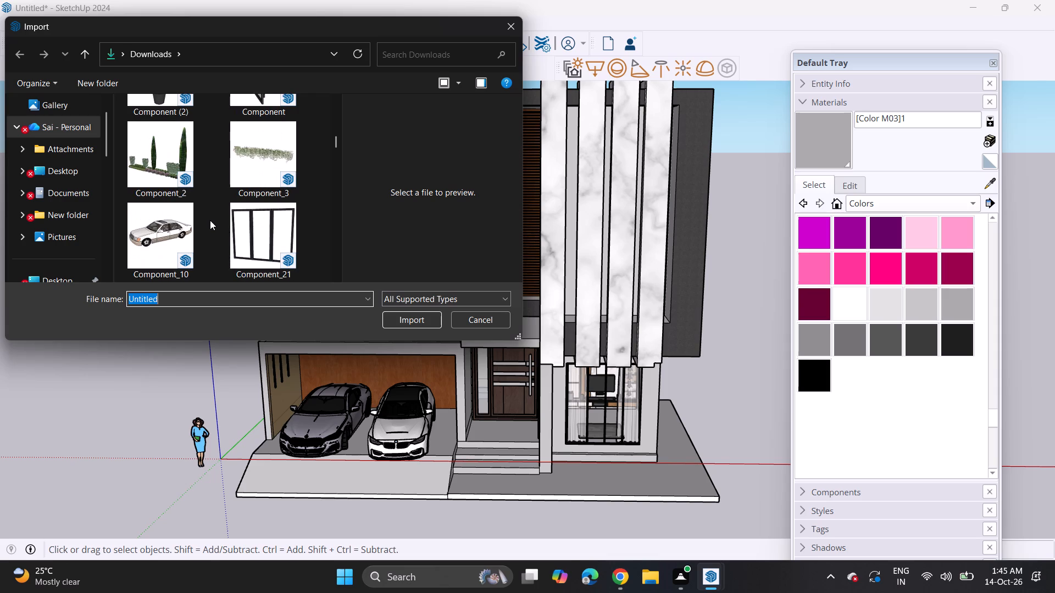
{"action": "scroll", "coordinate": [210, 220], "scroll_direction": "down", "scroll_amount": 11}
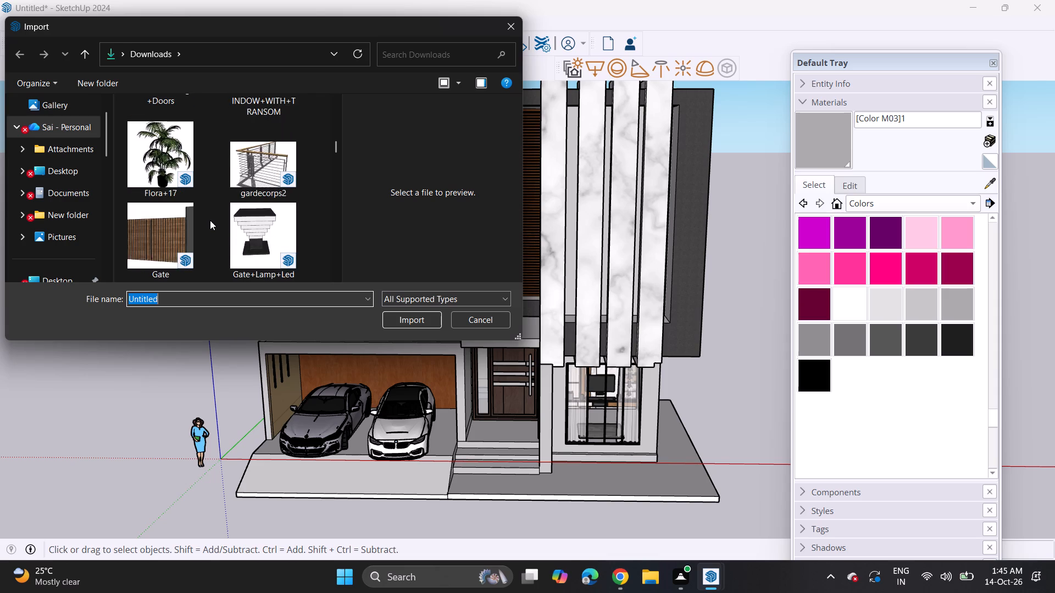
{"action": "scroll", "coordinate": [210, 220], "scroll_direction": "down", "scroll_amount": 11}
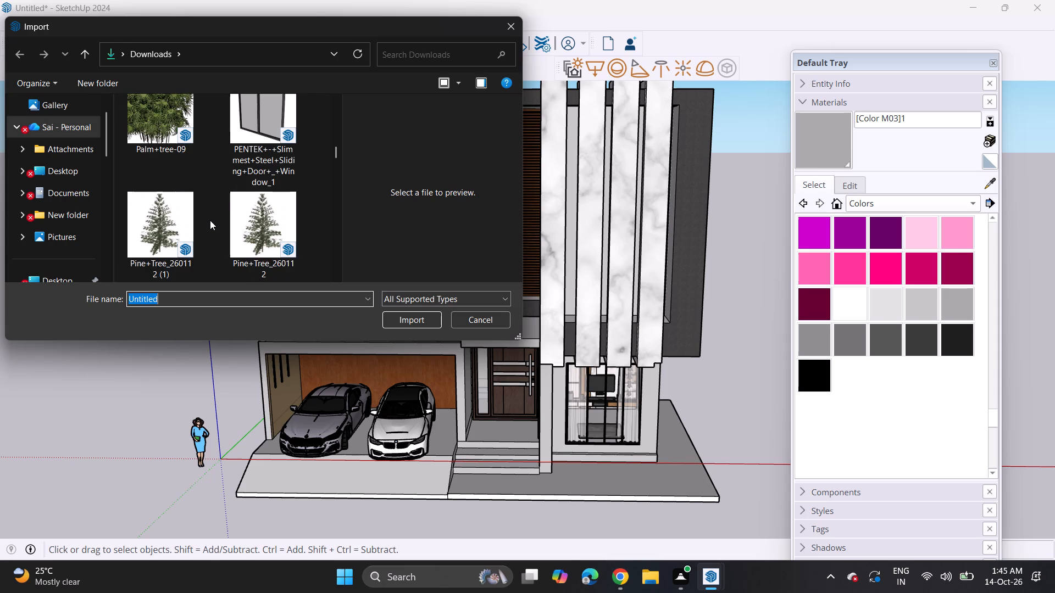
{"action": "scroll", "coordinate": [210, 220], "scroll_direction": "down", "scroll_amount": 5}
{"action": "scroll", "coordinate": [210, 220], "scroll_direction": "up", "scroll_amount": 2}
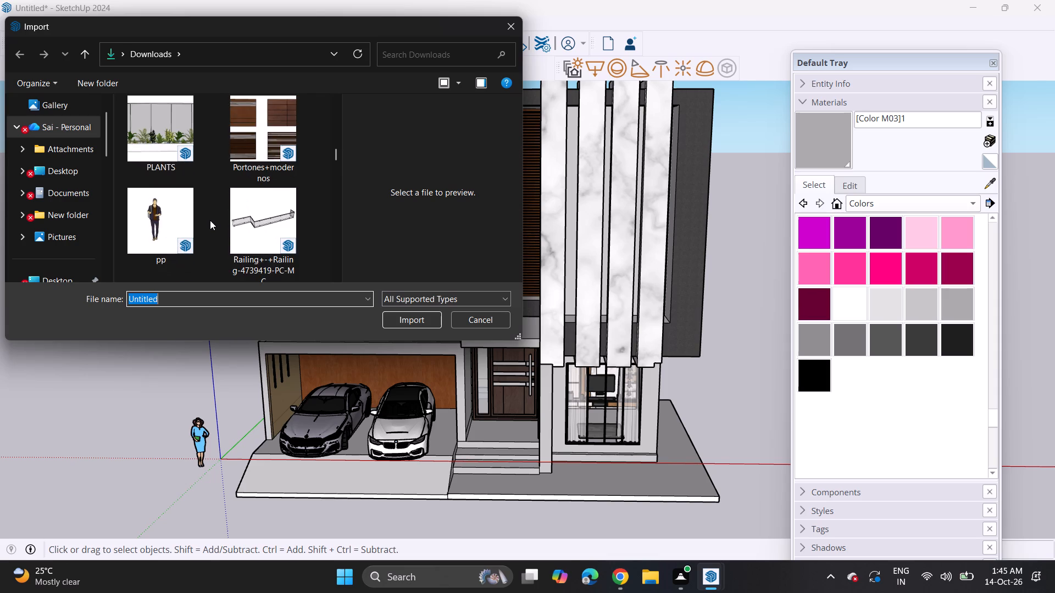
{"action": "scroll", "coordinate": [210, 220], "scroll_direction": "down", "scroll_amount": 8}
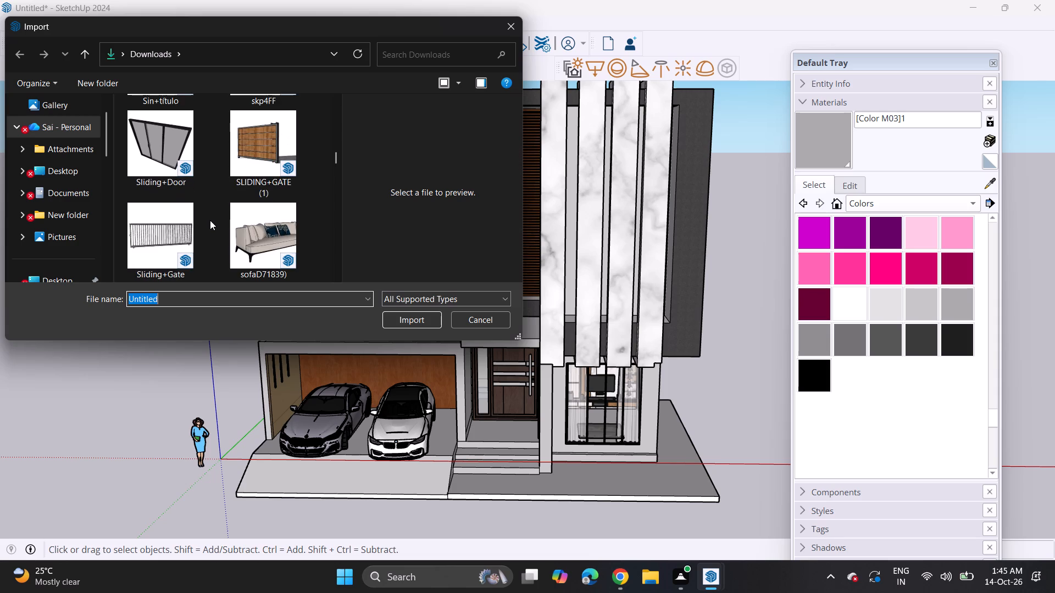
{"action": "scroll", "coordinate": [210, 220], "scroll_direction": "down", "scroll_amount": 6}
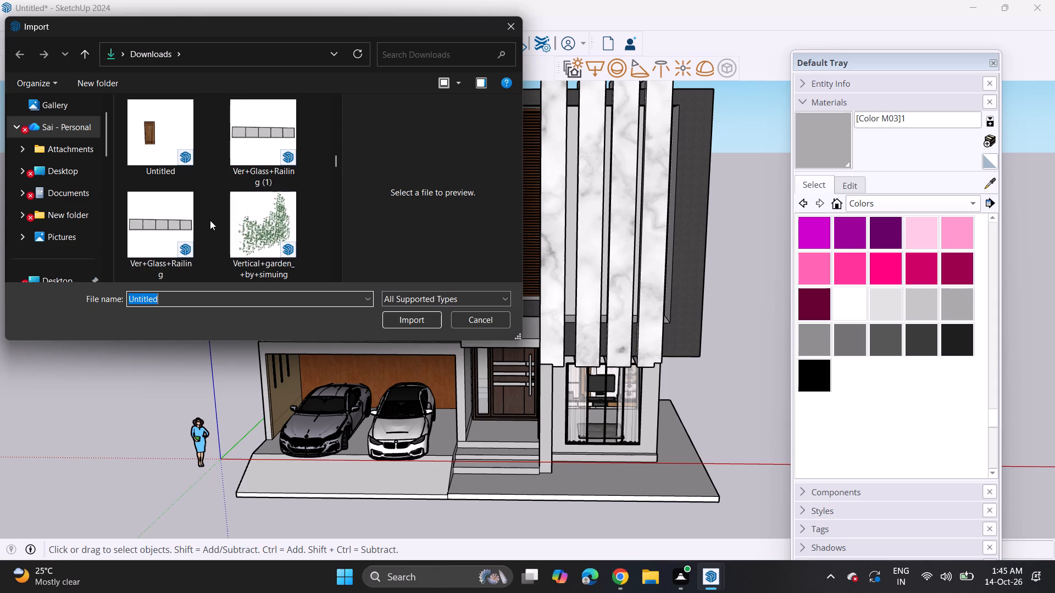
{"action": "scroll", "coordinate": [210, 220], "scroll_direction": "down", "scroll_amount": 4}
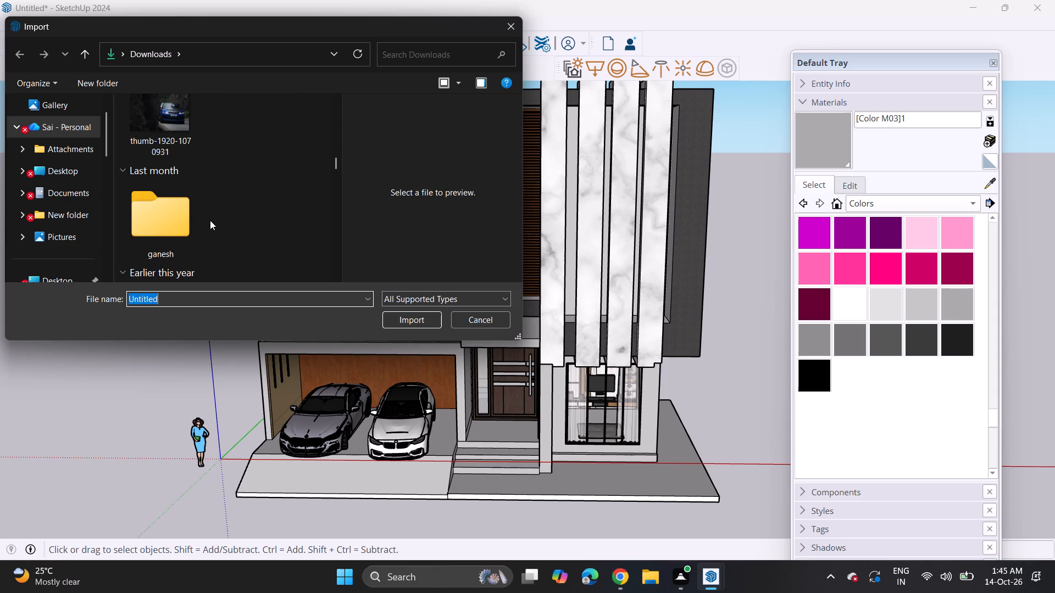
{"action": "scroll", "coordinate": [210, 220], "scroll_direction": "down", "scroll_amount": 3}
{"action": "scroll", "coordinate": [210, 220], "scroll_direction": "up", "scroll_amount": 9}
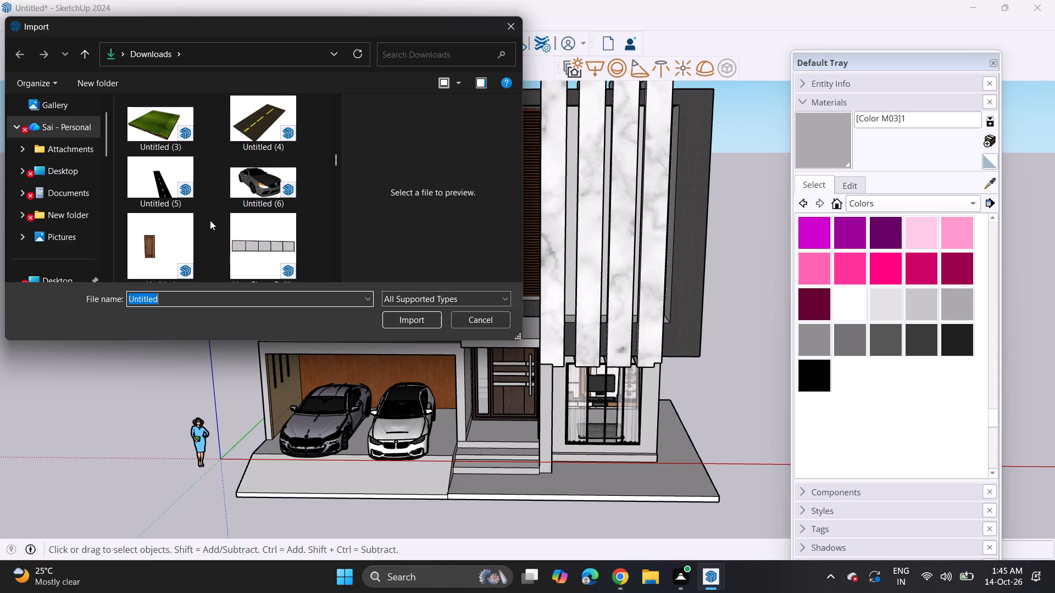
{"action": "scroll", "coordinate": [210, 220], "scroll_direction": "up", "scroll_amount": 4}
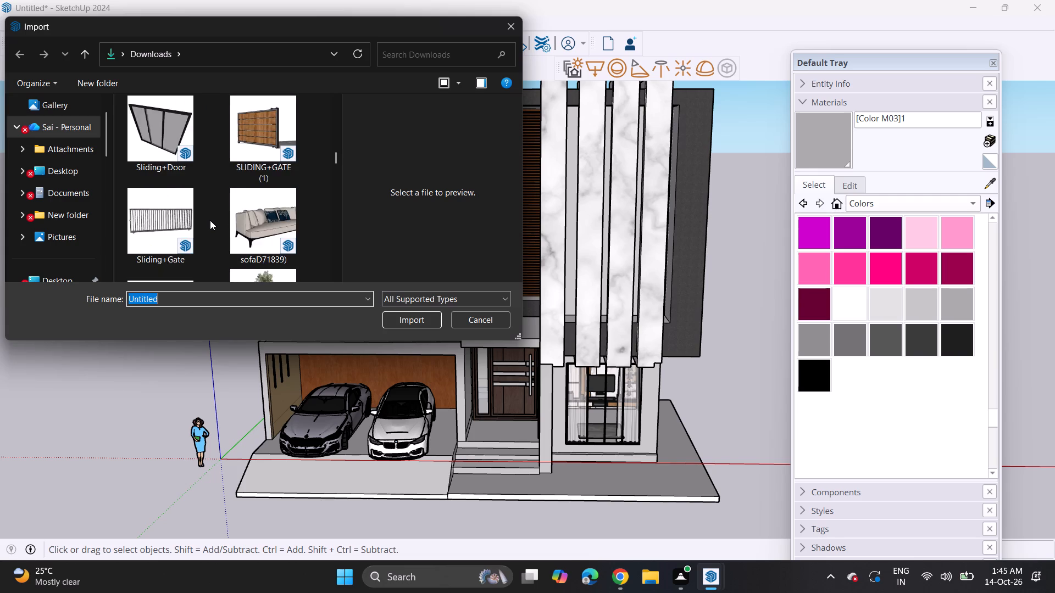
{"action": "scroll", "coordinate": [210, 220], "scroll_direction": "up", "scroll_amount": 4}
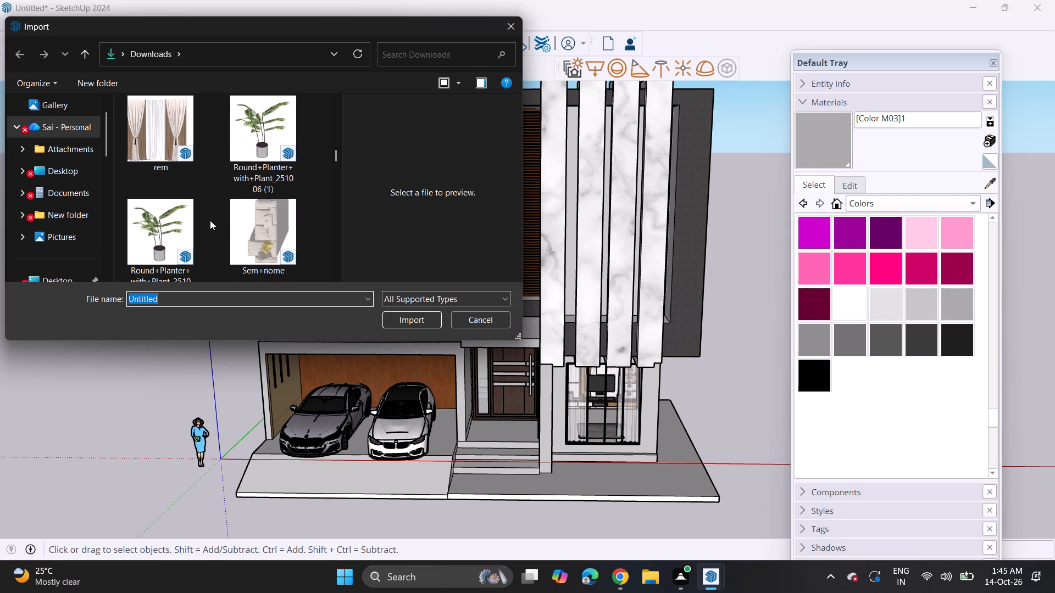
{"action": "scroll", "coordinate": [210, 220], "scroll_direction": "up", "scroll_amount": 5}
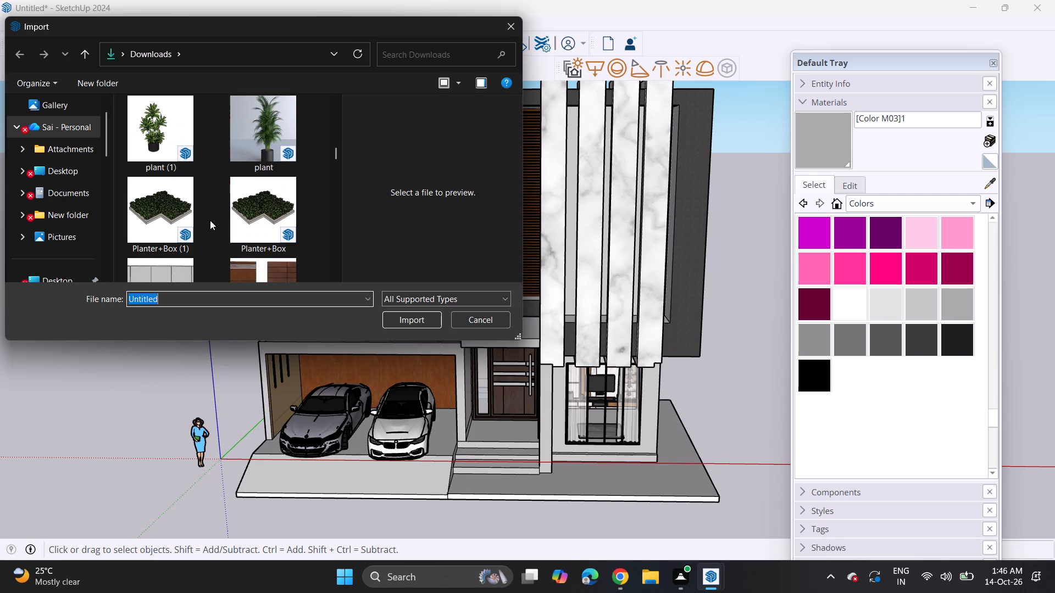
{"action": "scroll", "coordinate": [210, 220], "scroll_direction": "down", "scroll_amount": 1}
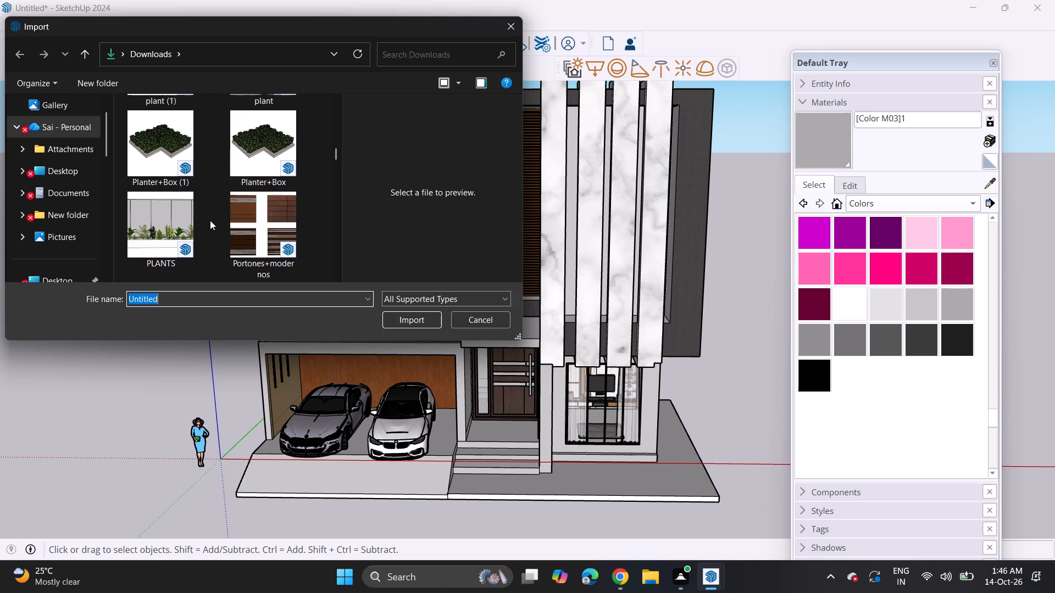
{"action": "scroll", "coordinate": [210, 220], "scroll_direction": "up", "scroll_amount": 4}
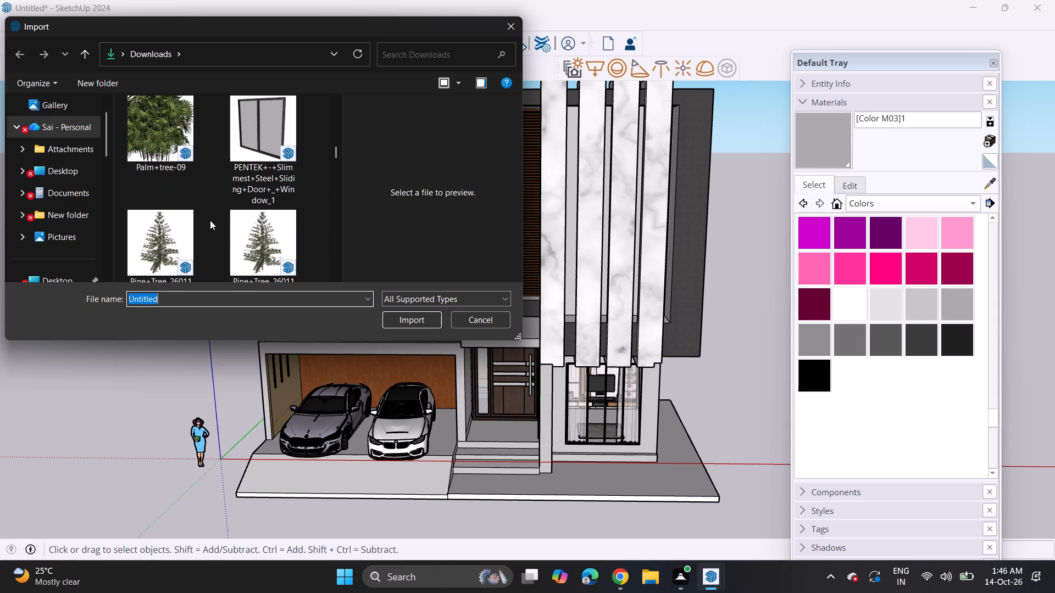
{"action": "scroll", "coordinate": [210, 220], "scroll_direction": "up", "scroll_amount": 3}
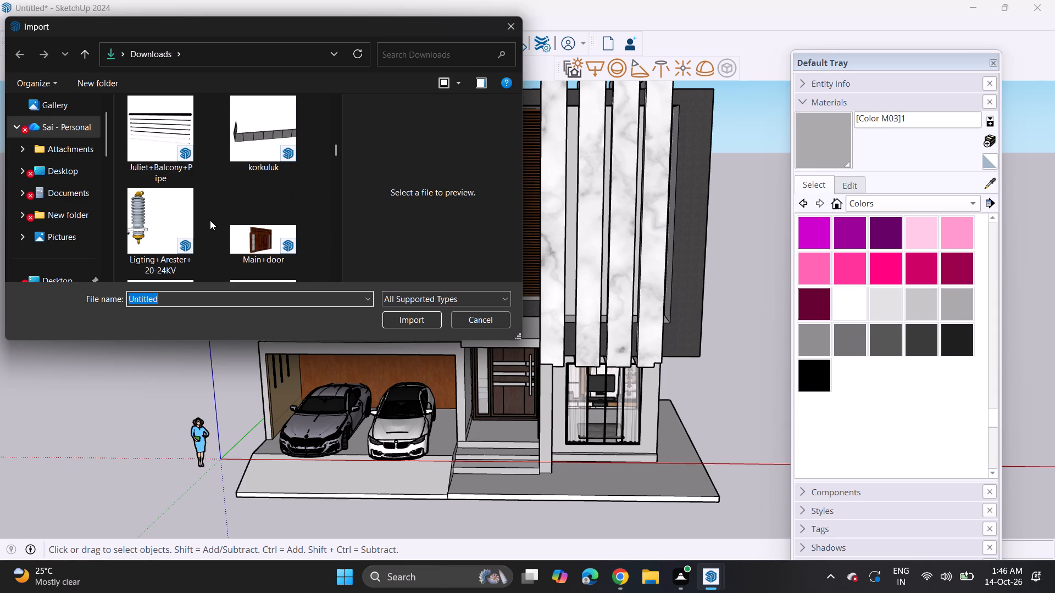
{"action": "scroll", "coordinate": [210, 220], "scroll_direction": "up", "scroll_amount": 4}
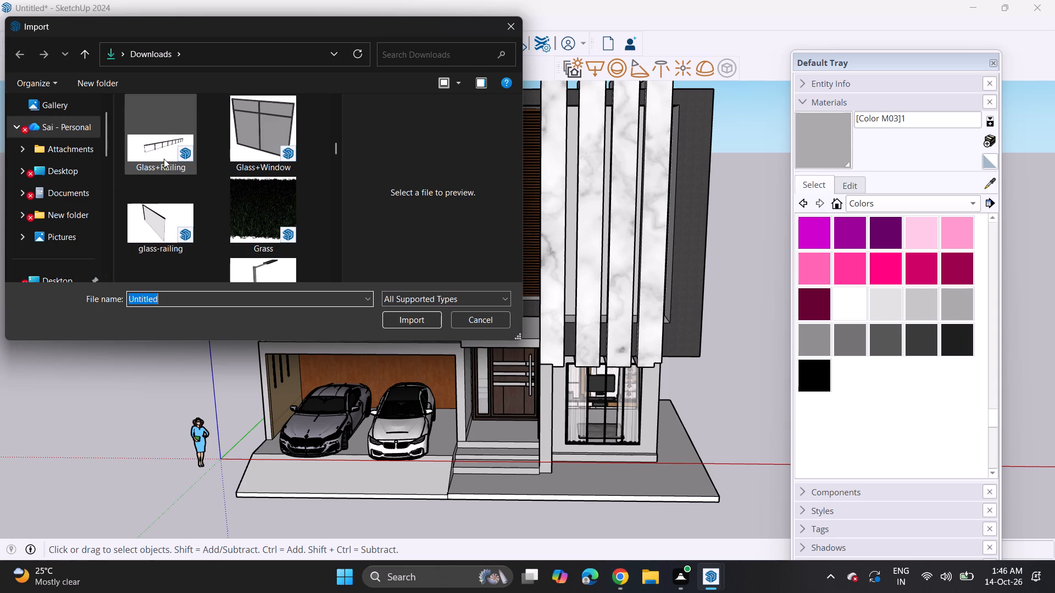
{"action": "scroll", "coordinate": [192, 181], "scroll_direction": "up", "scroll_amount": 1}
{"action": "left_click", "coordinate": [237, 132]}
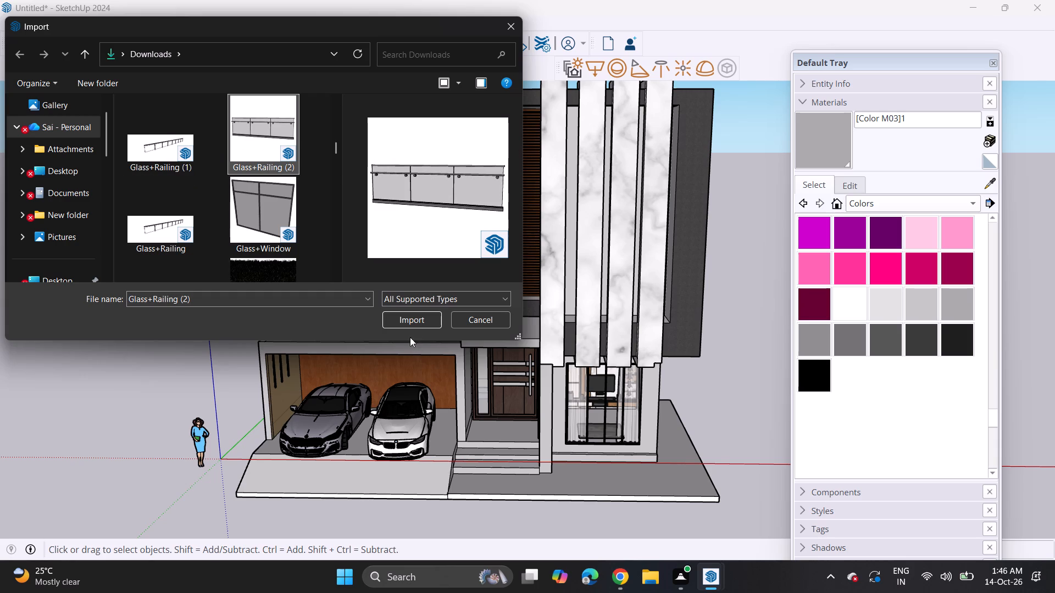
{"action": "left_click", "coordinate": [417, 322]}
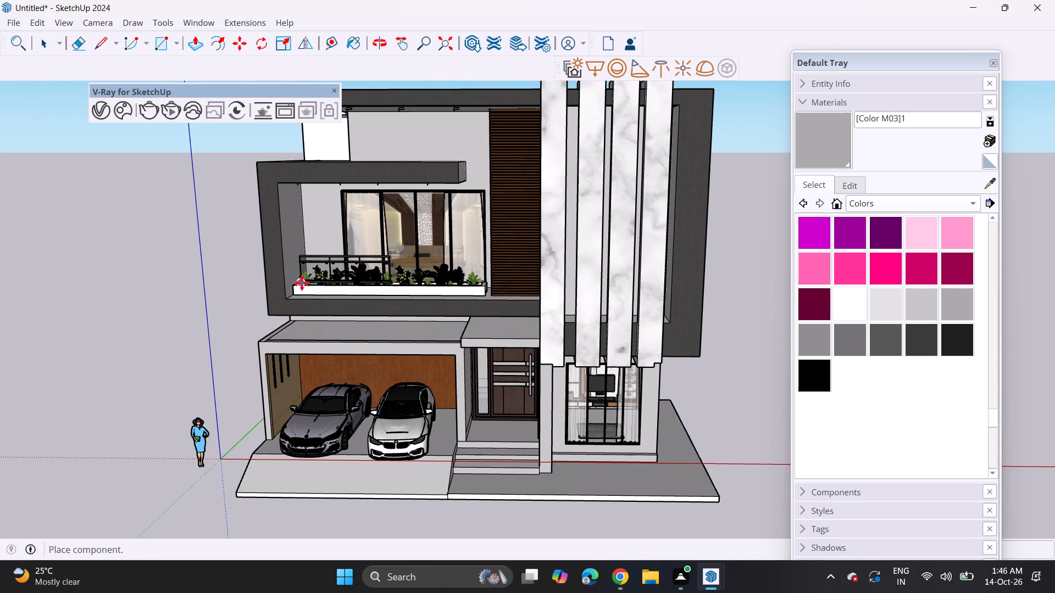
{"action": "left_click", "coordinate": [299, 281]}
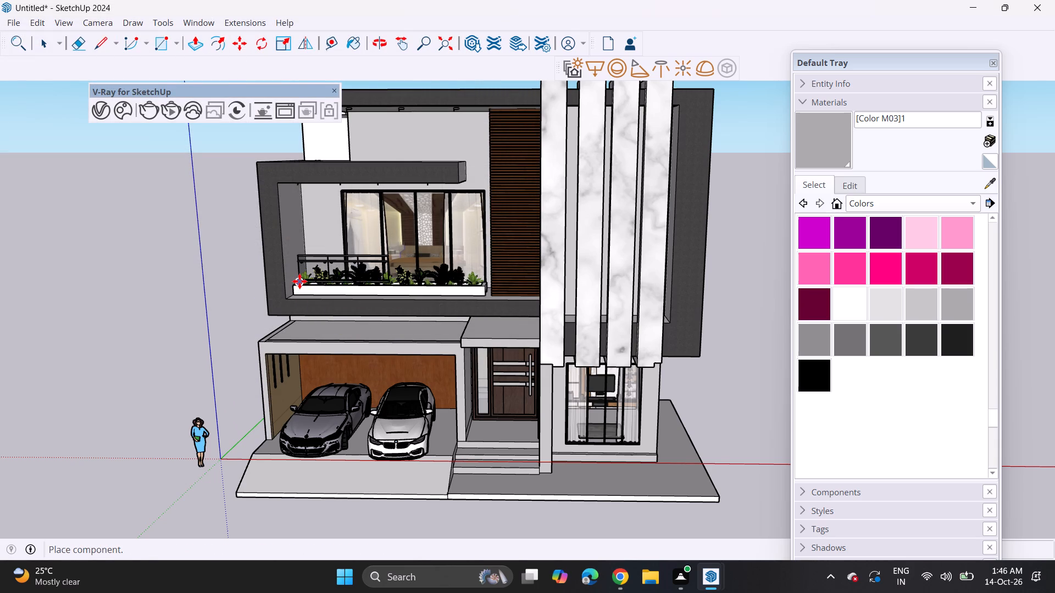
{"action": "scroll", "coordinate": [299, 281], "scroll_direction": "up", "scroll_amount": 16}
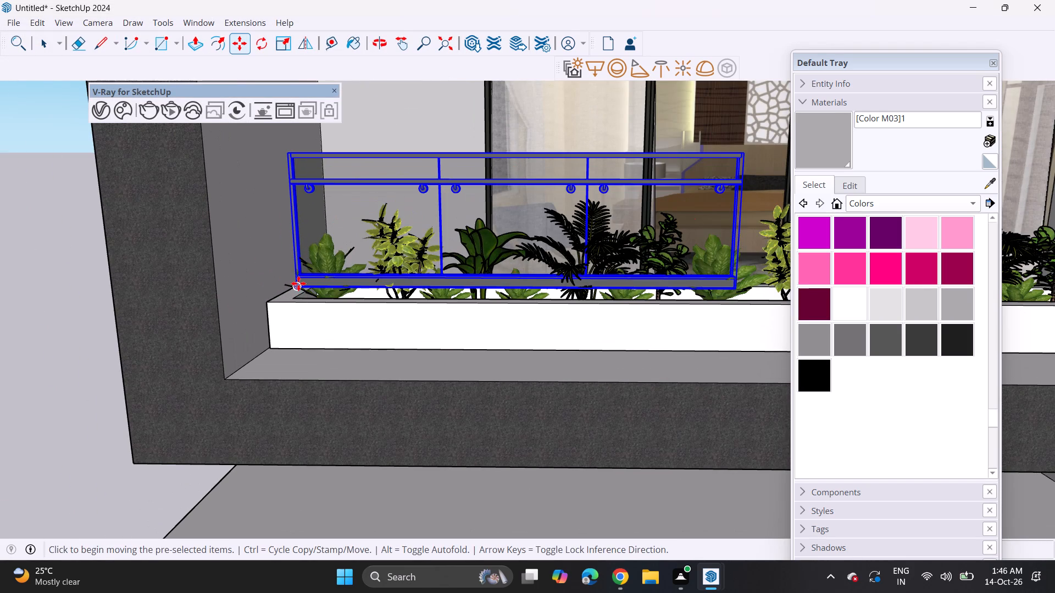
Move the glass railing by its front bottom left corner down to the planter box's front bottom left corner.
{"action": "left_click", "coordinate": [298, 286]}
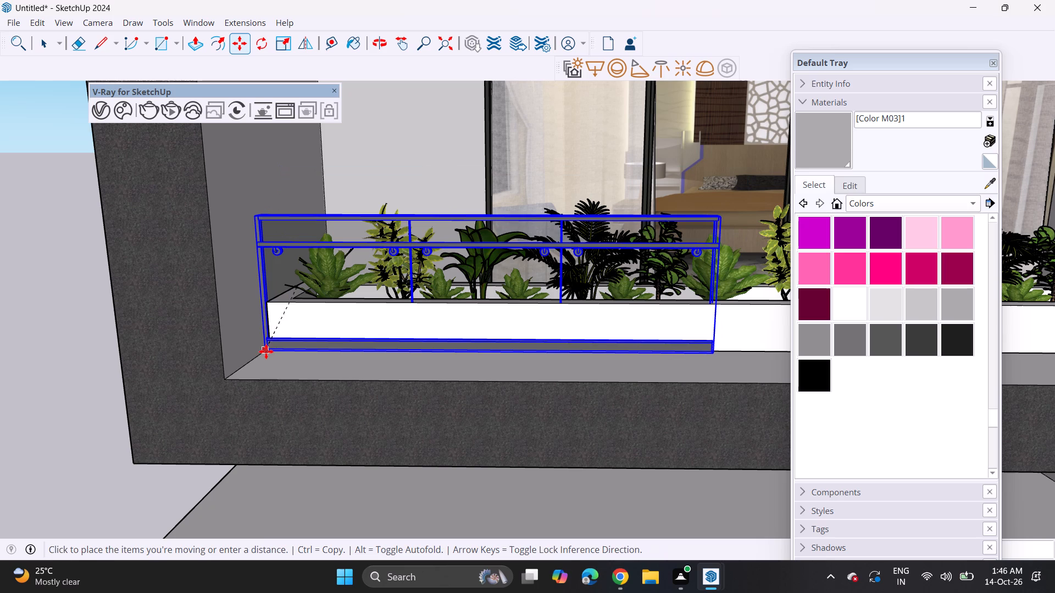
{"action": "left_click", "coordinate": [265, 351]}
Lower the planter group vertically into the balcony floor so only its plants and rim stand above it, and deselect it.
{"action": "scroll", "coordinate": [331, 355], "scroll_direction": "down", "scroll_amount": 14}
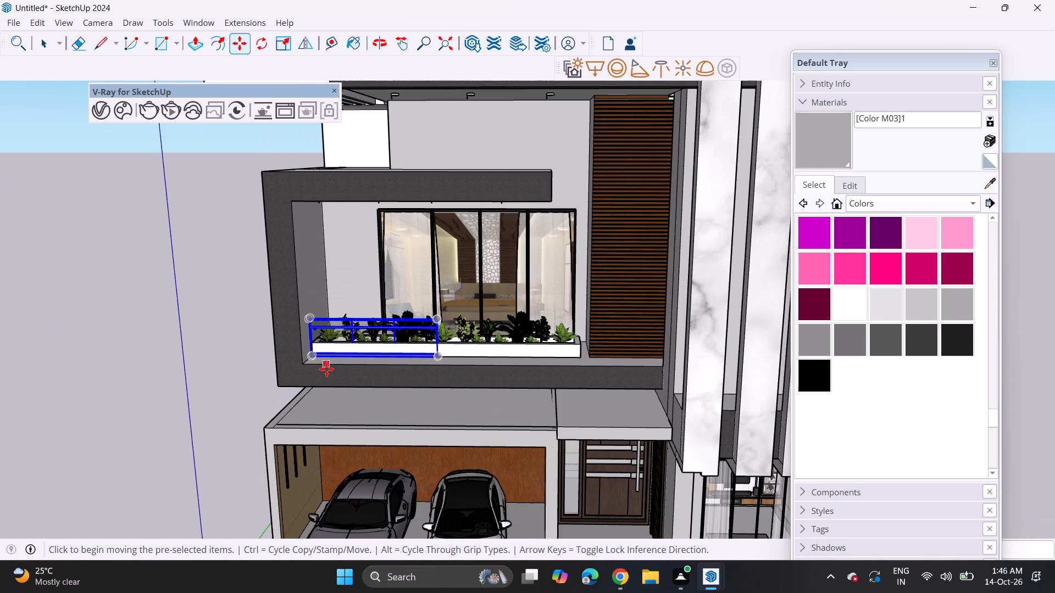
{"action": "middle_click_drag", "start_coordinate": [348, 368], "coordinate": [288, 380]}
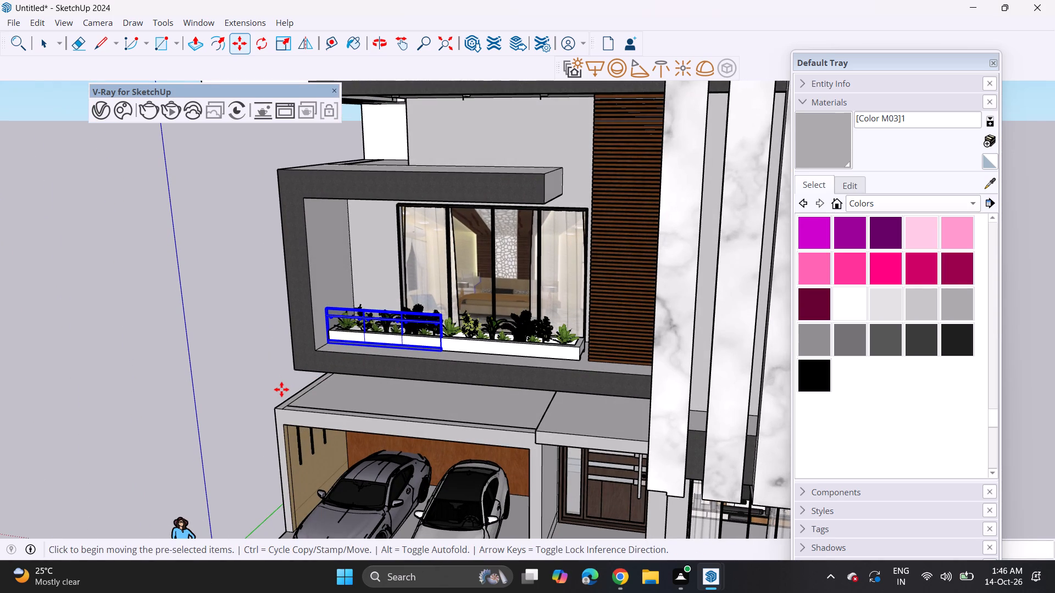
{"action": "middle_click_drag", "start_coordinate": [346, 393], "coordinate": [395, 359]}
{"action": "scroll", "coordinate": [407, 372], "scroll_direction": "up", "scroll_amount": 6}
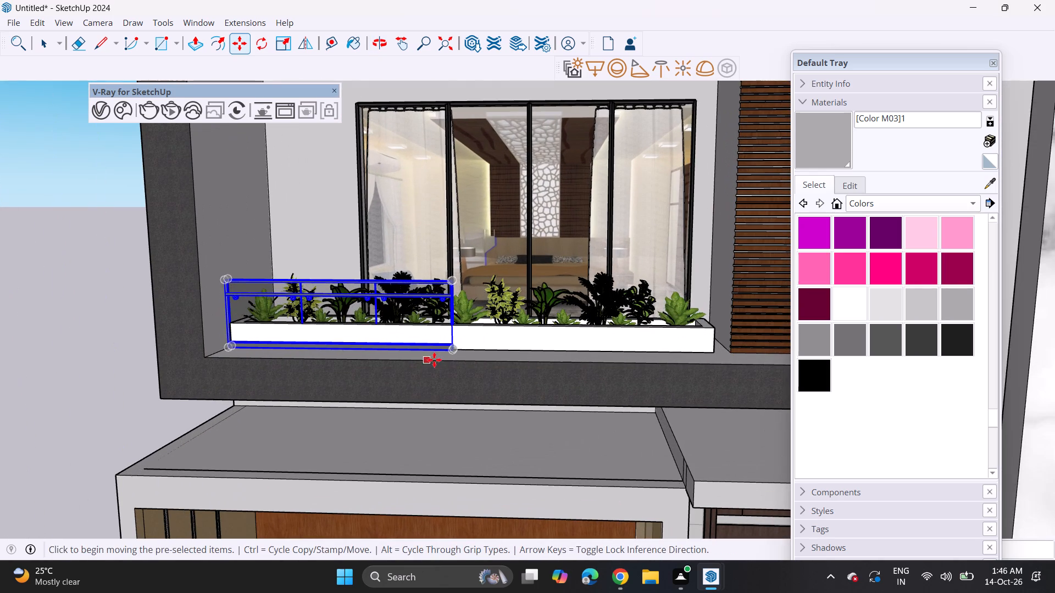
{"action": "key", "text": "space"}
{"action": "left_click", "coordinate": [514, 316]}
{"action": "key", "text": "m"}
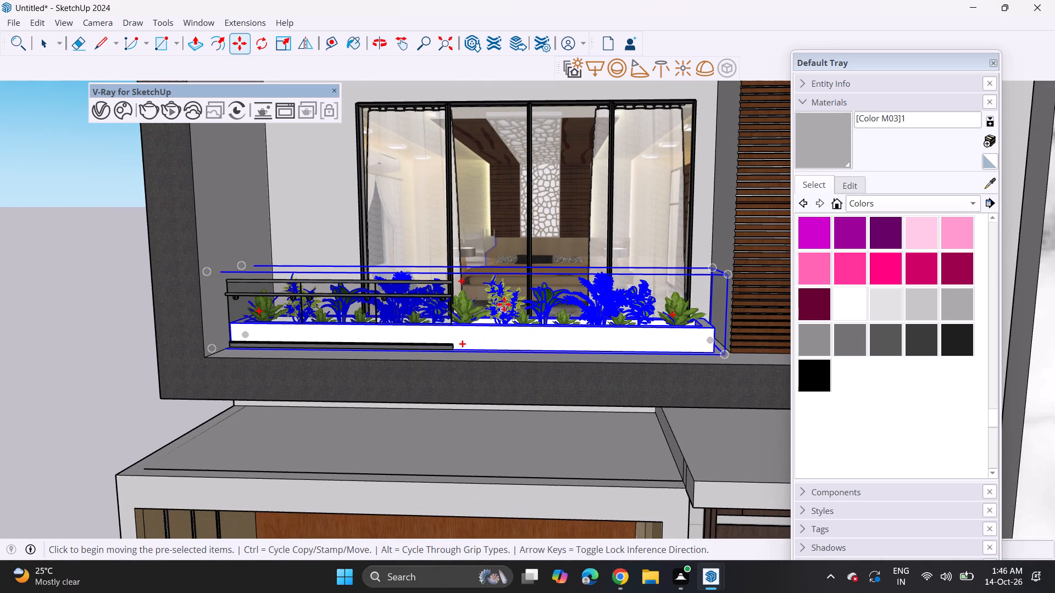
{"action": "left_click", "coordinate": [501, 300]}
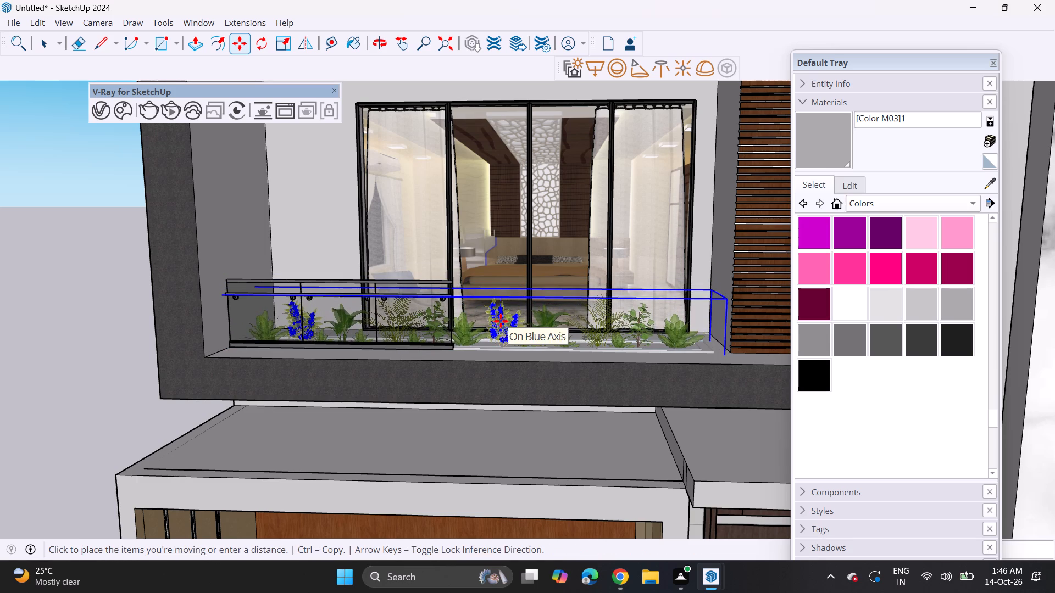
{"action": "left_click", "coordinate": [501, 321]}
{"action": "key", "text": "space"}
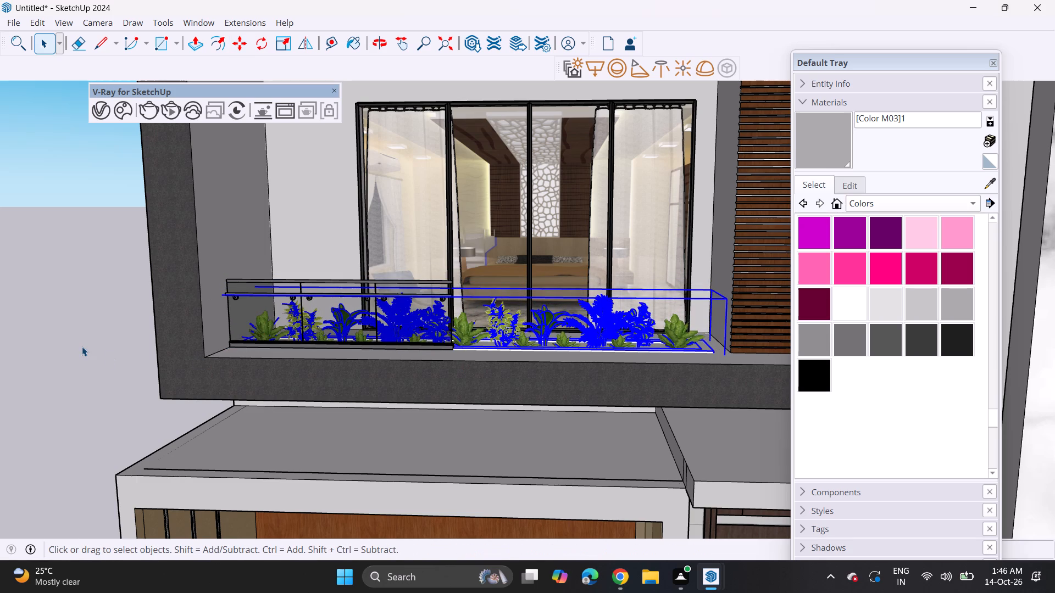
{"action": "left_click", "coordinate": [82, 346]}
Scale the glass railing lengthwise from its right end across the balcony, past the planter and in front of the wood slats.
{"action": "scroll", "coordinate": [286, 323], "scroll_direction": "down", "scroll_amount": 3}
{"action": "left_click", "coordinate": [344, 319]}
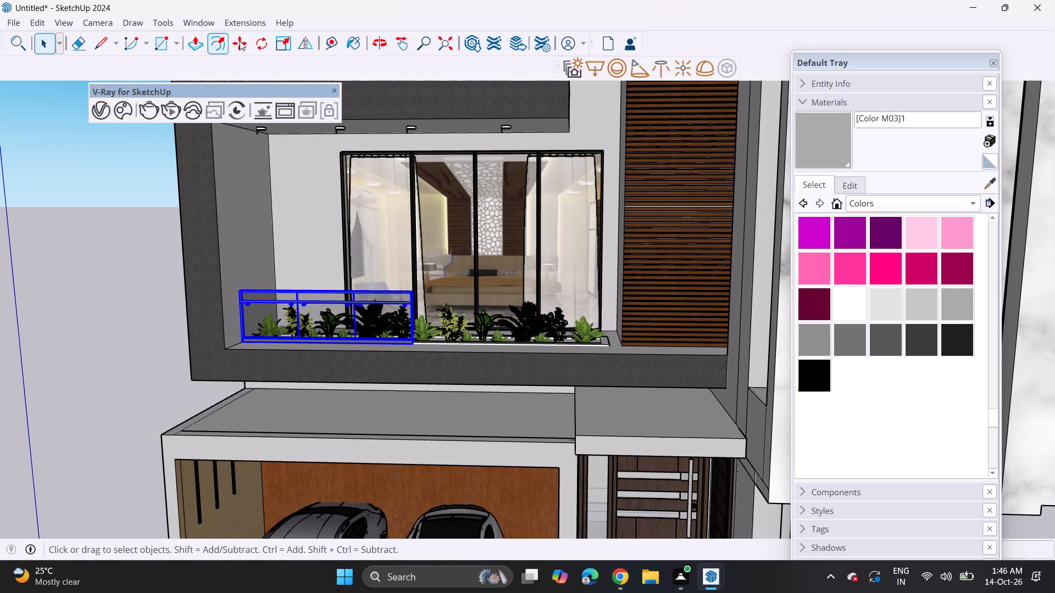
{"action": "left_click", "coordinate": [280, 48]}
{"action": "middle_click_drag", "start_coordinate": [490, 465], "coordinate": [404, 475]}
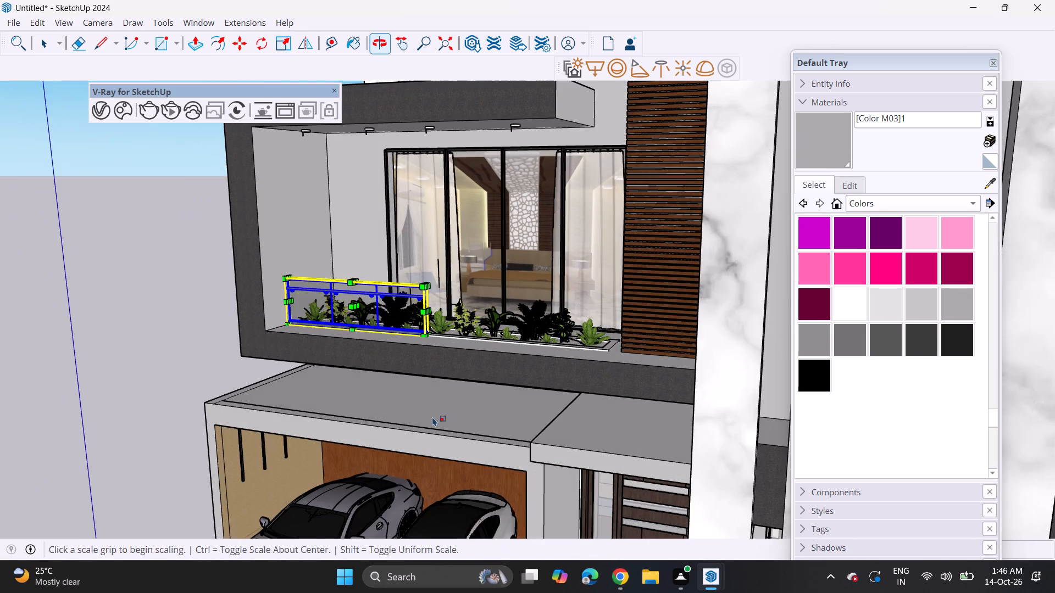
{"action": "middle_click_drag", "start_coordinate": [432, 417], "coordinate": [396, 458]}
{"action": "scroll", "coordinate": [449, 334], "scroll_direction": "up", "scroll_amount": 4}
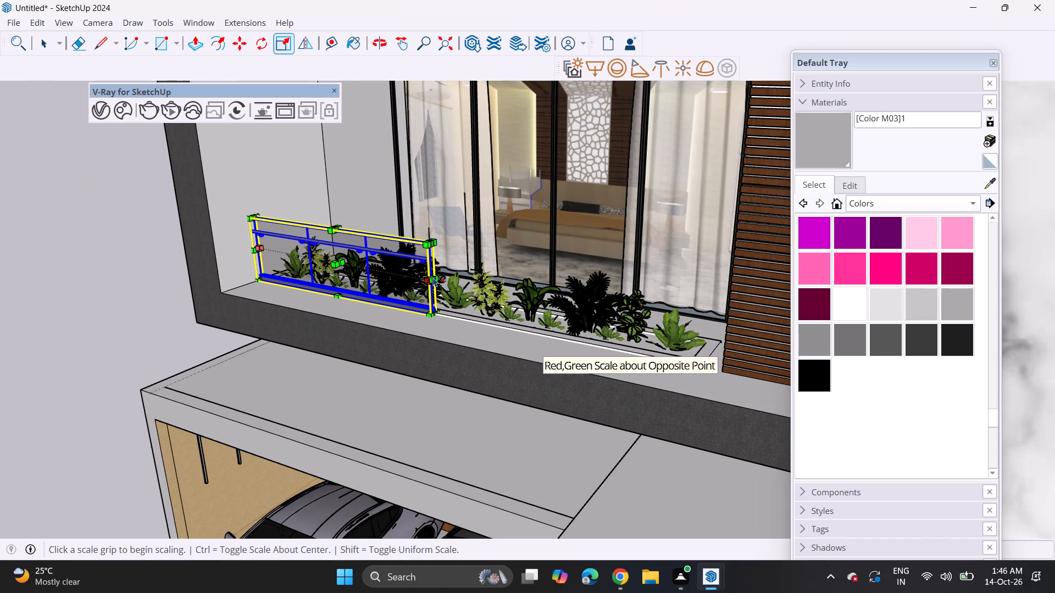
{"action": "left_click", "coordinate": [435, 278]}
{"action": "scroll", "coordinate": [495, 333], "scroll_direction": "down", "scroll_amount": 8}
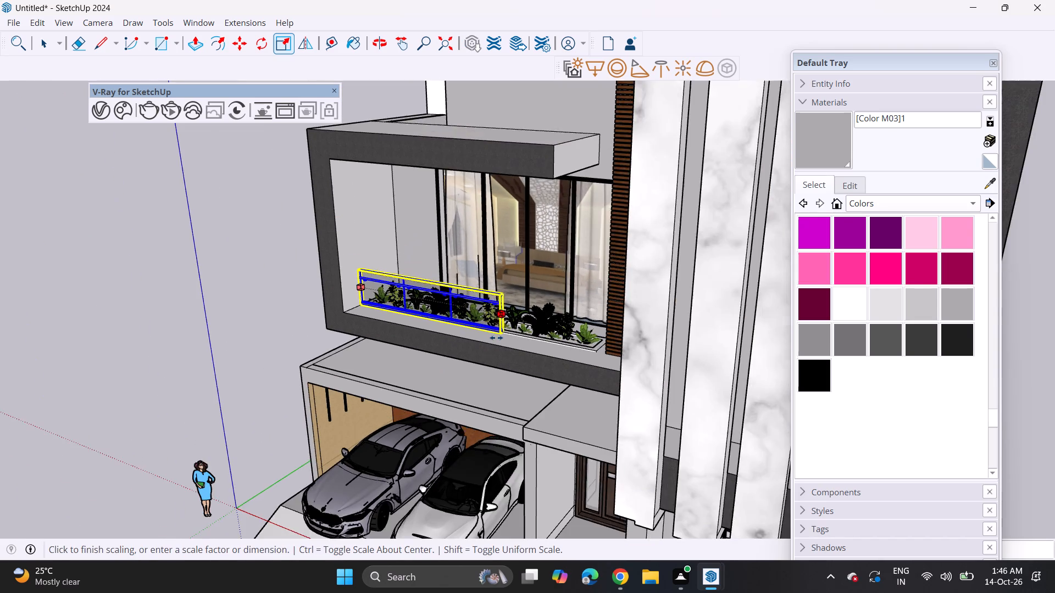
{"action": "middle_click_drag", "start_coordinate": [464, 345], "coordinate": [369, 350], "text": "shift"}
{"action": "middle_click_drag", "start_coordinate": [446, 351], "coordinate": [600, 294]}
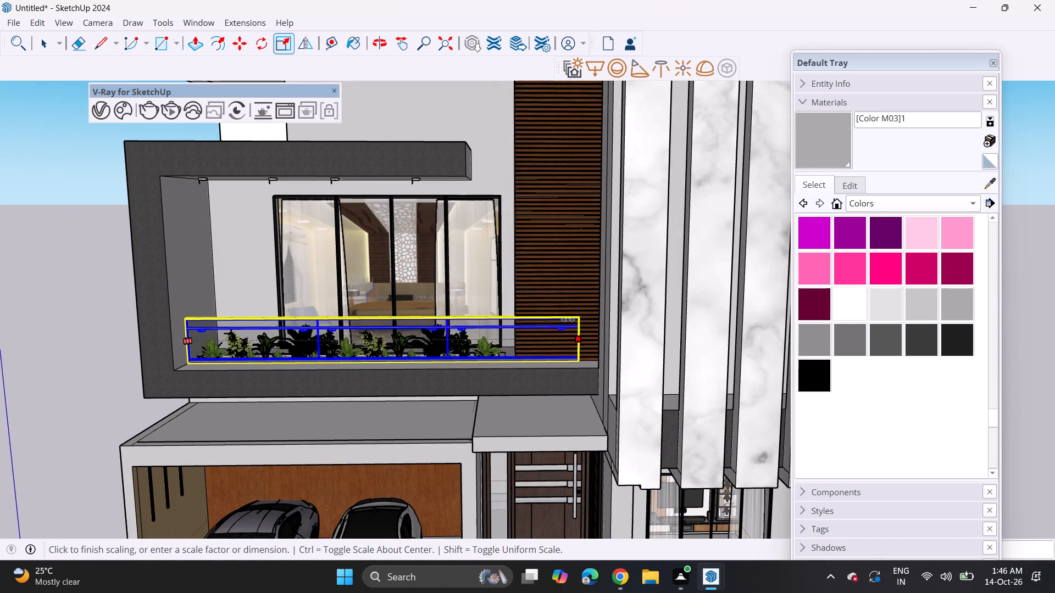
{"action": "middle_click_drag", "start_coordinate": [535, 332], "coordinate": [571, 330]}
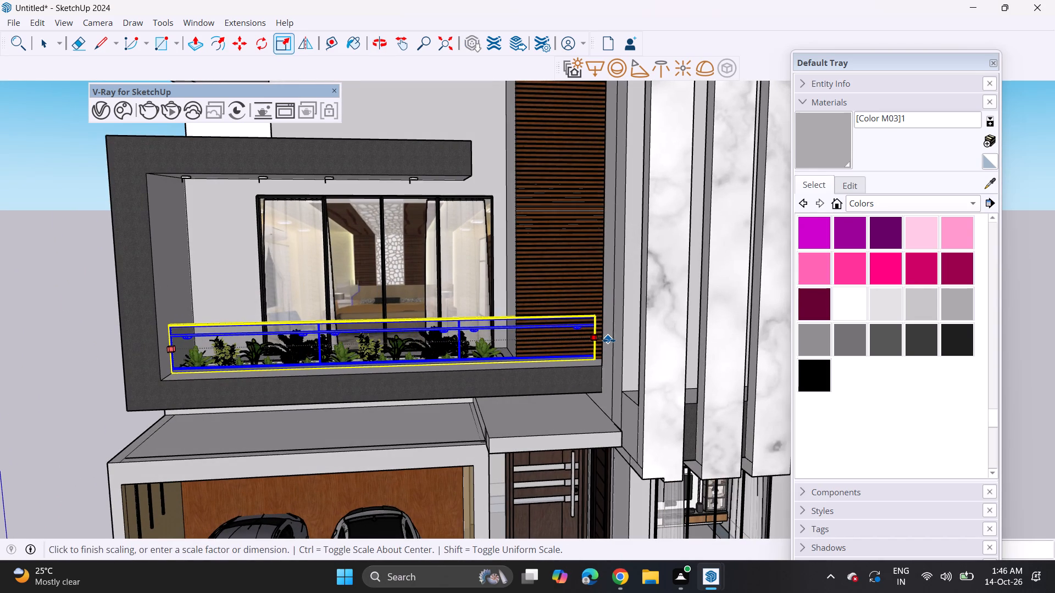
{"action": "left_click", "coordinate": [609, 340]}
Stretch the glass railing's right end further so it meets the outer end of the wood slat panel.
{"action": "scroll", "coordinate": [599, 343], "scroll_direction": "up", "scroll_amount": 3}
{"action": "middle_click_drag", "start_coordinate": [598, 339], "coordinate": [565, 369]}
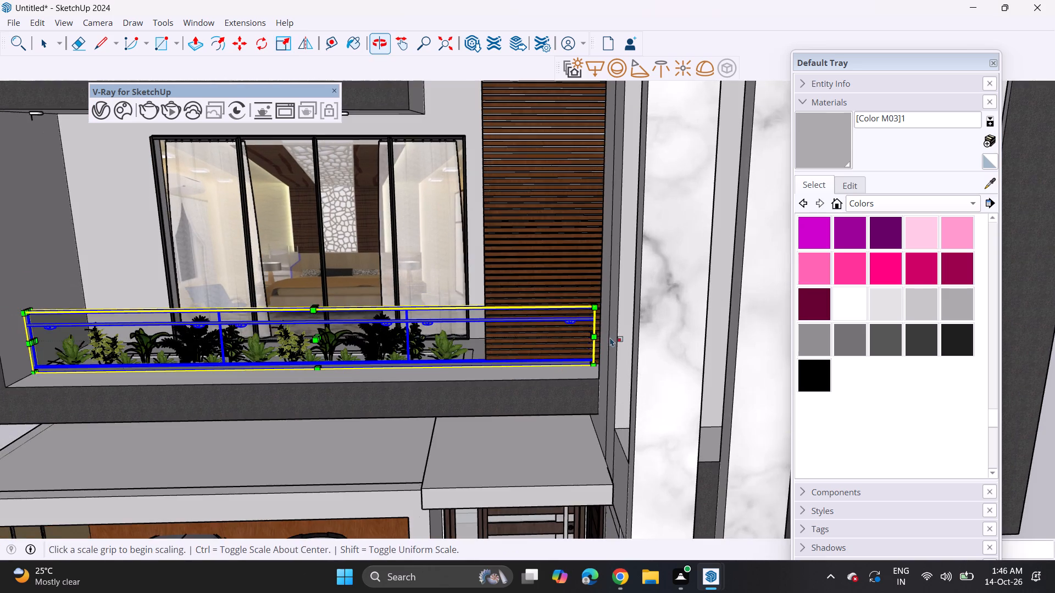
{"action": "scroll", "coordinate": [610, 336], "scroll_direction": "up", "scroll_amount": 11}
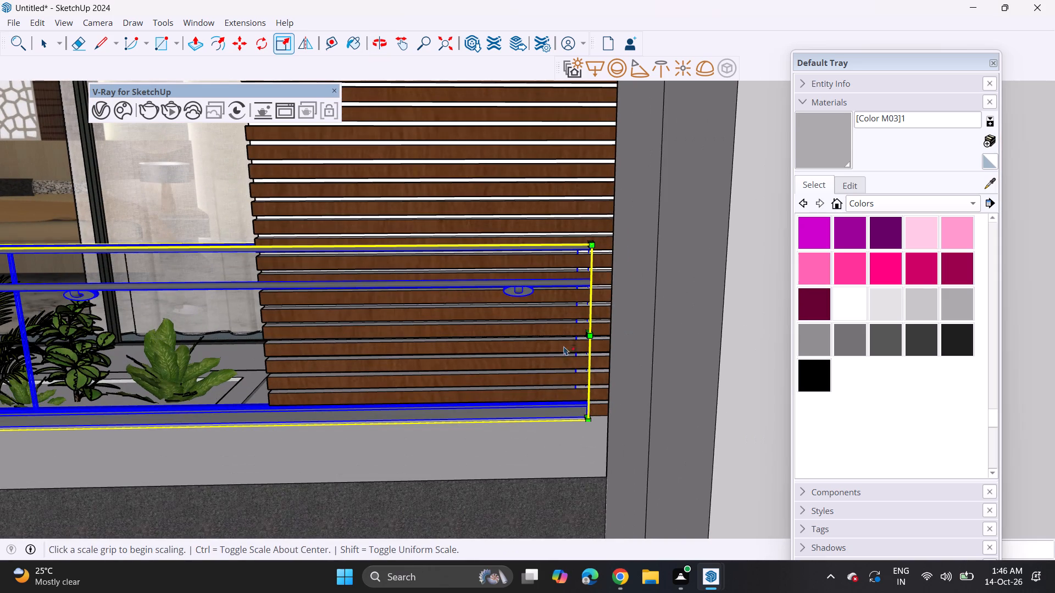
{"action": "middle_click_drag", "start_coordinate": [602, 346], "coordinate": [690, 329]}
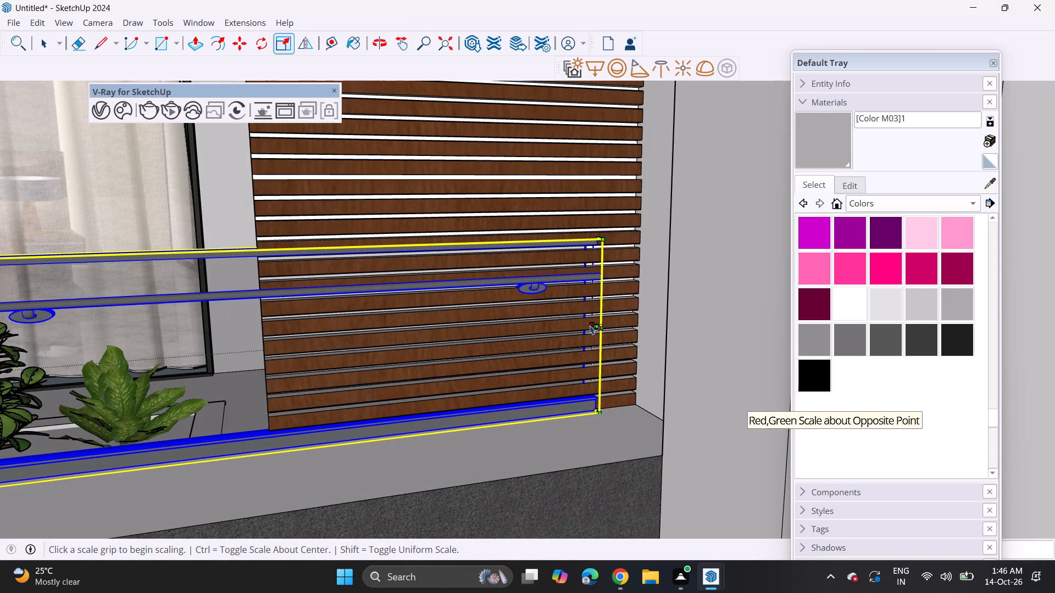
{"action": "left_click", "coordinate": [595, 331]}
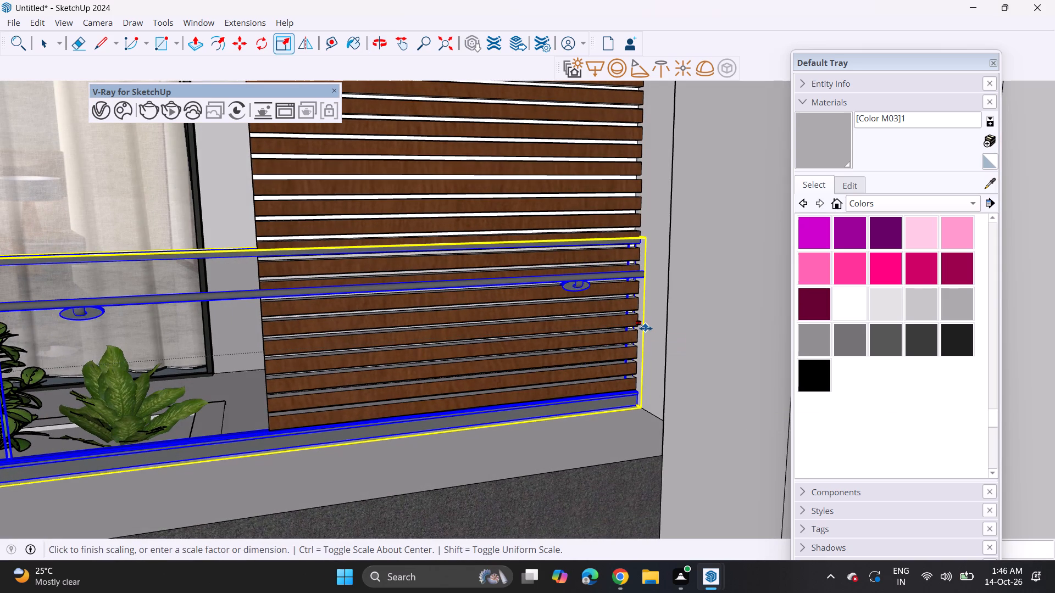
{"action": "left_click", "coordinate": [646, 328]}
Scale the glass railing upward from its top centre to make it taller, and deselect it.
{"action": "scroll", "coordinate": [539, 367], "scroll_direction": "down", "scroll_amount": 16}
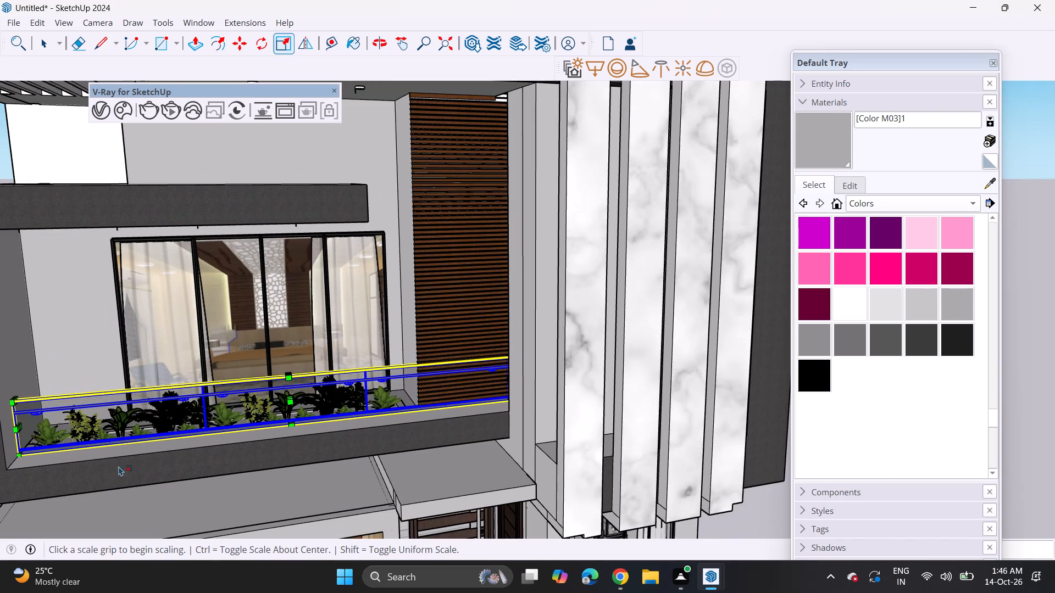
{"action": "middle_click_drag", "start_coordinate": [116, 466], "coordinate": [254, 441]}
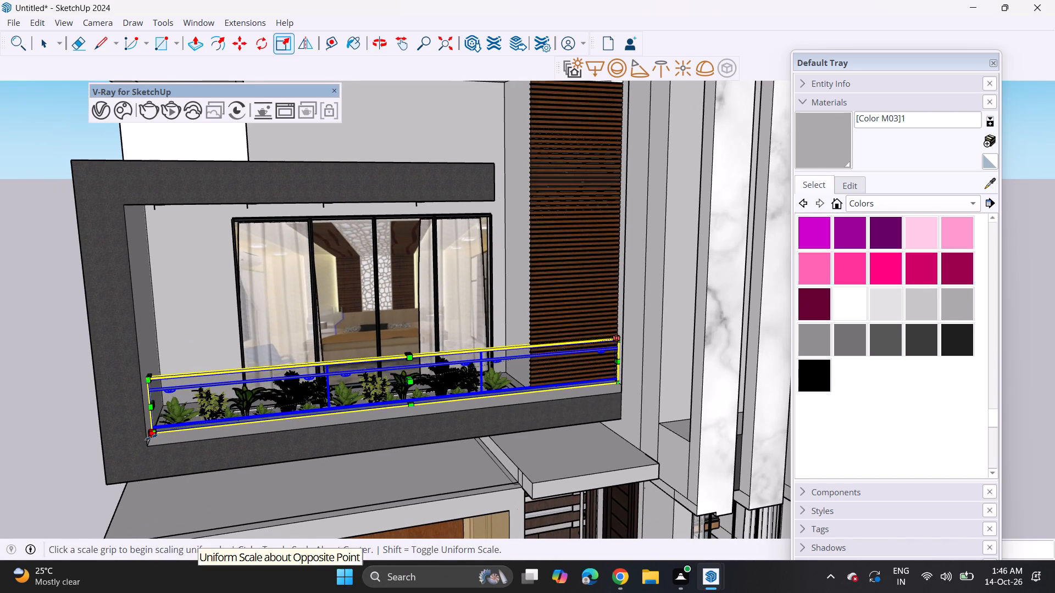
{"action": "scroll", "coordinate": [151, 437], "scroll_direction": "up", "scroll_amount": 1}
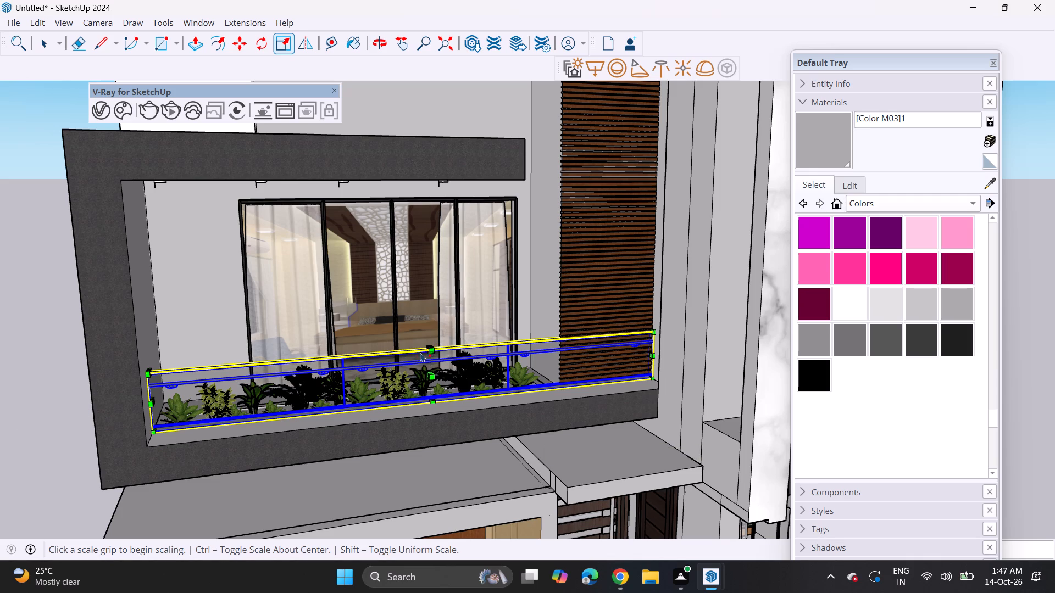
{"action": "middle_click_drag", "start_coordinate": [424, 356], "coordinate": [475, 394]}
{"action": "scroll", "coordinate": [451, 373], "scroll_direction": "up", "scroll_amount": 4}
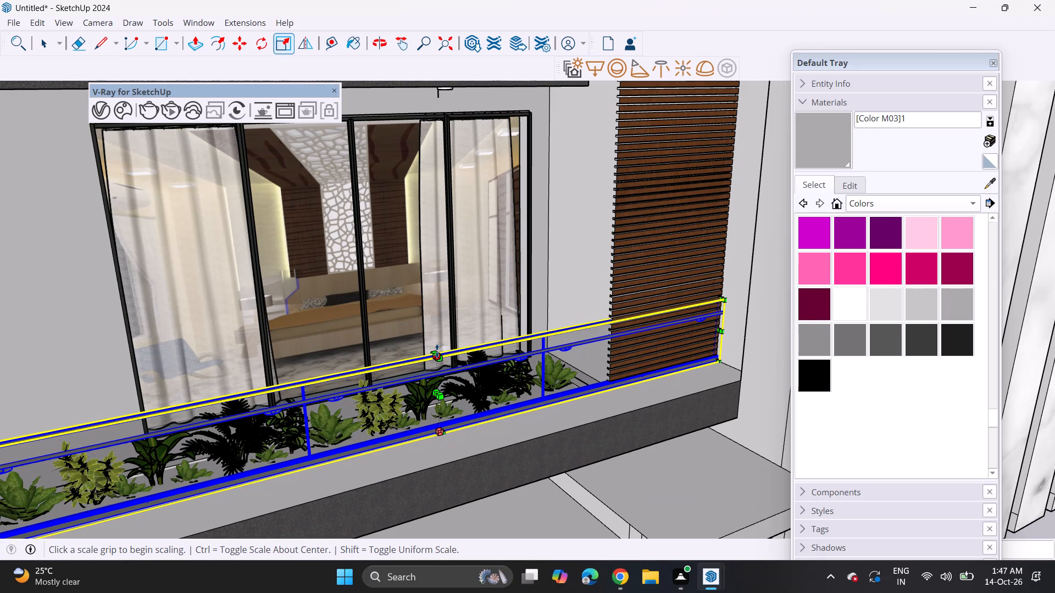
{"action": "left_click", "coordinate": [437, 351]}
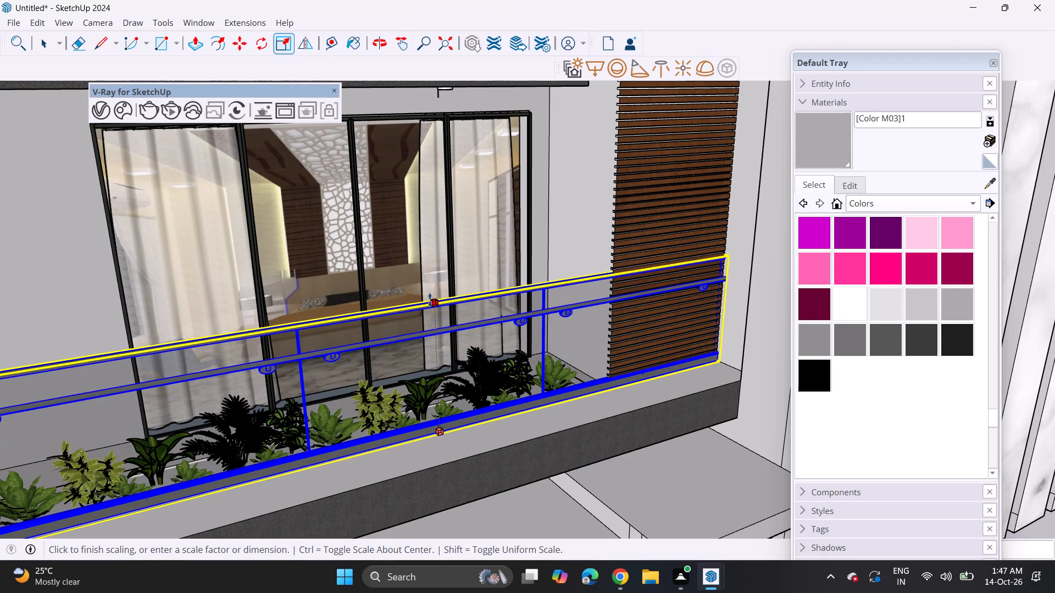
{"action": "left_click", "coordinate": [430, 284]}
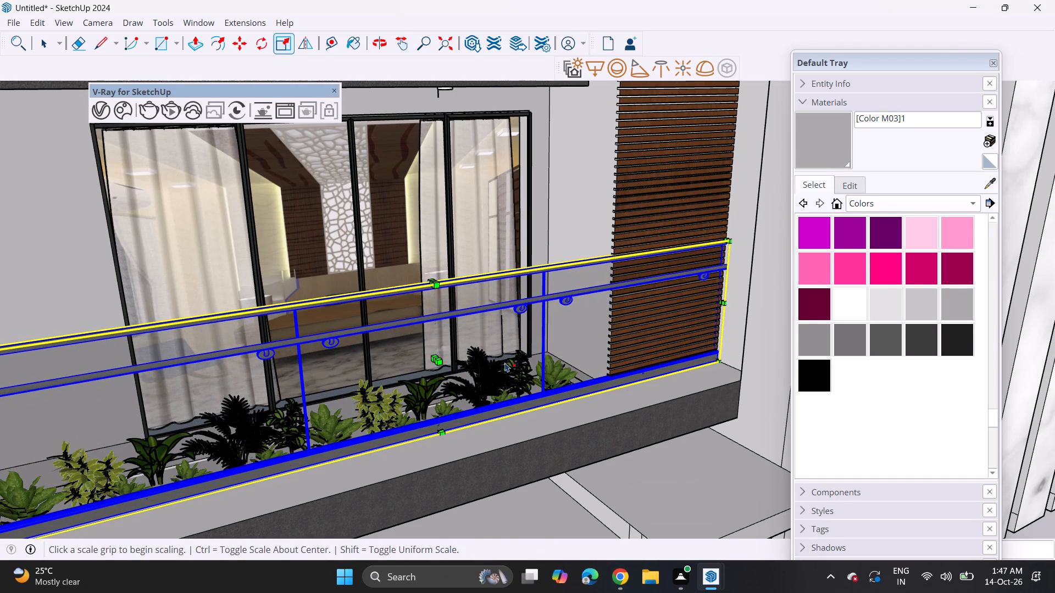
{"action": "middle_click_drag", "start_coordinate": [490, 362], "coordinate": [296, 286]}
{"action": "scroll", "coordinate": [283, 279], "scroll_direction": "down", "scroll_amount": 17}
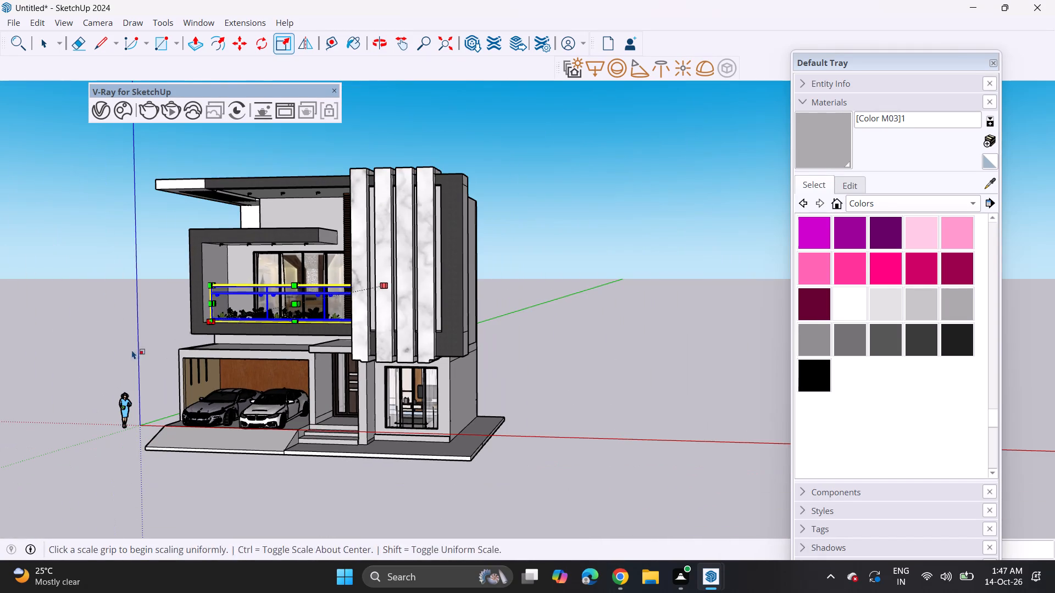
{"action": "key", "text": "space"}
{"action": "left_click", "coordinate": [23, 389]}
Move the glass railing by its bottom left corner to the front edge of the balcony floor, and deselect it.
{"action": "middle_click_drag", "start_coordinate": [126, 387], "coordinate": [246, 398]}
{"action": "middle_click_drag", "start_coordinate": [260, 383], "coordinate": [232, 383]}
{"action": "middle_click_drag", "start_coordinate": [249, 376], "coordinate": [188, 384]}
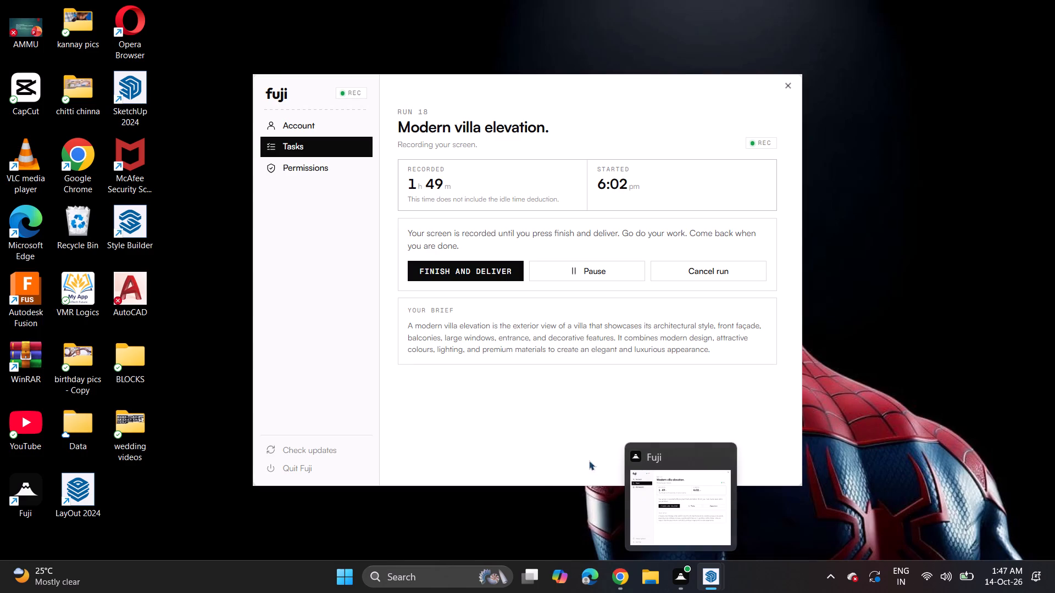
{"action": "middle_click_drag", "start_coordinate": [169, 323], "coordinate": [241, 373]}
{"action": "scroll", "coordinate": [184, 346], "scroll_direction": "up", "scroll_amount": 5}
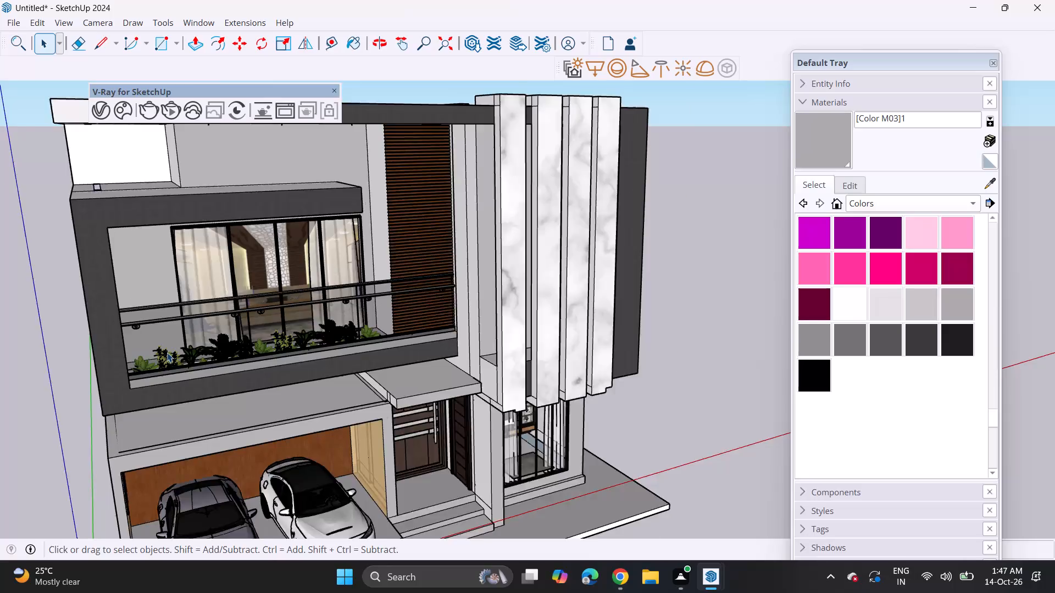
{"action": "scroll", "coordinate": [167, 353], "scroll_direction": "up", "scroll_amount": 2}
{"action": "left_click", "coordinate": [164, 350]}
{"action": "scroll", "coordinate": [164, 350], "scroll_direction": "up", "scroll_amount": 3}
{"action": "key", "text": "m"}
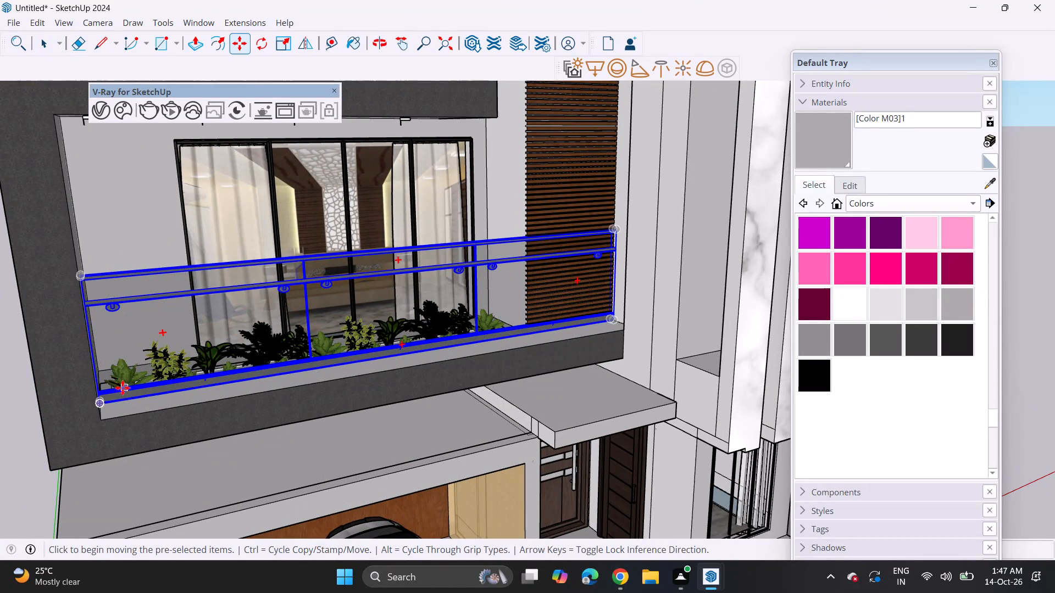
{"action": "left_click", "coordinate": [103, 406]}
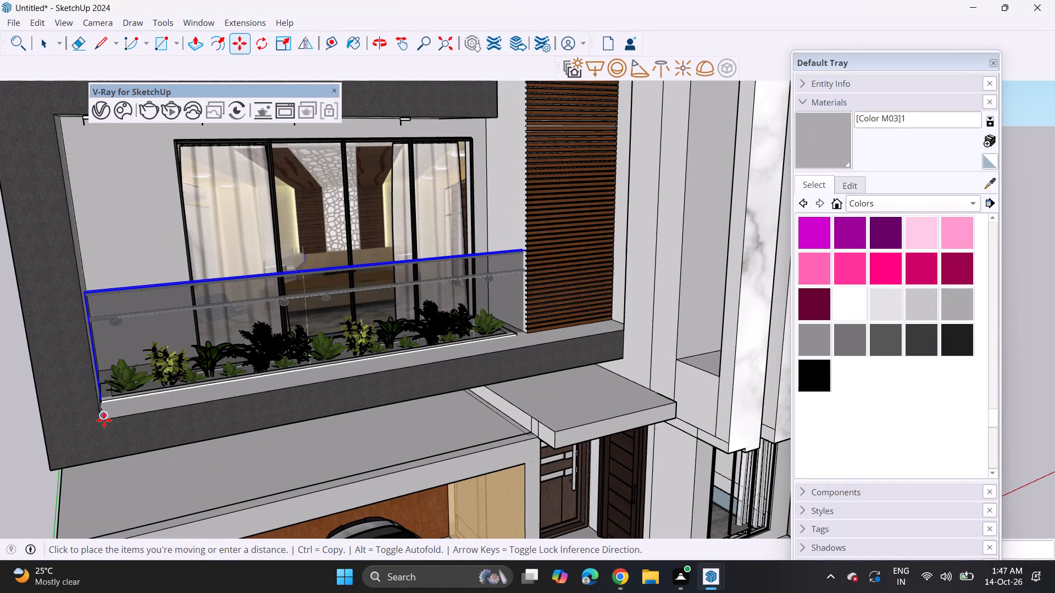
{"action": "left_click", "coordinate": [105, 418]}
{"action": "middle_click_drag", "start_coordinate": [266, 415], "coordinate": [196, 396]}
{"action": "scroll", "coordinate": [174, 384], "scroll_direction": "down", "scroll_amount": 7}
{"action": "middle_click_drag", "start_coordinate": [168, 382], "coordinate": [103, 349]}
{"action": "key", "text": "space"}
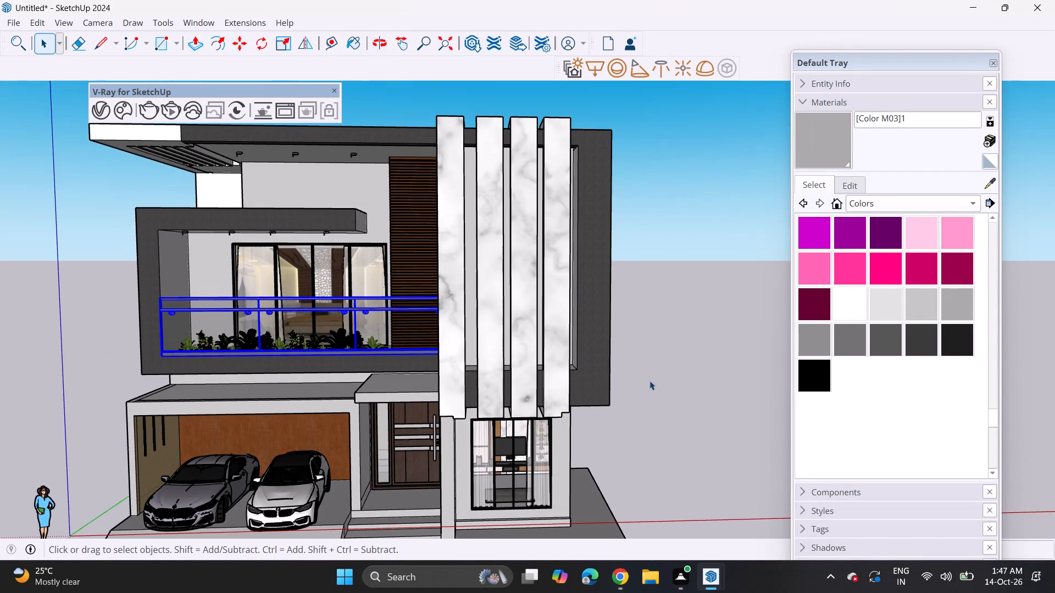
{"action": "left_click", "coordinate": [649, 381]}
Import the potted plant model "plant (1)" from the Downloads folder.
{"action": "middle_click_drag", "start_coordinate": [322, 444], "coordinate": [288, 384]}
{"action": "scroll", "coordinate": [288, 384], "scroll_direction": "down", "scroll_amount": 2}
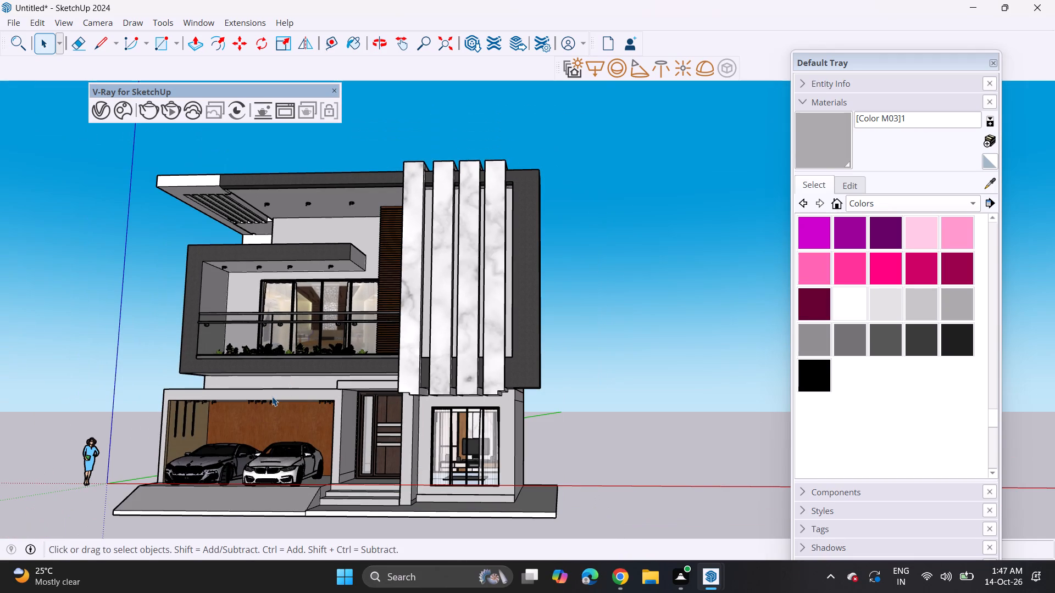
{"action": "middle_click_drag", "start_coordinate": [277, 399], "coordinate": [314, 382], "text": "shift"}
{"action": "middle_click_drag", "start_coordinate": [292, 389], "coordinate": [319, 415]}
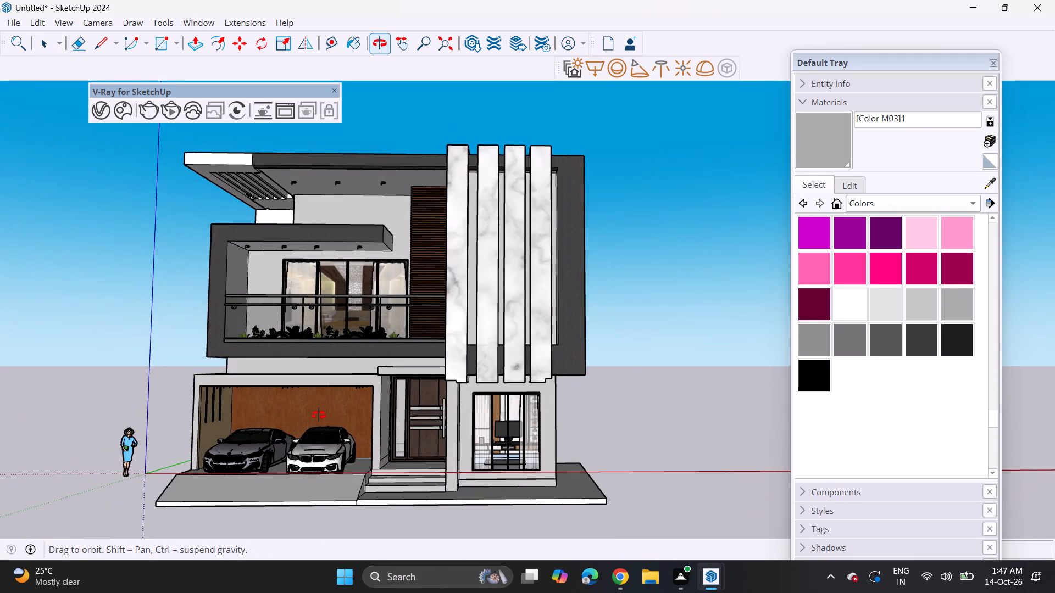
{"action": "middle_click_drag", "start_coordinate": [319, 415], "coordinate": [324, 422]}
{"action": "left_click", "coordinate": [14, 23]}
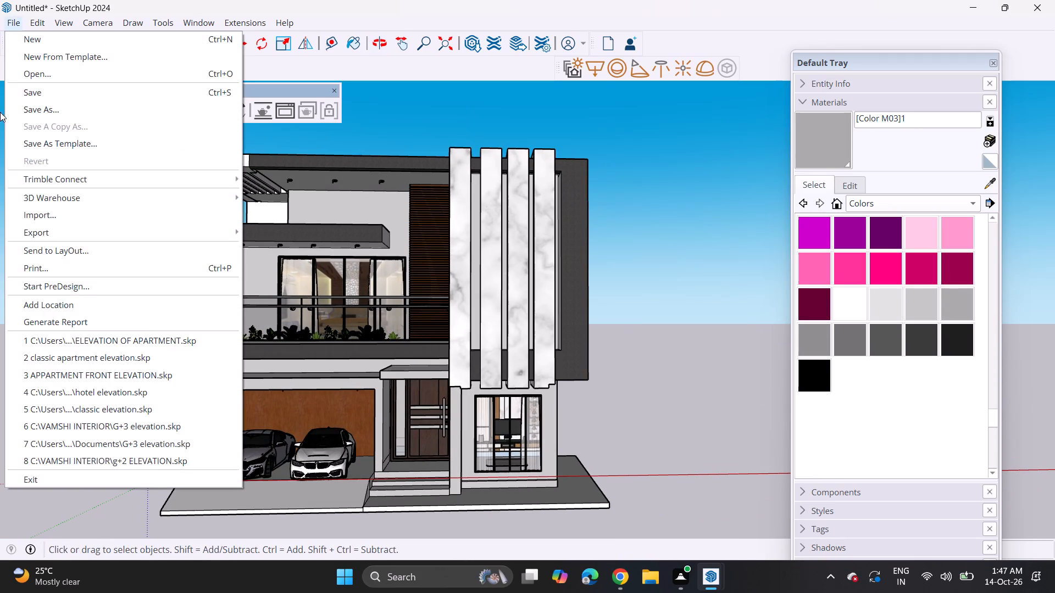
{"action": "left_click", "coordinate": [26, 211]}
{"action": "scroll", "coordinate": [179, 226], "scroll_direction": "down", "scroll_amount": 3}
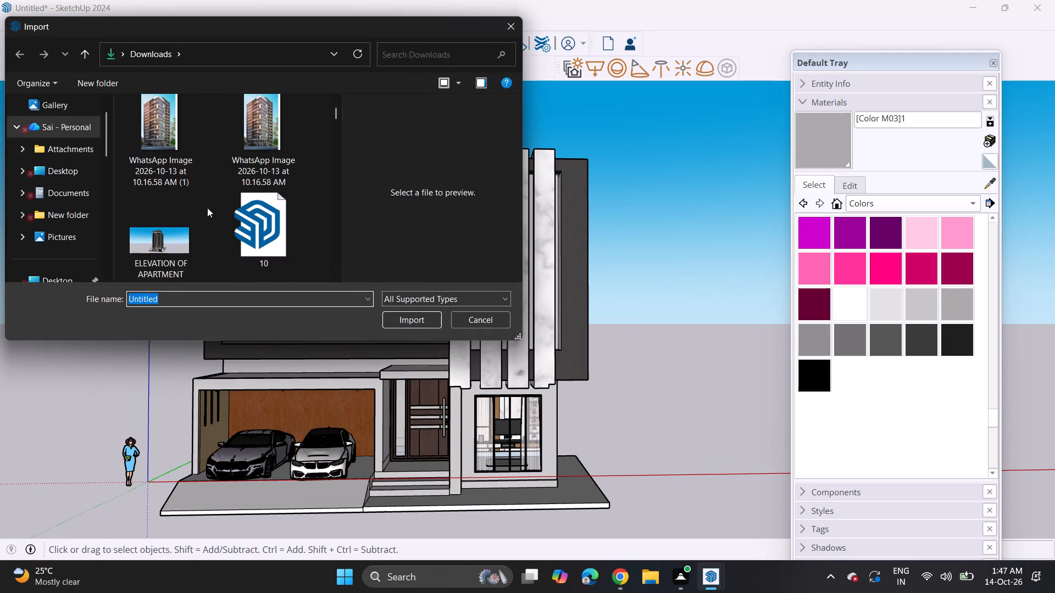
{"action": "scroll", "coordinate": [207, 208], "scroll_direction": "down", "scroll_amount": 9}
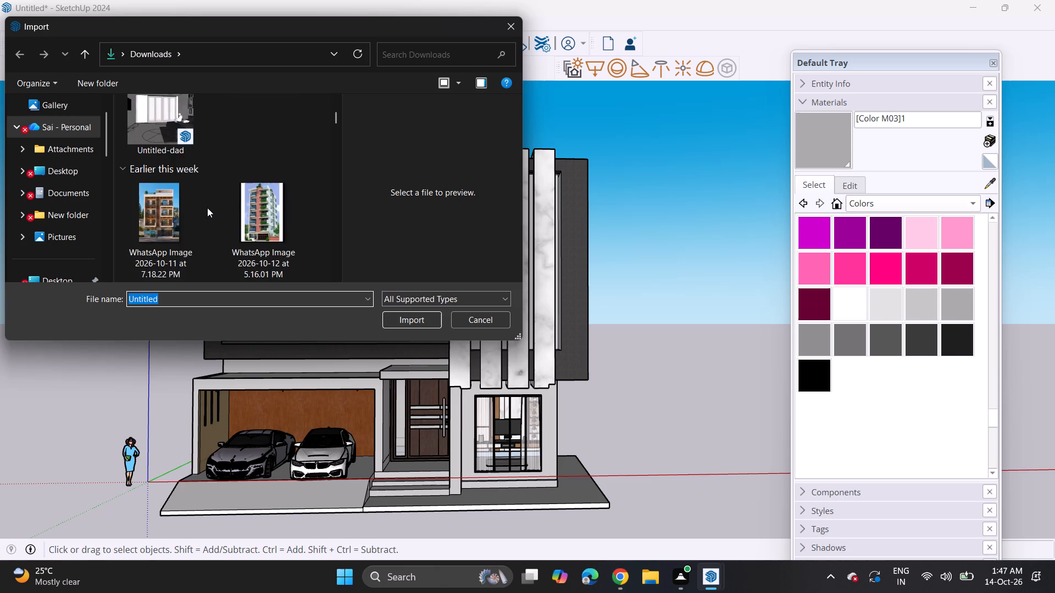
{"action": "scroll", "coordinate": [207, 208], "scroll_direction": "down", "scroll_amount": 13}
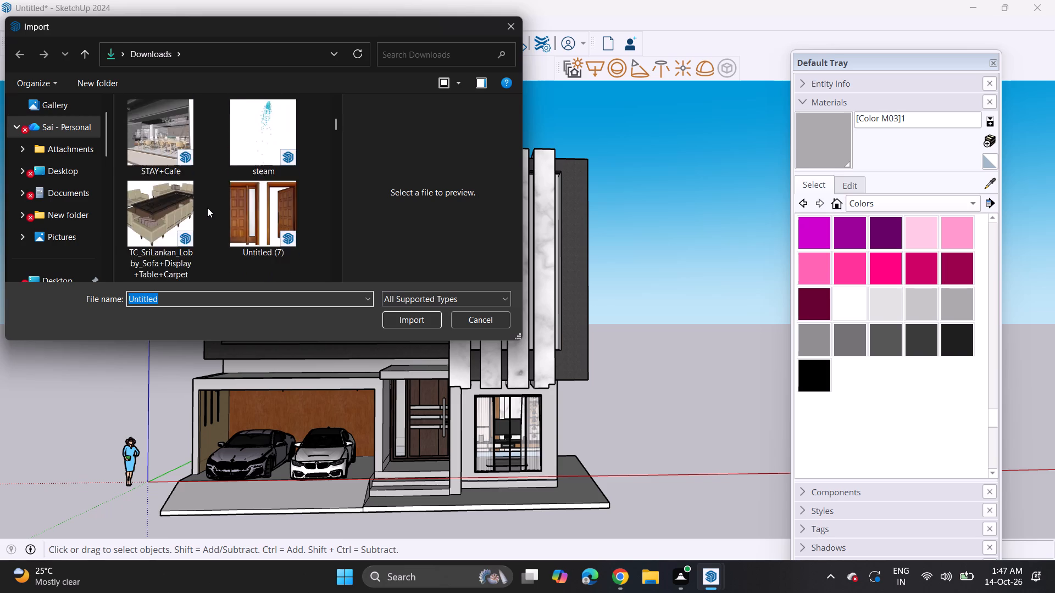
{"action": "scroll", "coordinate": [207, 208], "scroll_direction": "down", "scroll_amount": 20}
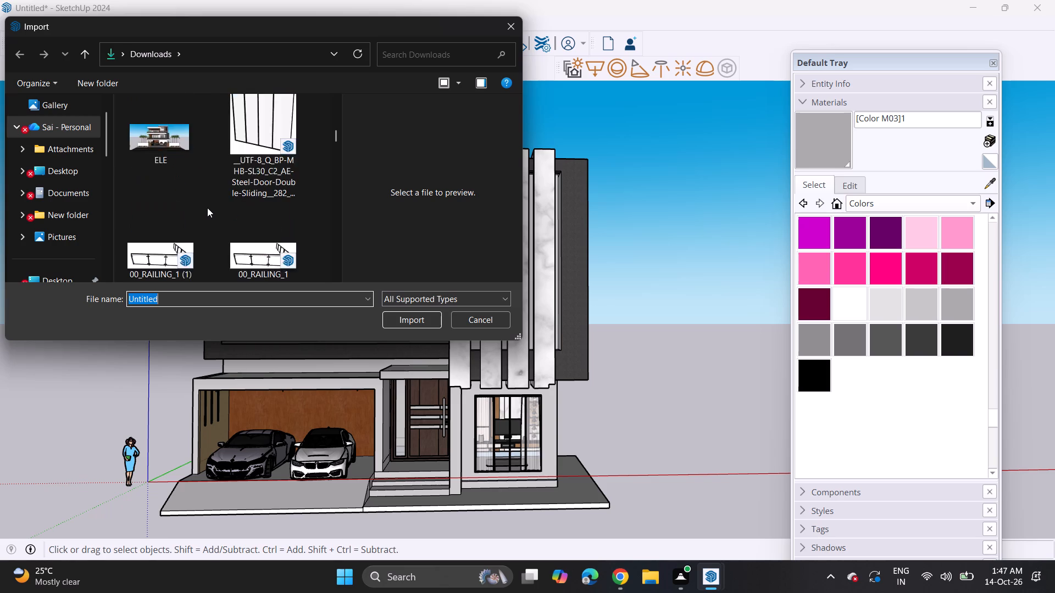
{"action": "scroll", "coordinate": [207, 208], "scroll_direction": "down", "scroll_amount": 7}
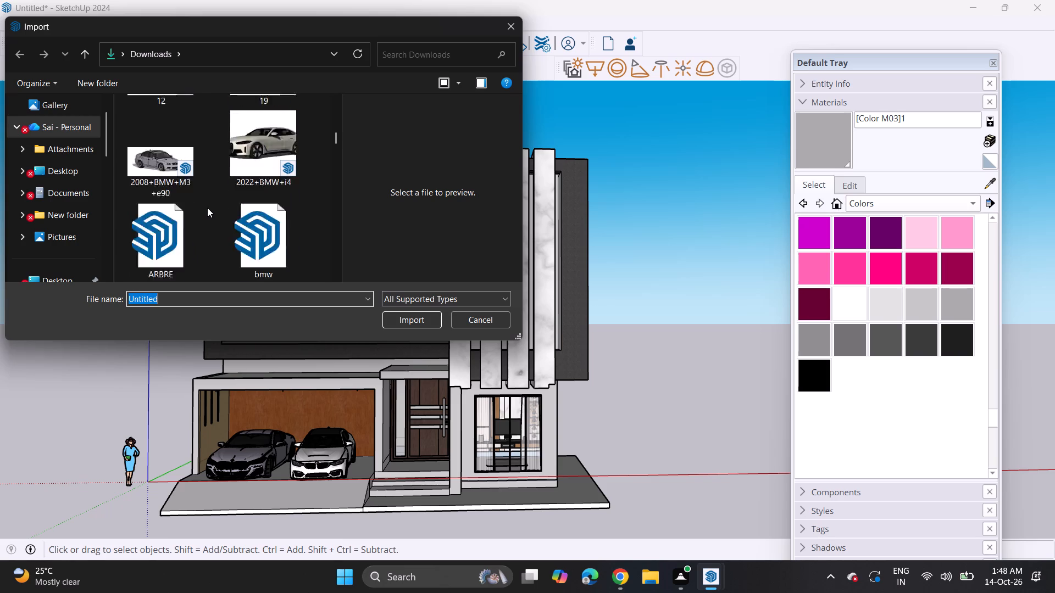
{"action": "scroll", "coordinate": [207, 208], "scroll_direction": "down", "scroll_amount": 4}
{"action": "scroll", "coordinate": [207, 208], "scroll_direction": "up", "scroll_amount": 2}
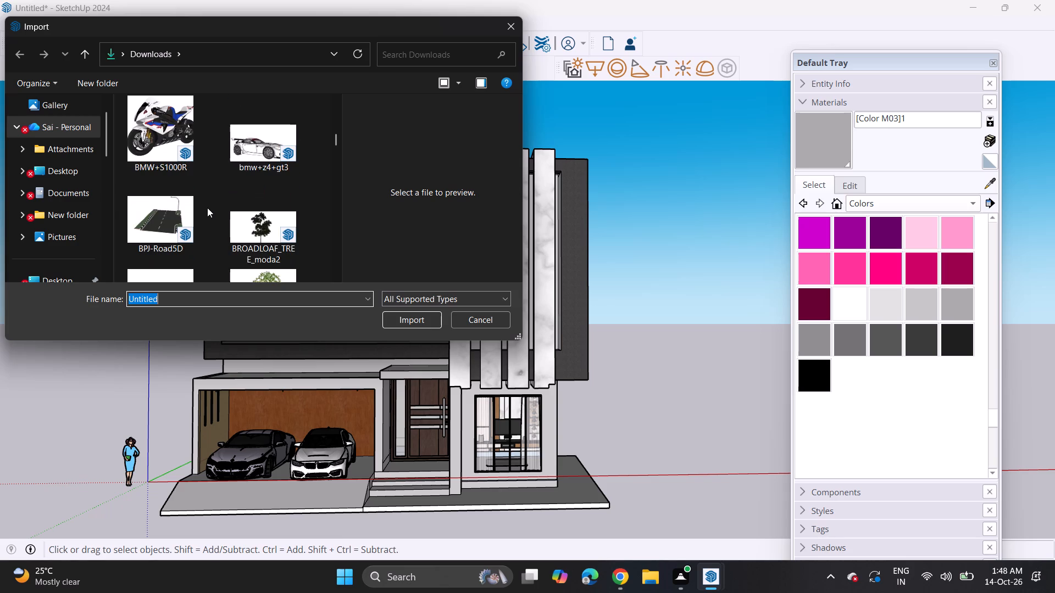
{"action": "scroll", "coordinate": [207, 208], "scroll_direction": "down", "scroll_amount": 7}
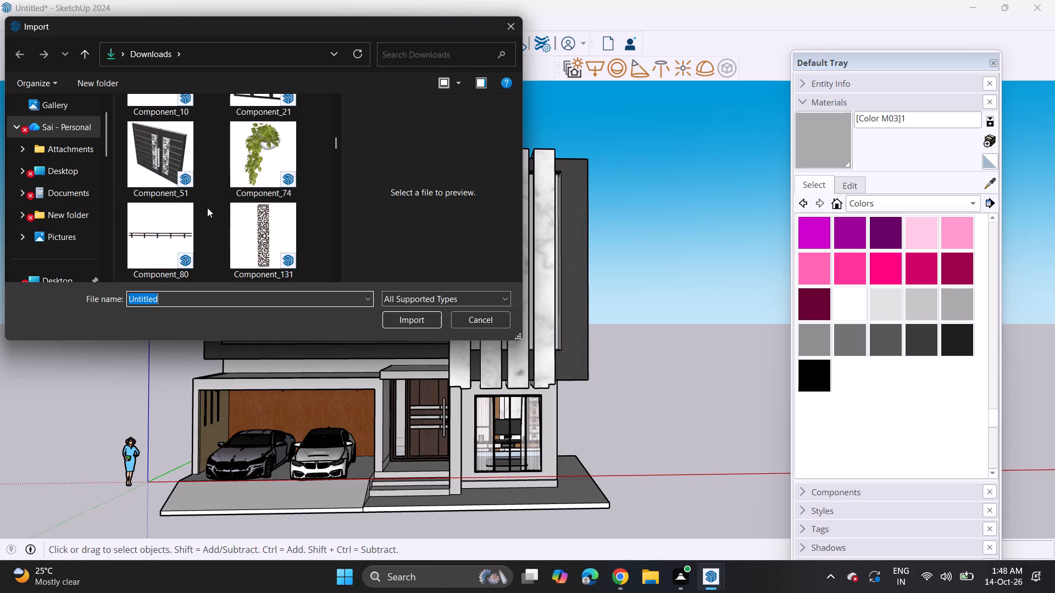
{"action": "scroll", "coordinate": [207, 208], "scroll_direction": "down", "scroll_amount": 4}
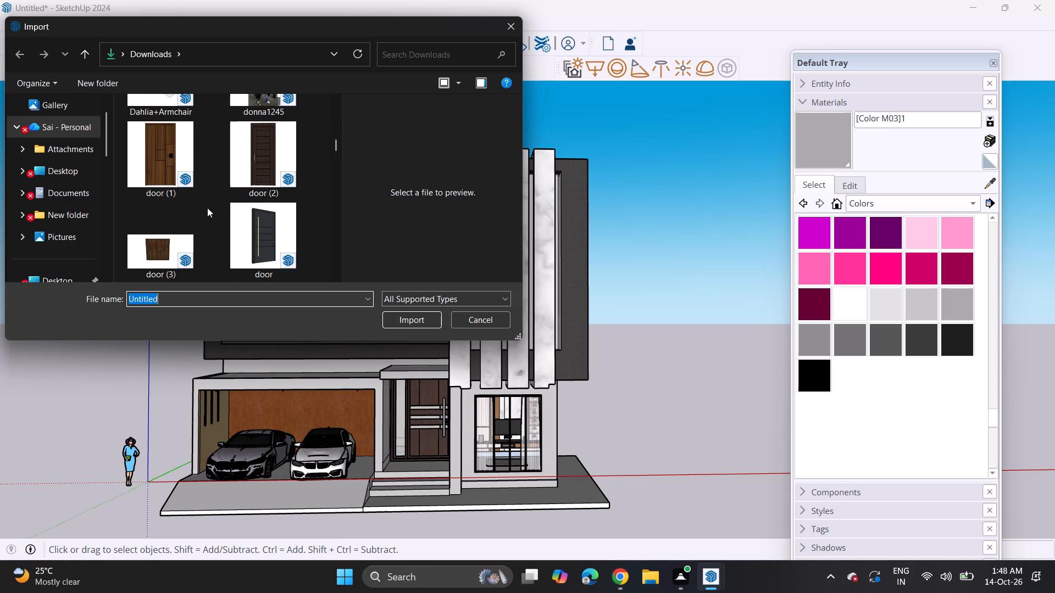
{"action": "scroll", "coordinate": [207, 208], "scroll_direction": "down", "scroll_amount": 3}
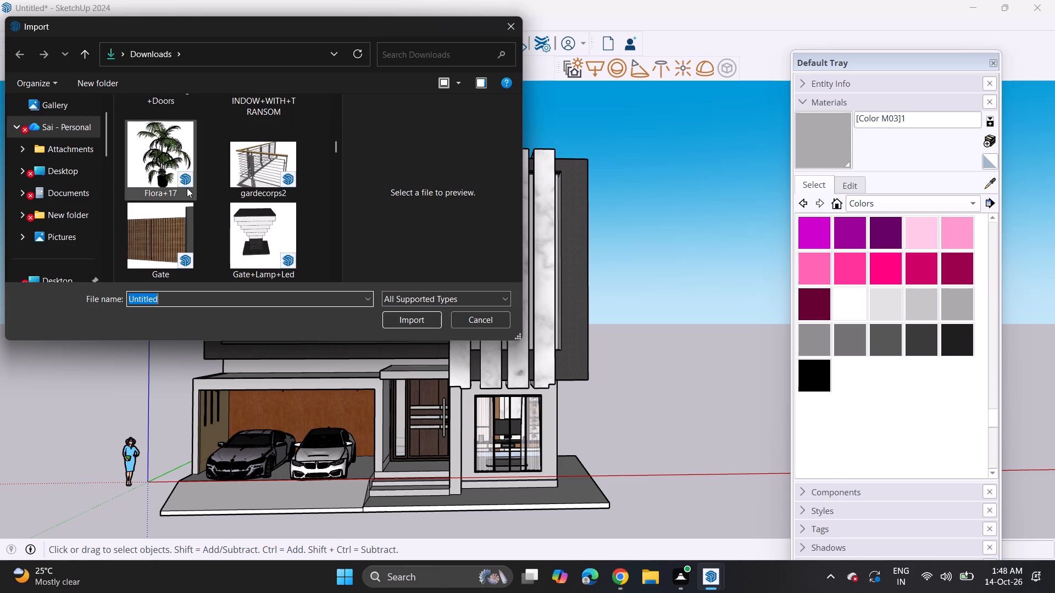
{"action": "left_click", "coordinate": [174, 164]}
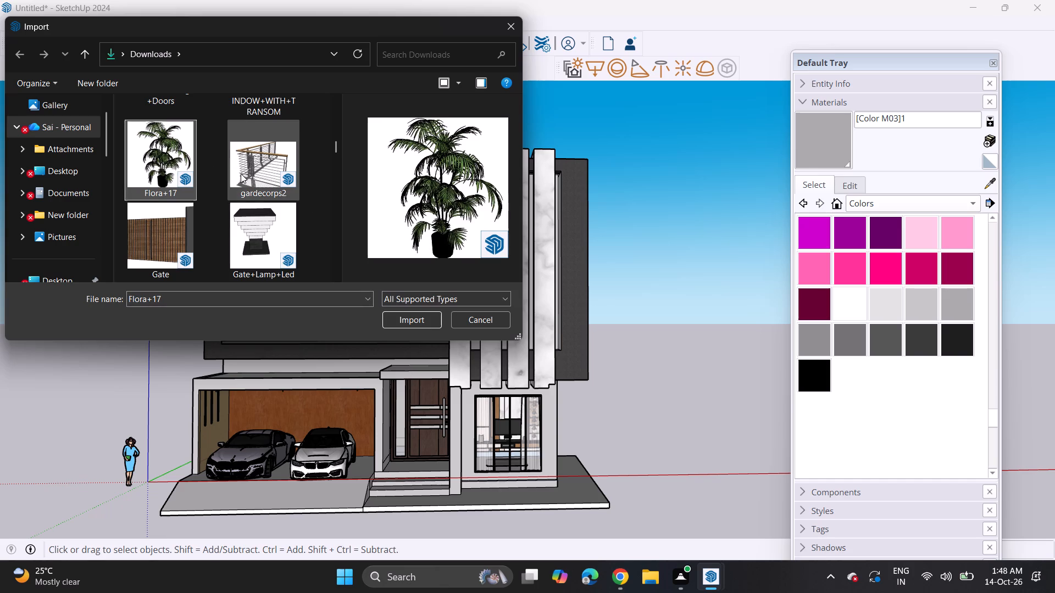
{"action": "scroll", "coordinate": [238, 177], "scroll_direction": "down", "scroll_amount": 6}
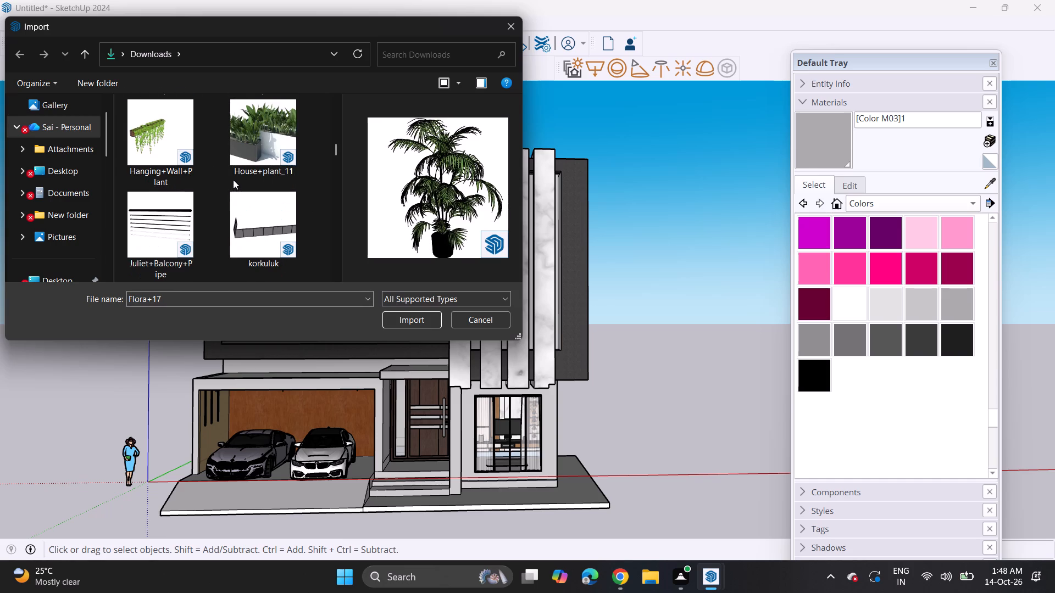
{"action": "scroll", "coordinate": [233, 180], "scroll_direction": "down", "scroll_amount": 6}
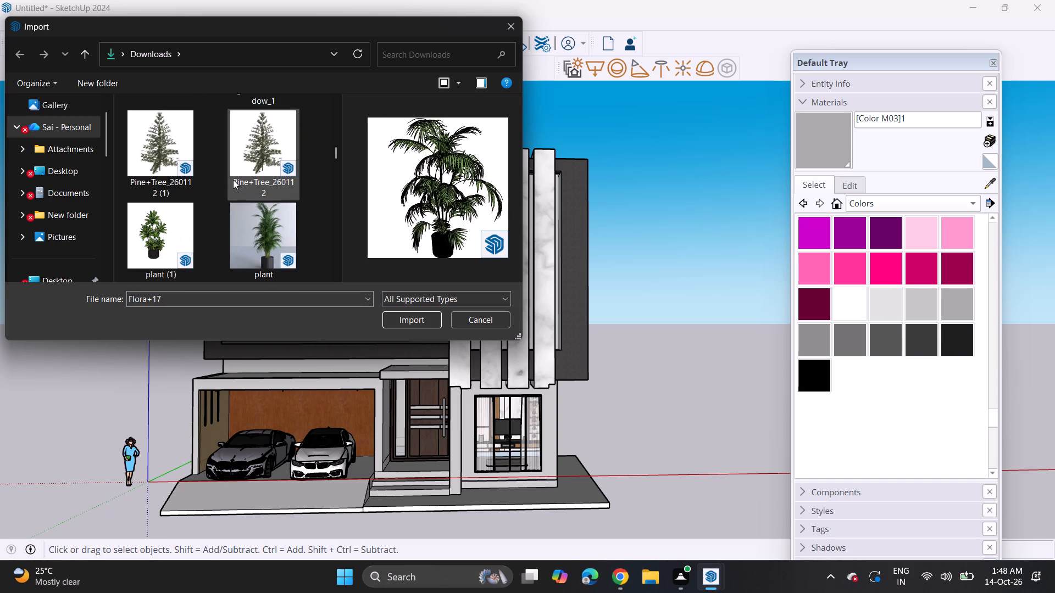
{"action": "scroll", "coordinate": [233, 180], "scroll_direction": "down", "scroll_amount": 2}
{"action": "scroll", "coordinate": [233, 180], "scroll_direction": "up", "scroll_amount": 1}
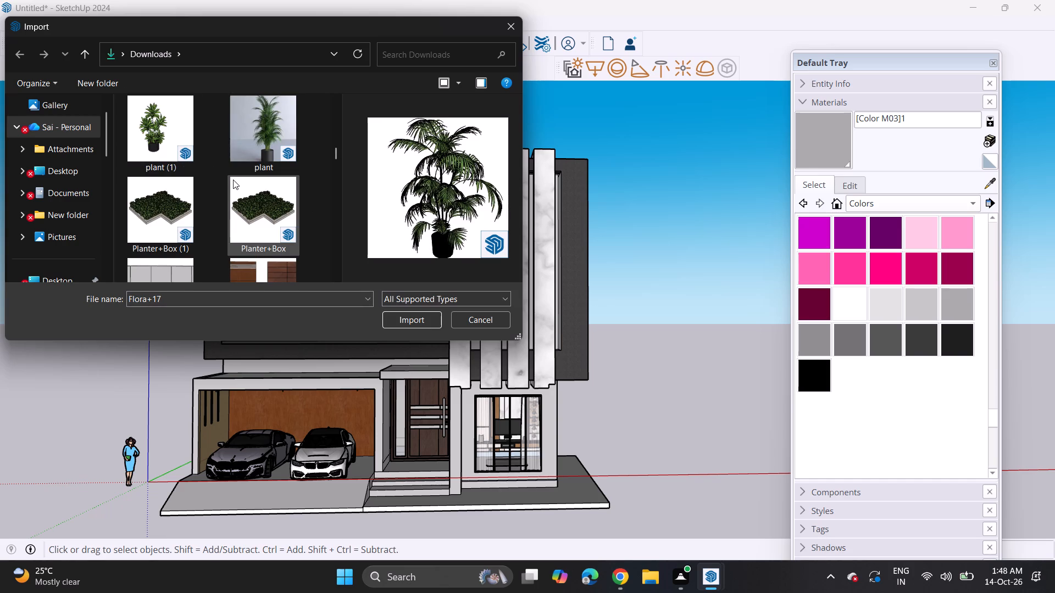
{"action": "left_click", "coordinate": [172, 149]}
{"action": "left_click", "coordinate": [392, 326]}
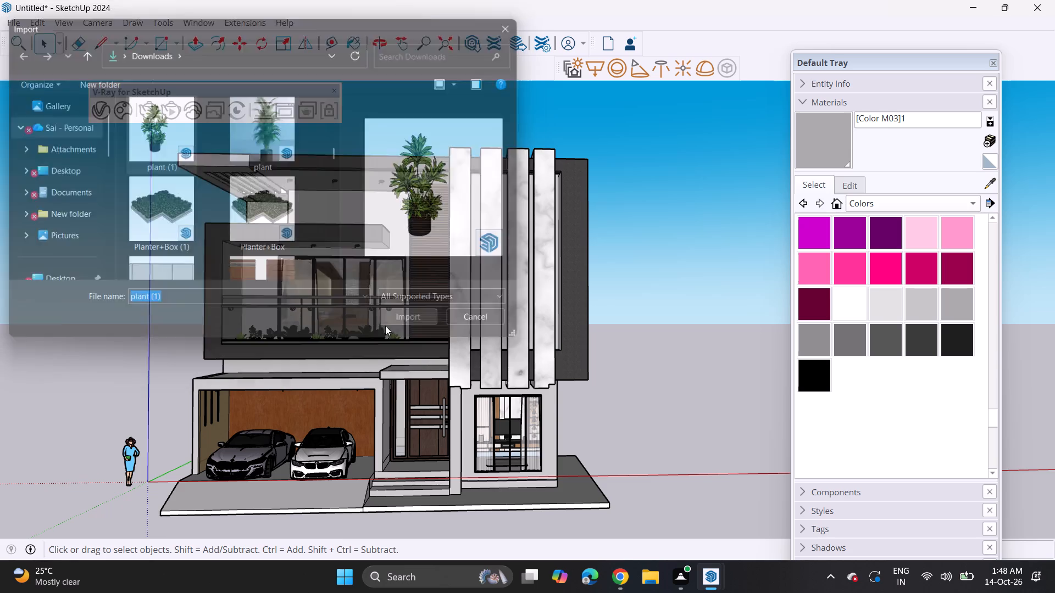
Place the potted plant at the left end of the first-floor balcony, near the glass railing.
{"action": "middle_click_drag", "start_coordinate": [216, 339], "coordinate": [320, 367]}
{"action": "left_click", "coordinate": [642, 320]}
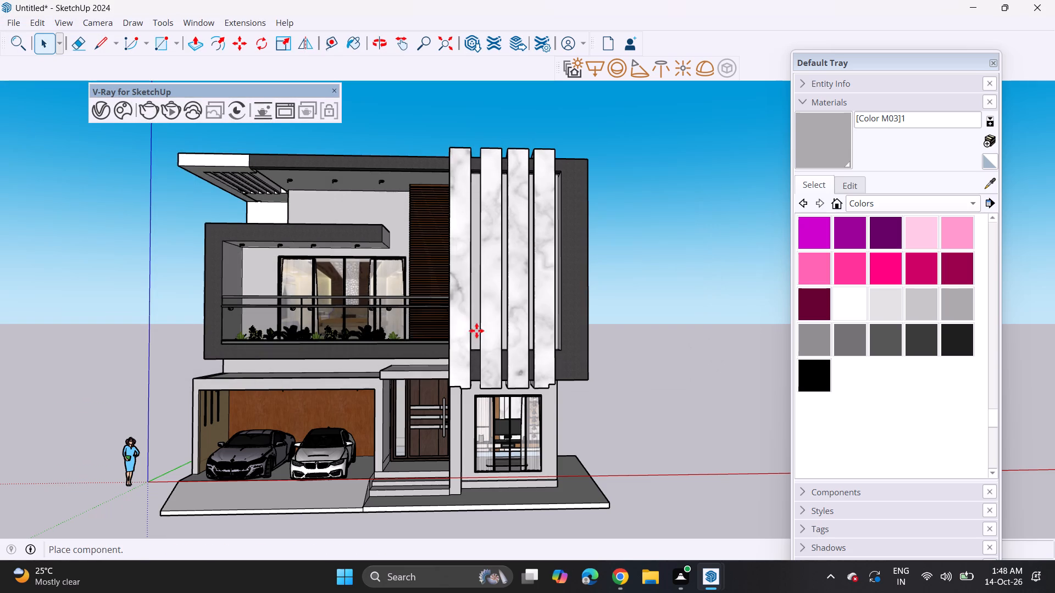
{"action": "middle_click_drag", "start_coordinate": [207, 327], "coordinate": [295, 373]}
{"action": "scroll", "coordinate": [251, 365], "scroll_direction": "up", "scroll_amount": 5}
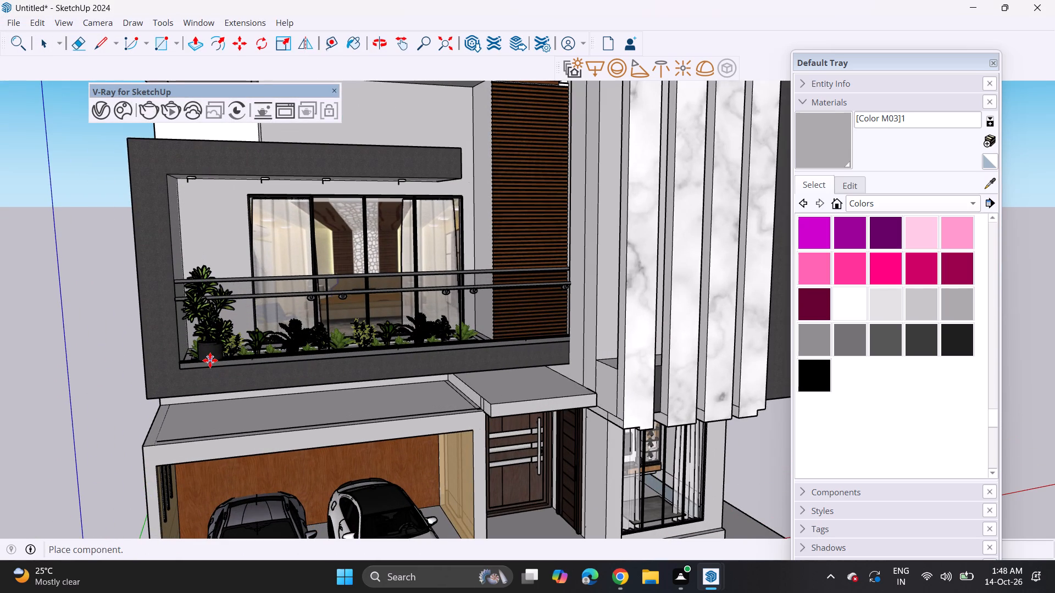
{"action": "left_click", "coordinate": [207, 357]}
Move the potted plant back from the balcony's front edge to sit behind the glass railing, and deselect it.
{"action": "middle_click_drag", "start_coordinate": [201, 364], "coordinate": [247, 483]}
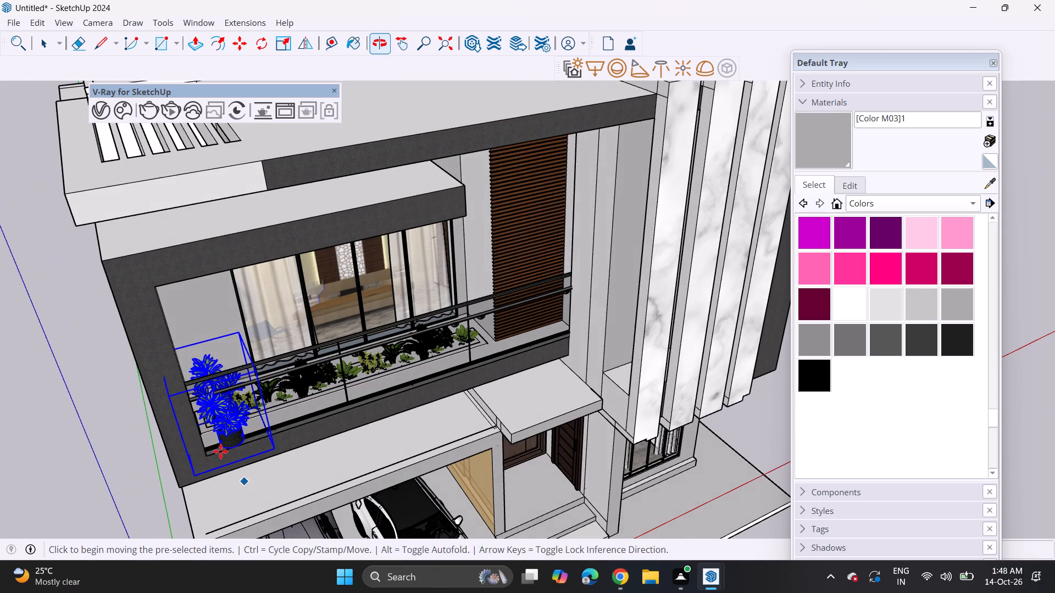
{"action": "left_click", "coordinate": [219, 360]}
{"action": "left_click", "coordinate": [210, 344]}
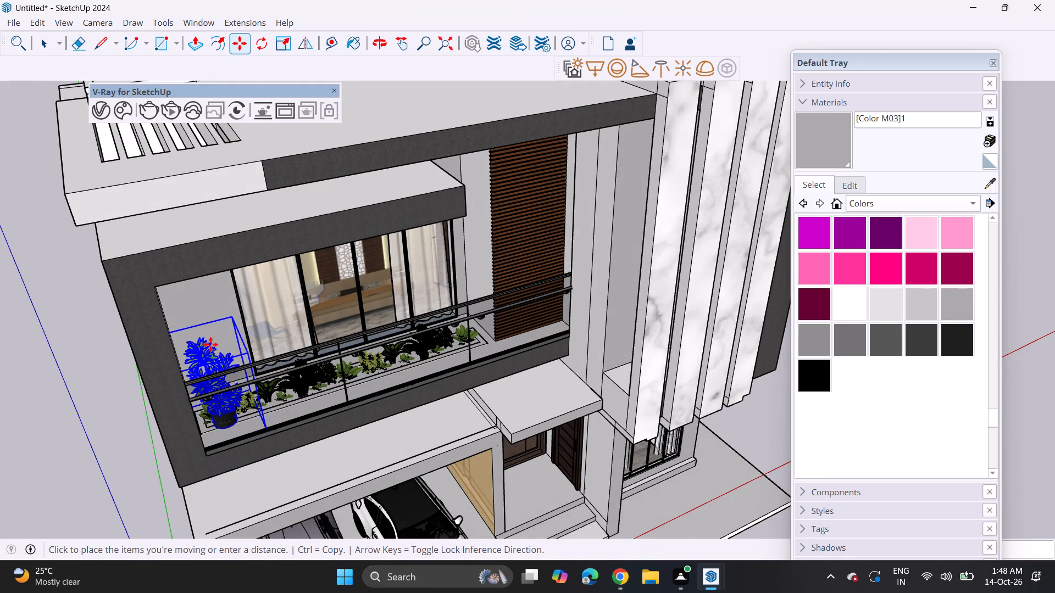
{"action": "middle_click_drag", "start_coordinate": [289, 414], "coordinate": [91, 266]}
{"action": "scroll", "coordinate": [105, 284], "scroll_direction": "down", "scroll_amount": 2}
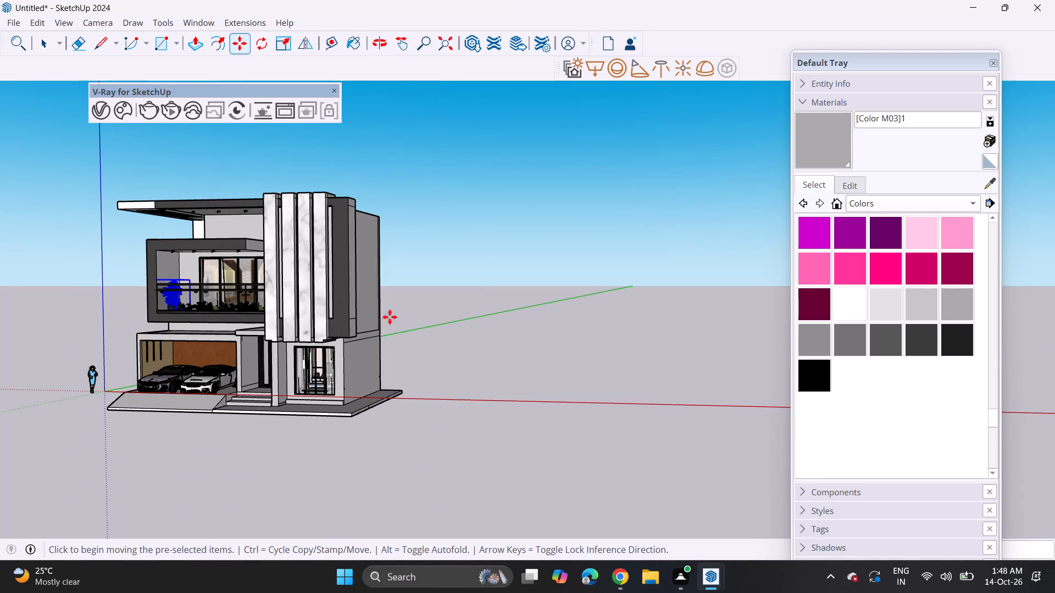
{"action": "key", "text": "space"}
{"action": "left_click", "coordinate": [421, 320]}
Import the palm tree model "Palm+Tree" from the Downloads folder.
{"action": "middle_click_drag", "start_coordinate": [224, 342], "coordinate": [290, 340]}
{"action": "middle_click_drag", "start_coordinate": [177, 344], "coordinate": [298, 359]}
{"action": "scroll", "coordinate": [235, 325], "scroll_direction": "up", "scroll_amount": 3}
{"action": "middle_click_drag", "start_coordinate": [260, 298], "coordinate": [259, 316]}
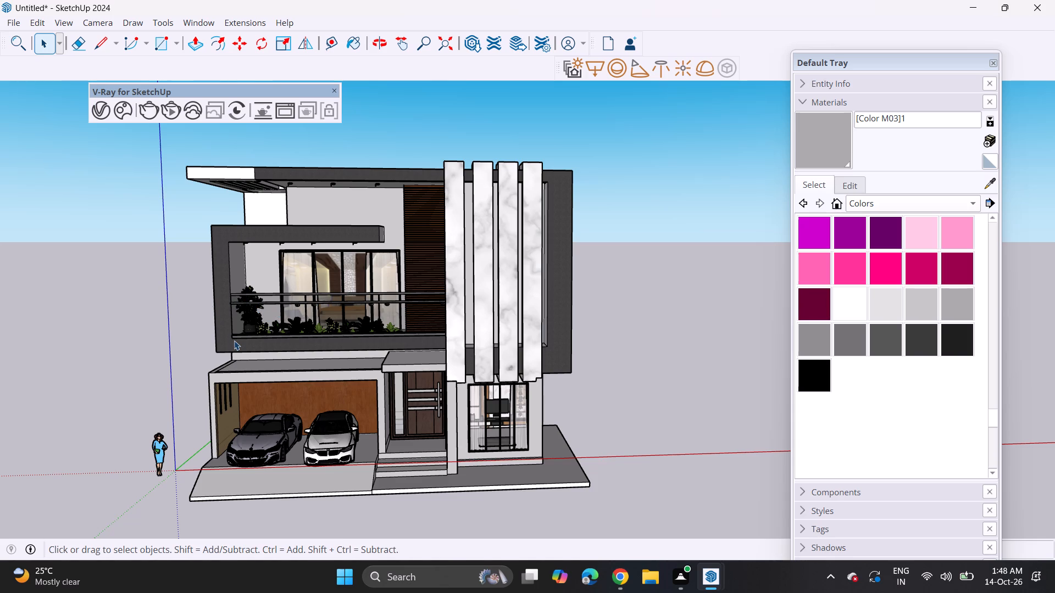
{"action": "scroll", "coordinate": [234, 340], "scroll_direction": "down", "scroll_amount": 2}
{"action": "scroll", "coordinate": [404, 456], "scroll_direction": "up", "scroll_amount": 2}
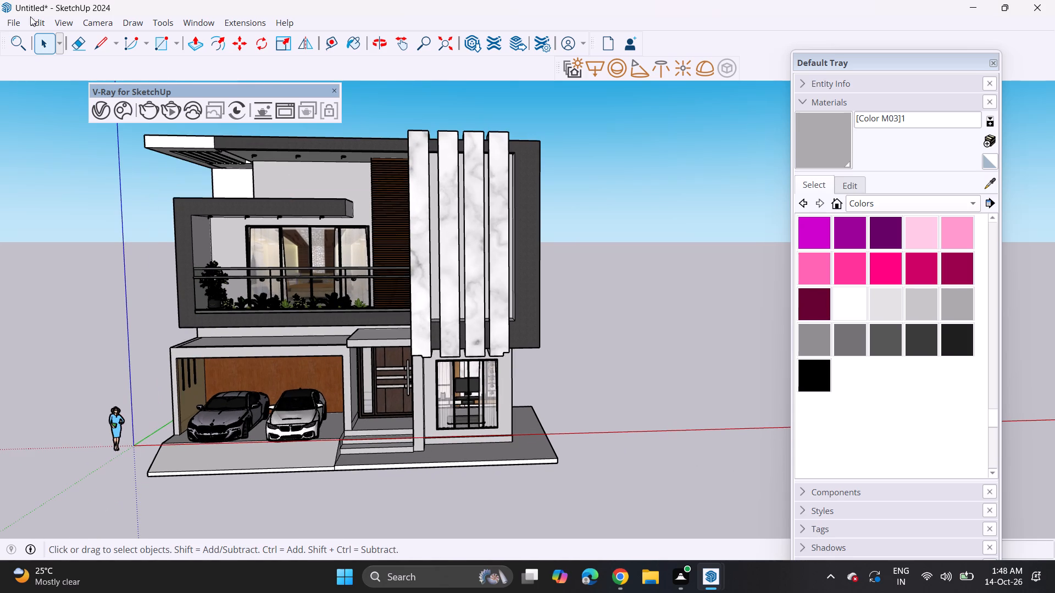
{"action": "left_click", "coordinate": [10, 27]}
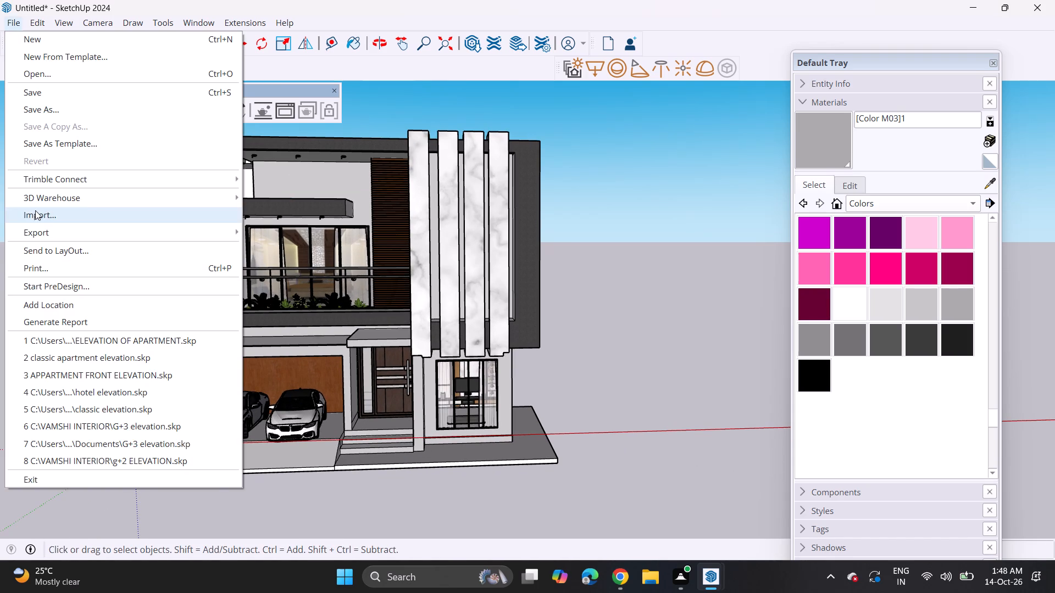
{"action": "left_click", "coordinate": [35, 210]}
{"action": "scroll", "coordinate": [227, 230], "scroll_direction": "down", "scroll_amount": 6}
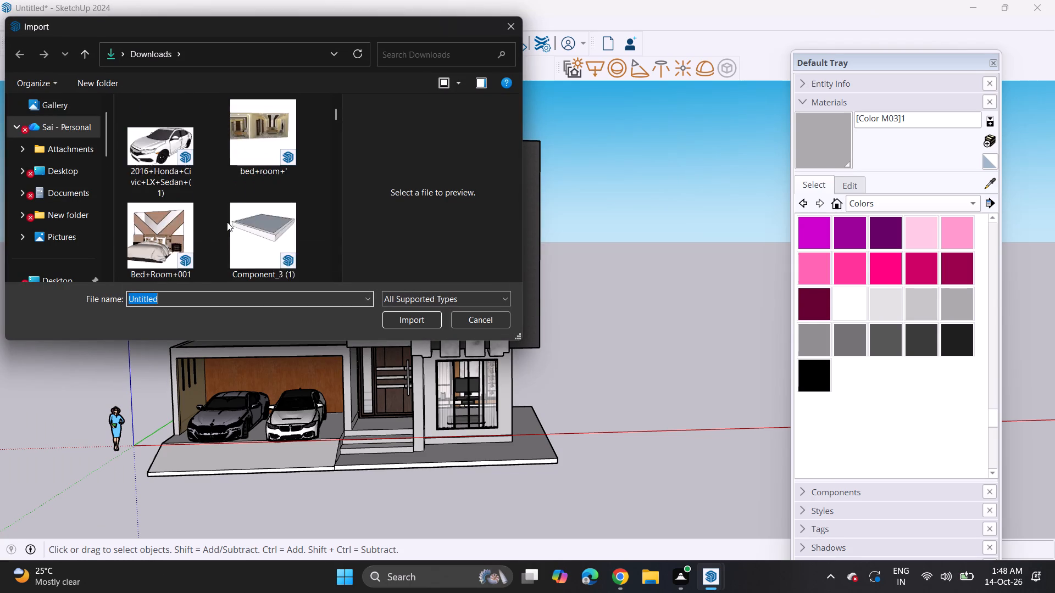
{"action": "scroll", "coordinate": [227, 222], "scroll_direction": "down", "scroll_amount": 15}
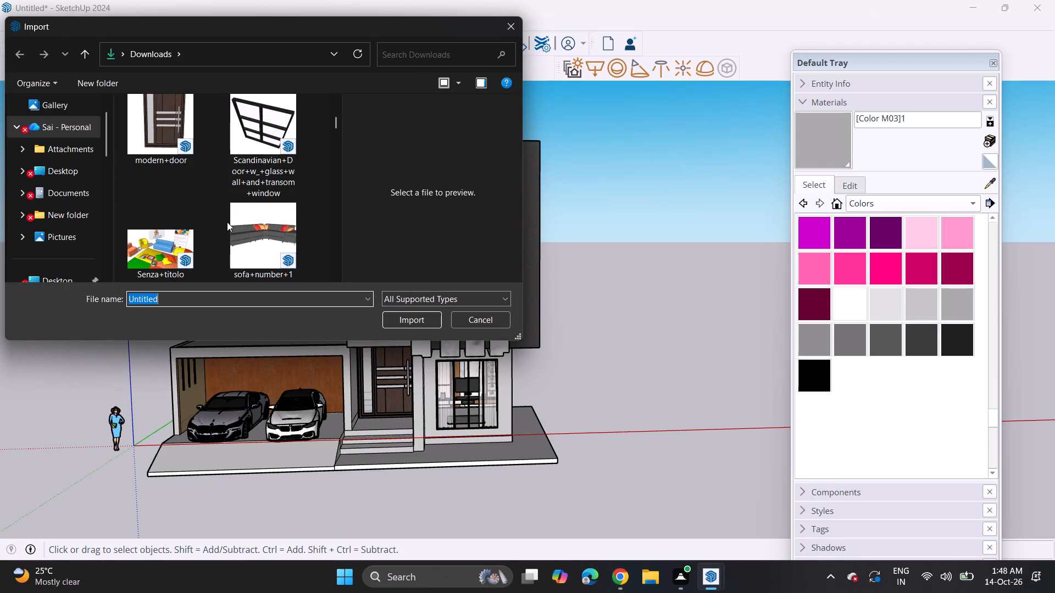
{"action": "scroll", "coordinate": [227, 222], "scroll_direction": "down", "scroll_amount": 7}
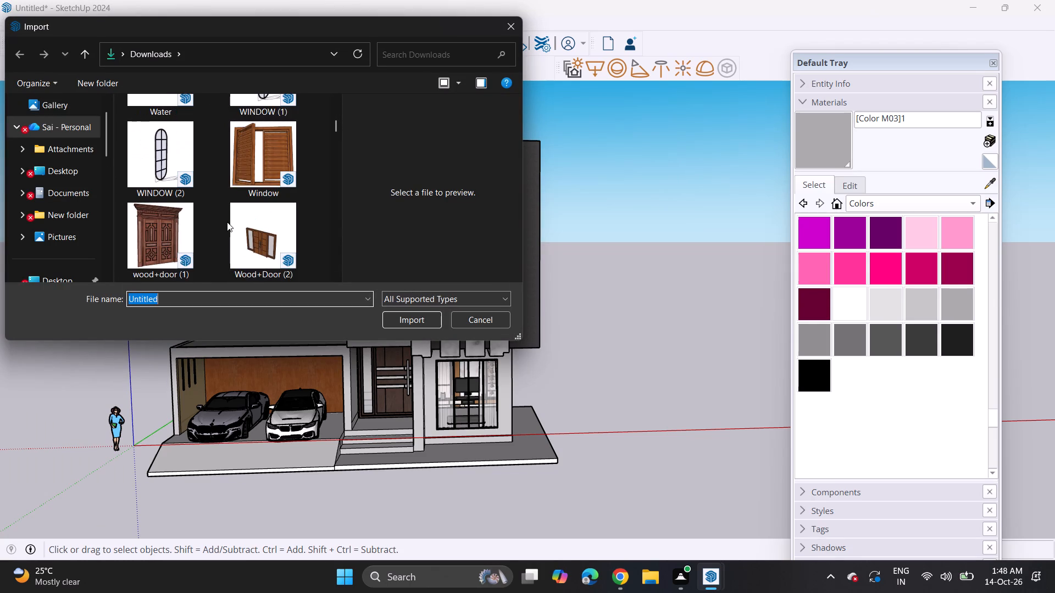
{"action": "scroll", "coordinate": [227, 222], "scroll_direction": "down", "scroll_amount": 8}
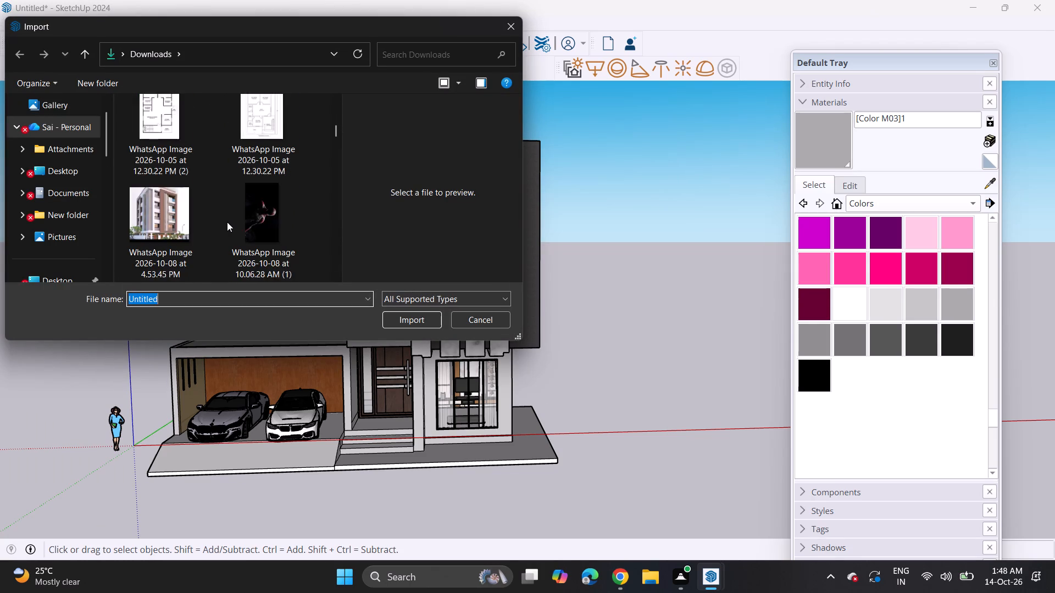
{"action": "scroll", "coordinate": [227, 222], "scroll_direction": "down", "scroll_amount": 9}
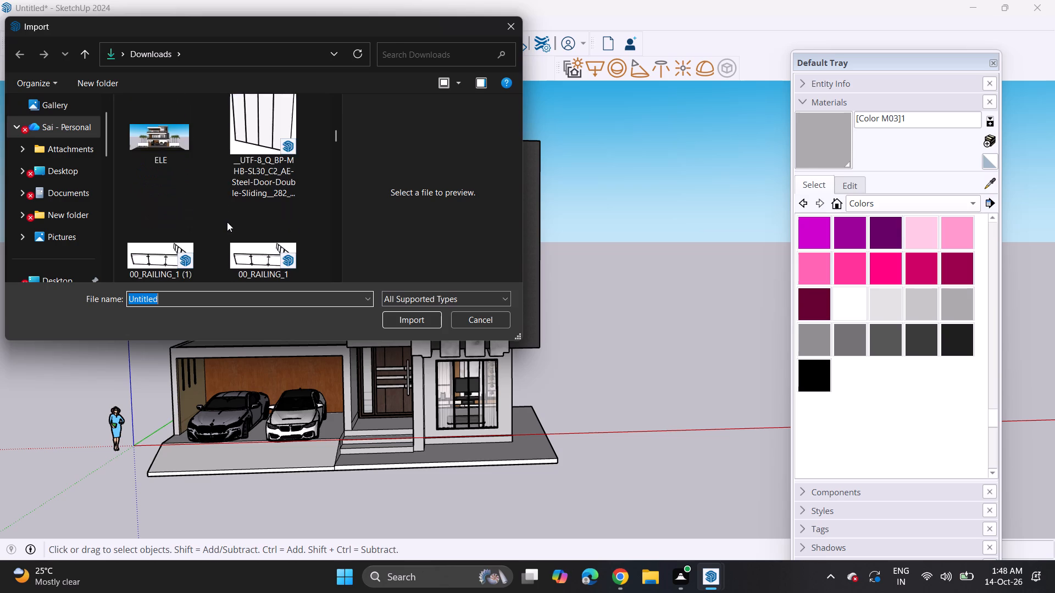
{"action": "scroll", "coordinate": [227, 222], "scroll_direction": "down", "scroll_amount": 6}
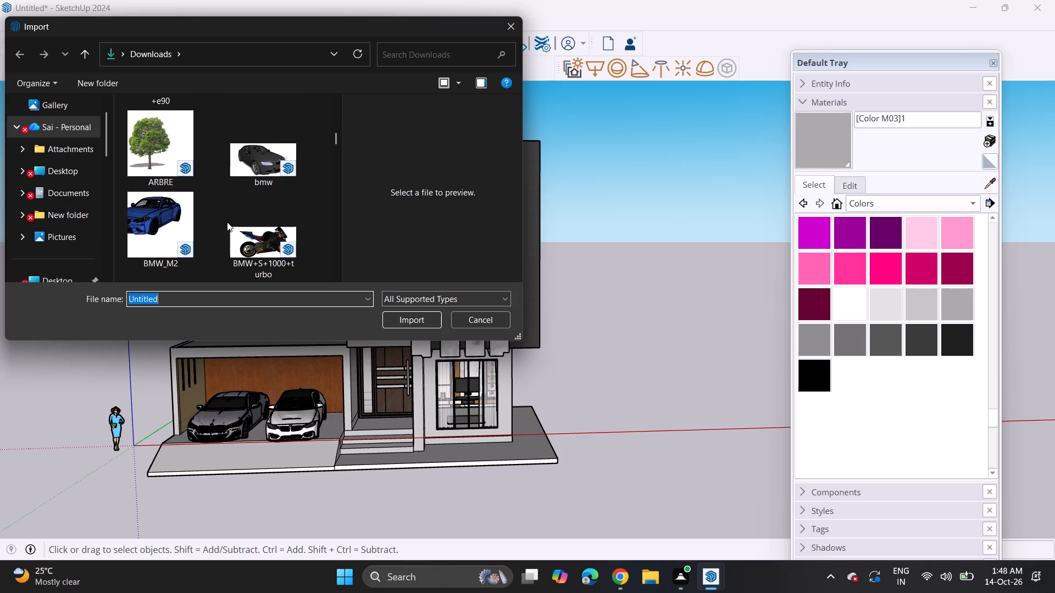
{"action": "scroll", "coordinate": [227, 222], "scroll_direction": "down", "scroll_amount": 4}
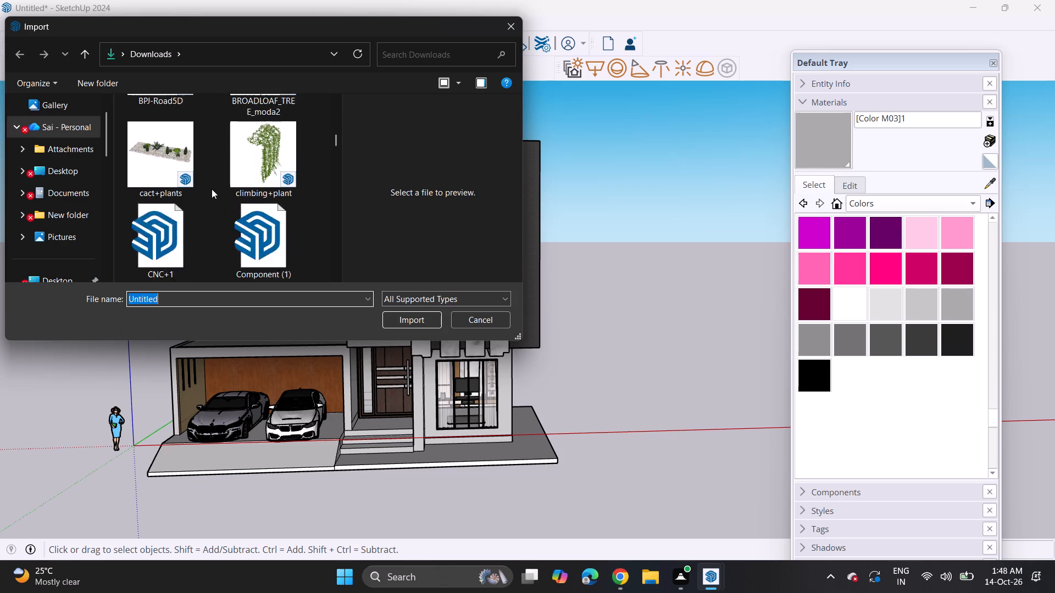
{"action": "scroll", "coordinate": [212, 189], "scroll_direction": "down", "scroll_amount": 7}
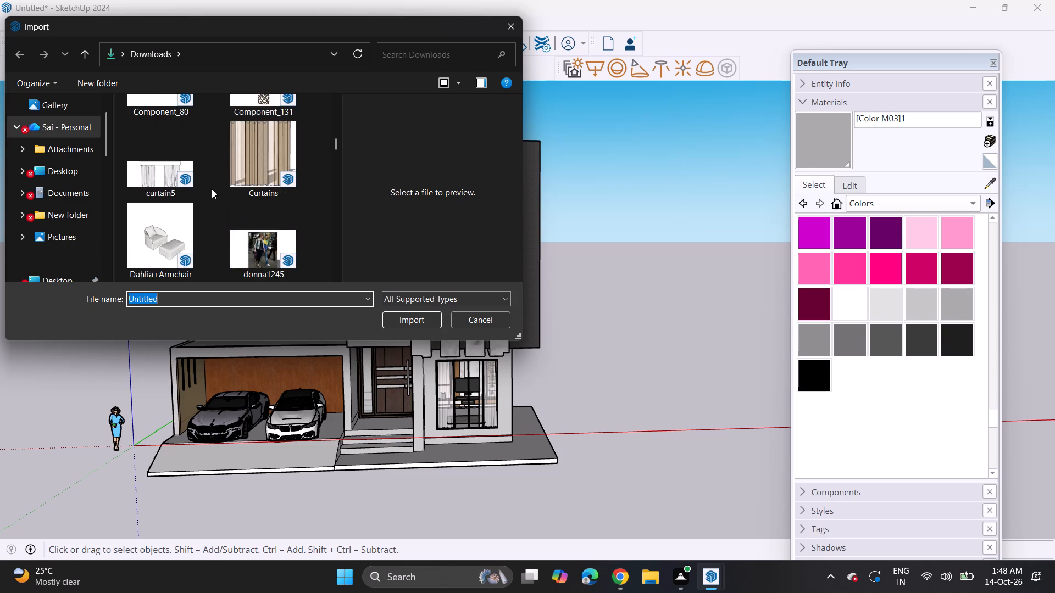
{"action": "scroll", "coordinate": [212, 189], "scroll_direction": "down", "scroll_amount": 5}
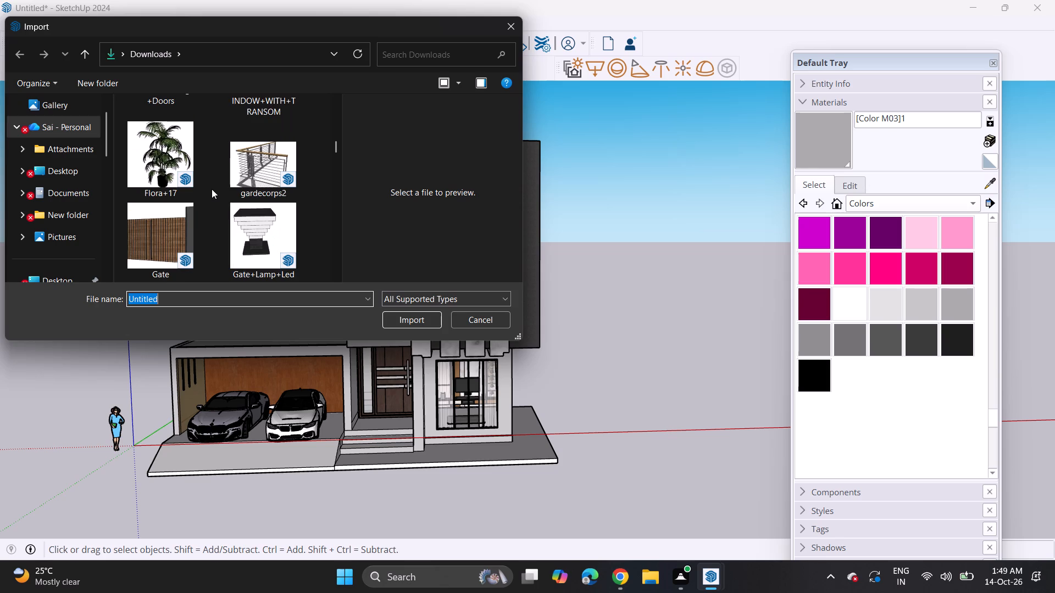
{"action": "scroll", "coordinate": [212, 189], "scroll_direction": "down", "scroll_amount": 2}
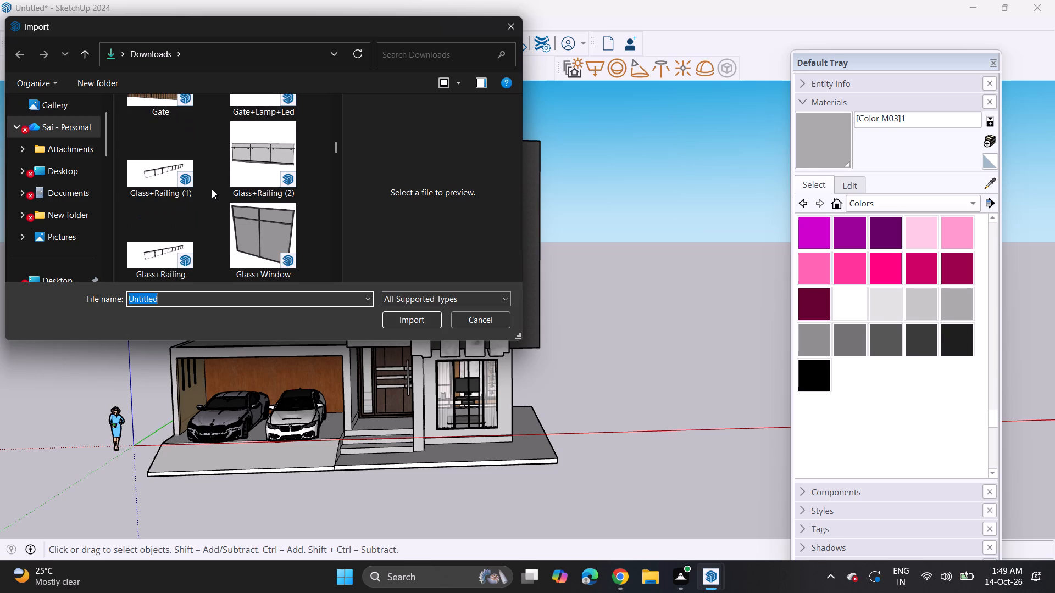
{"action": "scroll", "coordinate": [212, 189], "scroll_direction": "down", "scroll_amount": 3}
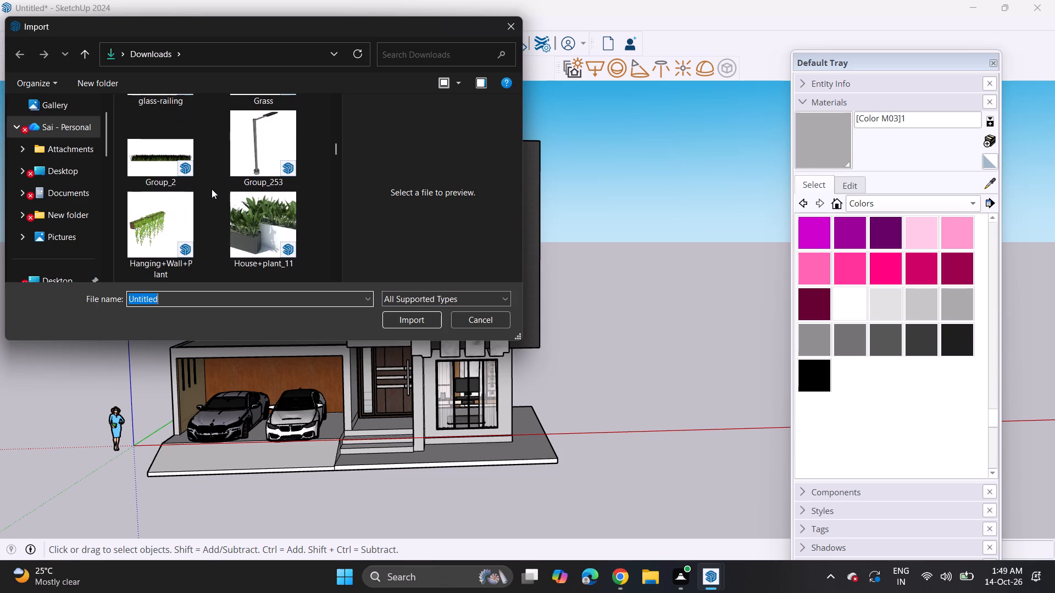
{"action": "scroll", "coordinate": [212, 189], "scroll_direction": "down", "scroll_amount": 5}
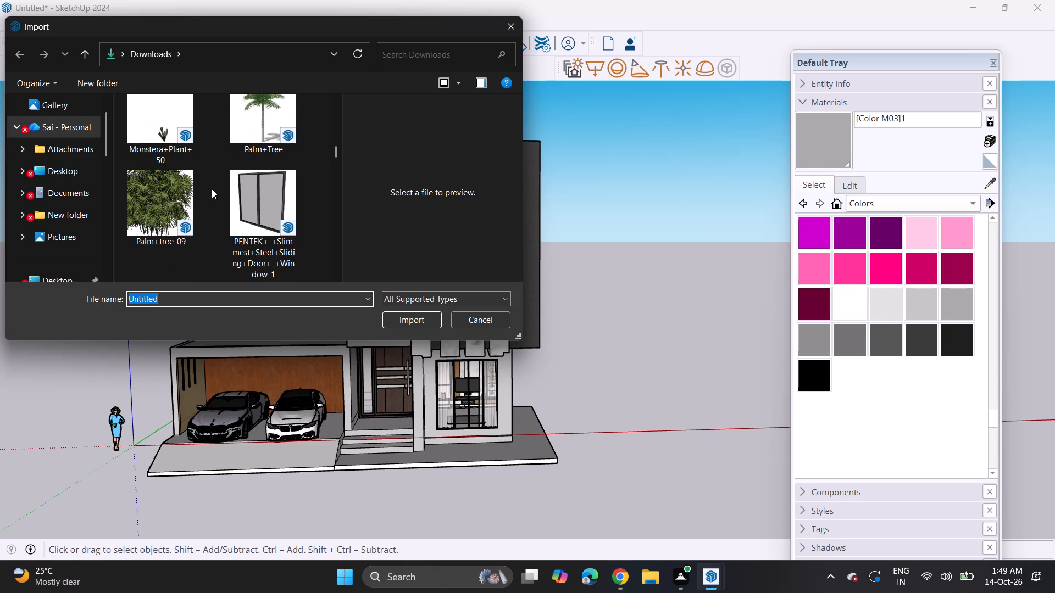
{"action": "scroll", "coordinate": [212, 189], "scroll_direction": "down", "scroll_amount": 3}
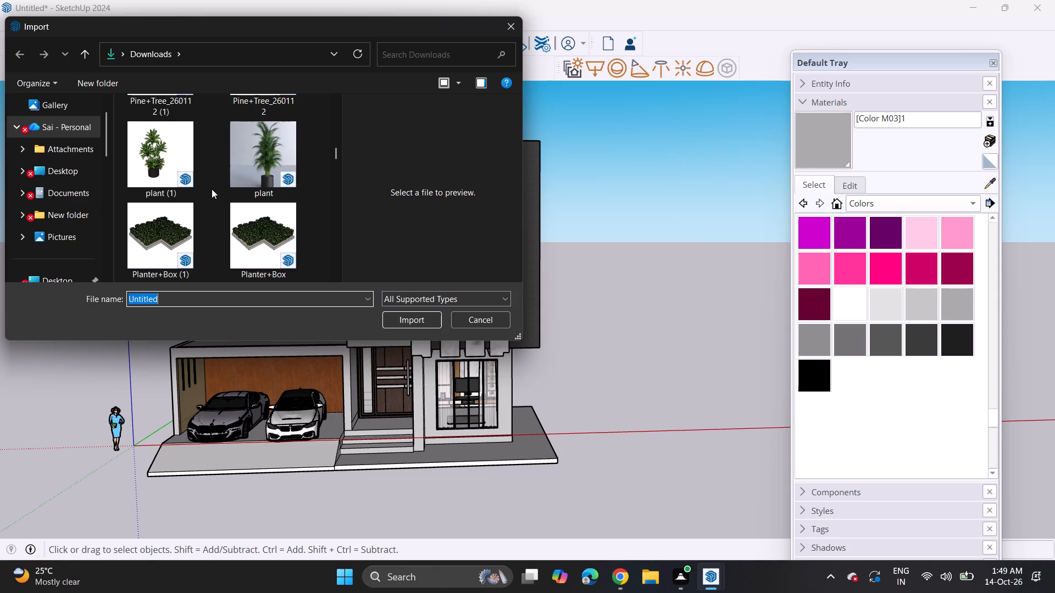
{"action": "scroll", "coordinate": [212, 189], "scroll_direction": "down", "scroll_amount": 5}
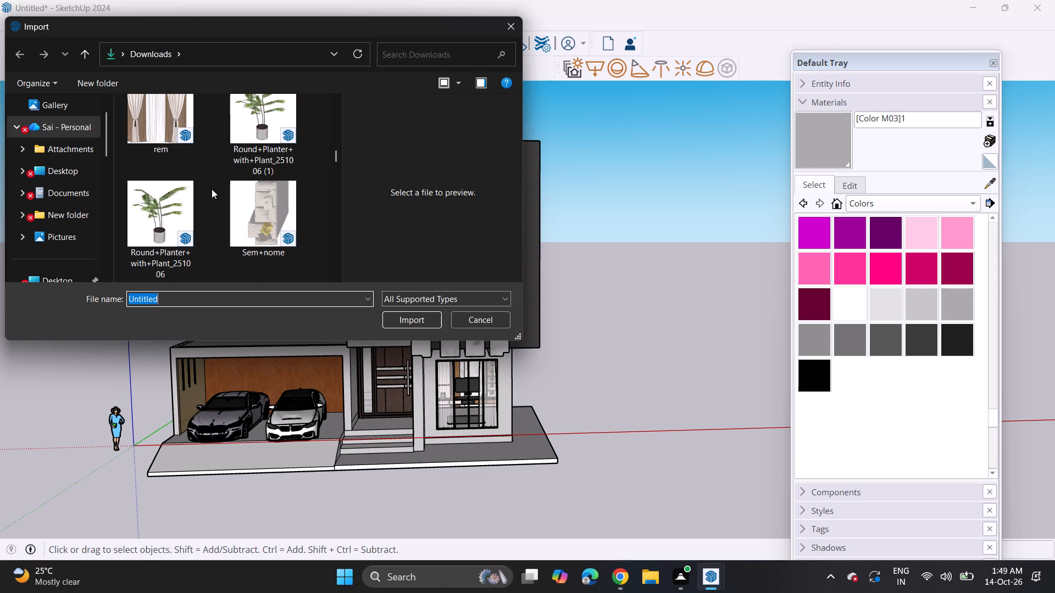
{"action": "scroll", "coordinate": [212, 189], "scroll_direction": "down", "scroll_amount": 4}
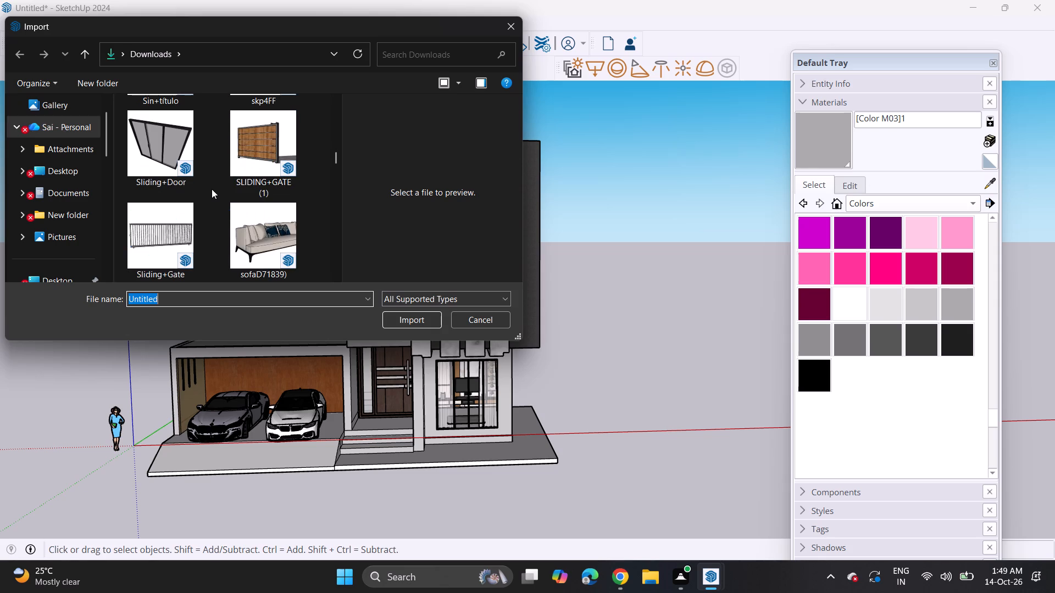
{"action": "scroll", "coordinate": [212, 189], "scroll_direction": "up", "scroll_amount": 2}
{"action": "scroll", "coordinate": [212, 189], "scroll_direction": "down", "scroll_amount": 4}
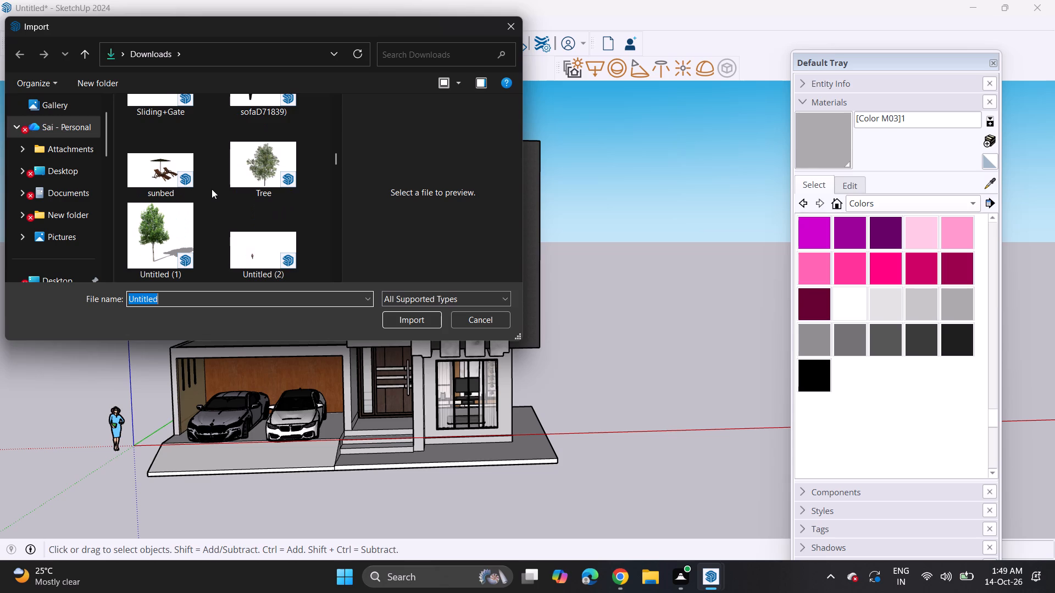
{"action": "scroll", "coordinate": [212, 189], "scroll_direction": "down", "scroll_amount": 2}
{"action": "scroll", "coordinate": [212, 189], "scroll_direction": "up", "scroll_amount": 5}
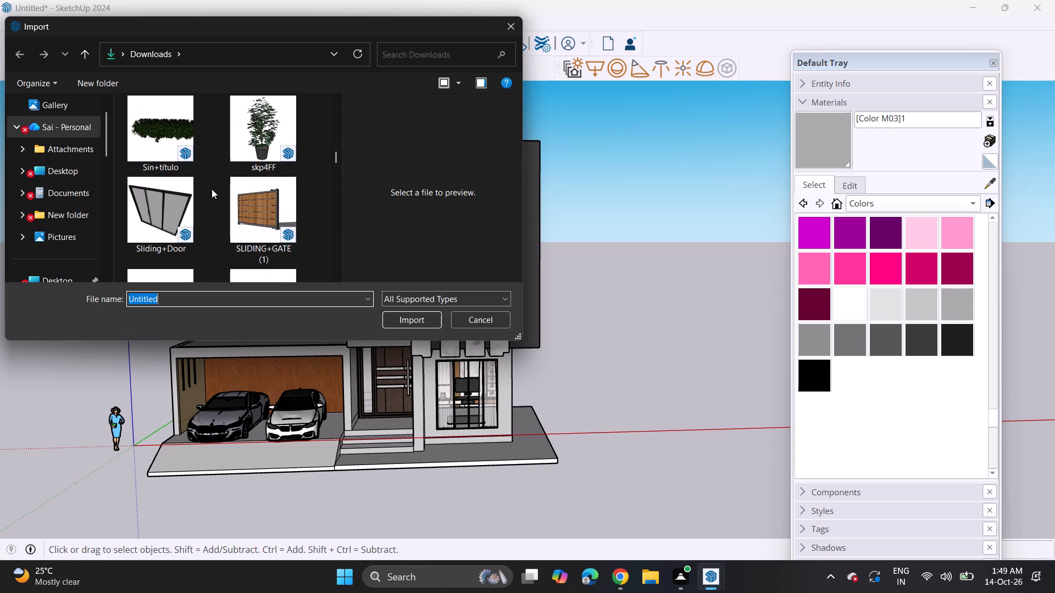
{"action": "scroll", "coordinate": [212, 189], "scroll_direction": "up", "scroll_amount": 9}
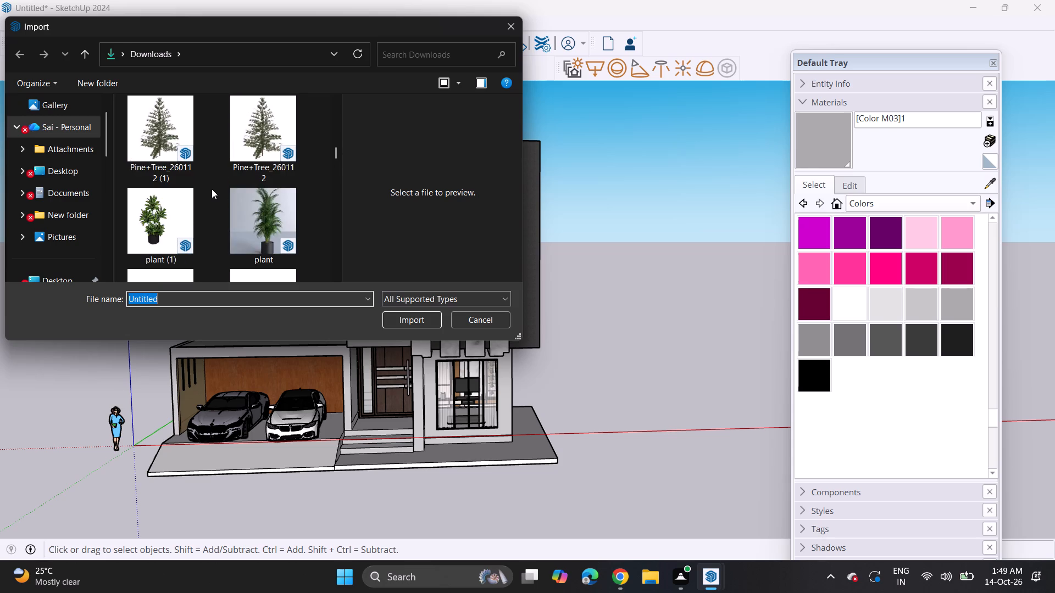
{"action": "scroll", "coordinate": [212, 189], "scroll_direction": "up", "scroll_amount": 5}
{"action": "scroll", "coordinate": [212, 189], "scroll_direction": "down", "scroll_amount": 3}
{"action": "left_click", "coordinate": [252, 119]}
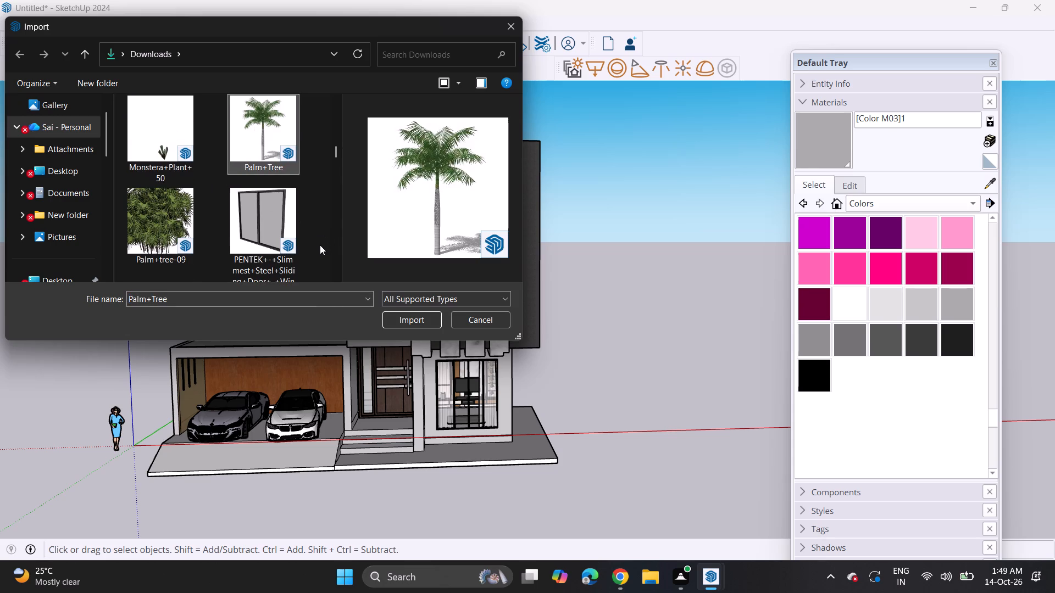
{"action": "left_click", "coordinate": [421, 321]}
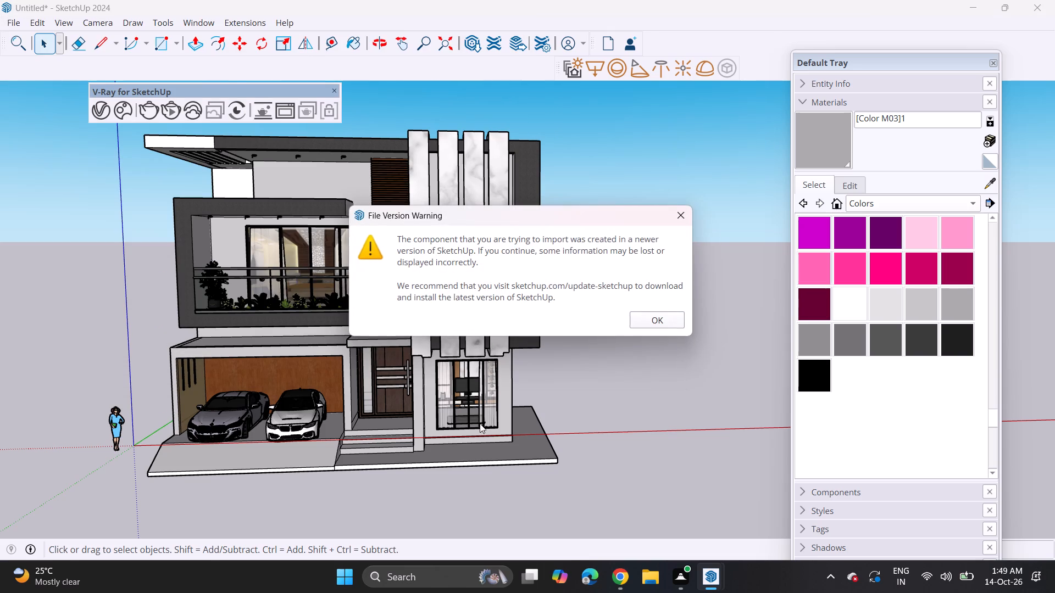
{"action": "left_click", "coordinate": [660, 317]}
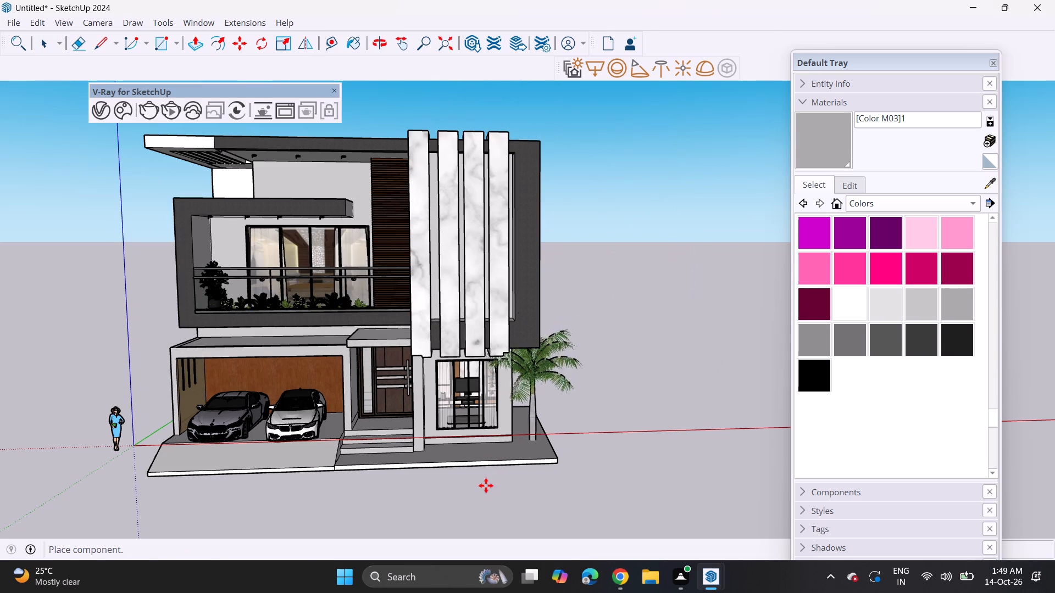
Place the palm tree in front of the villa's right front corner, near the ground-floor window, and deselect it.
{"action": "left_click", "coordinate": [476, 529]}
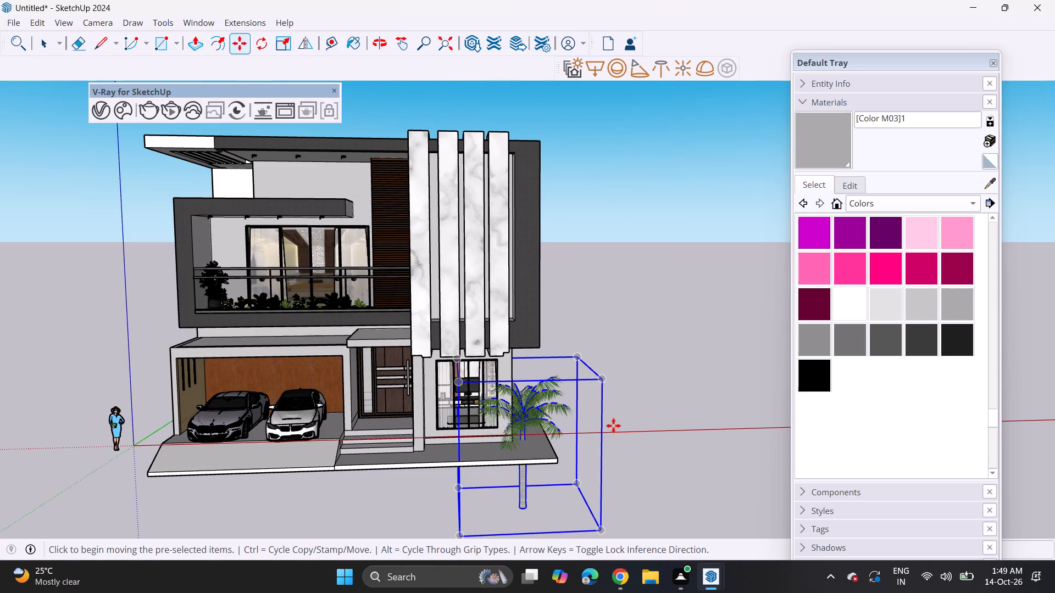
{"action": "key", "text": "space"}
{"action": "left_click", "coordinate": [613, 402]}
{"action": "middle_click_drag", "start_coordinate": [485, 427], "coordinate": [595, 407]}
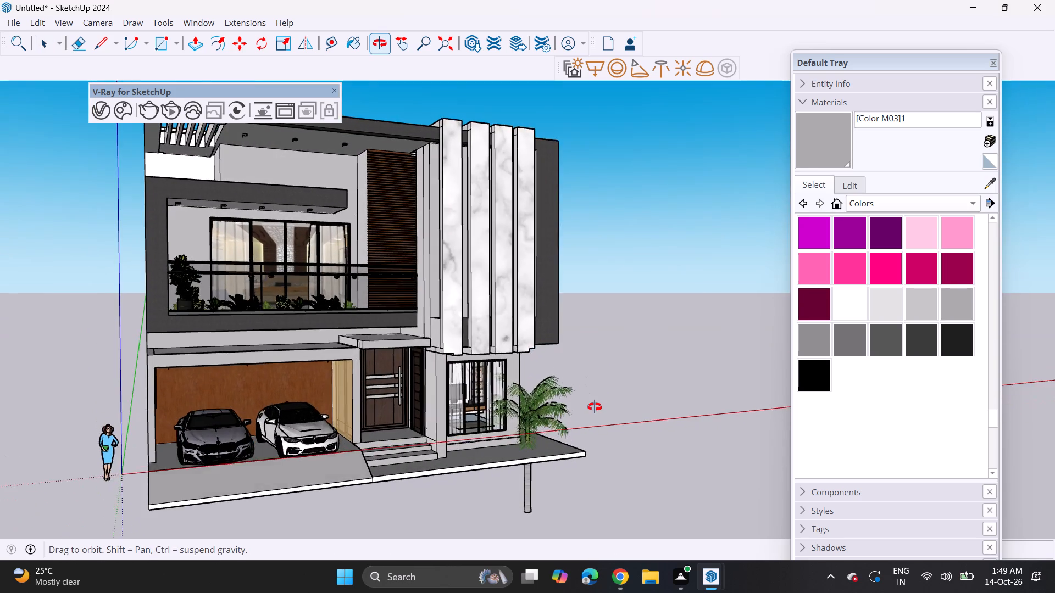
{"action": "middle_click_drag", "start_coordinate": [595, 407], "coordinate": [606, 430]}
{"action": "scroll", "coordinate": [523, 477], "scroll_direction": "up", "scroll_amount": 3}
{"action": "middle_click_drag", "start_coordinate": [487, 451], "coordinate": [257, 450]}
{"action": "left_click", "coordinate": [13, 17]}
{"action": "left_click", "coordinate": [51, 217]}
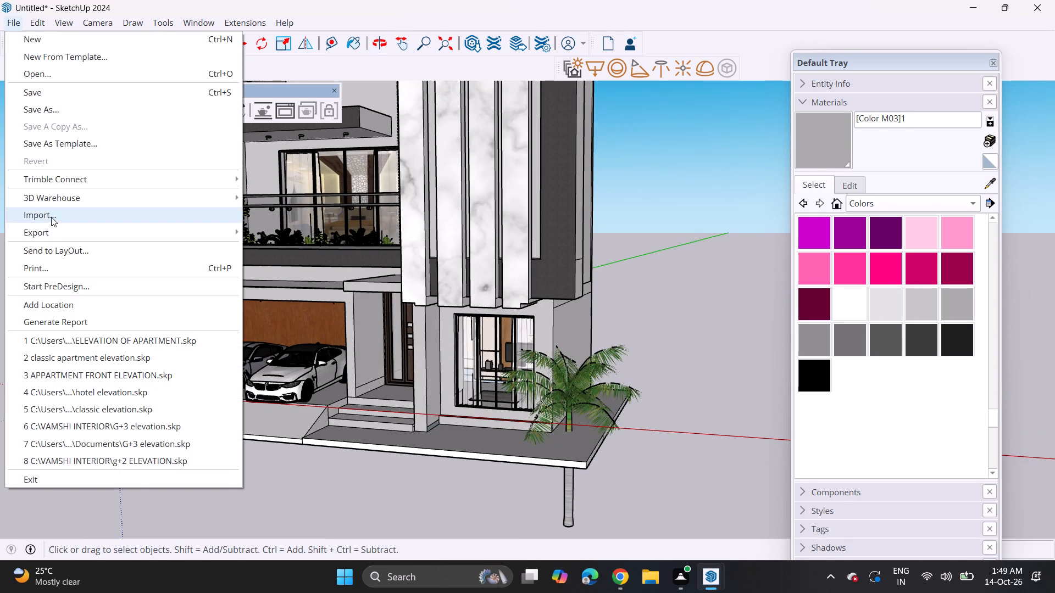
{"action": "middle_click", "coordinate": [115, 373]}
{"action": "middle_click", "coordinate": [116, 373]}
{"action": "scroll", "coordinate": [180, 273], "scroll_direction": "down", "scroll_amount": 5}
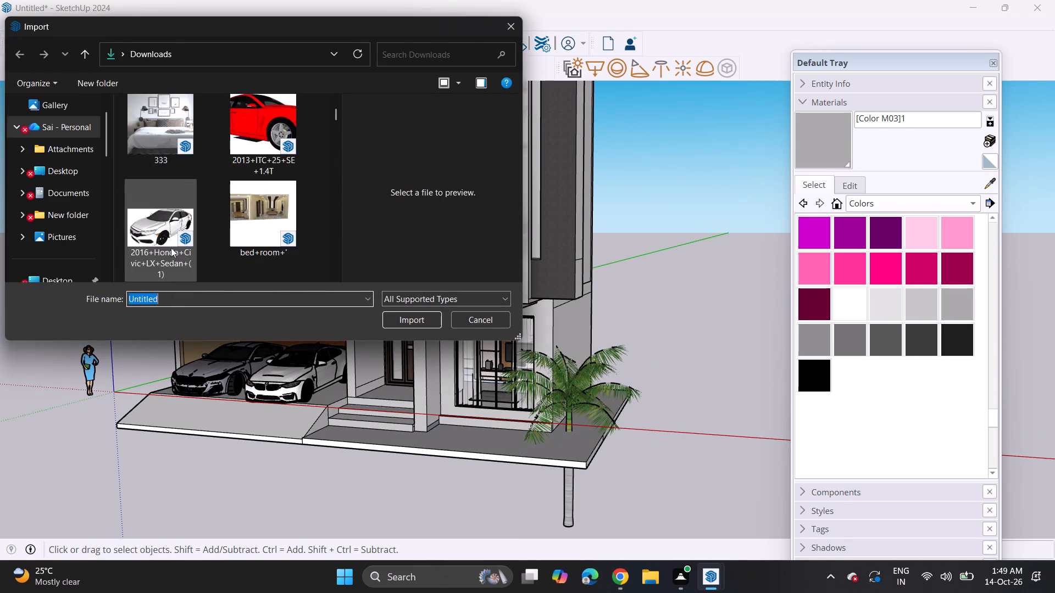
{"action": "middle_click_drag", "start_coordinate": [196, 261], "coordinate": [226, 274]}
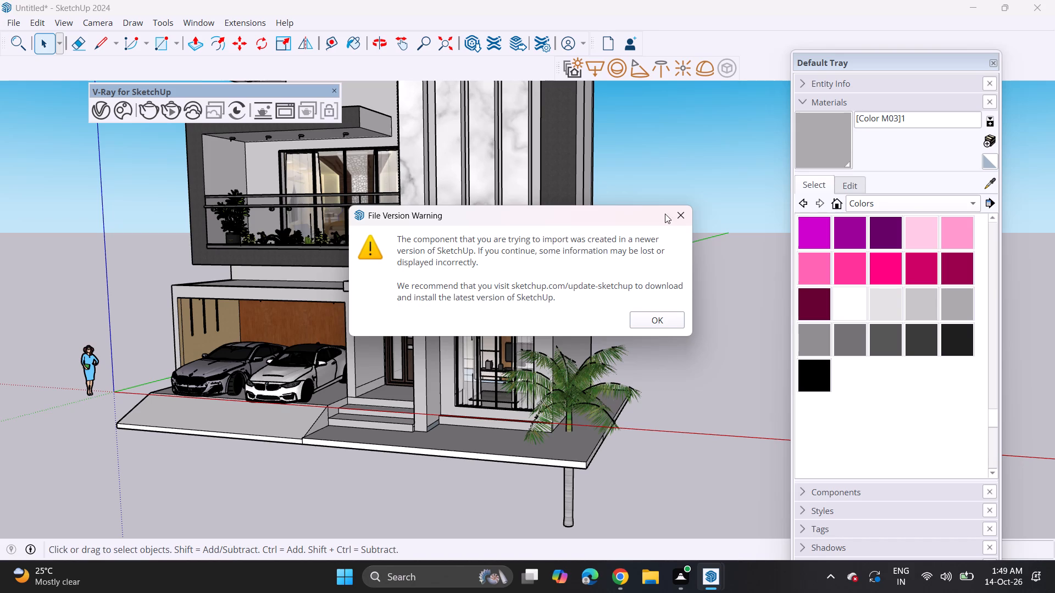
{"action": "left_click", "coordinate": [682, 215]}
Look through the models in the Downloads folder for a landscaping element to import.
{"action": "left_click", "coordinate": [10, 21]}
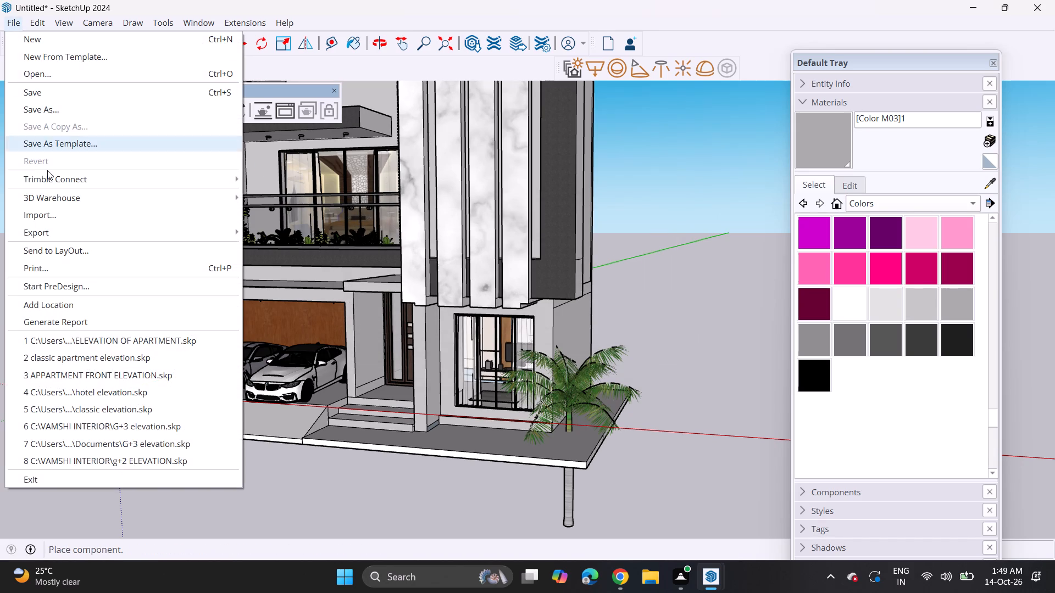
{"action": "left_click", "coordinate": [57, 217]}
{"action": "scroll", "coordinate": [243, 221], "scroll_direction": "down", "scroll_amount": 5}
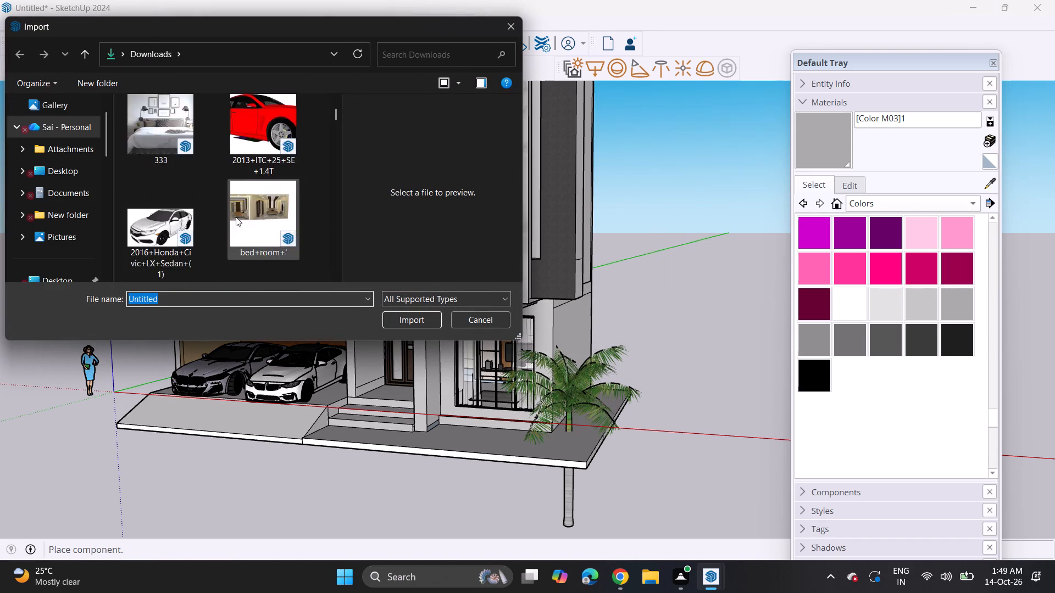
{"action": "scroll", "coordinate": [236, 217], "scroll_direction": "down", "scroll_amount": 13}
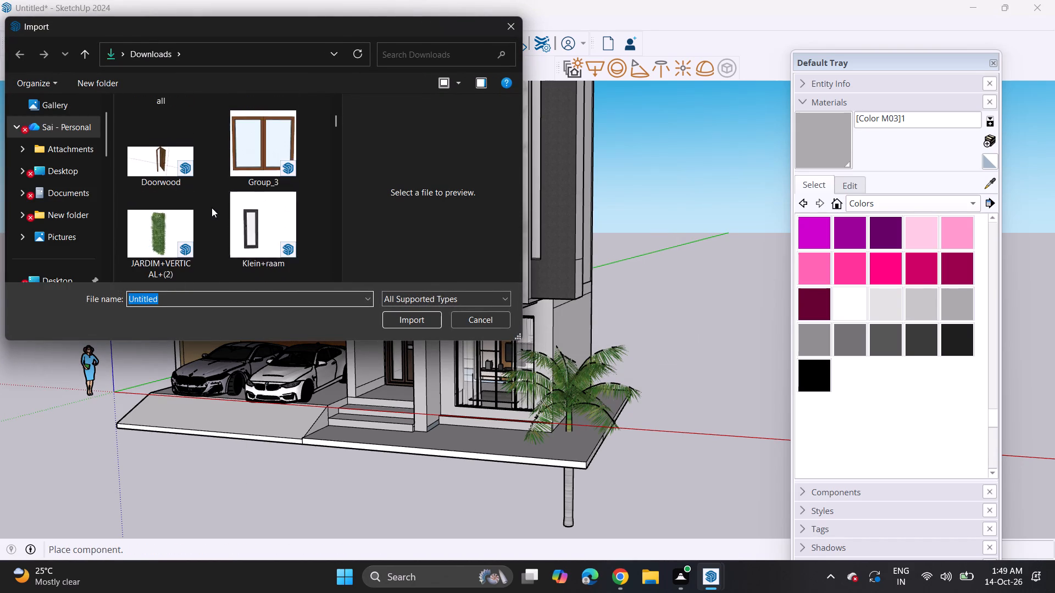
{"action": "scroll", "coordinate": [204, 203], "scroll_direction": "up", "scroll_amount": 1}
{"action": "middle_click_drag", "start_coordinate": [203, 195], "coordinate": [259, 217]}
{"action": "scroll", "coordinate": [248, 194], "scroll_direction": "down", "scroll_amount": 4}
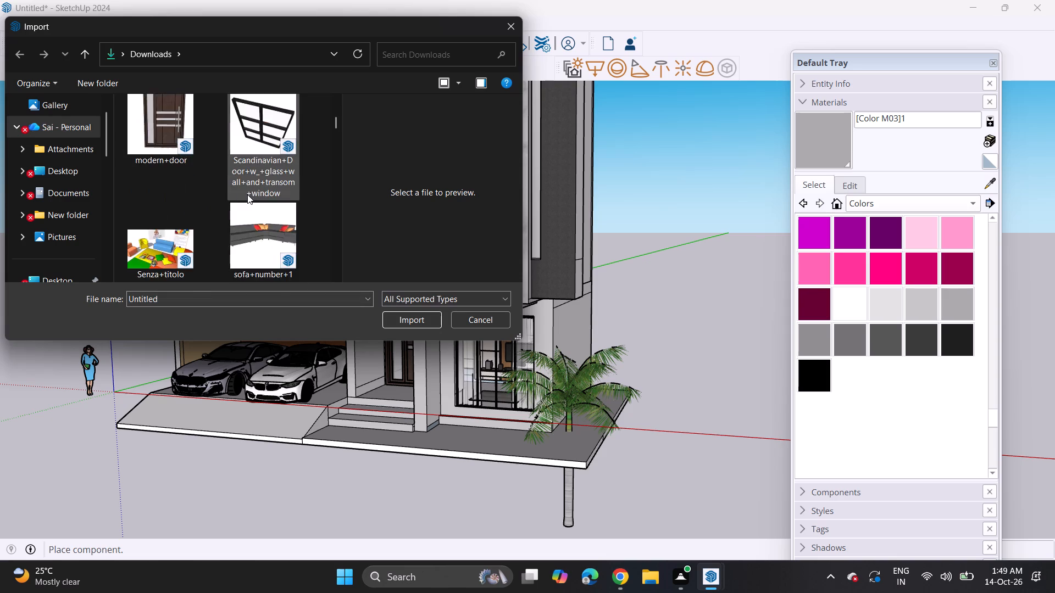
{"action": "scroll", "coordinate": [247, 194], "scroll_direction": "down", "scroll_amount": 11}
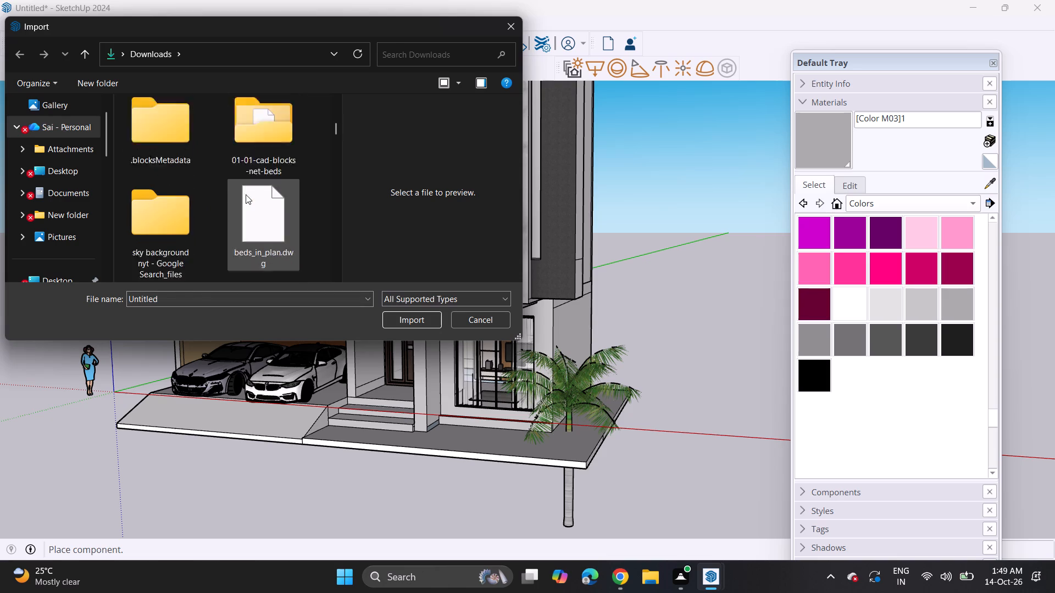
{"action": "scroll", "coordinate": [246, 194], "scroll_direction": "down", "scroll_amount": 11}
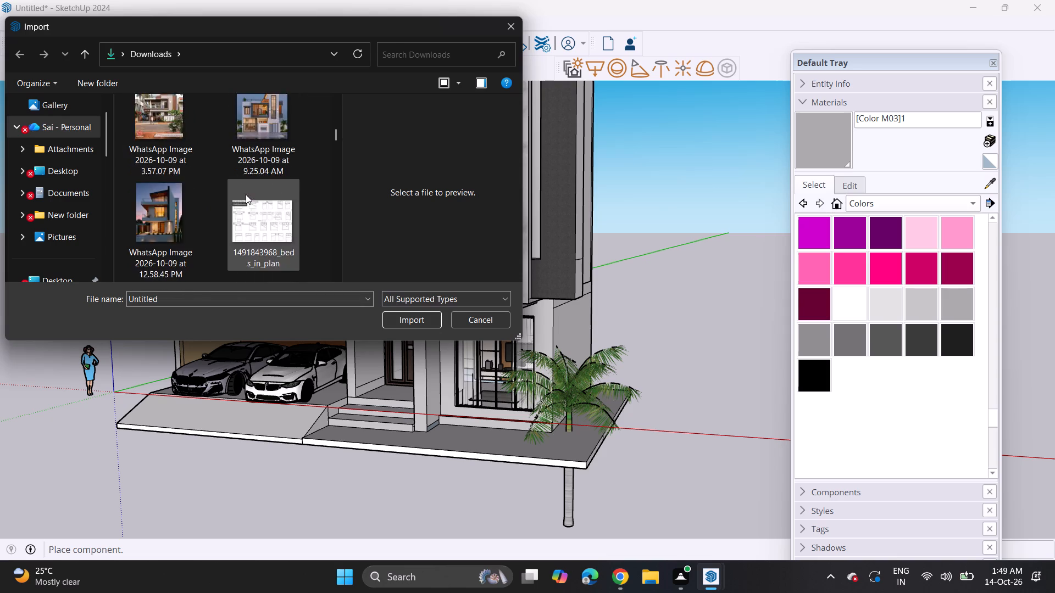
{"action": "scroll", "coordinate": [246, 194], "scroll_direction": "down", "scroll_amount": 9}
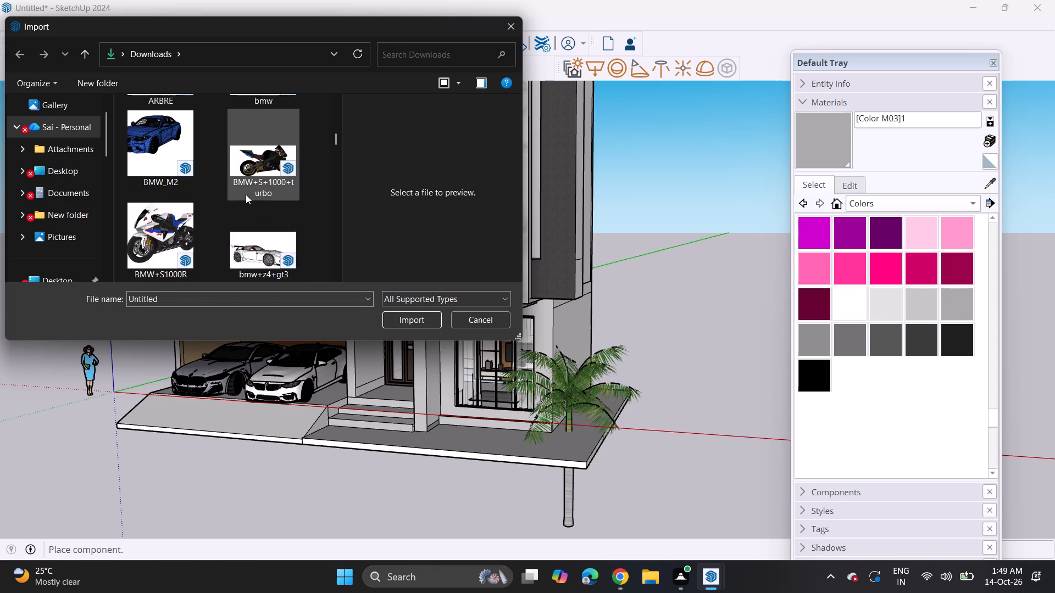
{"action": "scroll", "coordinate": [246, 194], "scroll_direction": "down", "scroll_amount": 7}
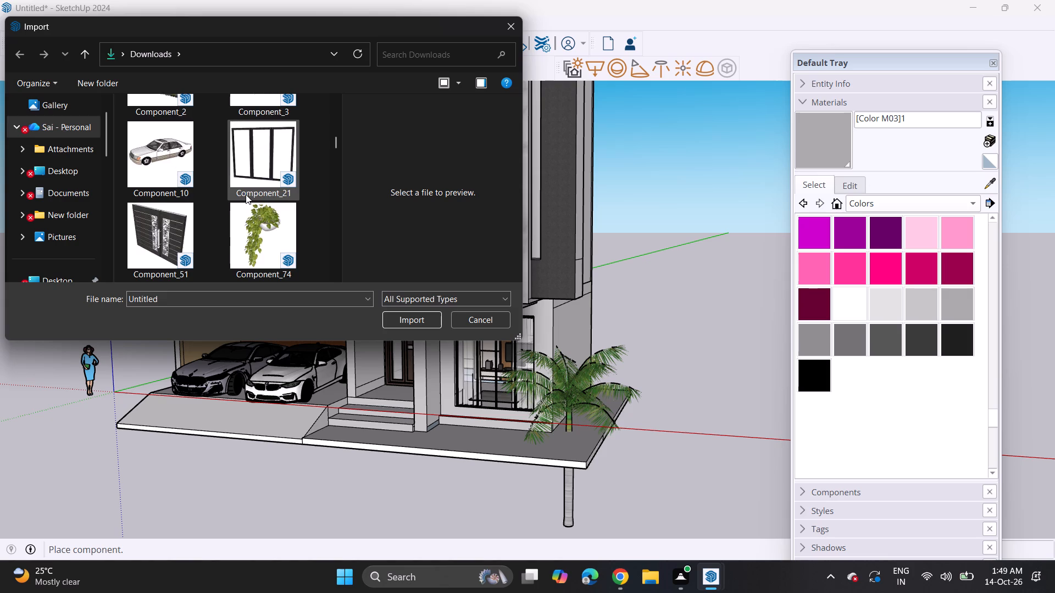
{"action": "scroll", "coordinate": [246, 194], "scroll_direction": "down", "scroll_amount": 9}
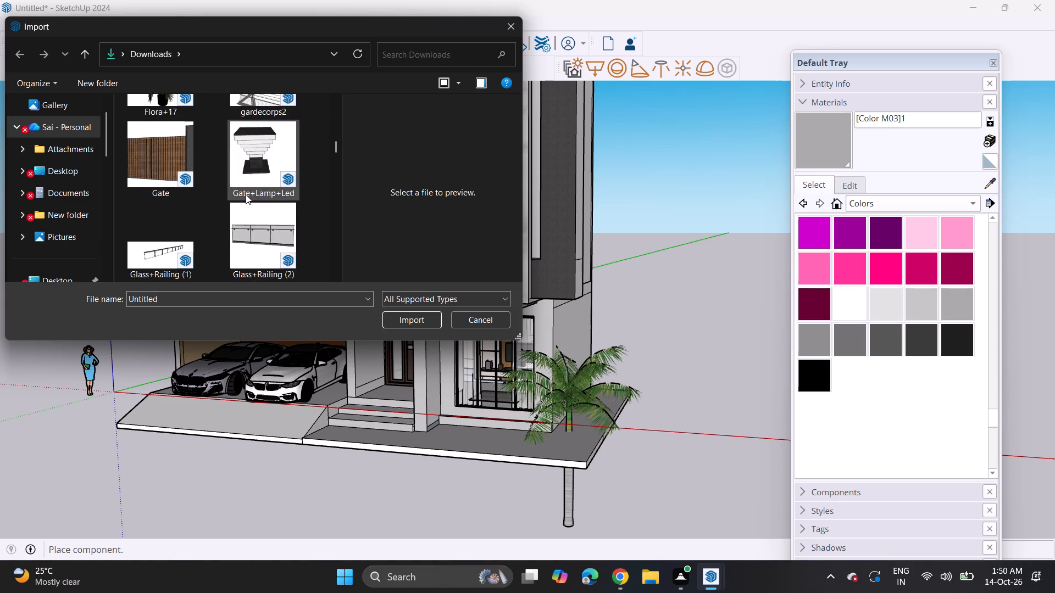
{"action": "scroll", "coordinate": [246, 194], "scroll_direction": "down", "scroll_amount": 8}
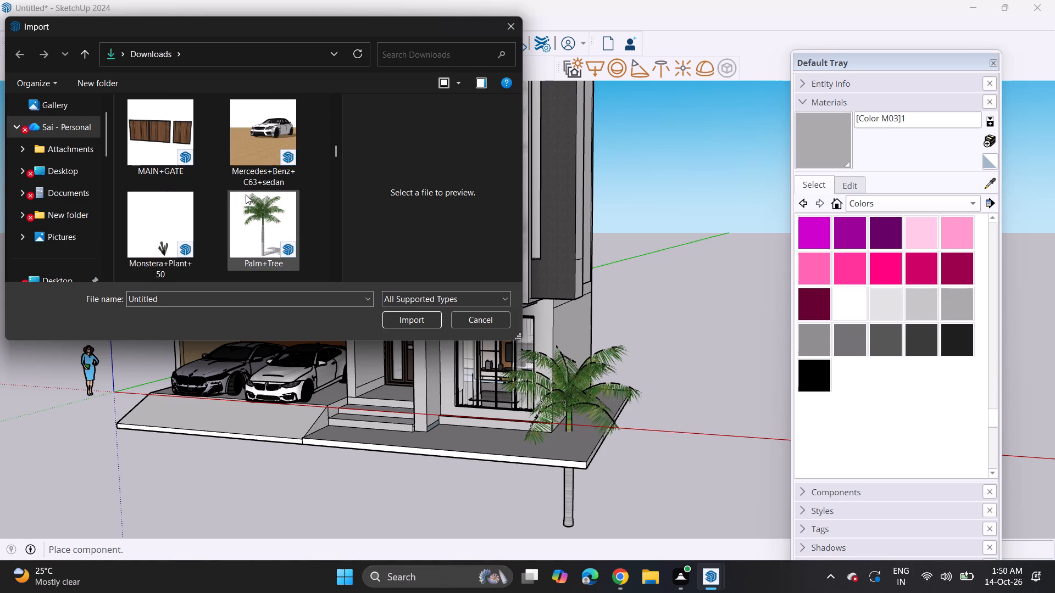
{"action": "scroll", "coordinate": [246, 194], "scroll_direction": "down", "scroll_amount": 6}
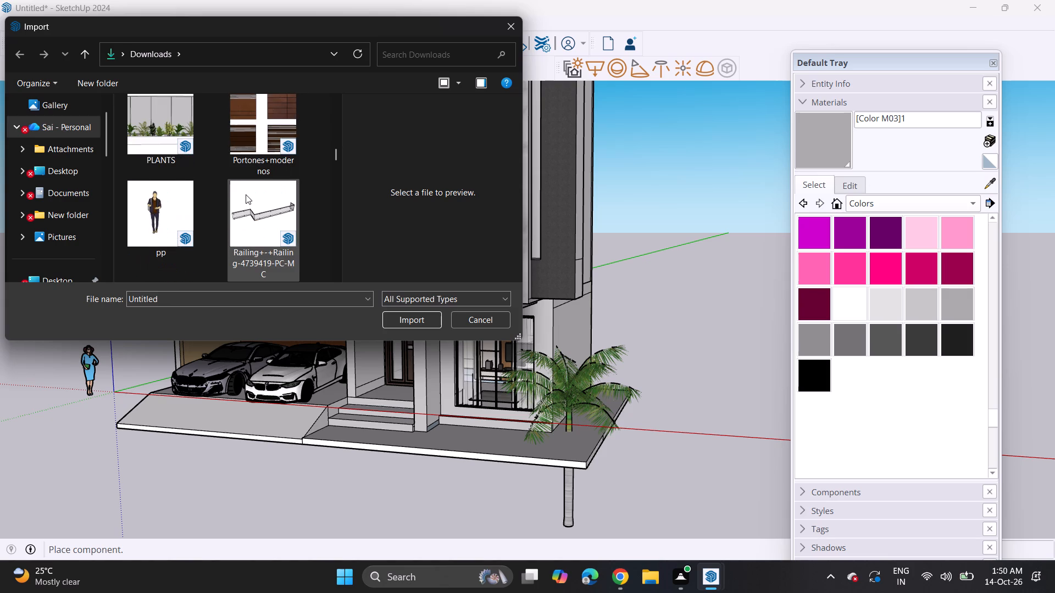
{"action": "scroll", "coordinate": [246, 194], "scroll_direction": "up", "scroll_amount": 1}
{"action": "scroll", "coordinate": [246, 194], "scroll_direction": "down", "scroll_amount": 4}
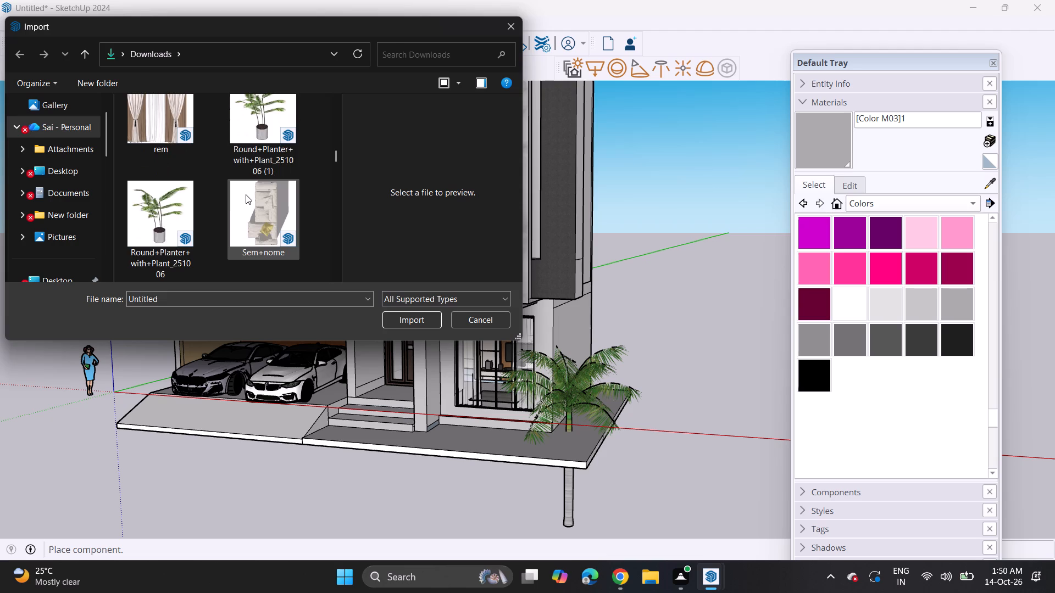
{"action": "scroll", "coordinate": [246, 194], "scroll_direction": "down", "scroll_amount": 4}
{"action": "scroll", "coordinate": [246, 194], "scroll_direction": "up", "scroll_amount": 2}
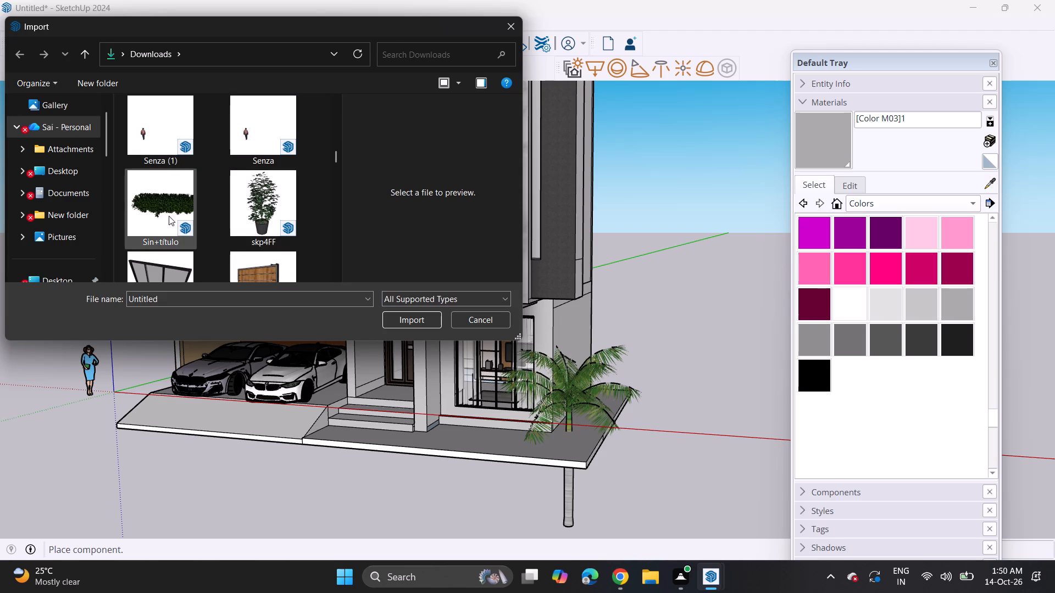
{"action": "middle_click_drag", "start_coordinate": [163, 211], "coordinate": [203, 220]}
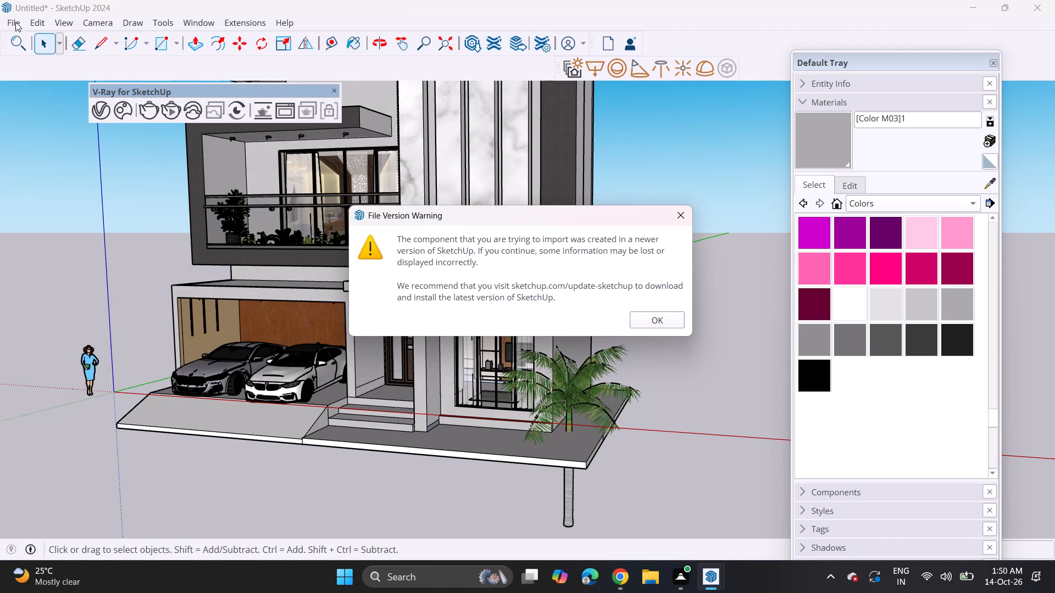
{"action": "left_click", "coordinate": [15, 22]}
{"action": "left_click", "coordinate": [690, 219]}
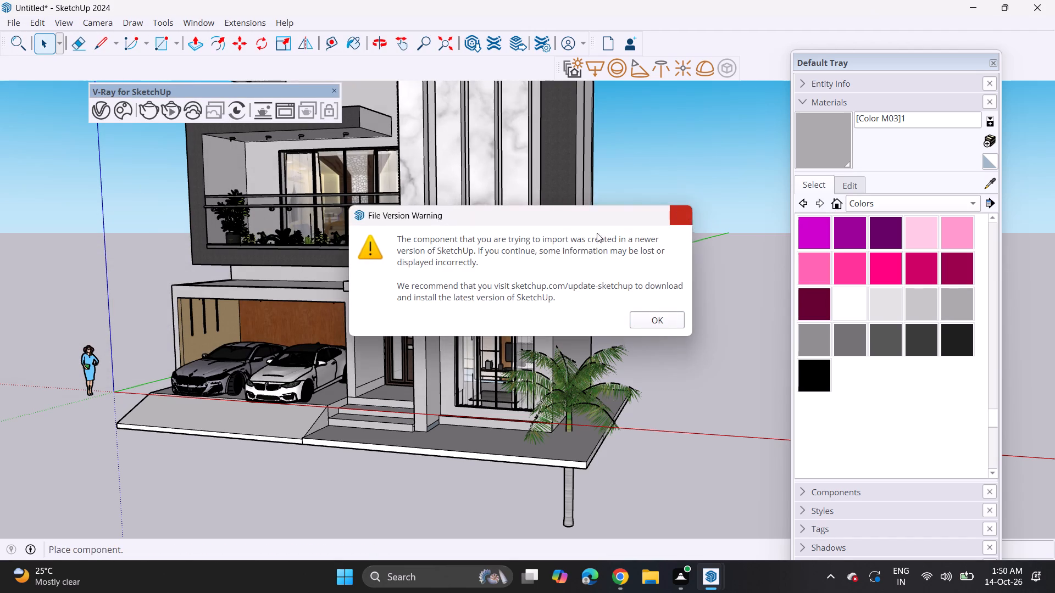
Import the grass model "Grass" from the Downloads folder.
{"action": "left_click", "coordinate": [12, 22]}
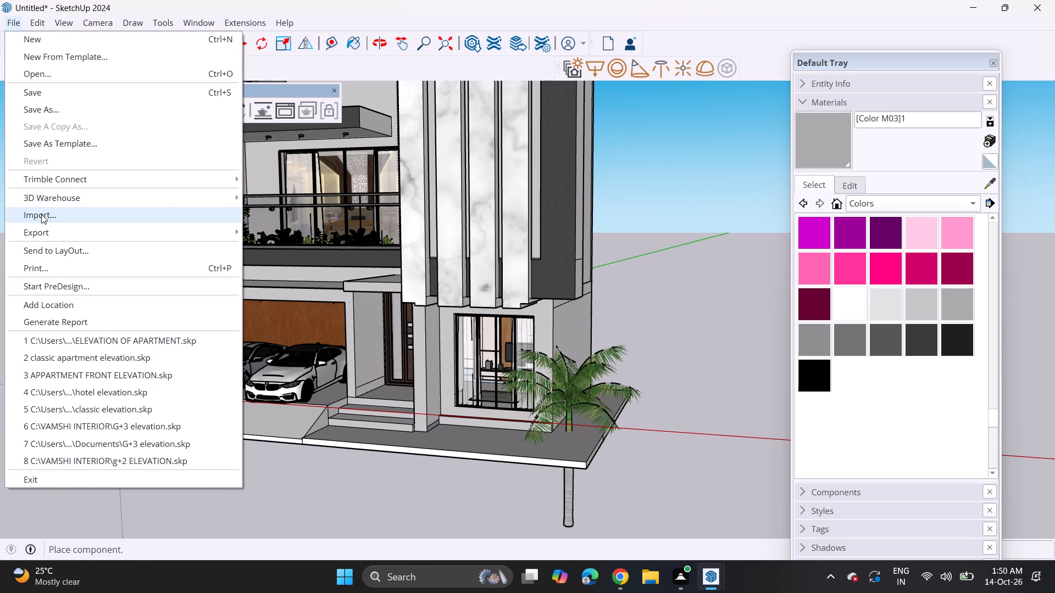
{"action": "left_click", "coordinate": [41, 214]}
{"action": "scroll", "coordinate": [237, 245], "scroll_direction": "down", "scroll_amount": 17}
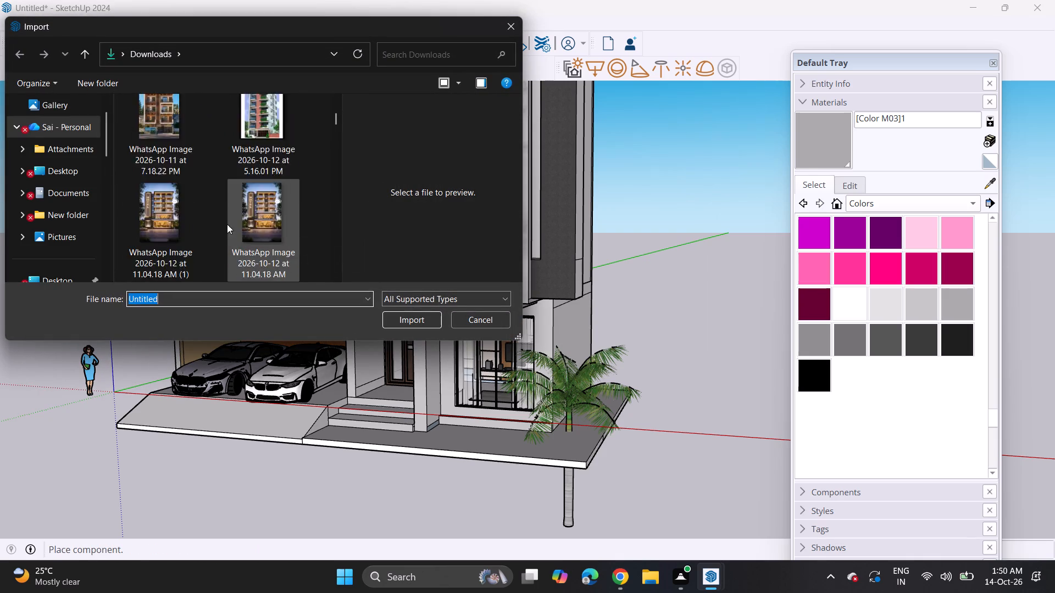
{"action": "scroll", "coordinate": [227, 224], "scroll_direction": "down", "scroll_amount": 20}
{"action": "scroll", "coordinate": [227, 224], "scroll_direction": "down", "scroll_amount": 8}
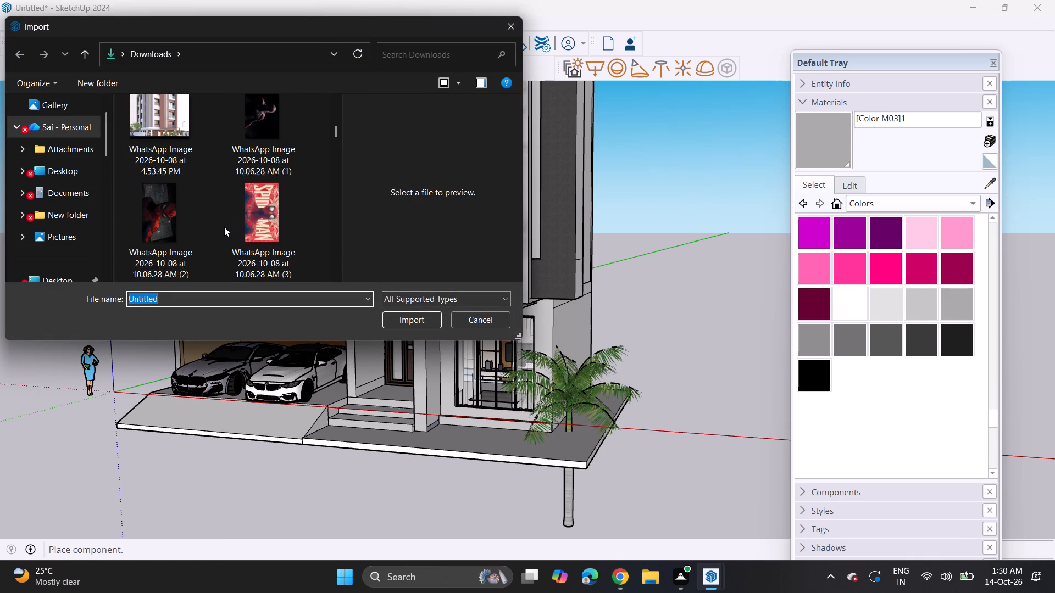
{"action": "scroll", "coordinate": [224, 227], "scroll_direction": "down", "scroll_amount": 20}
{"action": "scroll", "coordinate": [224, 227], "scroll_direction": "down", "scroll_amount": 3}
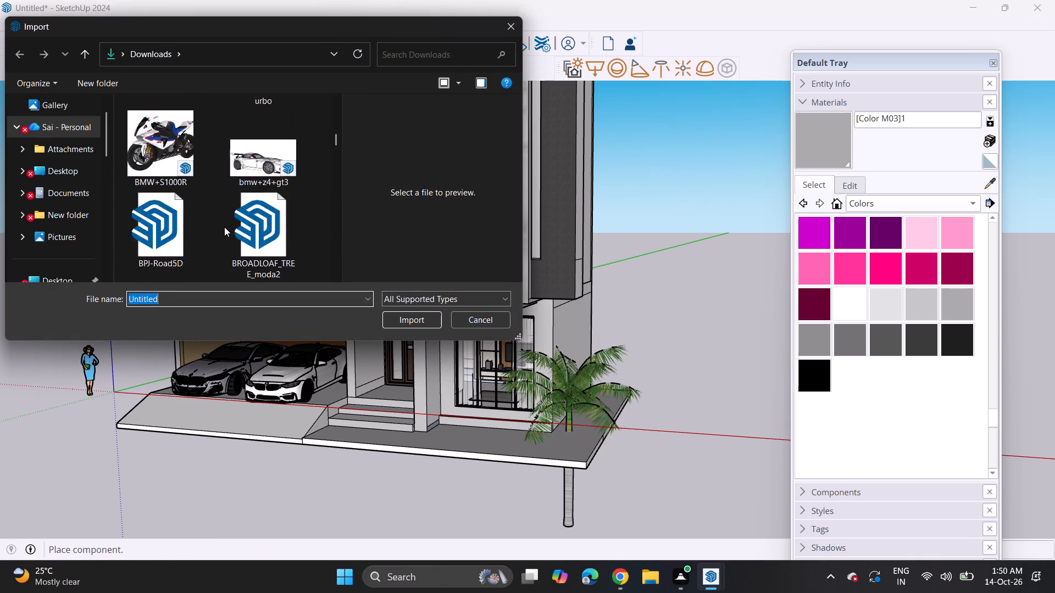
{"action": "scroll", "coordinate": [224, 227], "scroll_direction": "down", "scroll_amount": 9}
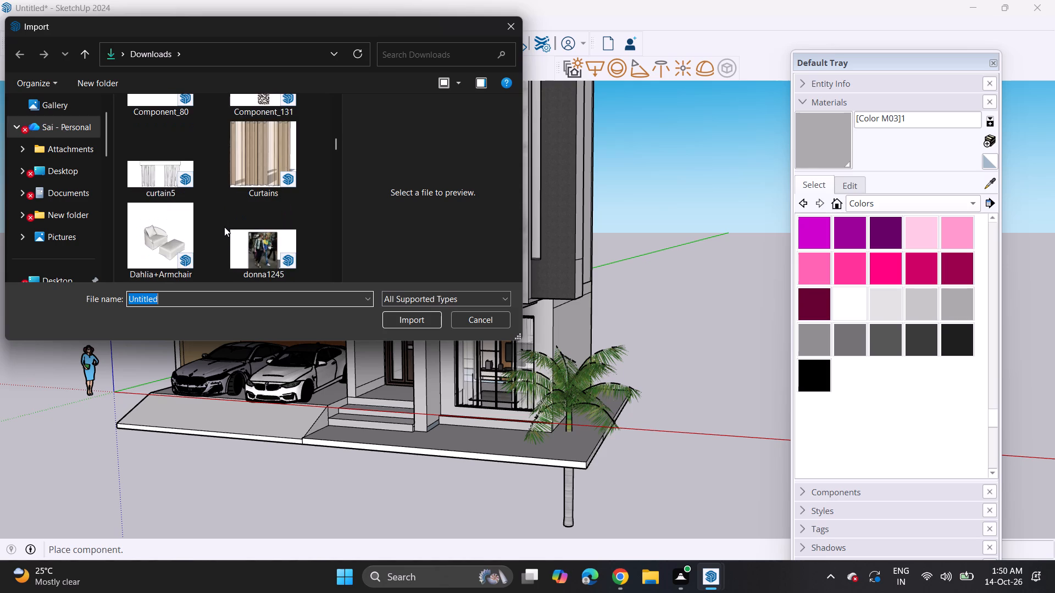
{"action": "scroll", "coordinate": [224, 227], "scroll_direction": "down", "scroll_amount": 18}
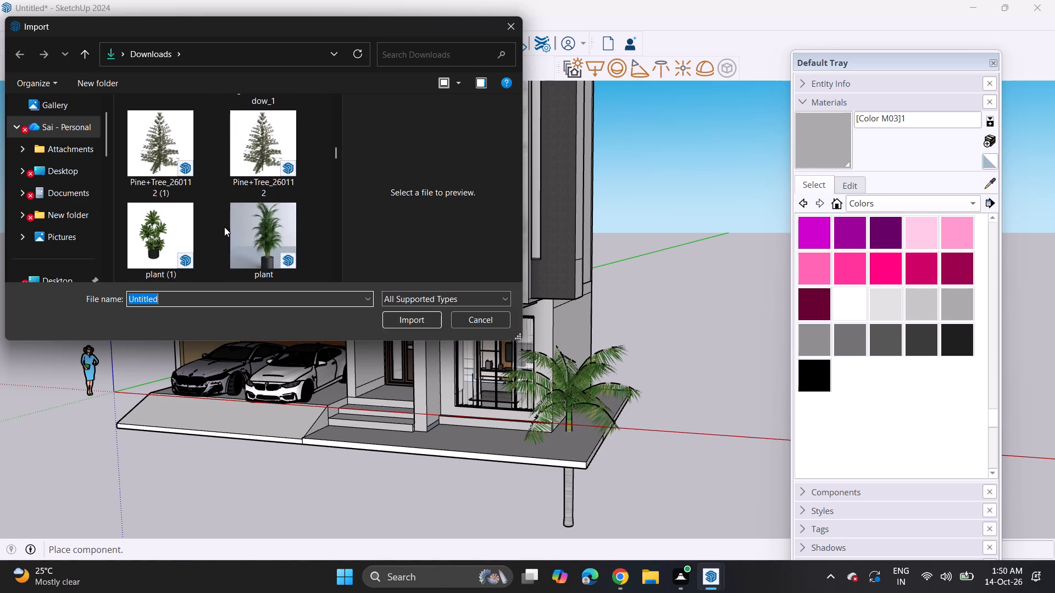
{"action": "scroll", "coordinate": [224, 227], "scroll_direction": "down", "scroll_amount": 12}
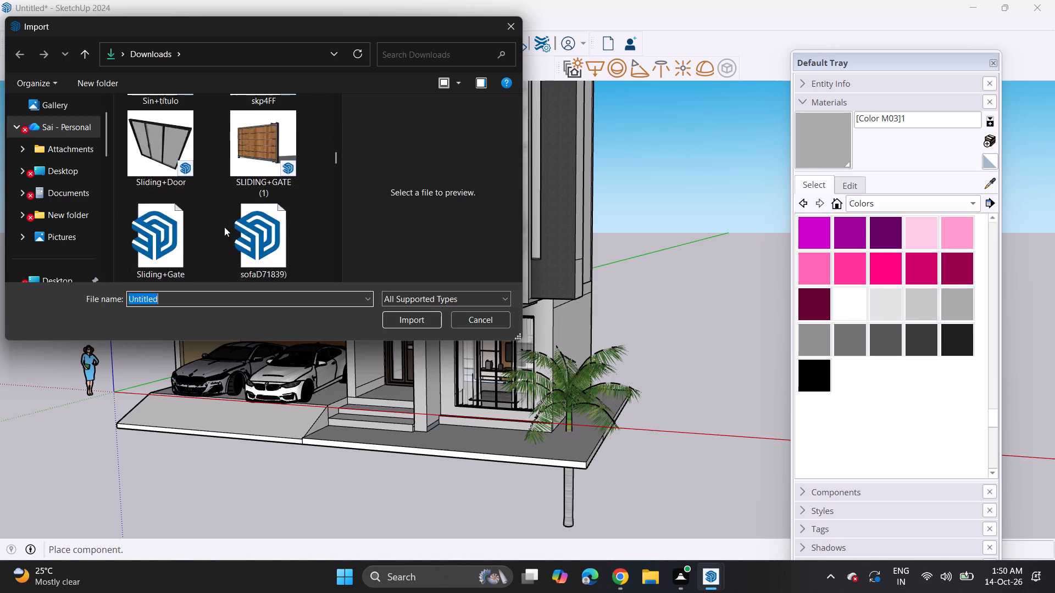
{"action": "scroll", "coordinate": [224, 227], "scroll_direction": "down", "scroll_amount": 2}
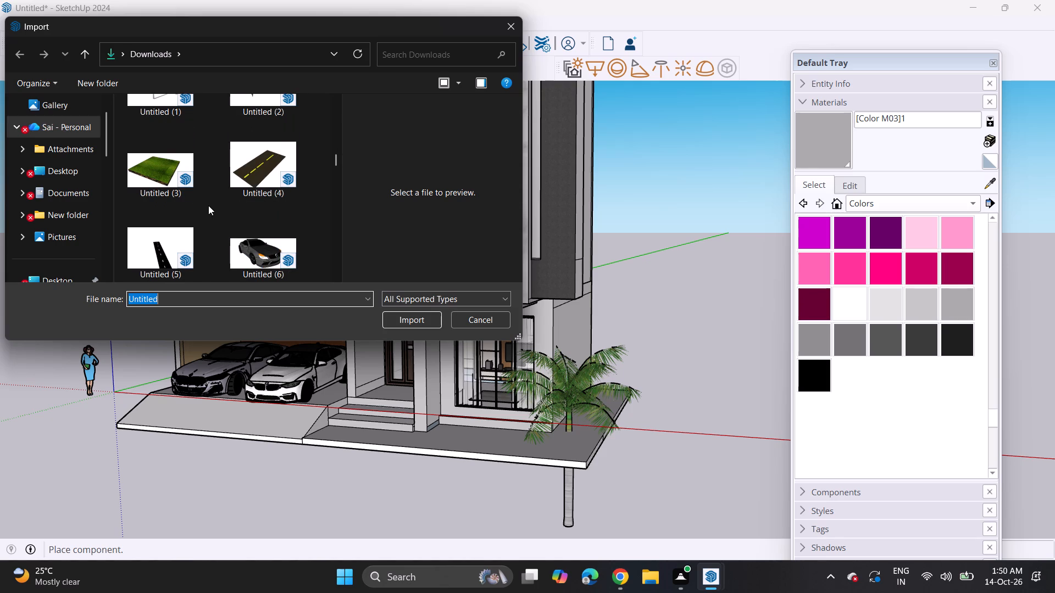
{"action": "scroll", "coordinate": [208, 205], "scroll_direction": "down", "scroll_amount": 4}
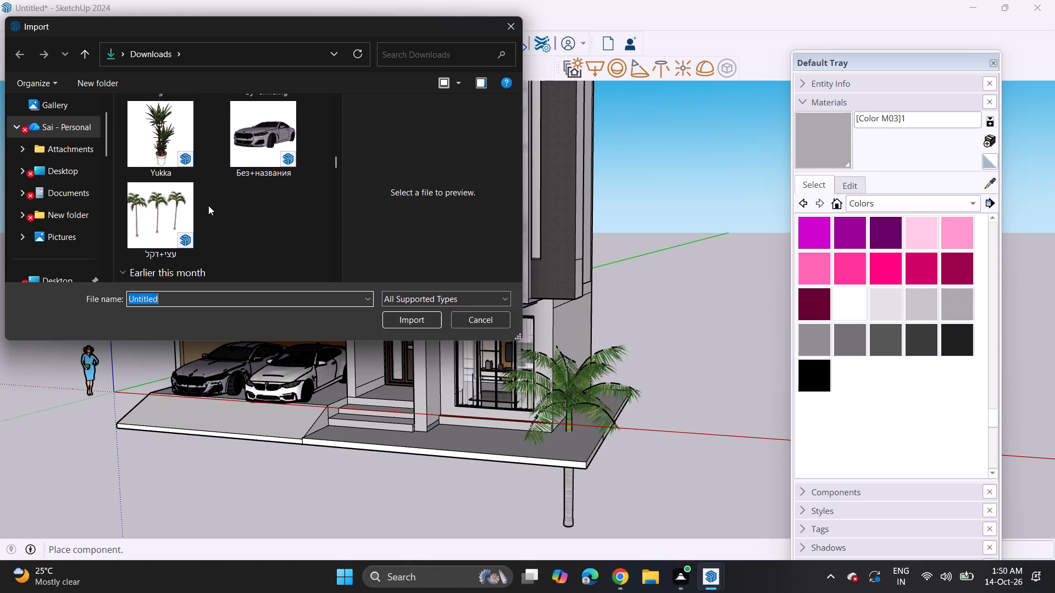
{"action": "scroll", "coordinate": [208, 205], "scroll_direction": "down", "scroll_amount": 4}
{"action": "scroll", "coordinate": [208, 205], "scroll_direction": "up", "scroll_amount": 5}
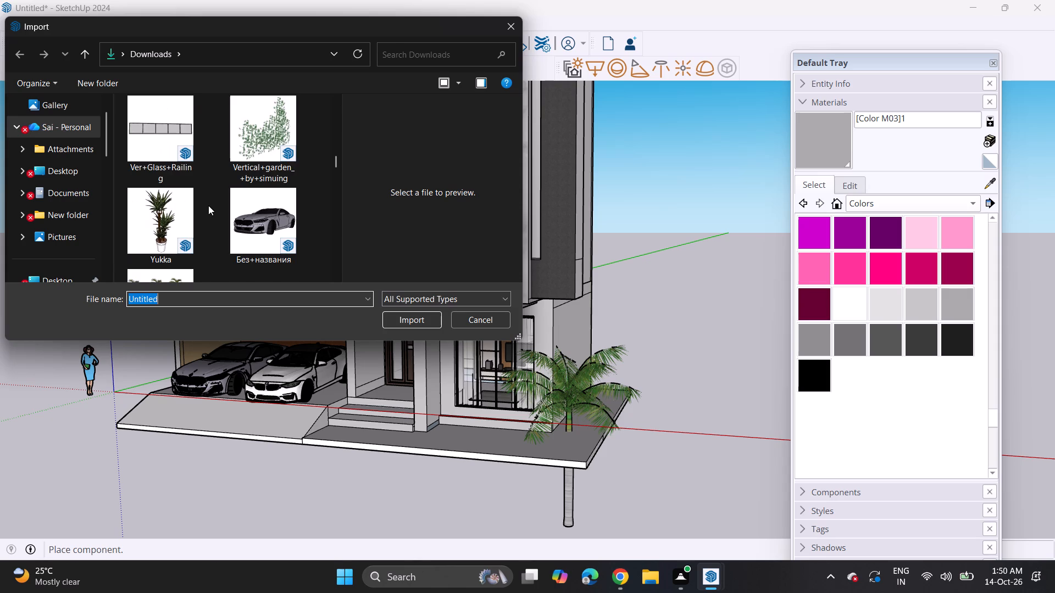
{"action": "scroll", "coordinate": [208, 205], "scroll_direction": "down", "scroll_amount": 2}
{"action": "scroll", "coordinate": [208, 205], "scroll_direction": "up", "scroll_amount": 4}
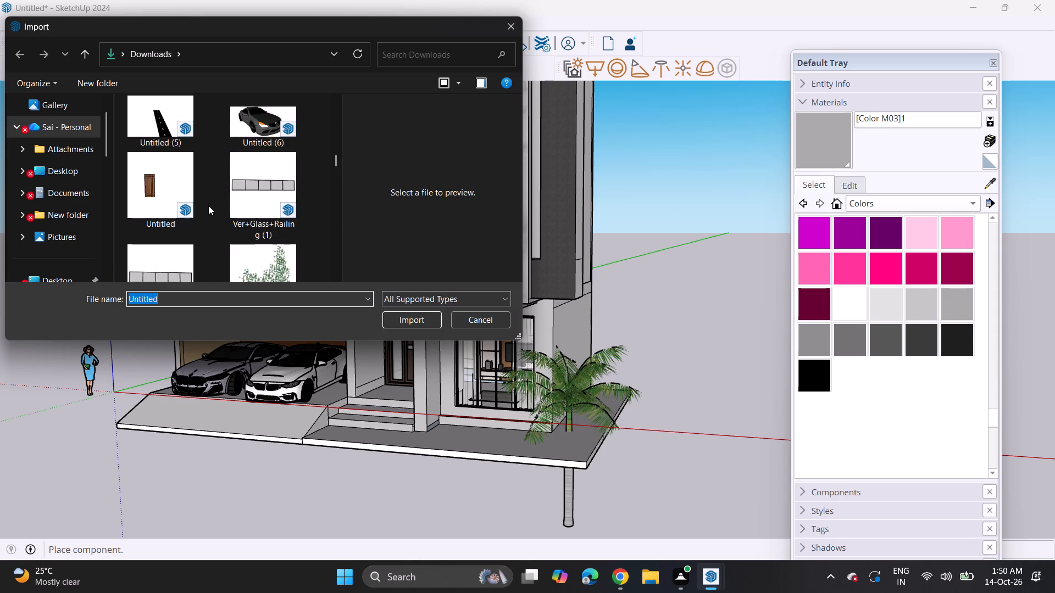
{"action": "scroll", "coordinate": [208, 205], "scroll_direction": "up", "scroll_amount": 7}
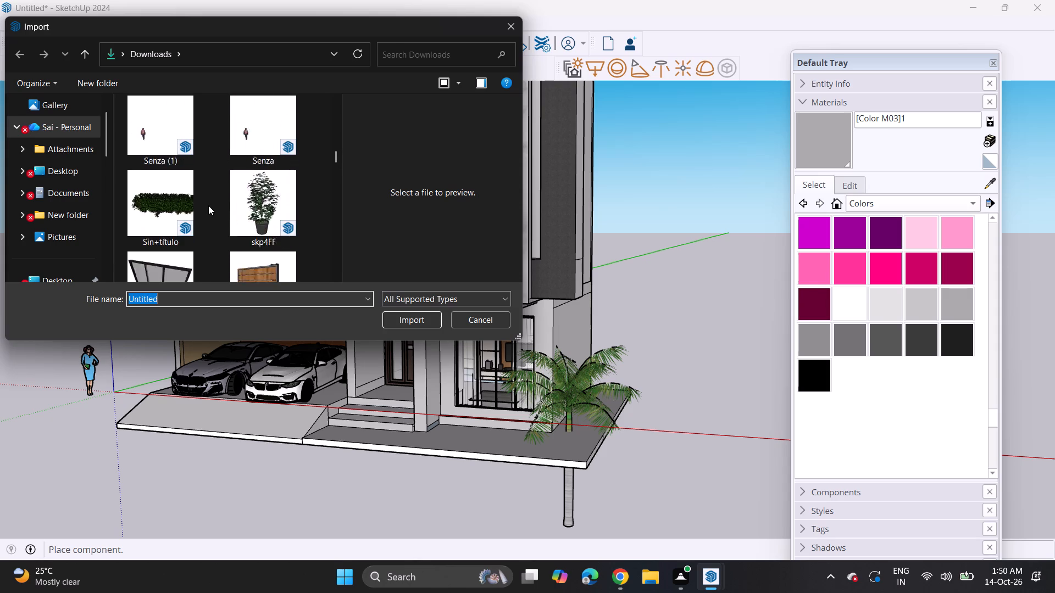
{"action": "scroll", "coordinate": [208, 205], "scroll_direction": "up", "scroll_amount": 7}
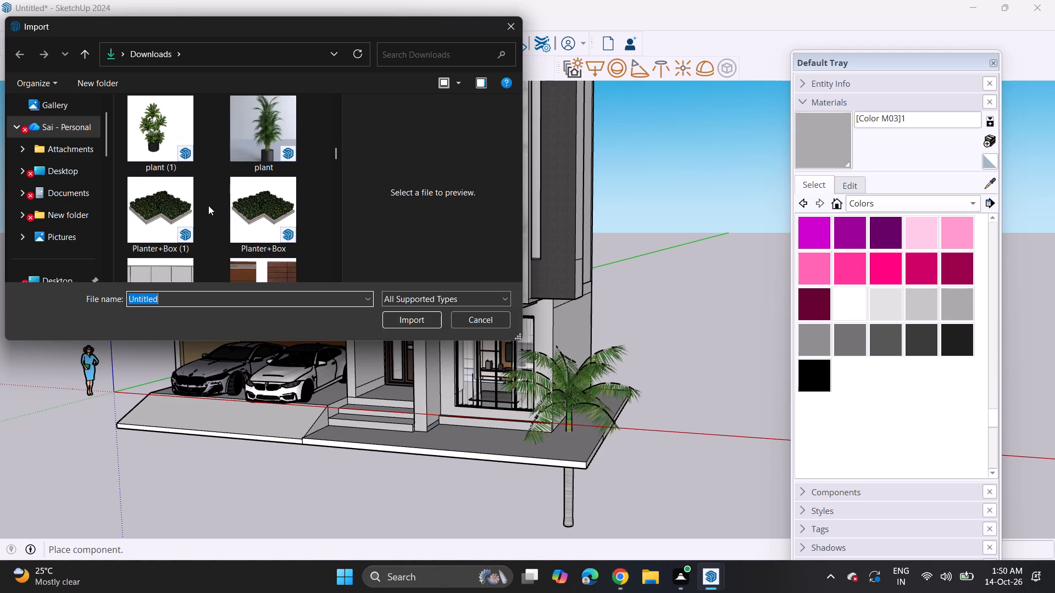
{"action": "scroll", "coordinate": [208, 205], "scroll_direction": "up", "scroll_amount": 6}
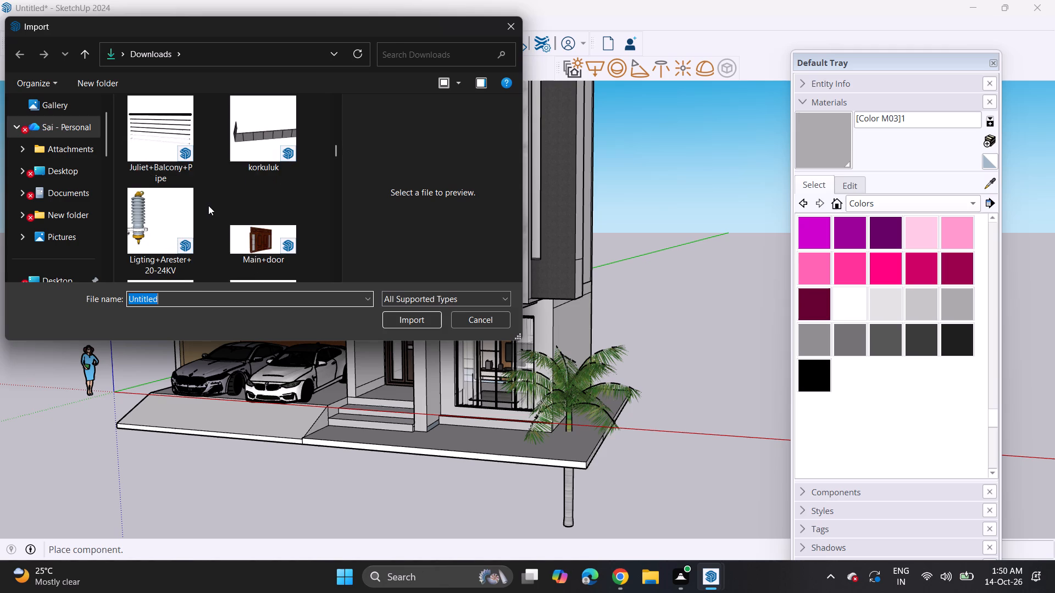
{"action": "scroll", "coordinate": [208, 205], "scroll_direction": "up", "scroll_amount": 3}
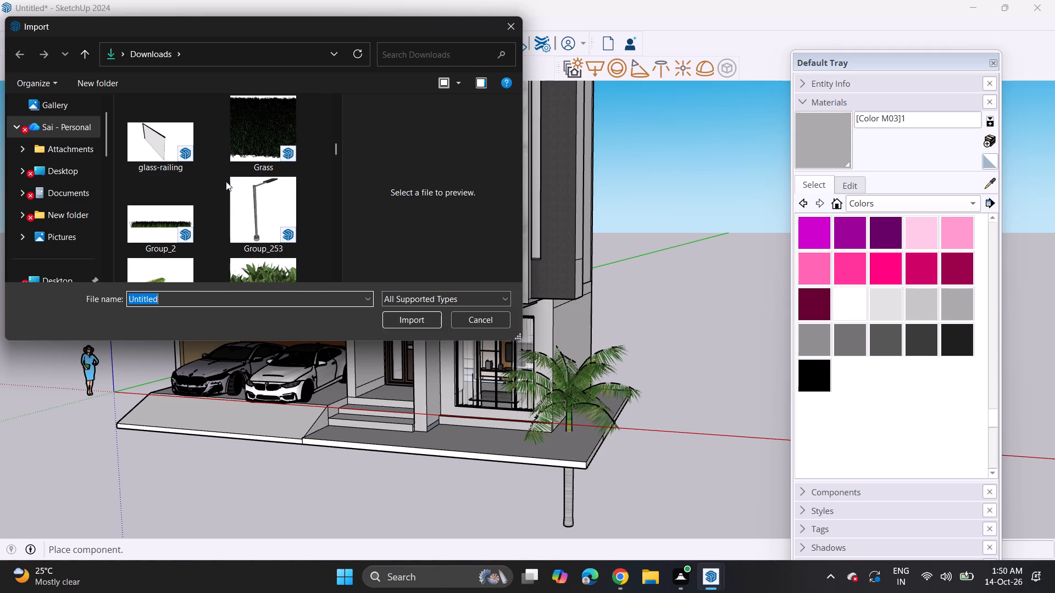
{"action": "left_click", "coordinate": [260, 126]}
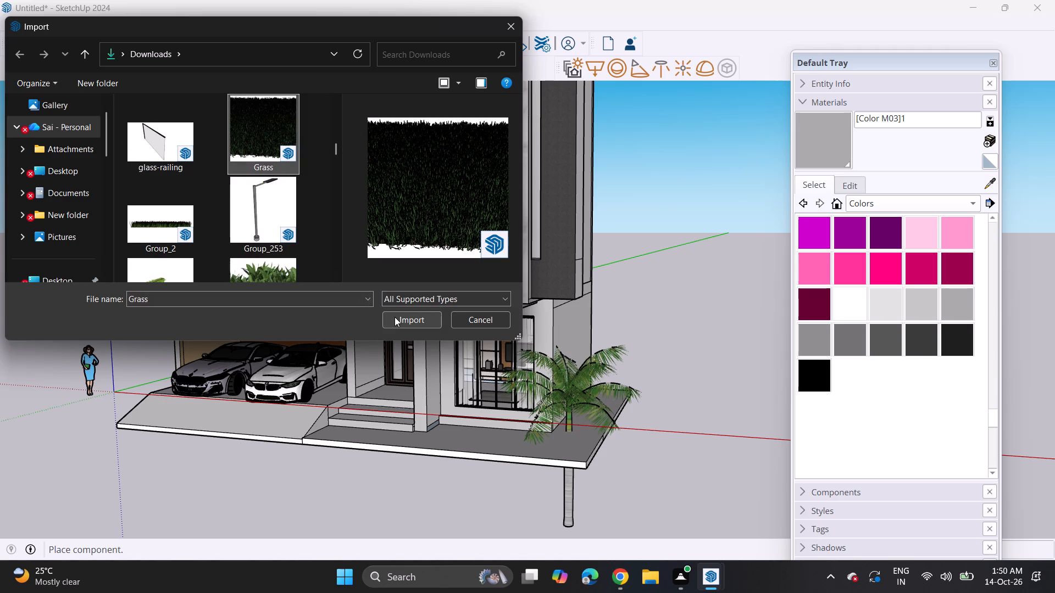
{"action": "left_click", "coordinate": [395, 317]}
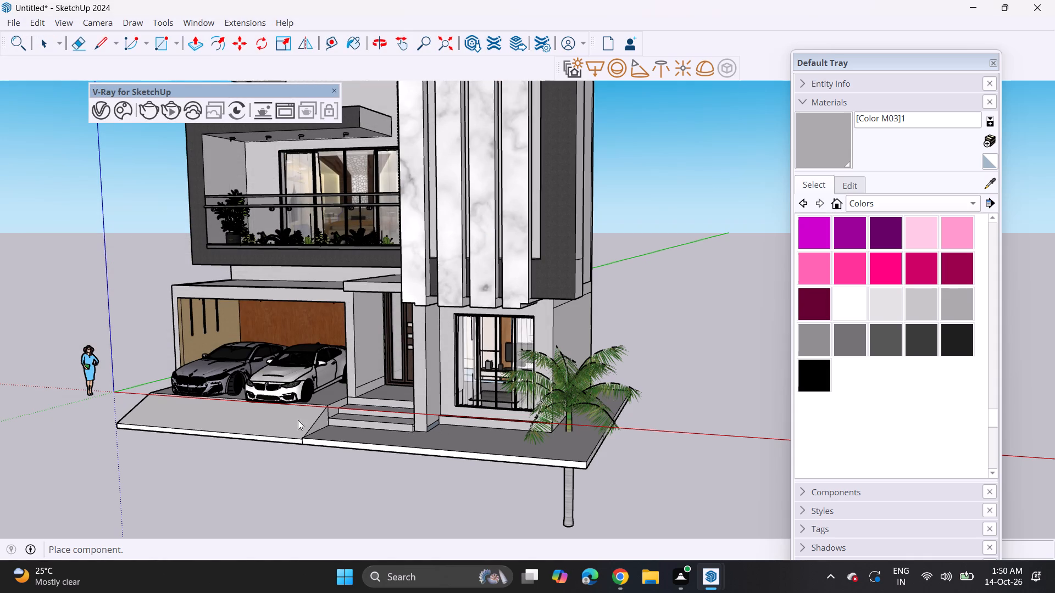
{"action": "left_click", "coordinate": [642, 314]}
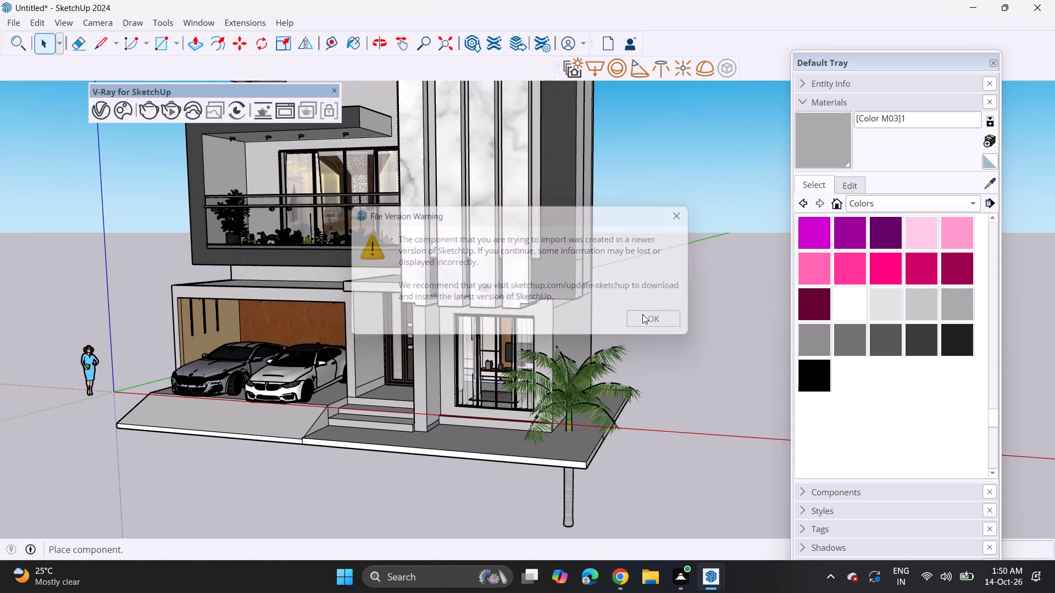
Place the grass patch on the front paving below the ground-floor window, beside the entrance steps.
{"action": "middle_click_drag", "start_coordinate": [382, 400], "coordinate": [557, 456]}
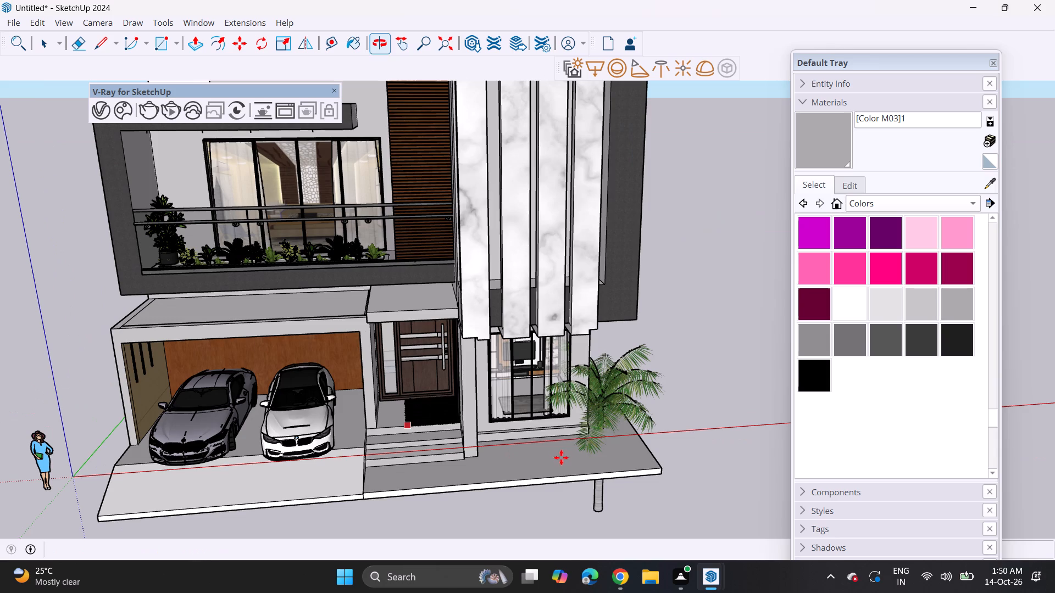
{"action": "left_click", "coordinate": [481, 465]}
{"action": "middle_click_drag", "start_coordinate": [562, 450], "coordinate": [388, 467]}
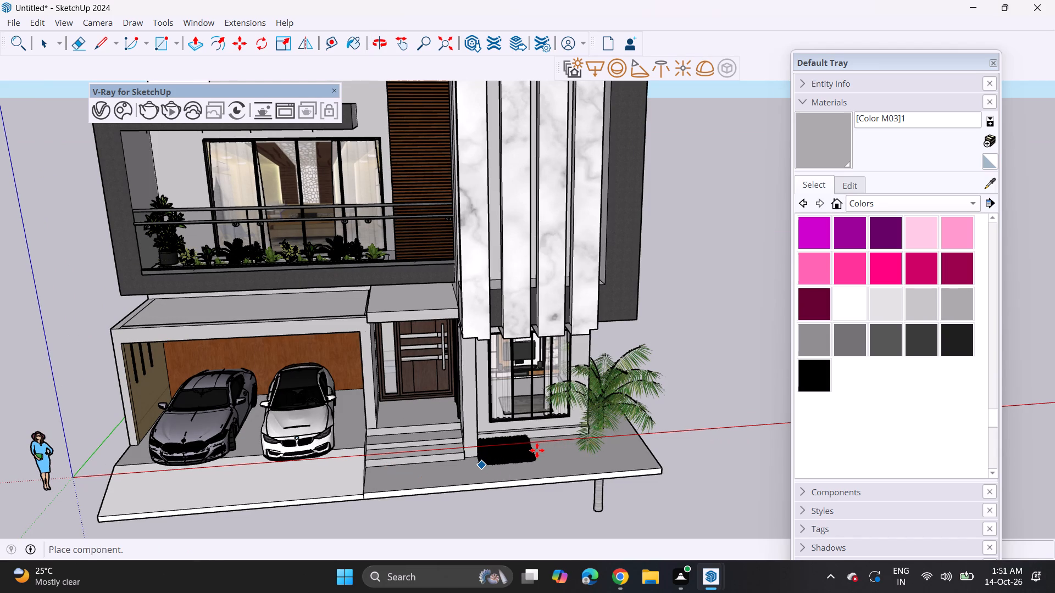
Scale the grass patch along the red axis so it stretches below the ground-floor window to the palm tree, and deselect it.
{"action": "scroll", "coordinate": [537, 450], "scroll_direction": "down", "scroll_amount": 3}
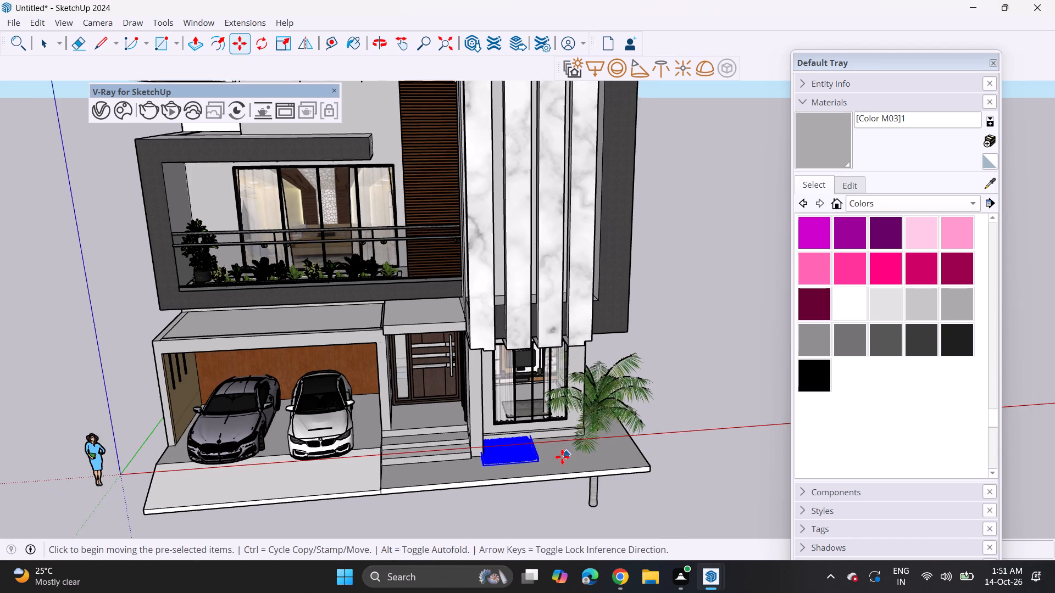
{"action": "middle_click_drag", "start_coordinate": [562, 457], "coordinate": [355, 438]}
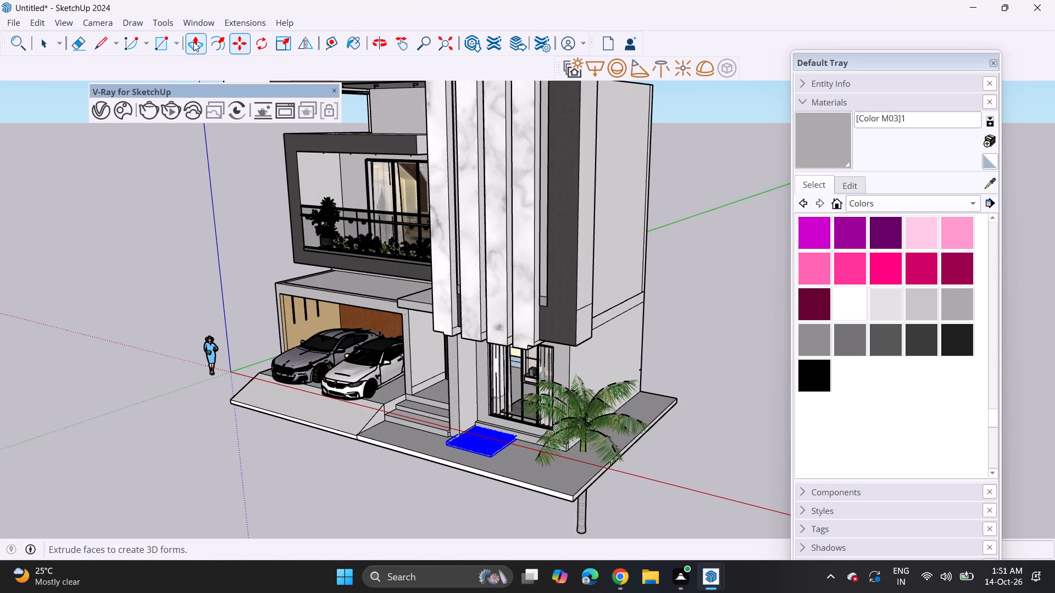
{"action": "left_click", "coordinate": [285, 43]}
{"action": "scroll", "coordinate": [529, 480], "scroll_direction": "up", "scroll_amount": 2}
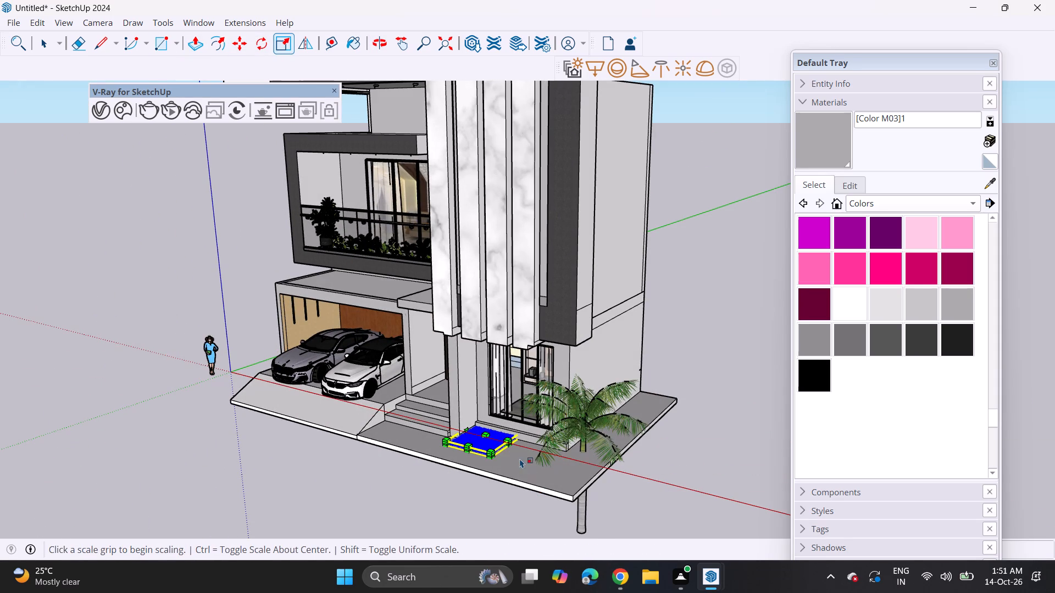
{"action": "scroll", "coordinate": [520, 458], "scroll_direction": "up", "scroll_amount": 11}
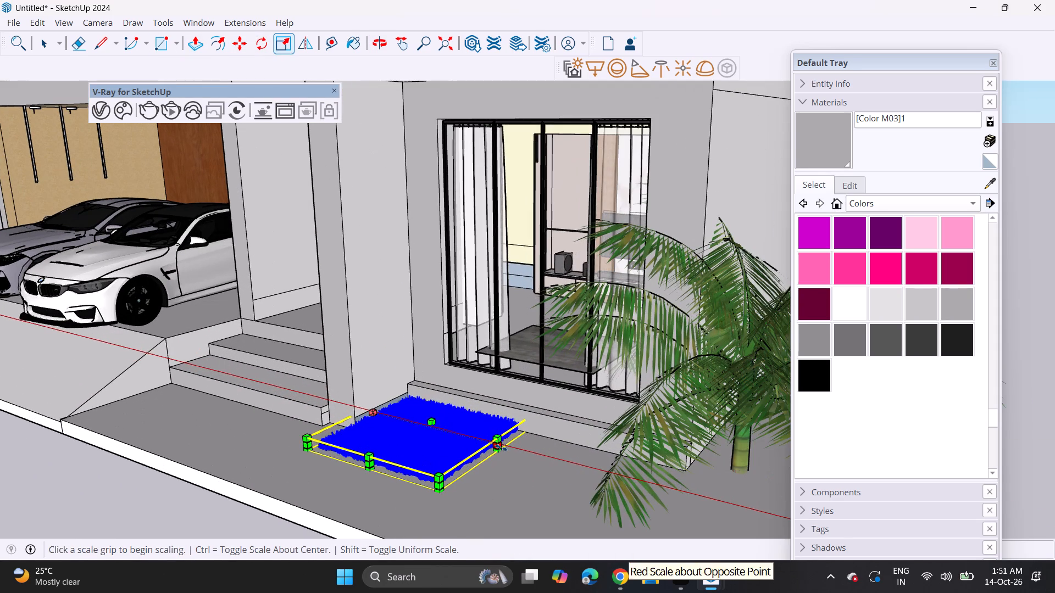
{"action": "left_click", "coordinate": [501, 447]}
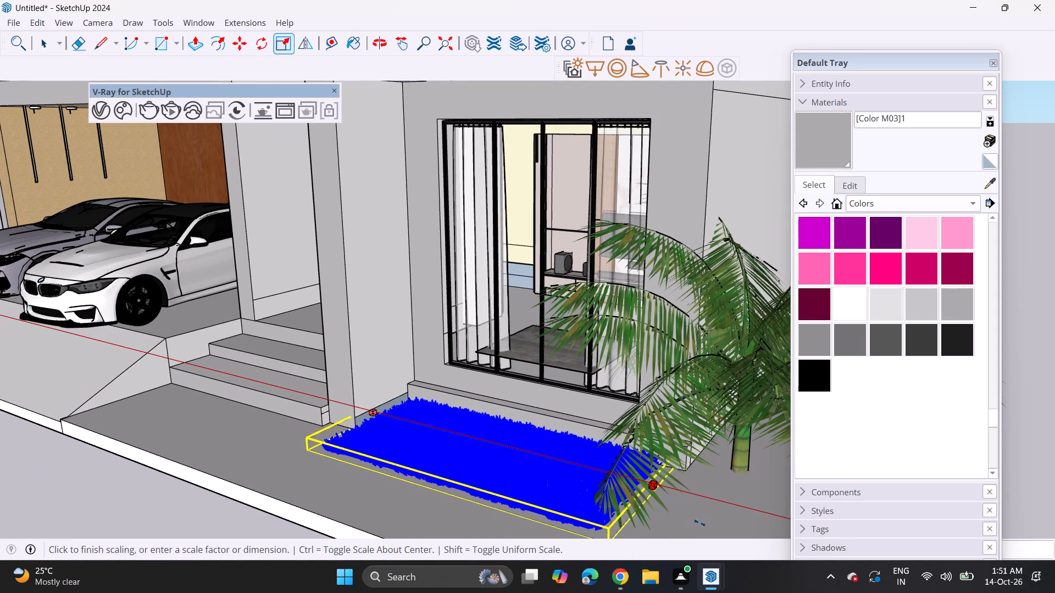
{"action": "left_click", "coordinate": [778, 545]}
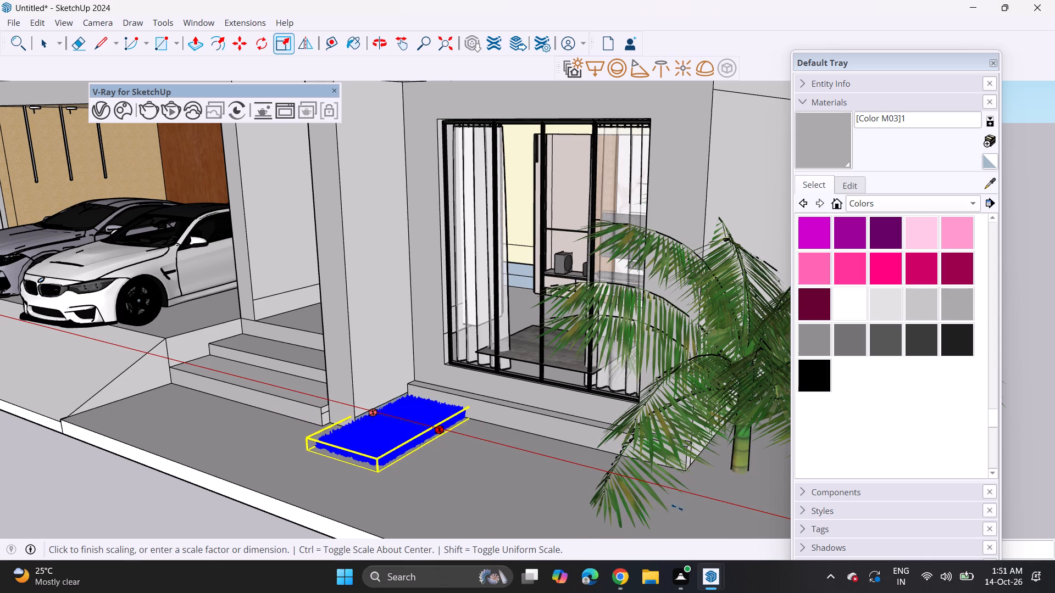
{"action": "left_click", "coordinate": [754, 532]}
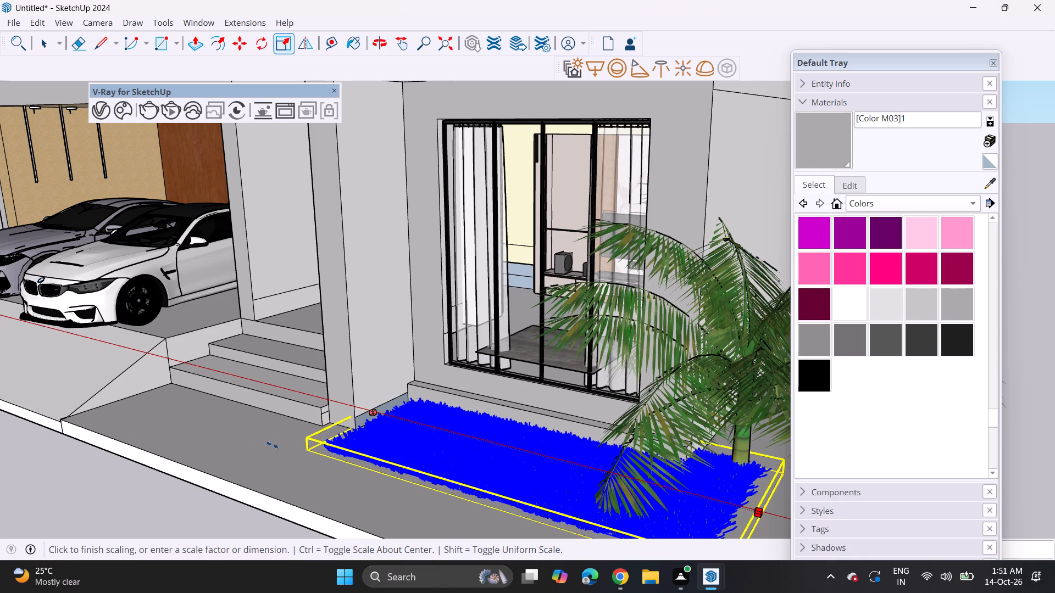
{"action": "key", "text": "space"}
{"action": "left_click", "coordinate": [162, 481]}
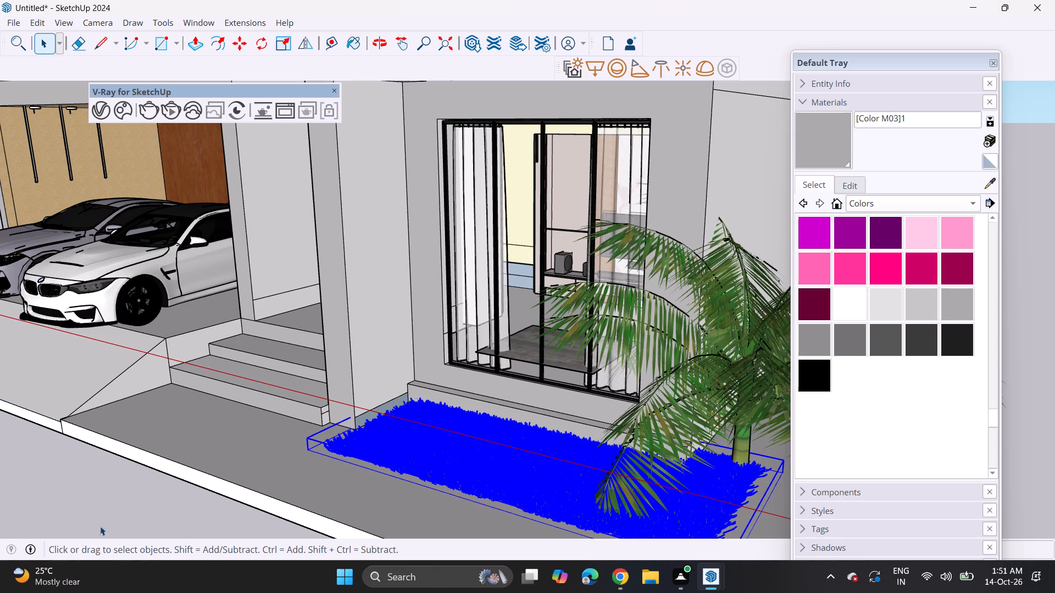
{"action": "scroll", "coordinate": [64, 516], "scroll_direction": "down", "scroll_amount": 9}
{"action": "middle_click_drag", "start_coordinate": [75, 493], "coordinate": [260, 432]}
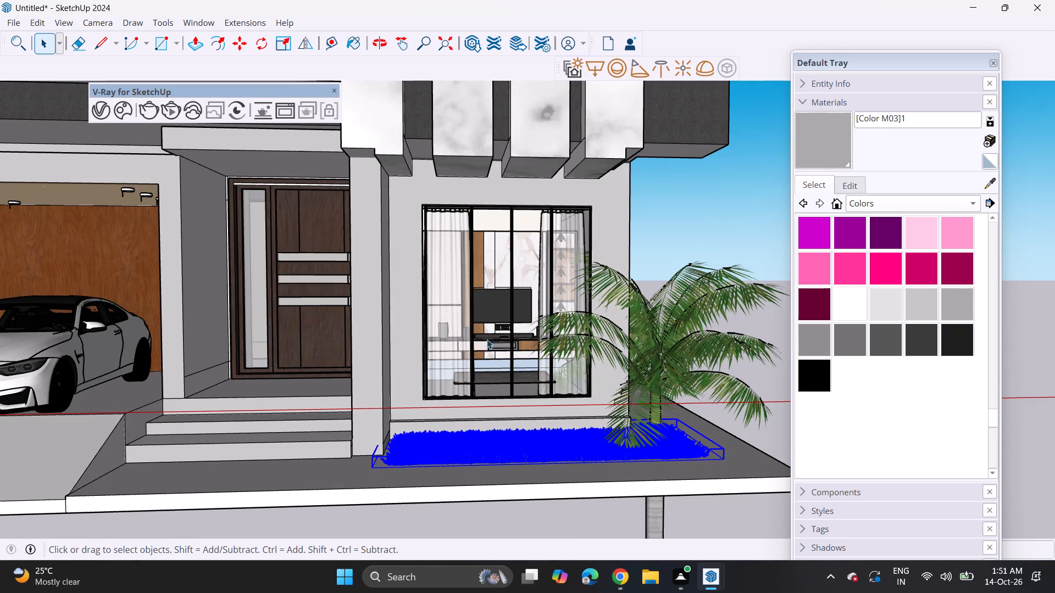
{"action": "left_click", "coordinate": [679, 245]}
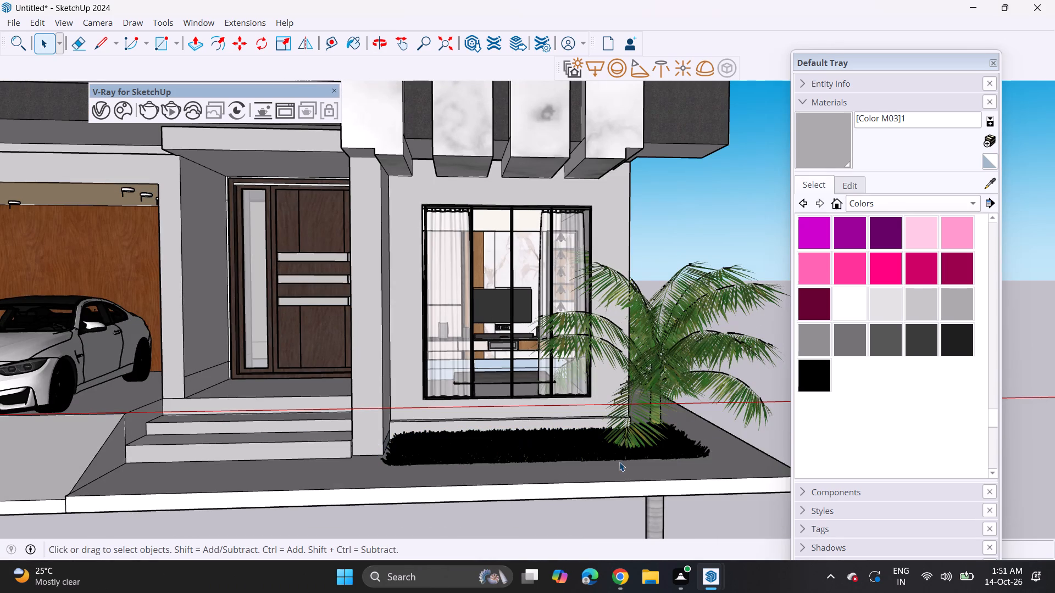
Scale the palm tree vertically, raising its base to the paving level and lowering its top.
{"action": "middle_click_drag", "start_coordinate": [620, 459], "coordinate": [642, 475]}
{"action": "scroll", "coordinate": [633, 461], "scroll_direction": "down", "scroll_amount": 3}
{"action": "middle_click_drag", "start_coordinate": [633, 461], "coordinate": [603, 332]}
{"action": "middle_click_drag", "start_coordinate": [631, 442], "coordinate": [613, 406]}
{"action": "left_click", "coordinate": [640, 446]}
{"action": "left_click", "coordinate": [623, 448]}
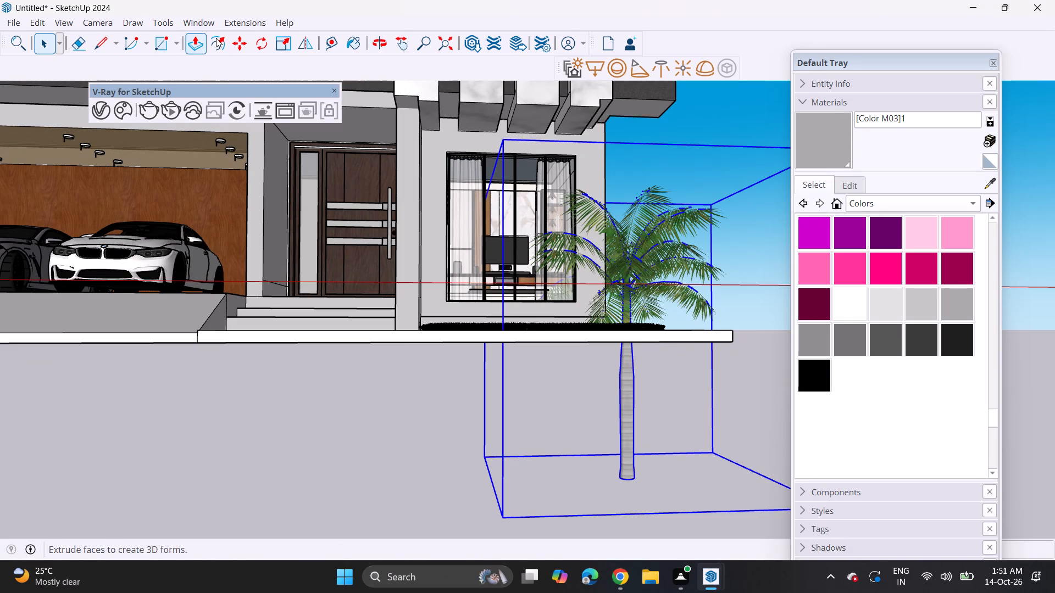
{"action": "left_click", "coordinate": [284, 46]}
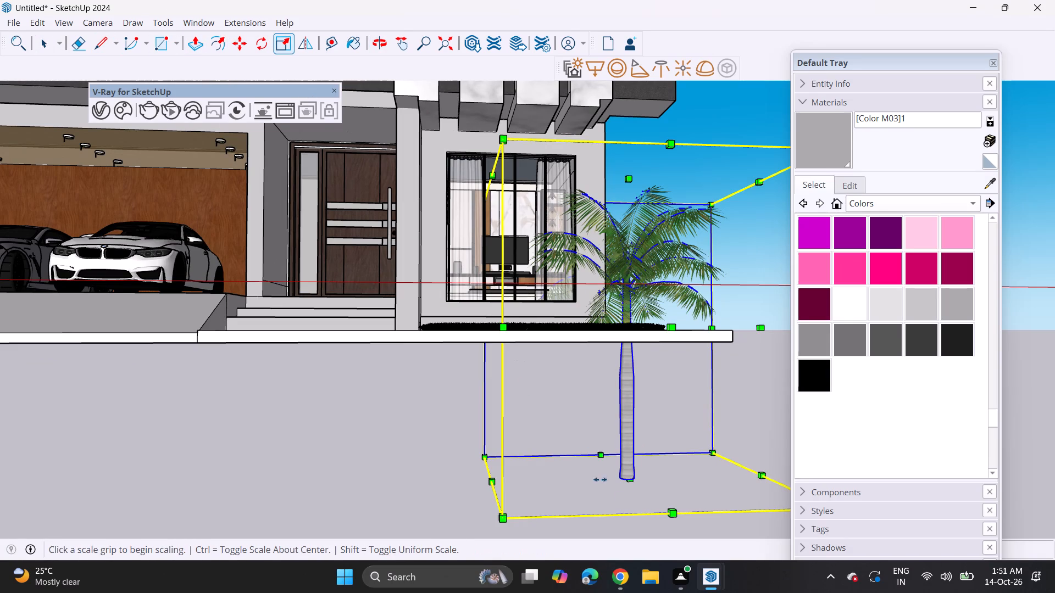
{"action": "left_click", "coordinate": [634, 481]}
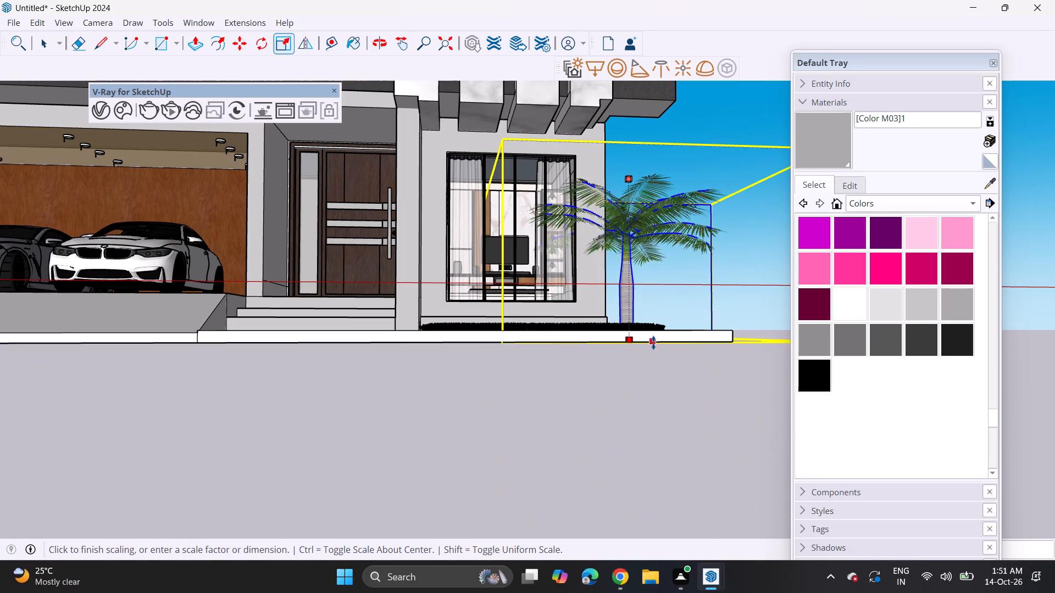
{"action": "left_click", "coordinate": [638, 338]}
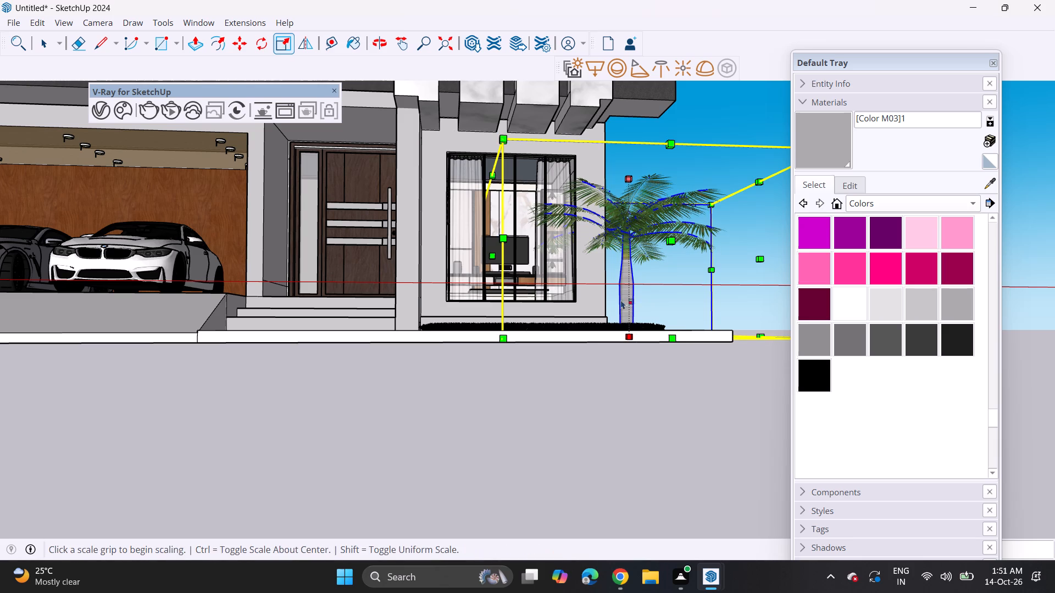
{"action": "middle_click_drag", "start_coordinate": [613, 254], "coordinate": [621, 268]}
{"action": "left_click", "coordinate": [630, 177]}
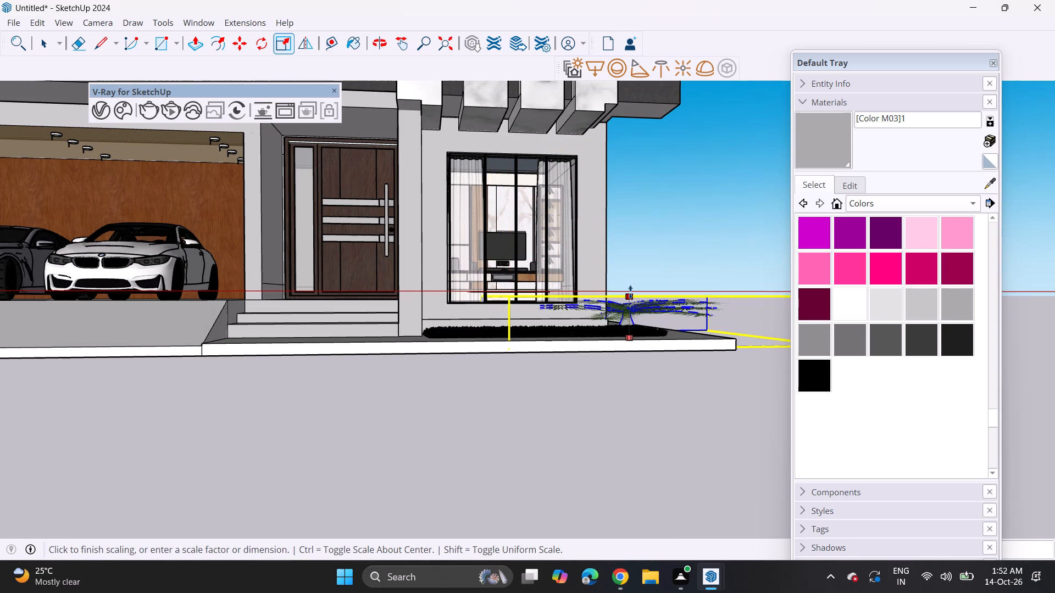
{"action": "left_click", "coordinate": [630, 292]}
Delete the palm tree from the villa's front corner.
{"action": "middle_click_drag", "start_coordinate": [630, 273], "coordinate": [634, 398]}
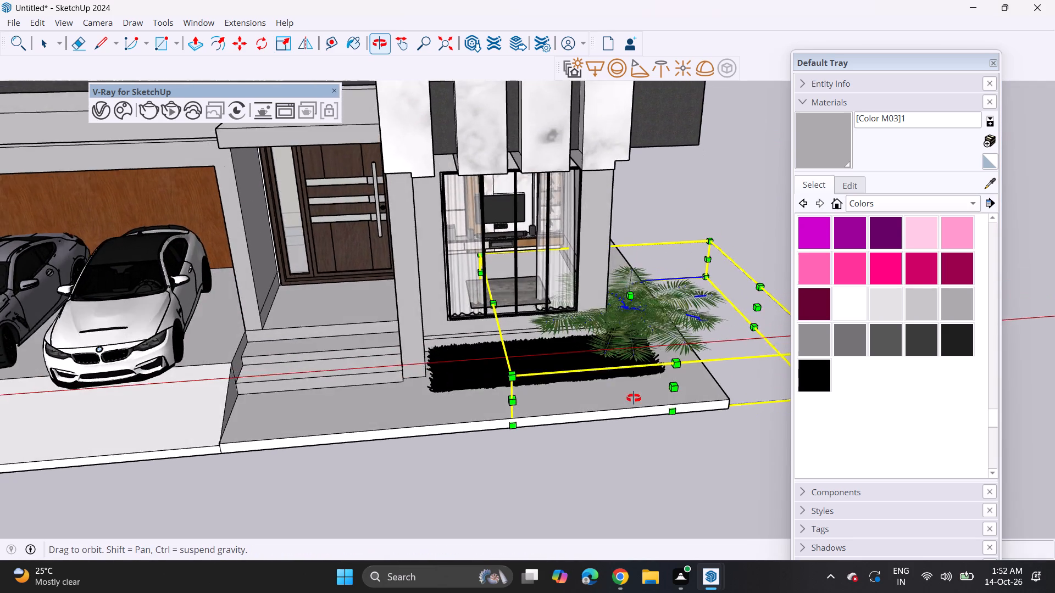
{"action": "middle_click_drag", "start_coordinate": [634, 398], "coordinate": [584, 416]}
{"action": "key", "text": "Delete"}
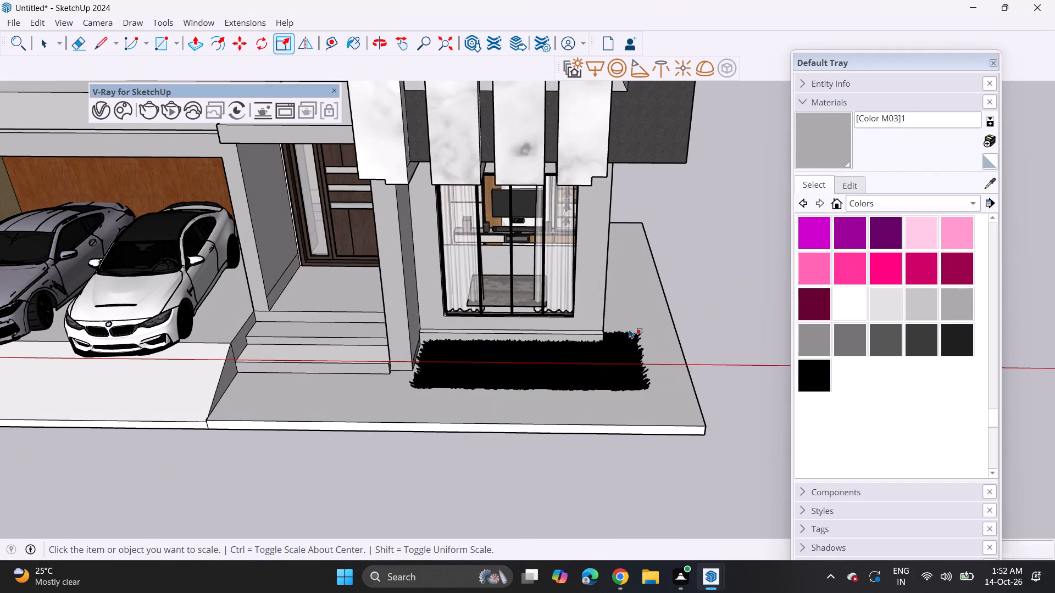
Look through the models in the Downloads folder for a replacement plant, previewing the potted plant "01".
{"action": "left_click", "coordinate": [15, 24]}
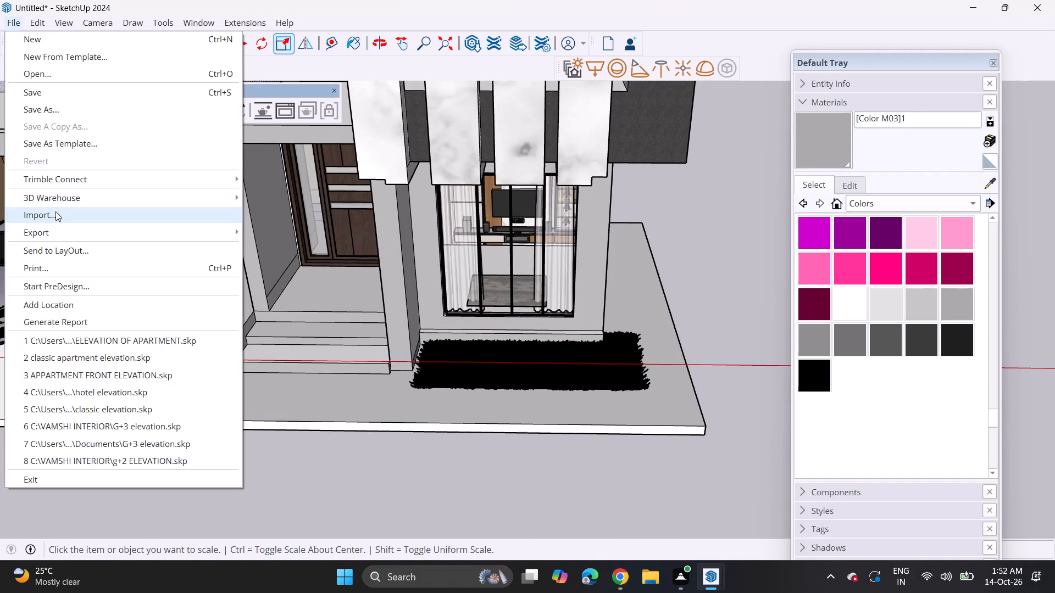
{"action": "left_click", "coordinate": [55, 211]}
{"action": "scroll", "coordinate": [188, 203], "scroll_direction": "down", "scroll_amount": 10}
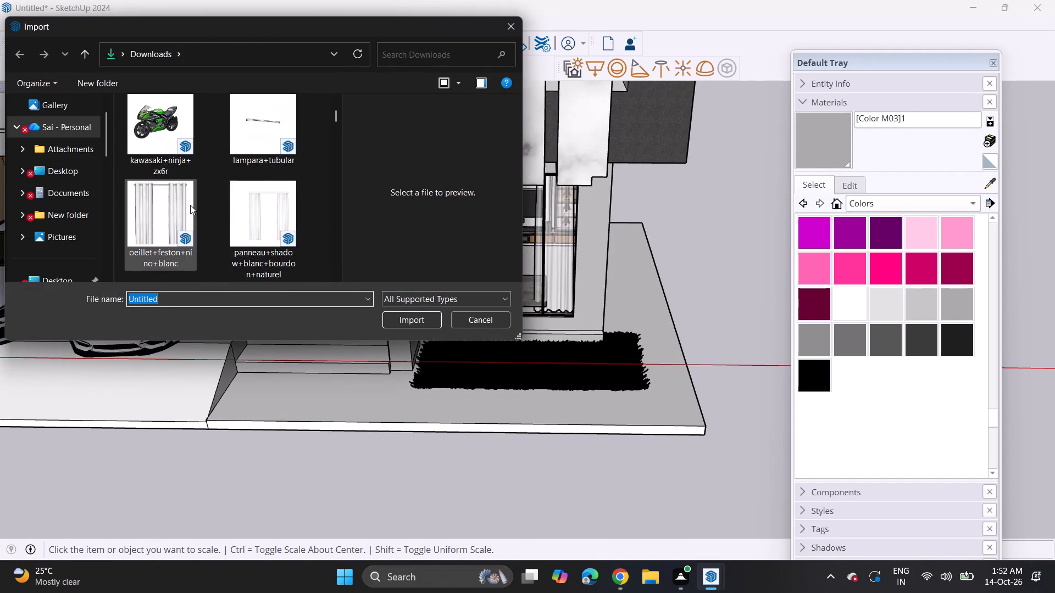
{"action": "scroll", "coordinate": [190, 205], "scroll_direction": "down", "scroll_amount": 9}
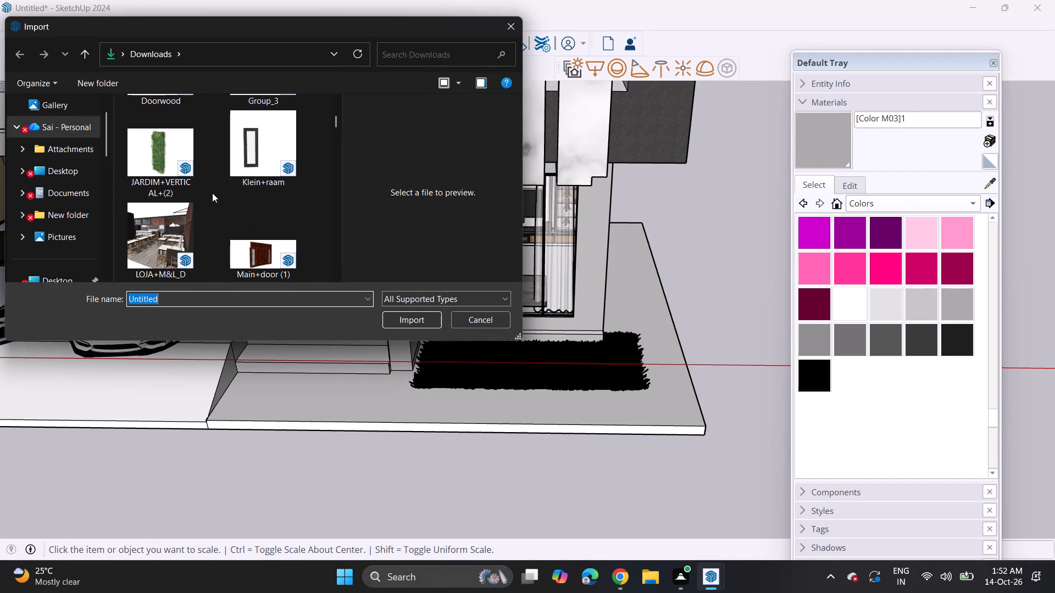
{"action": "scroll", "coordinate": [212, 193], "scroll_direction": "down", "scroll_amount": 7}
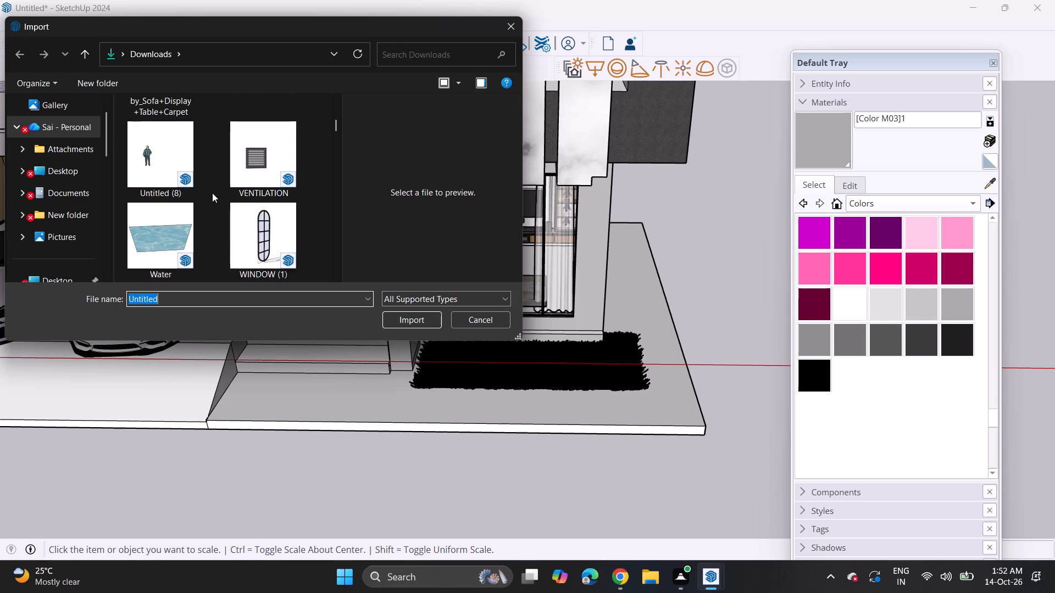
{"action": "scroll", "coordinate": [212, 193], "scroll_direction": "down", "scroll_amount": 20}
{"action": "scroll", "coordinate": [210, 199], "scroll_direction": "down", "scroll_amount": 2}
{"action": "left_click", "coordinate": [141, 154]}
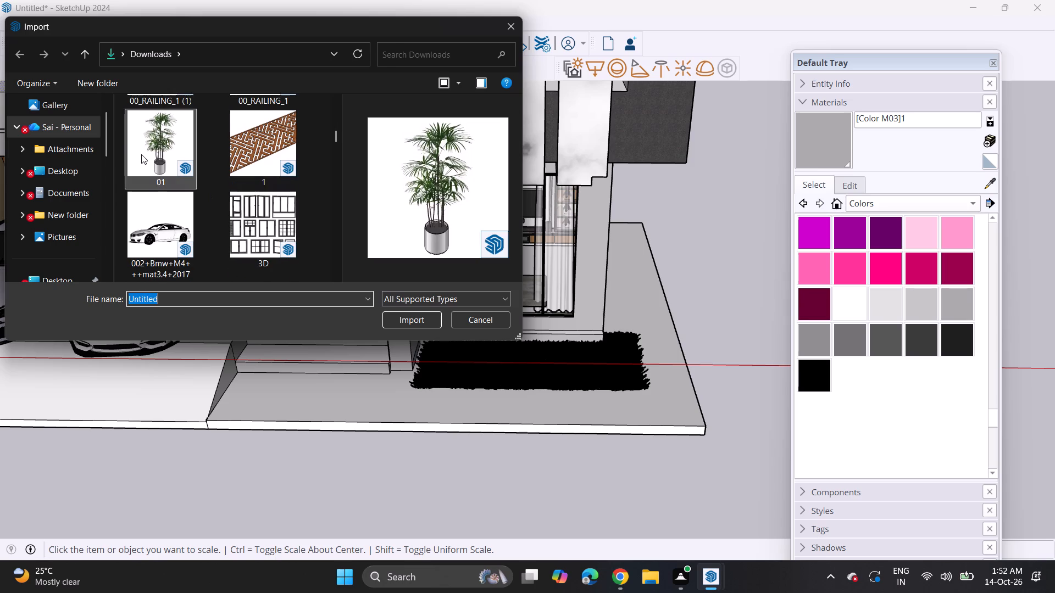
Import the plant model "Flora+17" from the Downloads folder.
{"action": "scroll", "coordinate": [250, 194], "scroll_direction": "down", "scroll_amount": 5}
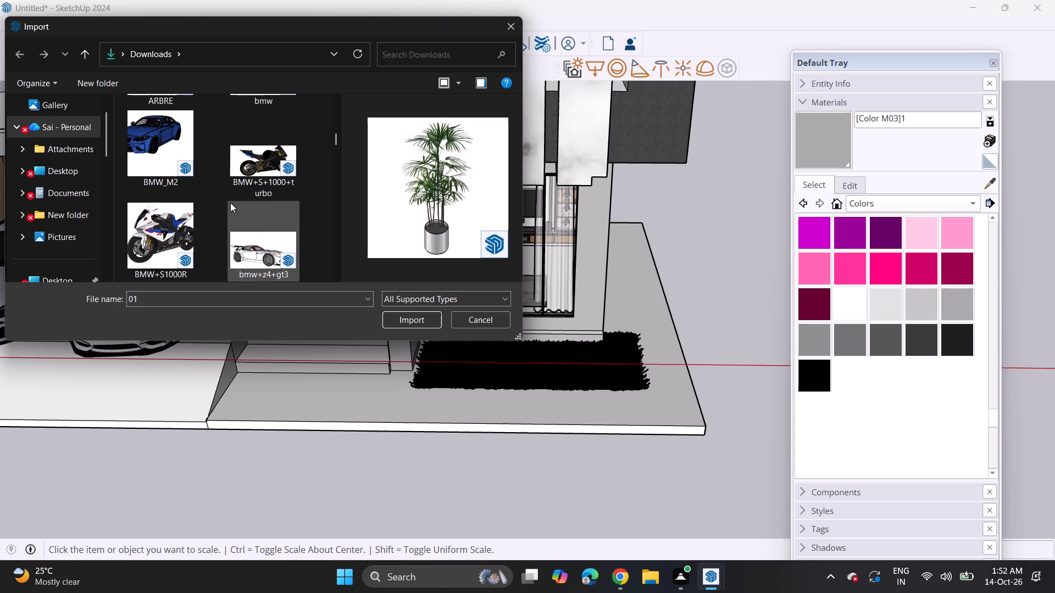
{"action": "scroll", "coordinate": [230, 203], "scroll_direction": "down", "scroll_amount": 5}
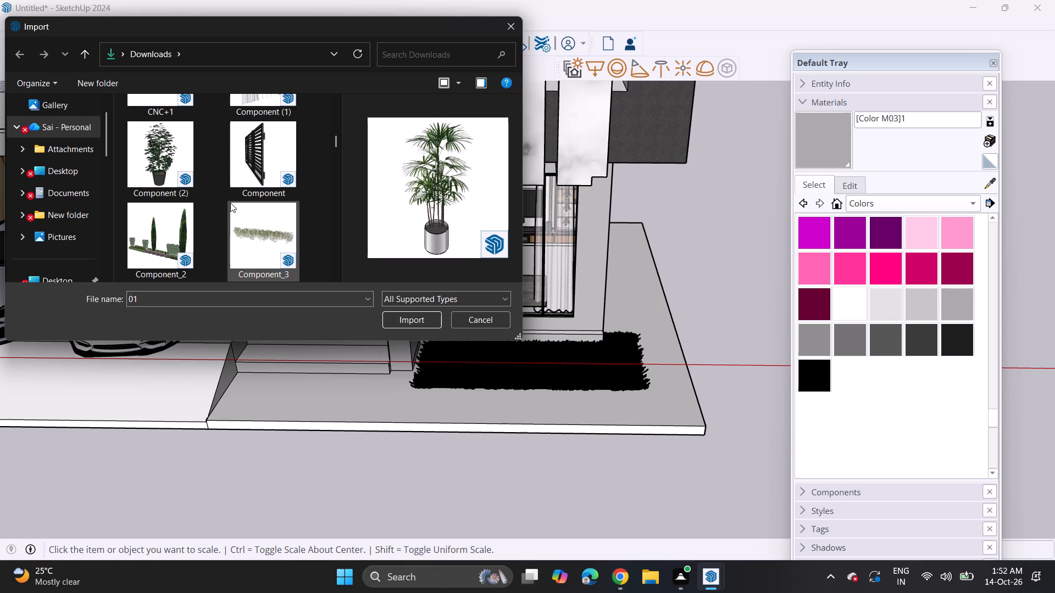
{"action": "scroll", "coordinate": [230, 203], "scroll_direction": "down", "scroll_amount": 6}
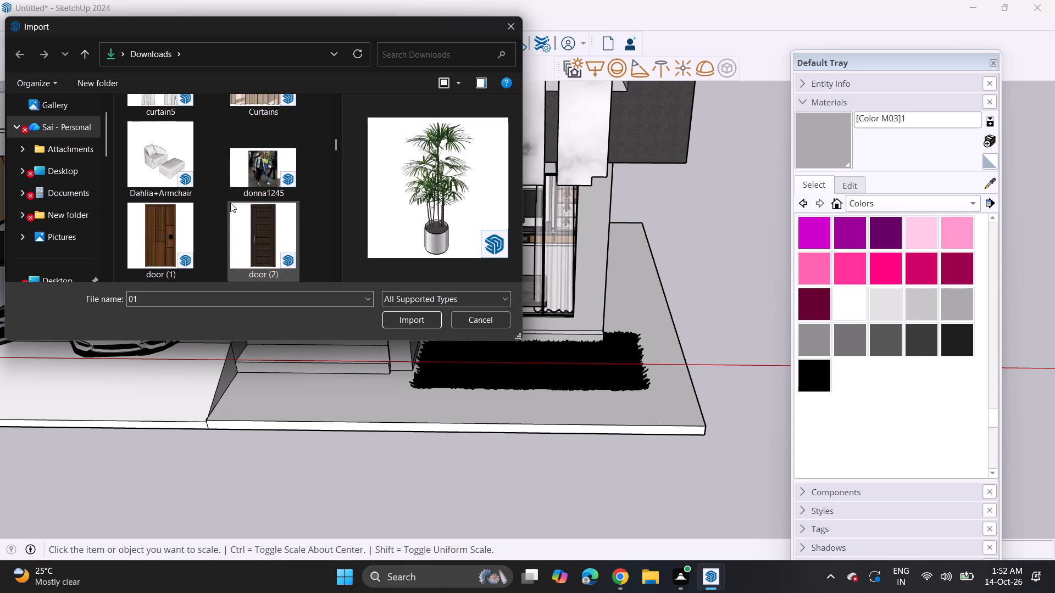
{"action": "scroll", "coordinate": [230, 203], "scroll_direction": "down", "scroll_amount": 4}
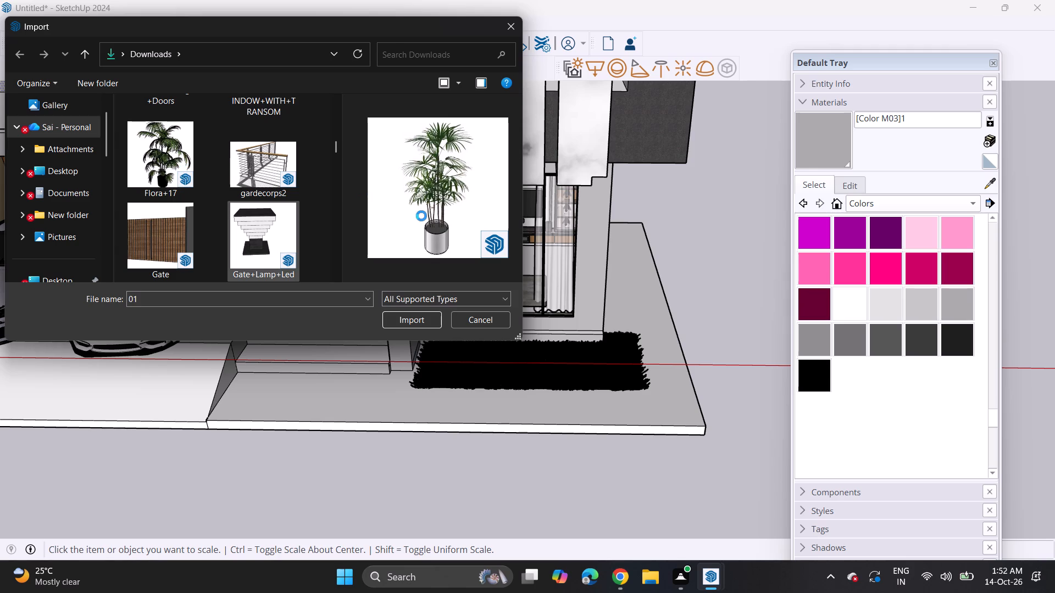
{"action": "left_click", "coordinate": [161, 159]}
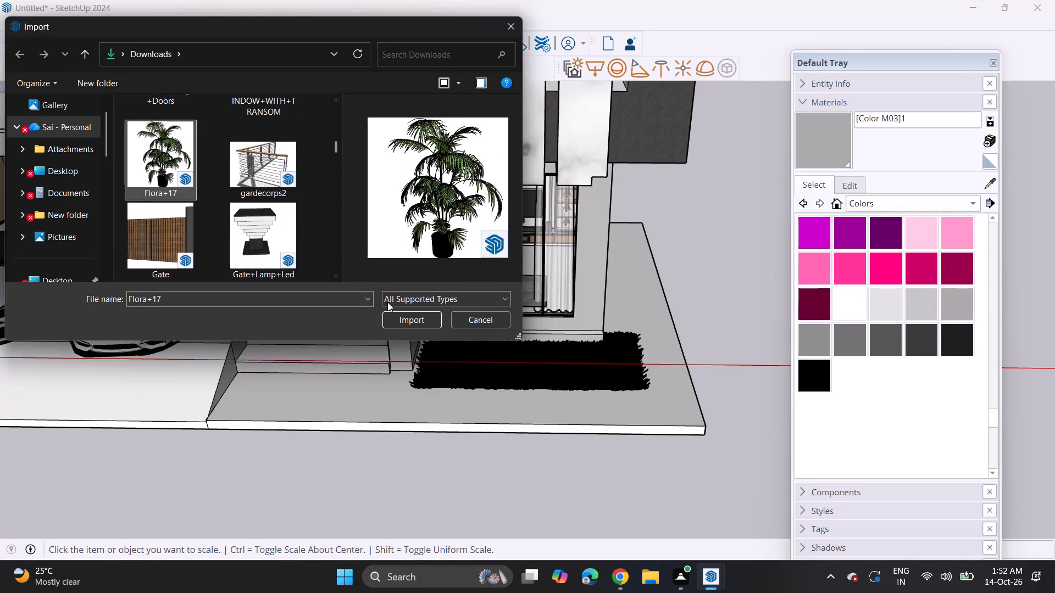
{"action": "left_click", "coordinate": [402, 317]}
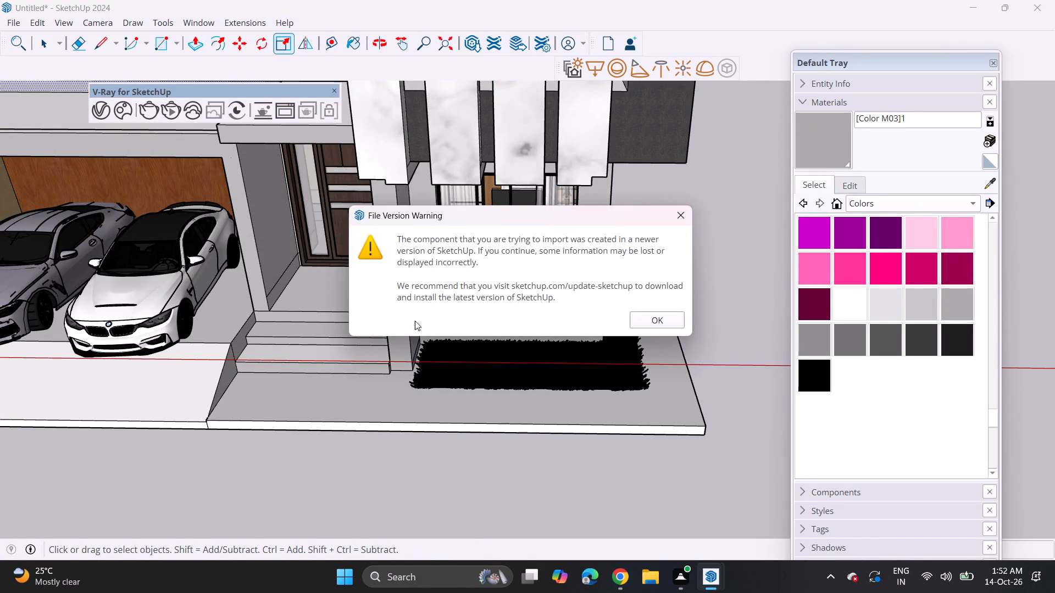
{"action": "left_click", "coordinate": [671, 321]}
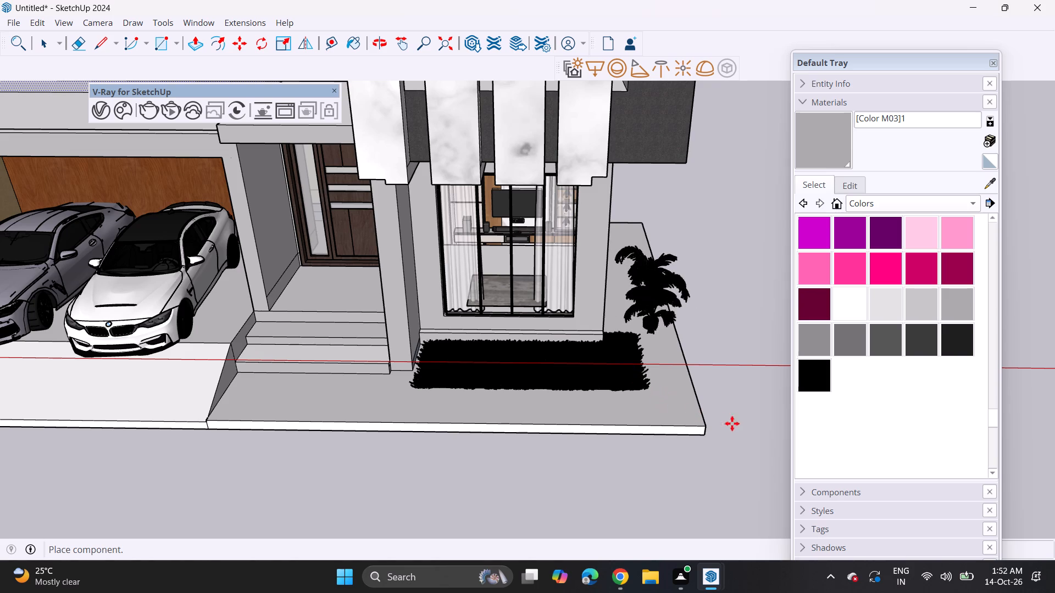
Place the Flora+17 plant and move it onto the outer end of the grass strip beside the window, leaving it deselected.
{"action": "left_click", "coordinate": [774, 395]}
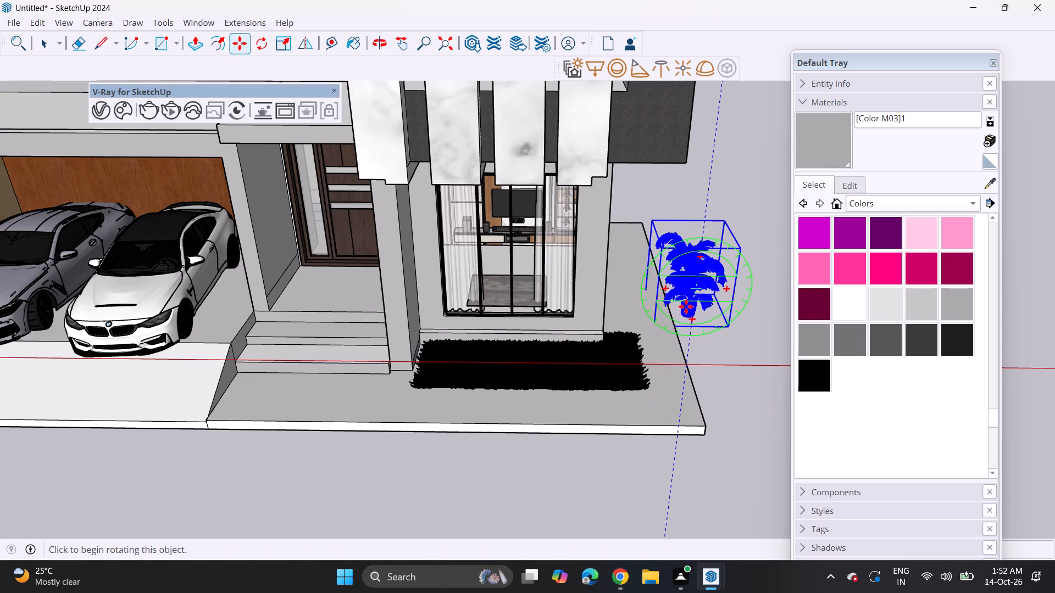
{"action": "left_click", "coordinate": [686, 306]}
{"action": "left_click", "coordinate": [688, 304]}
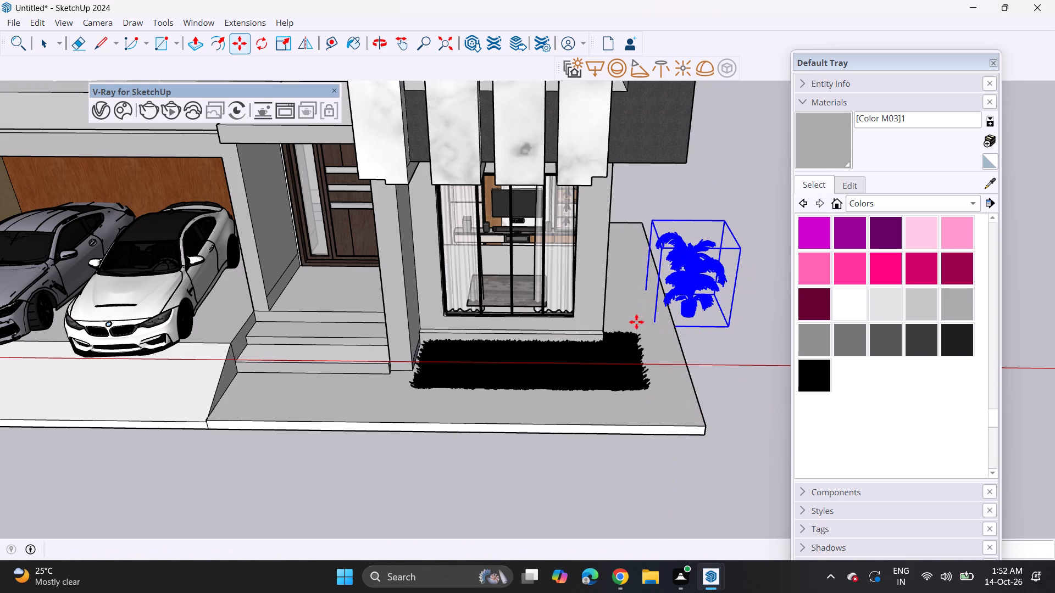
{"action": "left_click", "coordinate": [695, 298]}
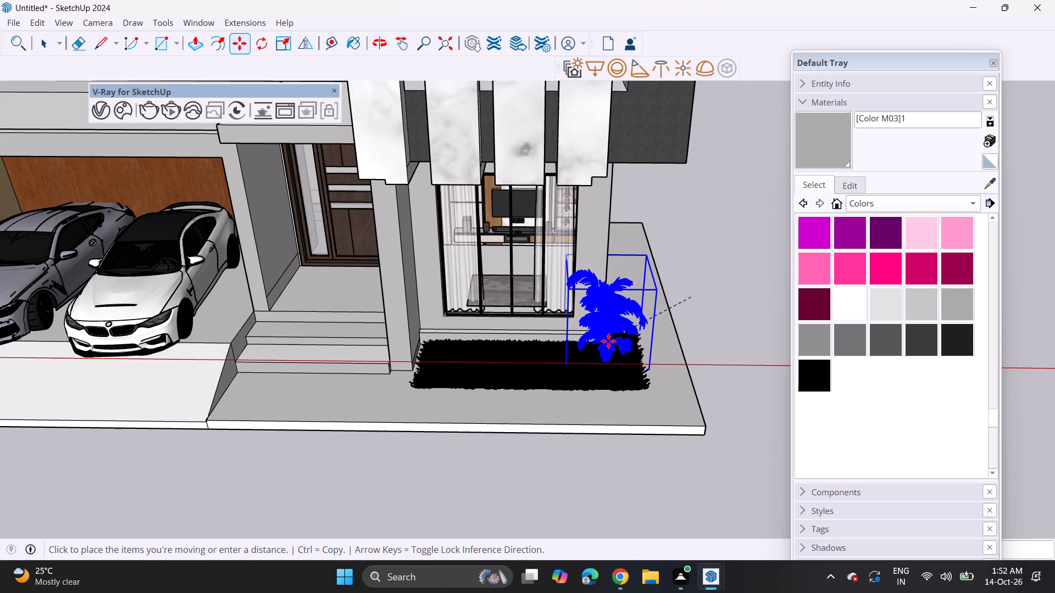
{"action": "left_click", "coordinate": [608, 341]}
{"action": "middle_click_drag", "start_coordinate": [549, 362], "coordinate": [615, 292]}
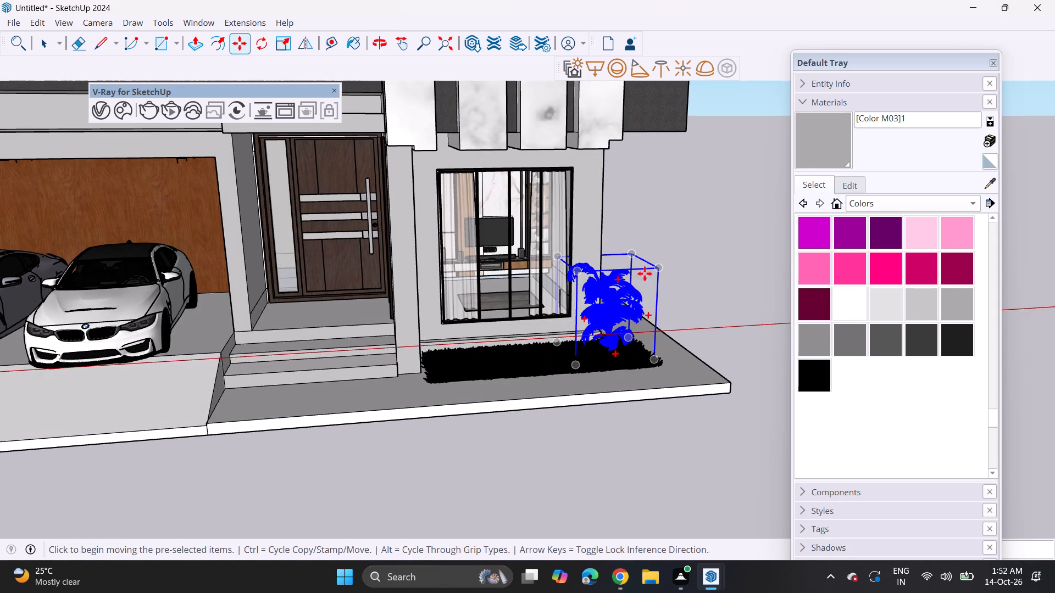
{"action": "key", "text": "space"}
{"action": "left_click", "coordinate": [686, 253]}
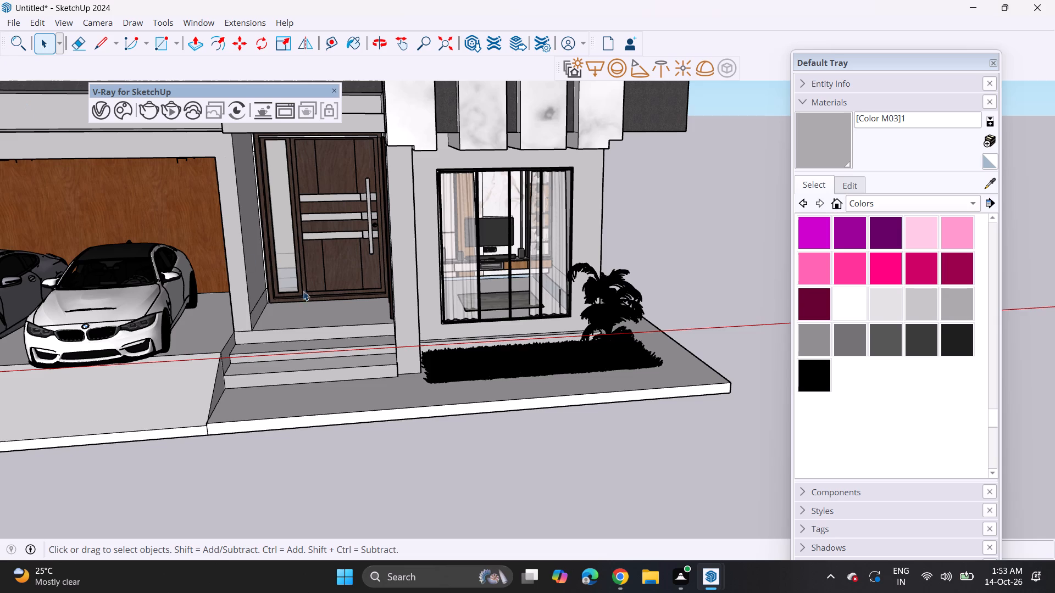
Import the leafy potted plant model "Component (2)" from the Downloads folder.
{"action": "left_click", "coordinate": [8, 21]}
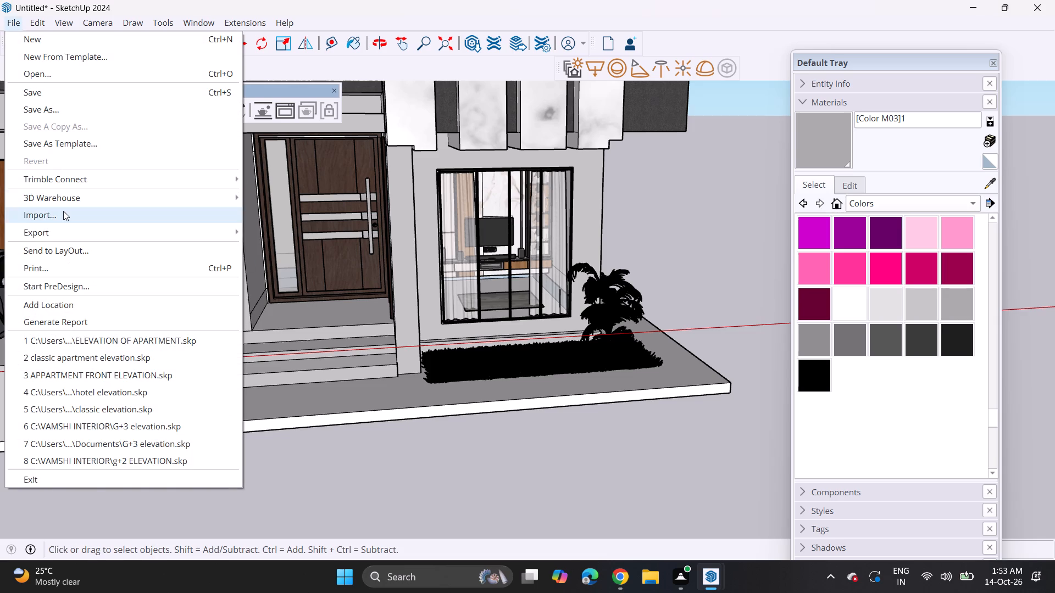
{"action": "left_click", "coordinate": [63, 211]}
{"action": "scroll", "coordinate": [164, 197], "scroll_direction": "down", "scroll_amount": 4}
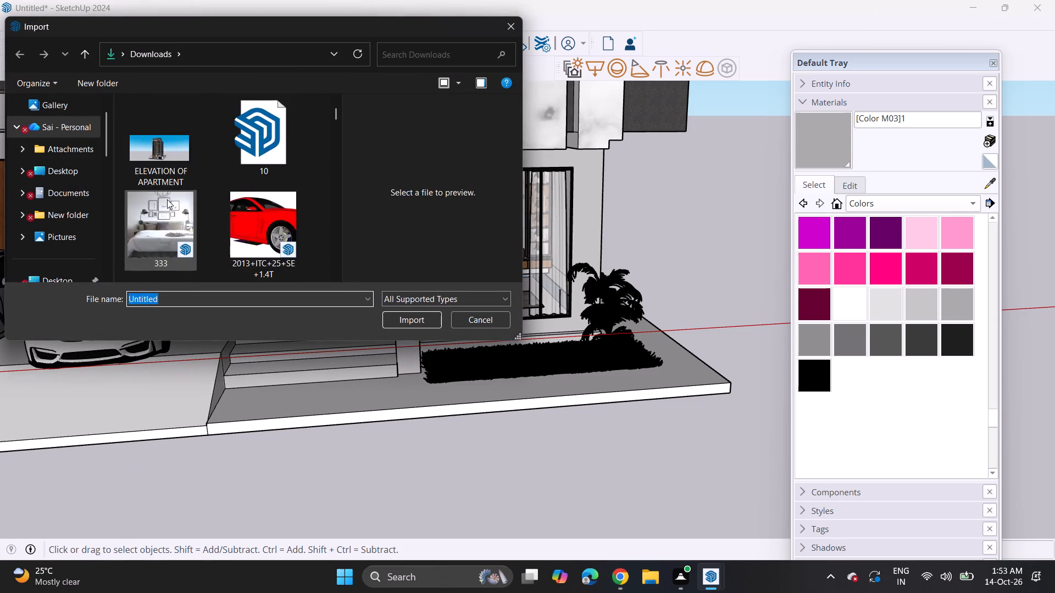
{"action": "scroll", "coordinate": [167, 199], "scroll_direction": "down", "scroll_amount": 12}
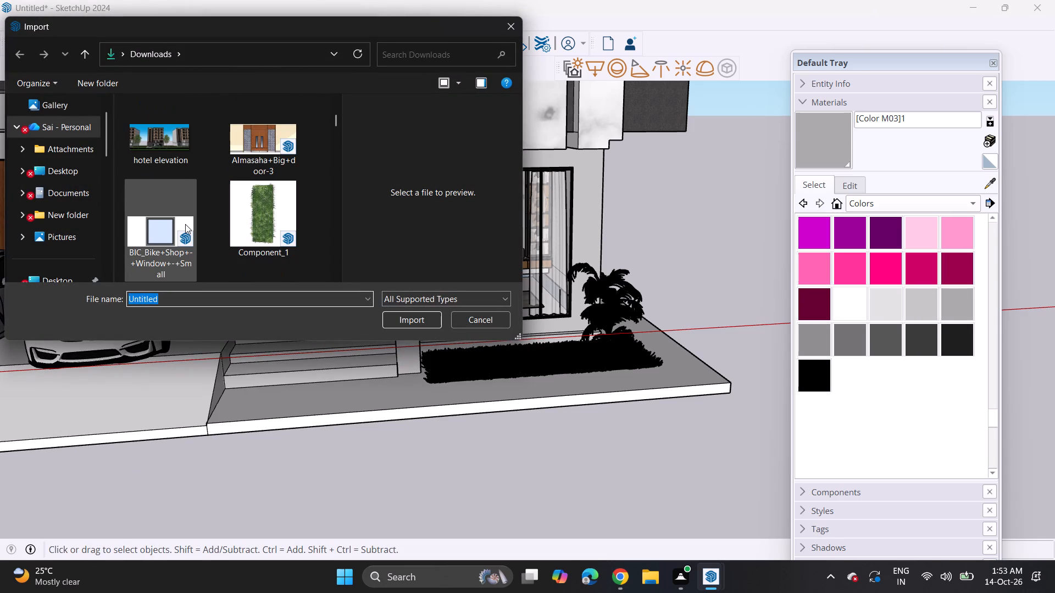
{"action": "scroll", "coordinate": [185, 224], "scroll_direction": "down", "scroll_amount": 6}
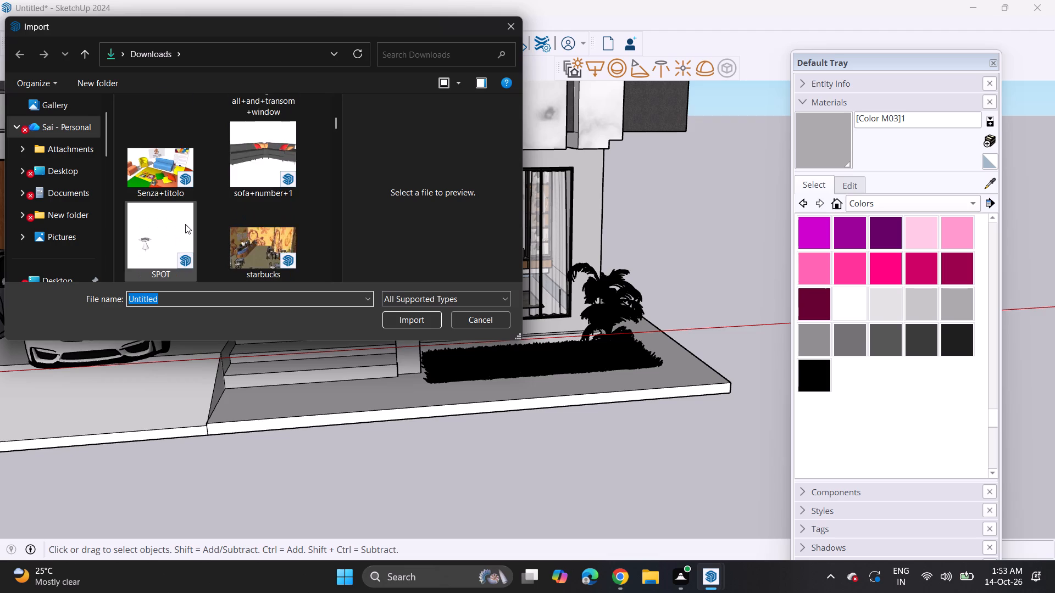
{"action": "scroll", "coordinate": [185, 224], "scroll_direction": "down", "scroll_amount": 13}
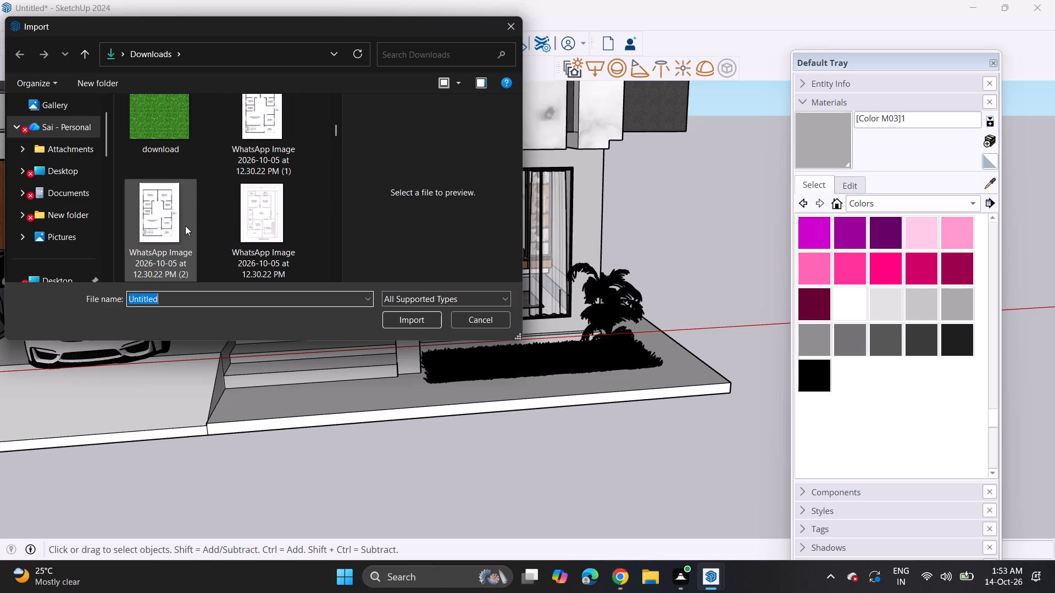
{"action": "scroll", "coordinate": [185, 226], "scroll_direction": "down", "scroll_amount": 14}
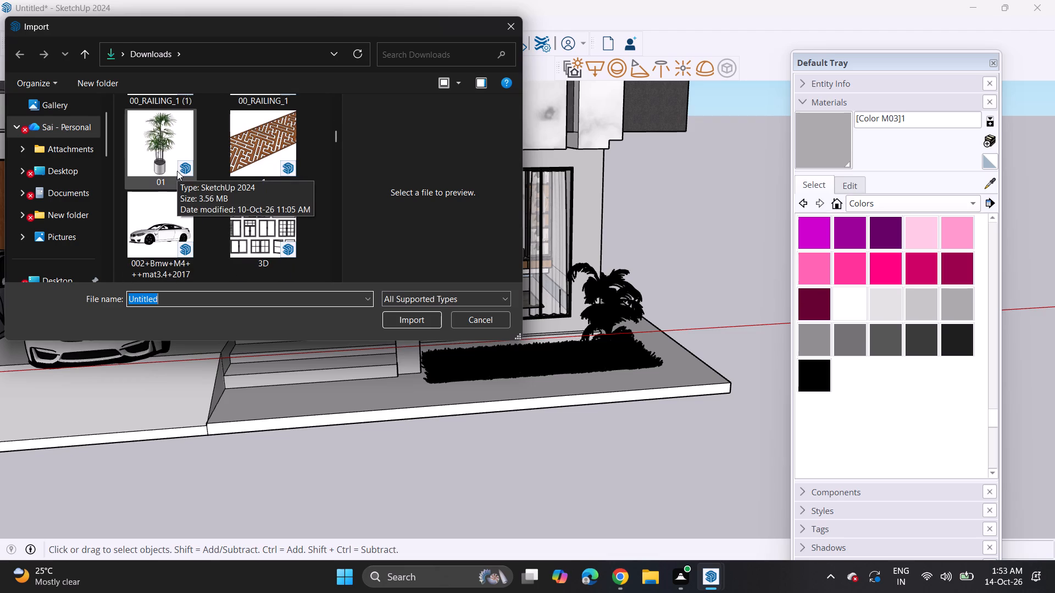
{"action": "scroll", "coordinate": [136, 181], "scroll_direction": "down", "scroll_amount": 4}
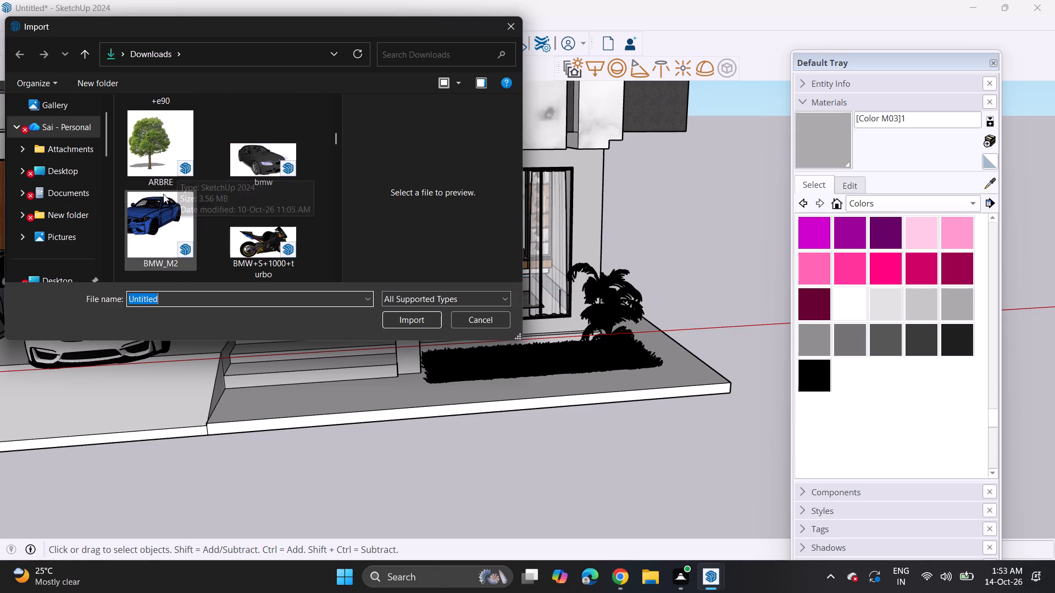
{"action": "scroll", "coordinate": [166, 194], "scroll_direction": "down", "scroll_amount": 5}
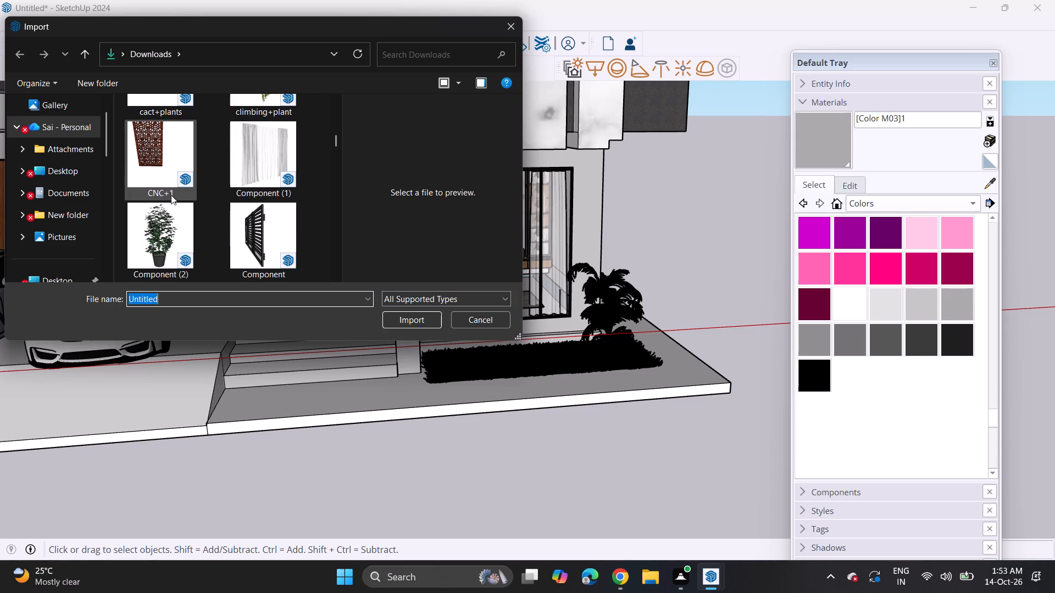
{"action": "scroll", "coordinate": [171, 195], "scroll_direction": "up", "scroll_amount": 2}
{"action": "scroll", "coordinate": [192, 182], "scroll_direction": "down", "scroll_amount": 2}
{"action": "left_click", "coordinate": [158, 226]}
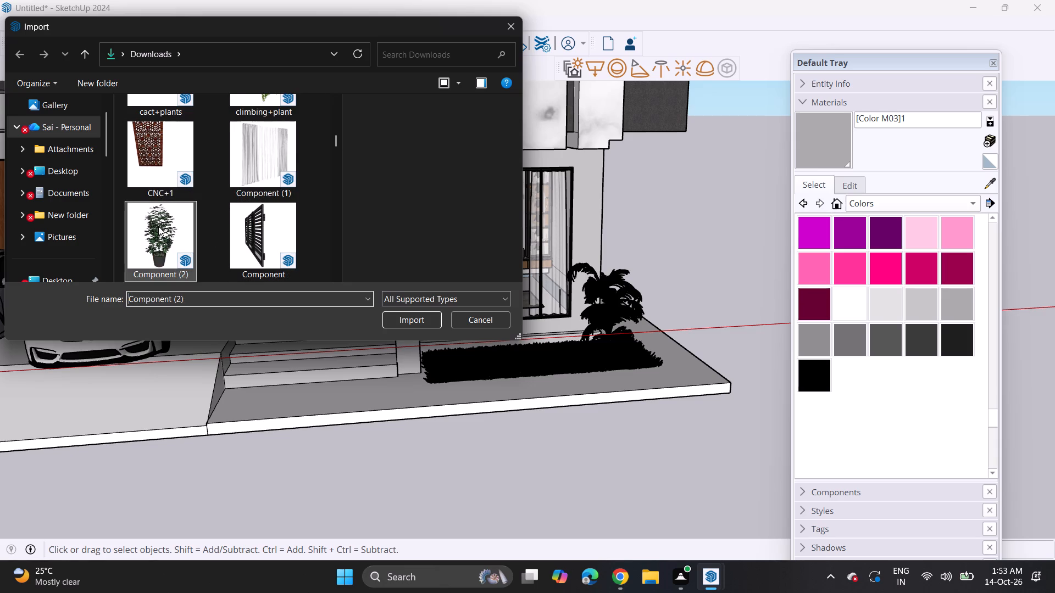
{"action": "left_click", "coordinate": [415, 324]}
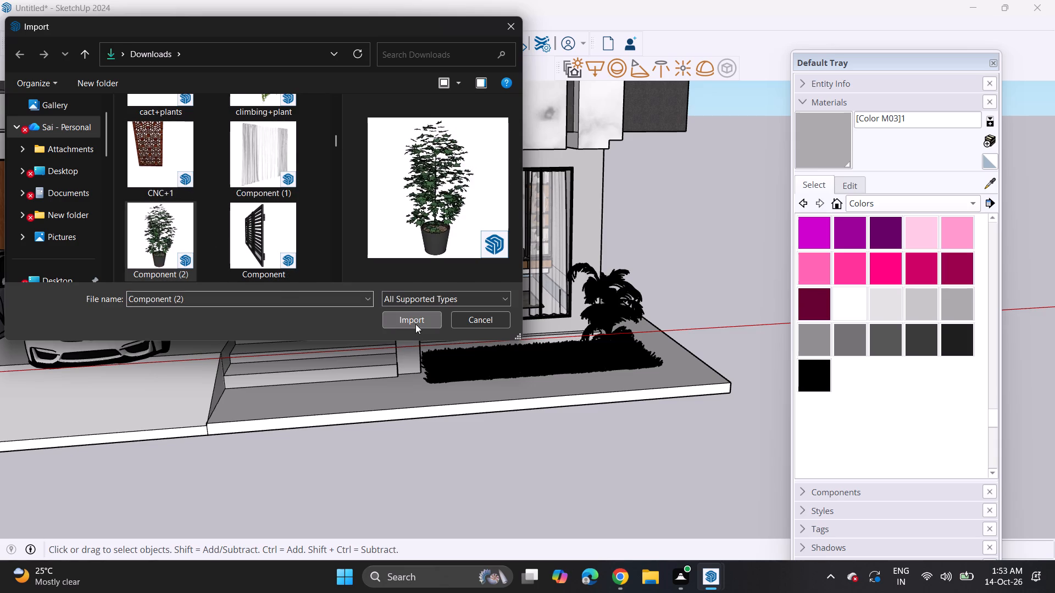
{"action": "left_click", "coordinate": [665, 325]}
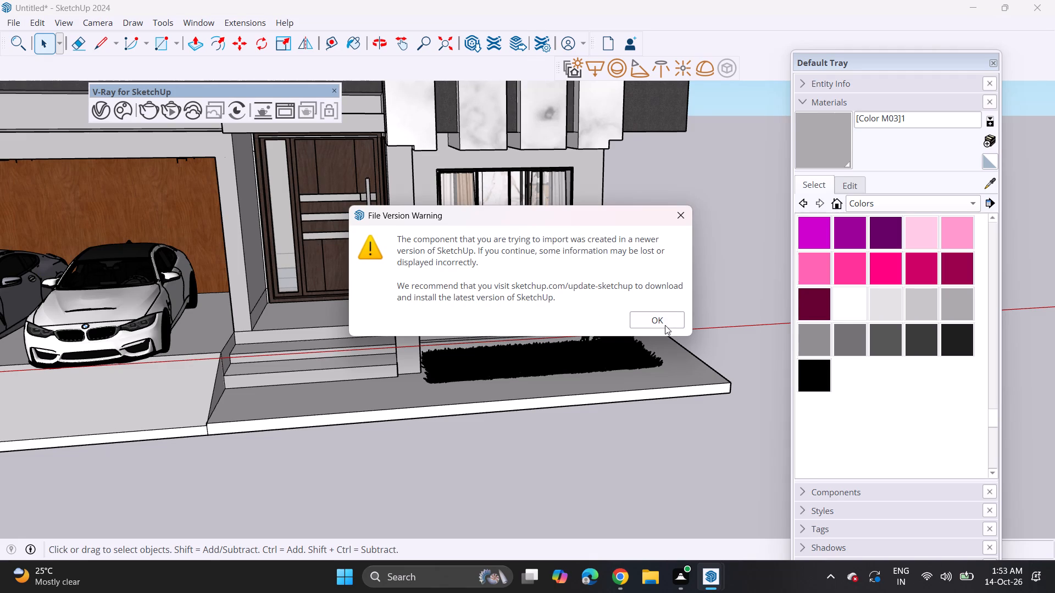
Place the potted plant in front of the villa and scale it down uniformly to a small entrance-size pot plant.
{"action": "scroll", "coordinate": [385, 358], "scroll_direction": "down", "scroll_amount": 17}
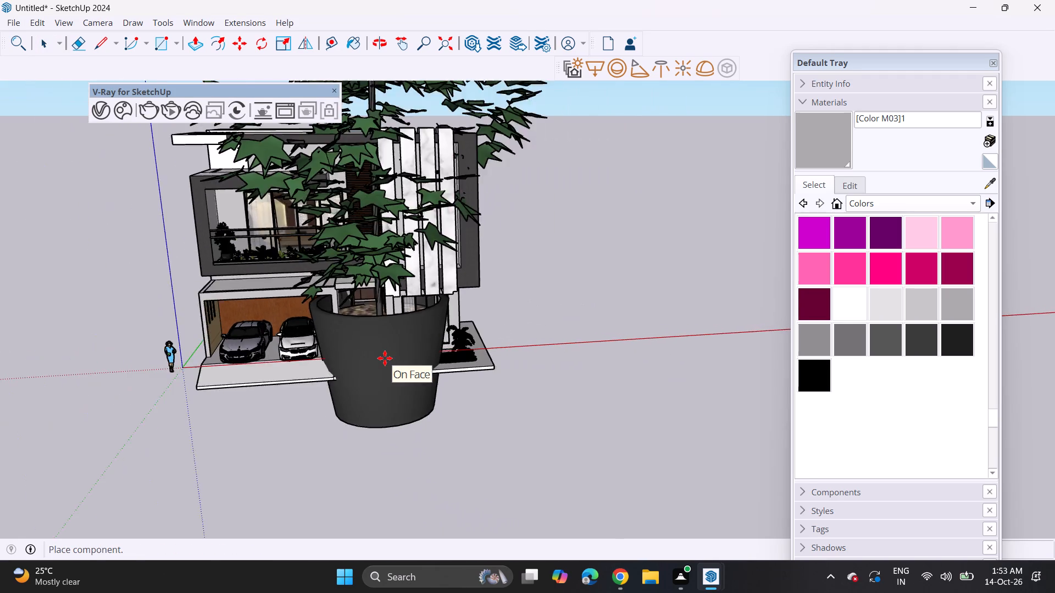
{"action": "scroll", "coordinate": [385, 358], "scroll_direction": "down", "scroll_amount": 5}
{"action": "left_click", "coordinate": [403, 354]}
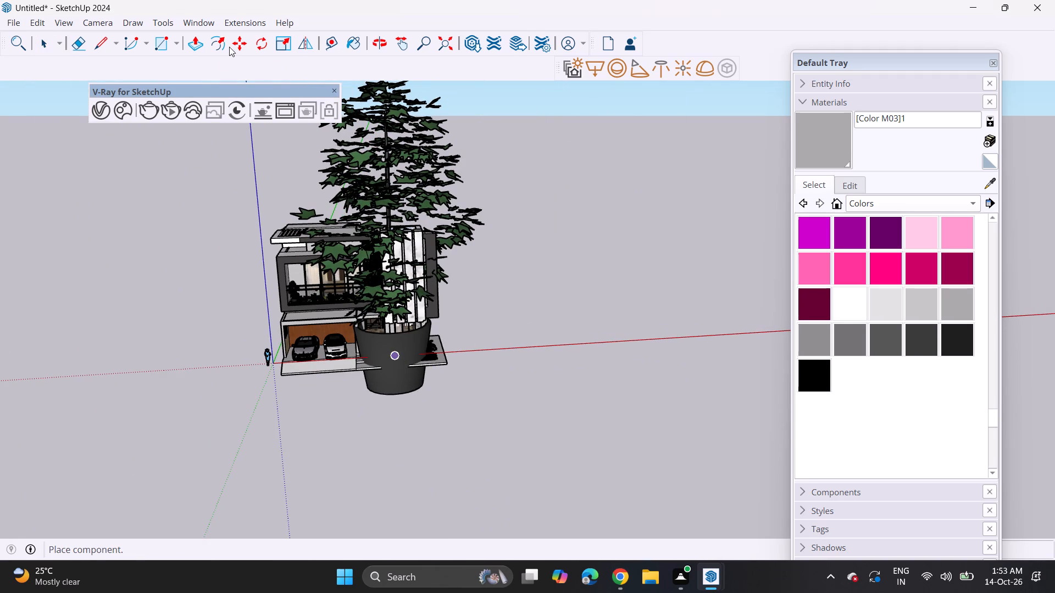
{"action": "left_click", "coordinate": [281, 42]}
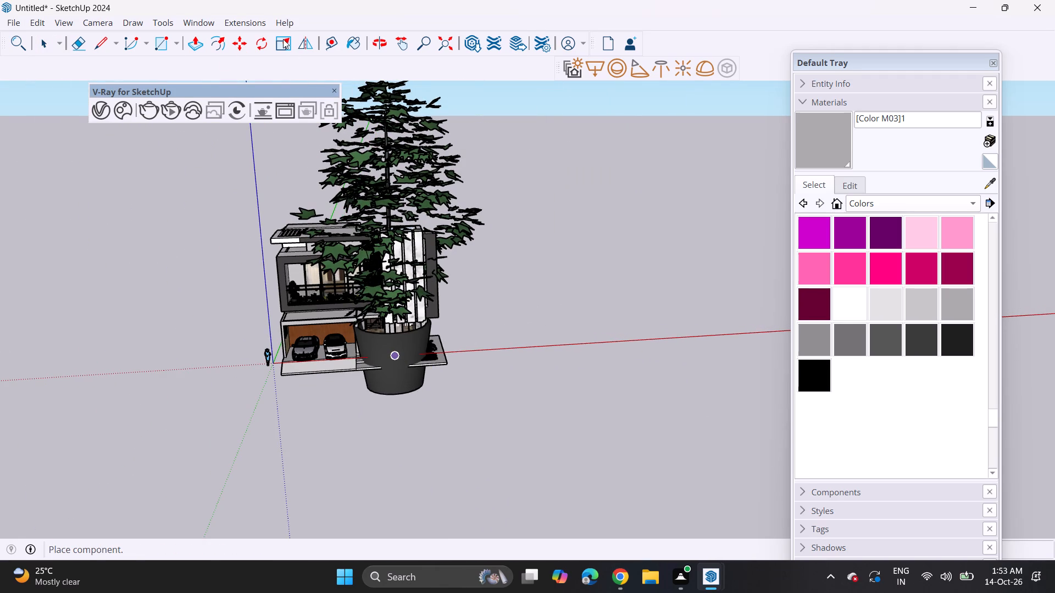
{"action": "left_click", "coordinate": [287, 46]}
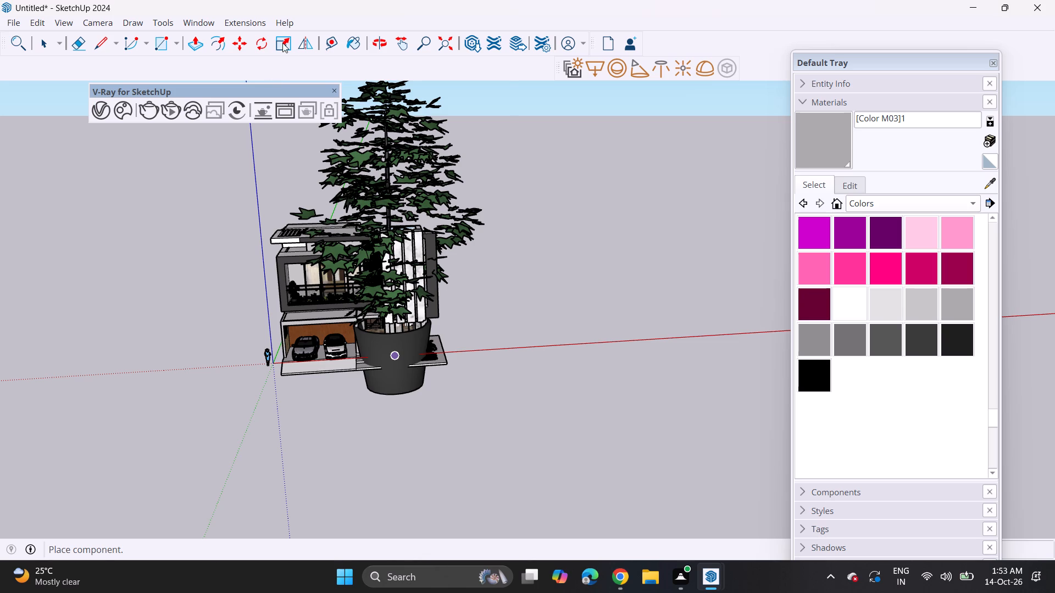
{"action": "left_click", "coordinate": [282, 44]}
{"action": "scroll", "coordinate": [306, 170], "scroll_direction": "down", "scroll_amount": 6}
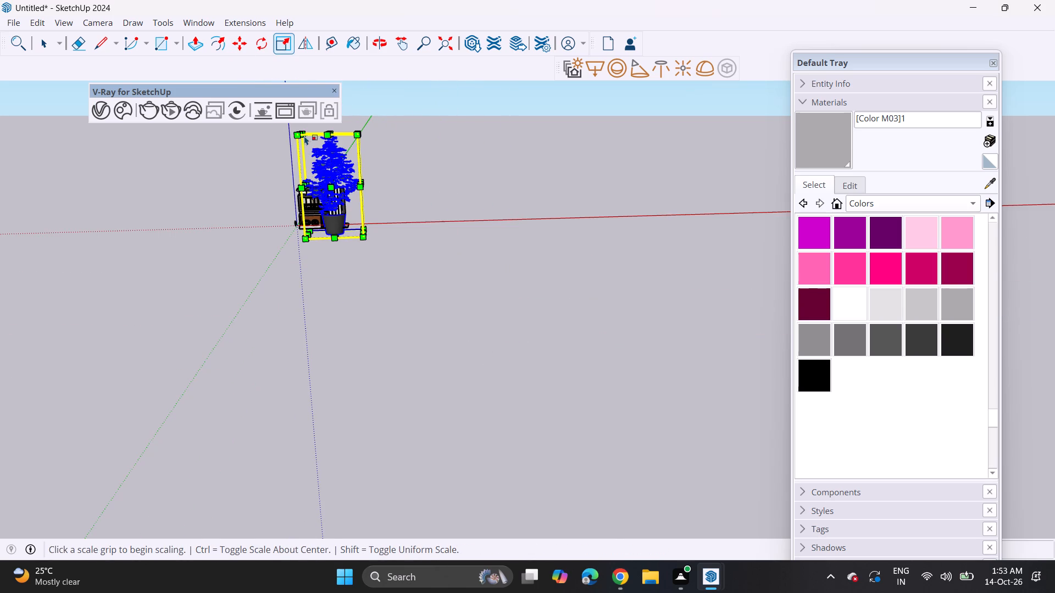
{"action": "left_click", "coordinate": [302, 136]}
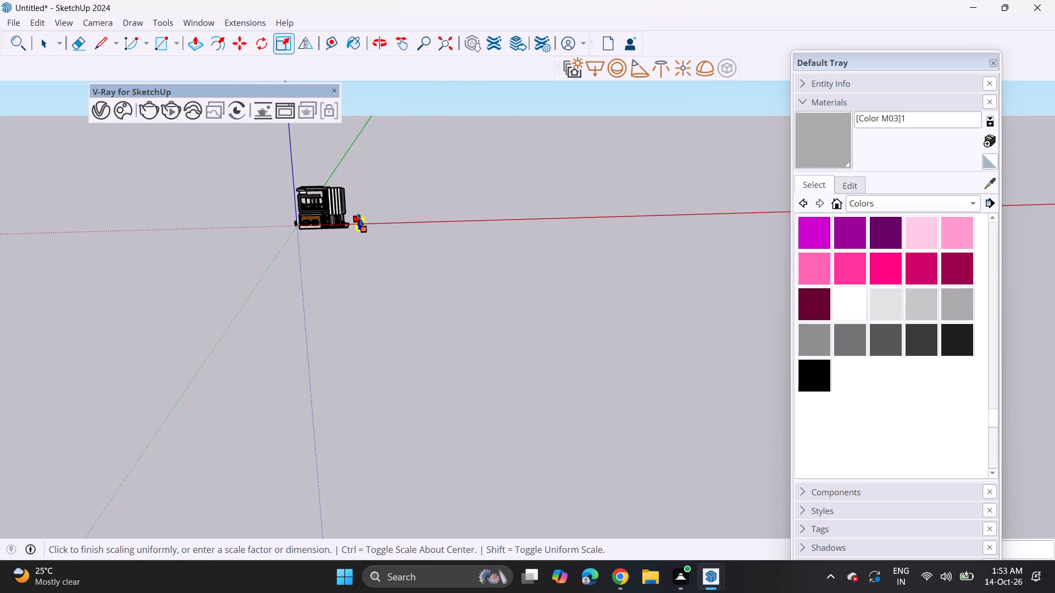
{"action": "left_click", "coordinate": [360, 220]}
{"action": "scroll", "coordinate": [355, 229], "scroll_direction": "up", "scroll_amount": 20}
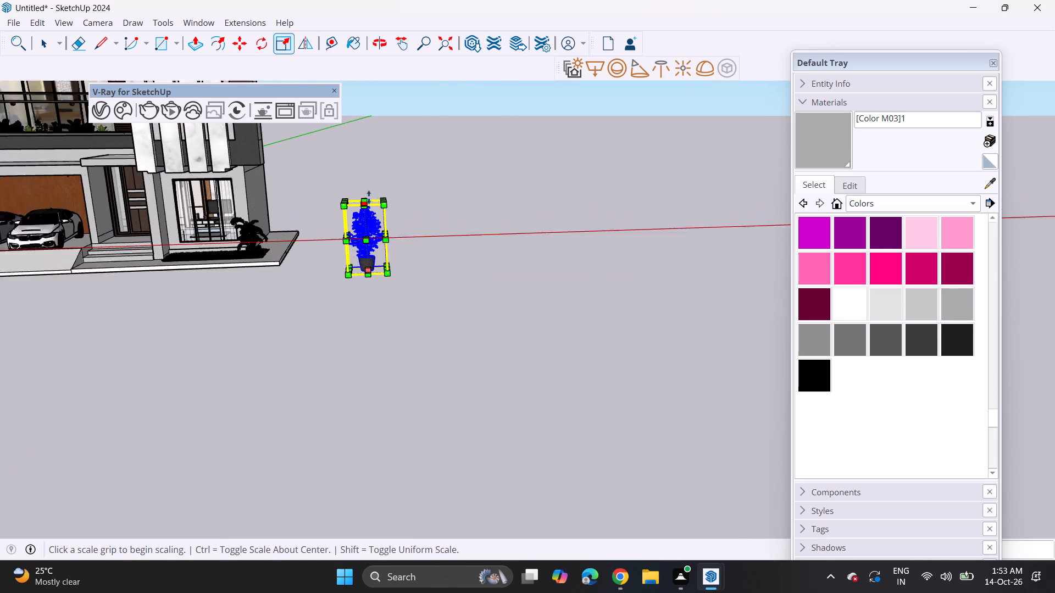
{"action": "left_click", "coordinate": [340, 211]}
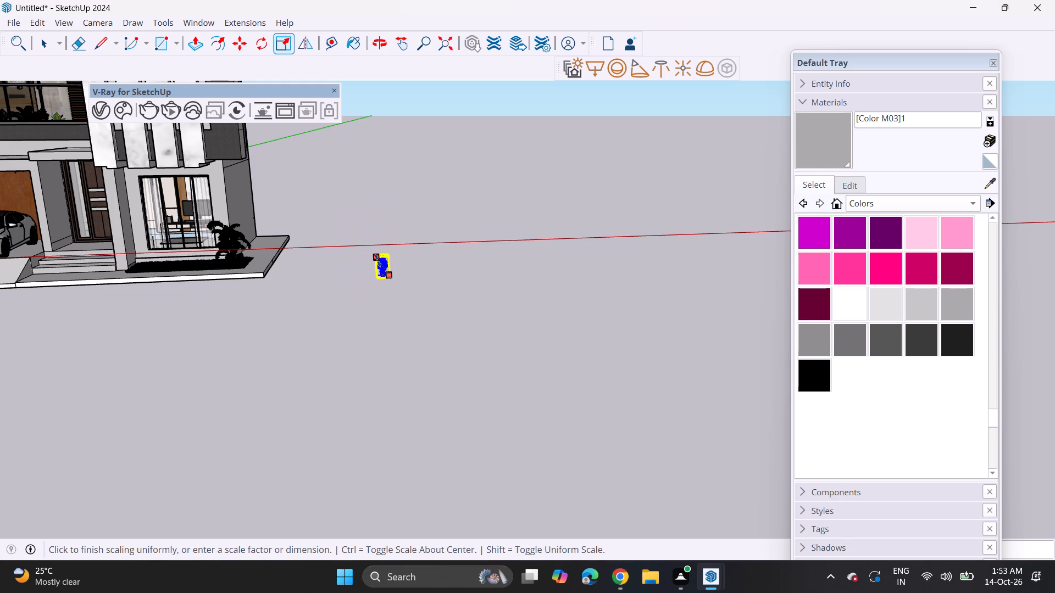
{"action": "left_click", "coordinate": [378, 262]}
Move the small potted plant to the top of the entrance steps, beside the column next to the front door.
{"action": "scroll", "coordinate": [397, 285], "scroll_direction": "up", "scroll_amount": 7}
{"action": "middle_click_drag", "start_coordinate": [286, 281], "coordinate": [567, 294]}
{"action": "key", "text": "m"}
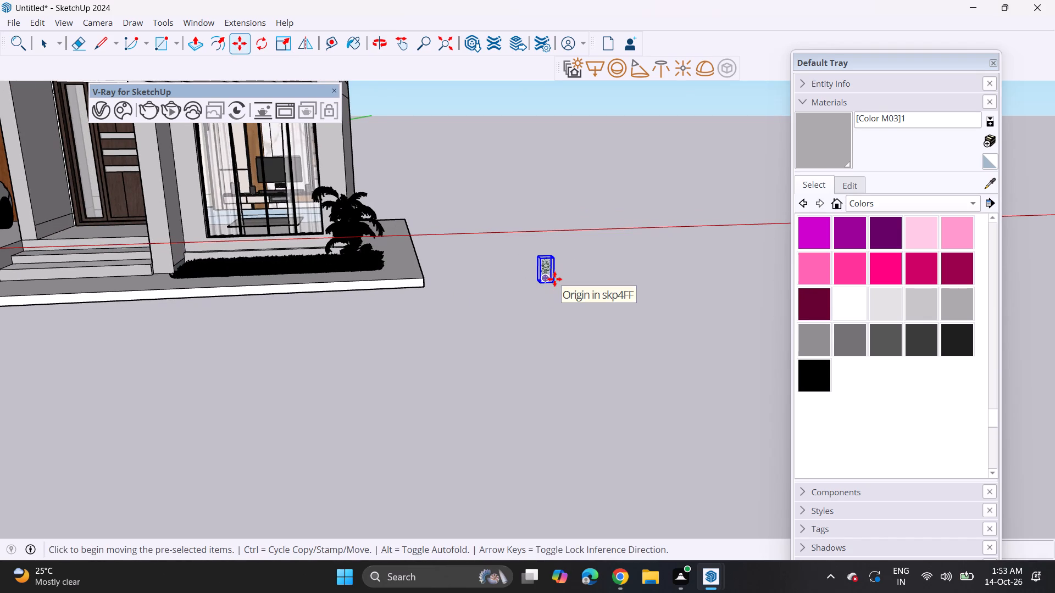
{"action": "left_click", "coordinate": [554, 279]}
{"action": "scroll", "coordinate": [168, 241], "scroll_direction": "up", "scroll_amount": 6}
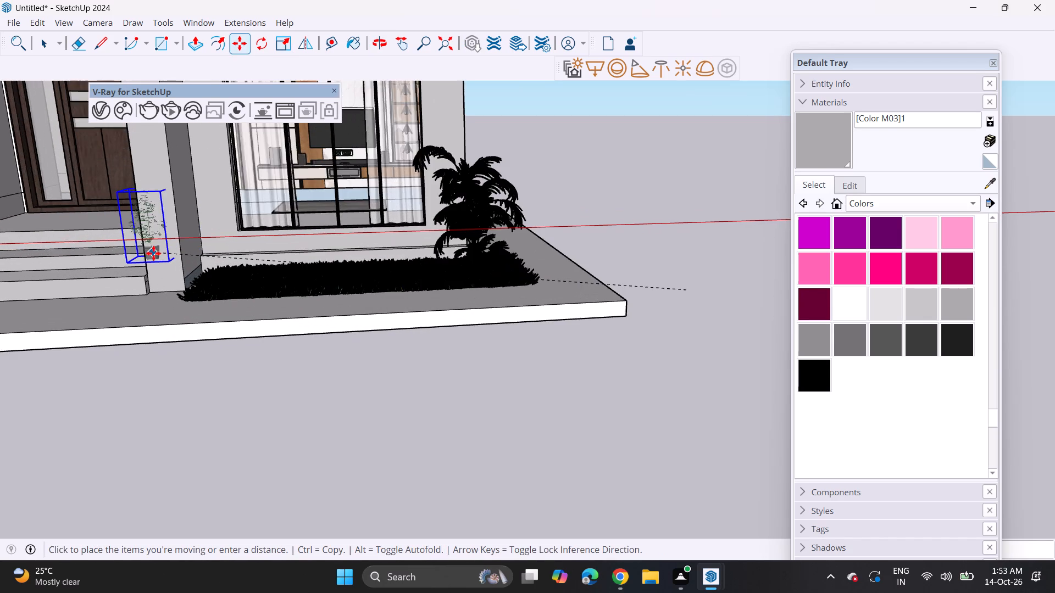
{"action": "middle_click_drag", "start_coordinate": [153, 253], "coordinate": [251, 264]}
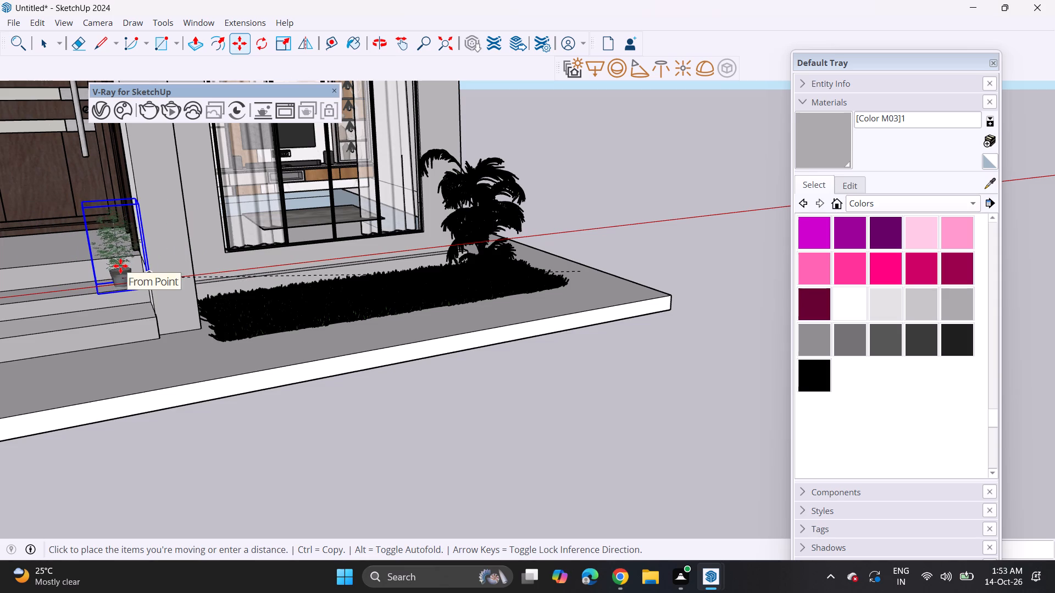
{"action": "left_click", "coordinate": [126, 263]}
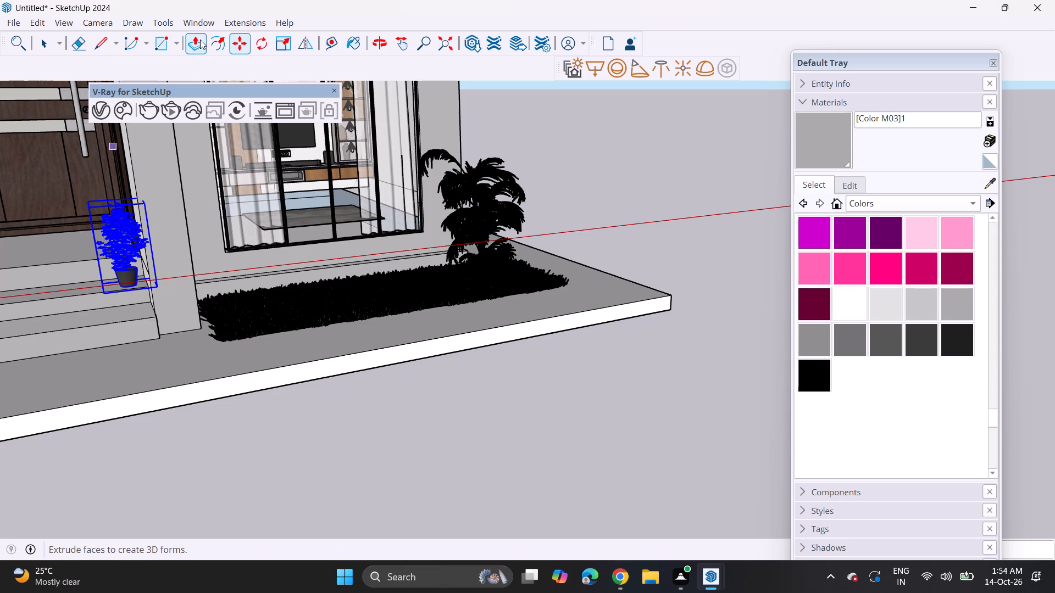
Scale the potted plant at the entrance up slightly and uniformly, leaving it deselected.
{"action": "left_click", "coordinate": [278, 42]}
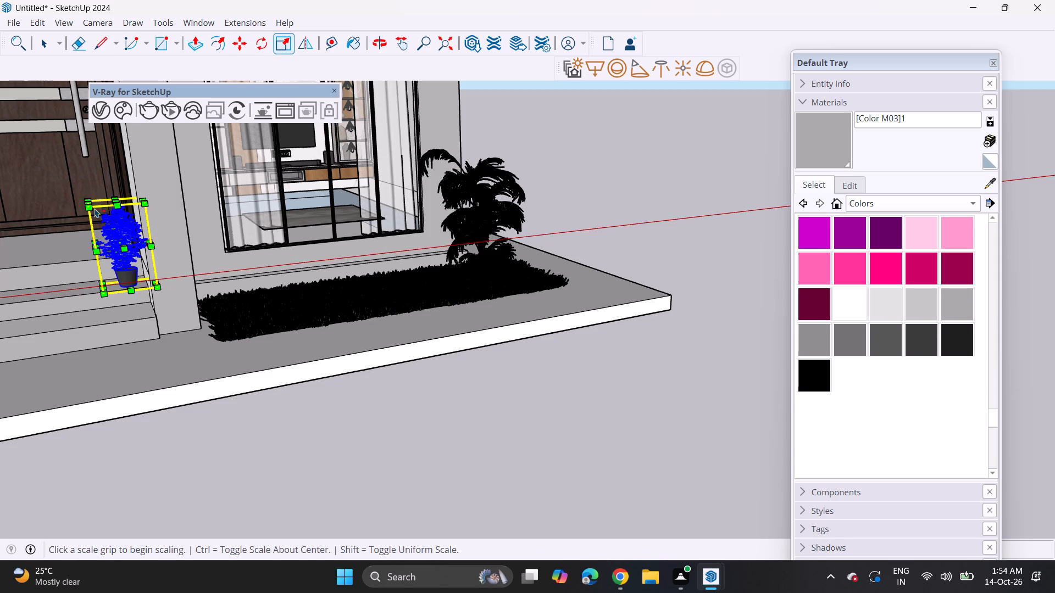
{"action": "left_click", "coordinate": [93, 210]}
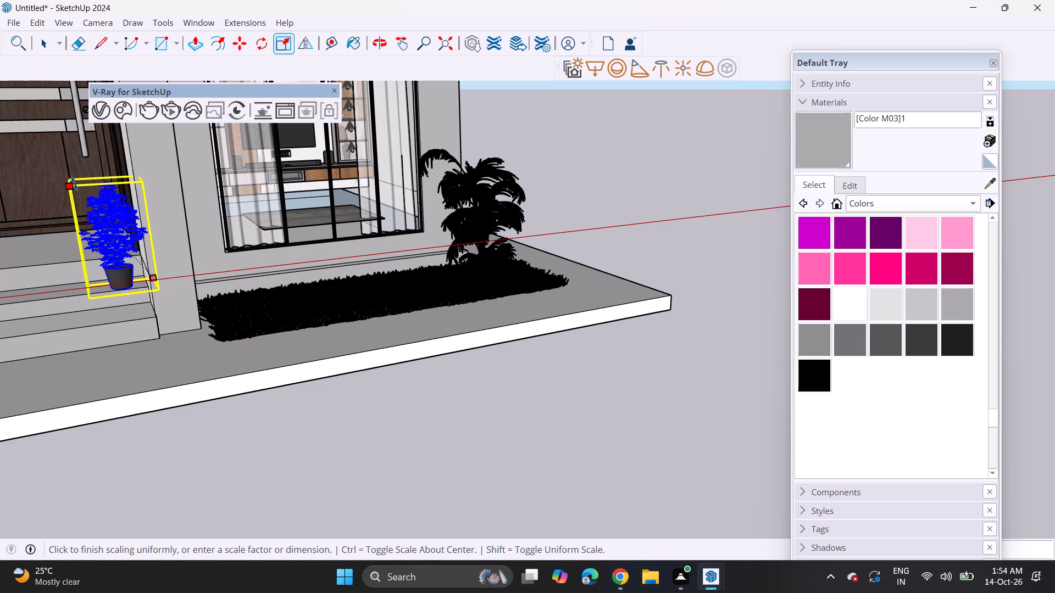
{"action": "left_click", "coordinate": [71, 176]}
{"action": "key", "text": "space"}
{"action": "left_click", "coordinate": [599, 156]}
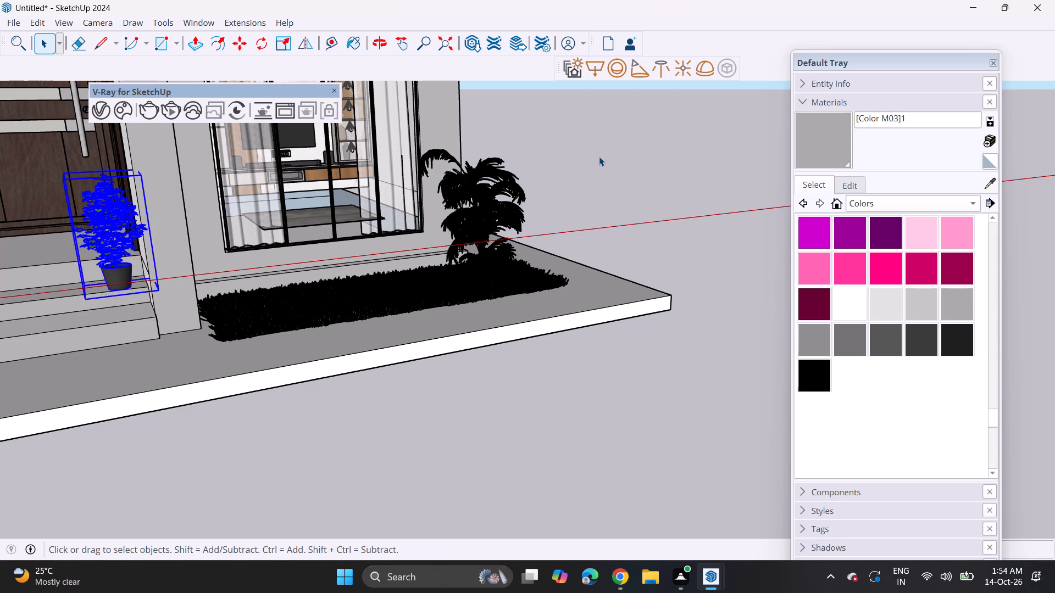
Adjust the potted plant's position so its pot sits at the entrance landing's edge against the column, leaving it deselected.
{"action": "middle_click", "coordinate": [212, 264]}
{"action": "middle_click_drag", "start_coordinate": [195, 263], "coordinate": [74, 263]}
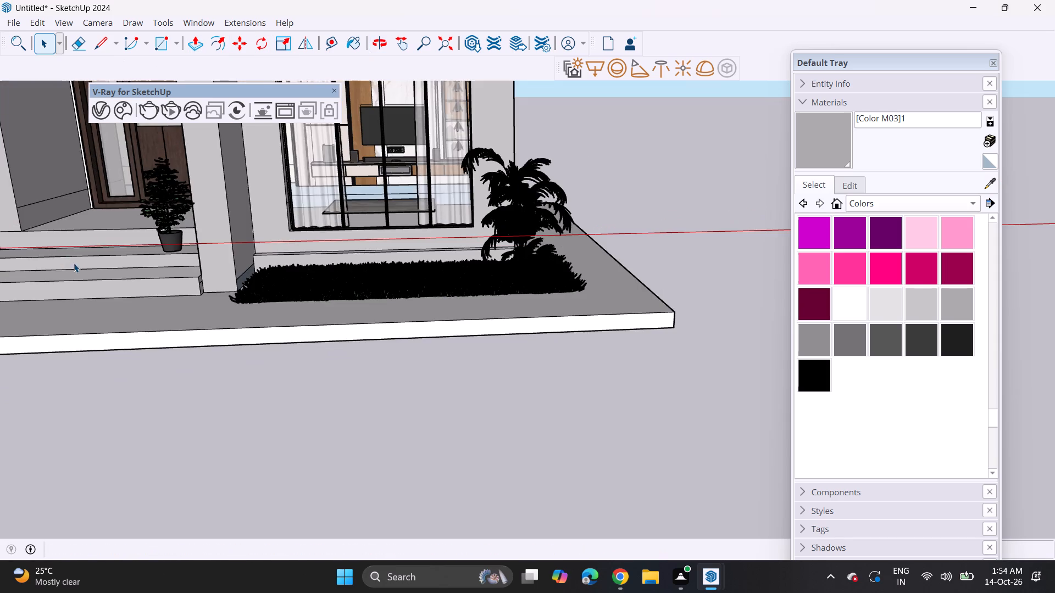
{"action": "middle_click_drag", "start_coordinate": [263, 309], "coordinate": [91, 200]}
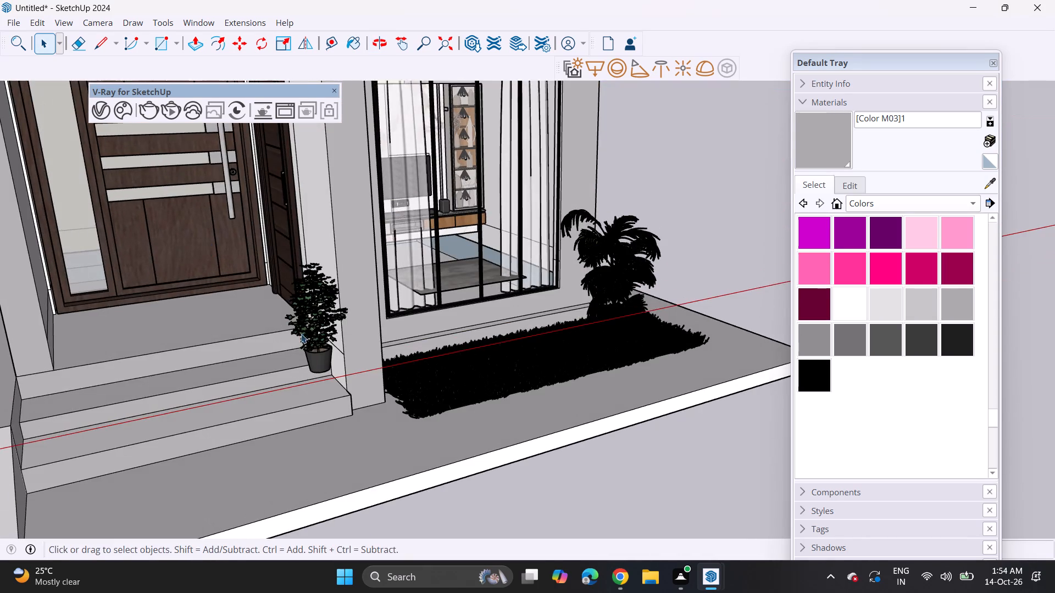
{"action": "scroll", "coordinate": [351, 347], "scroll_direction": "up", "scroll_amount": 3}
{"action": "middle_click_drag", "start_coordinate": [329, 364], "coordinate": [264, 262]}
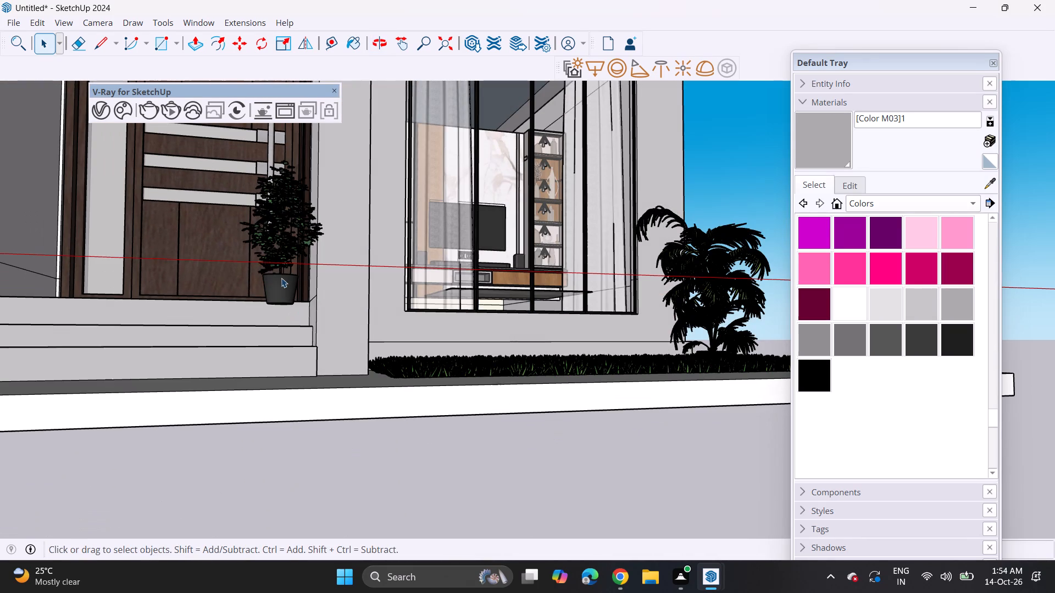
{"action": "left_click", "coordinate": [281, 278]}
{"action": "key", "text": "m"}
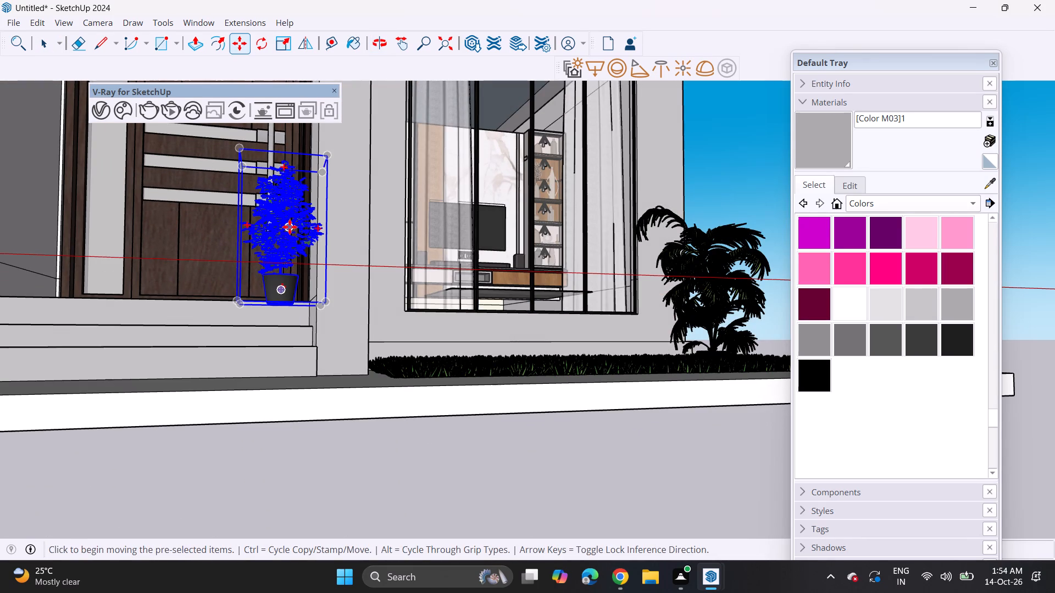
{"action": "left_click", "coordinate": [290, 227]}
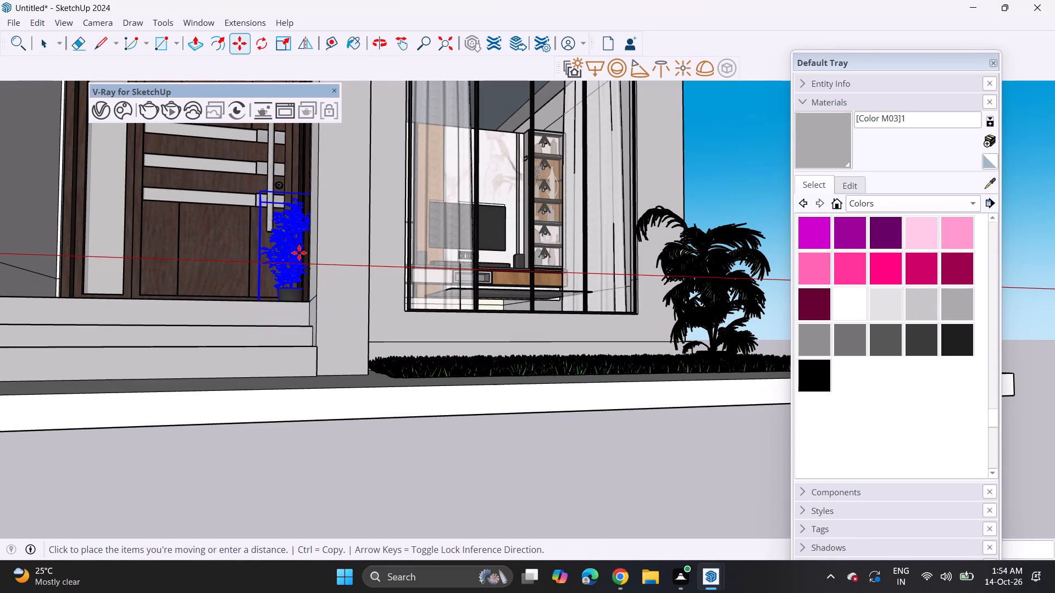
{"action": "left_click", "coordinate": [297, 239]}
{"action": "middle_click_drag", "start_coordinate": [291, 282], "coordinate": [320, 325]}
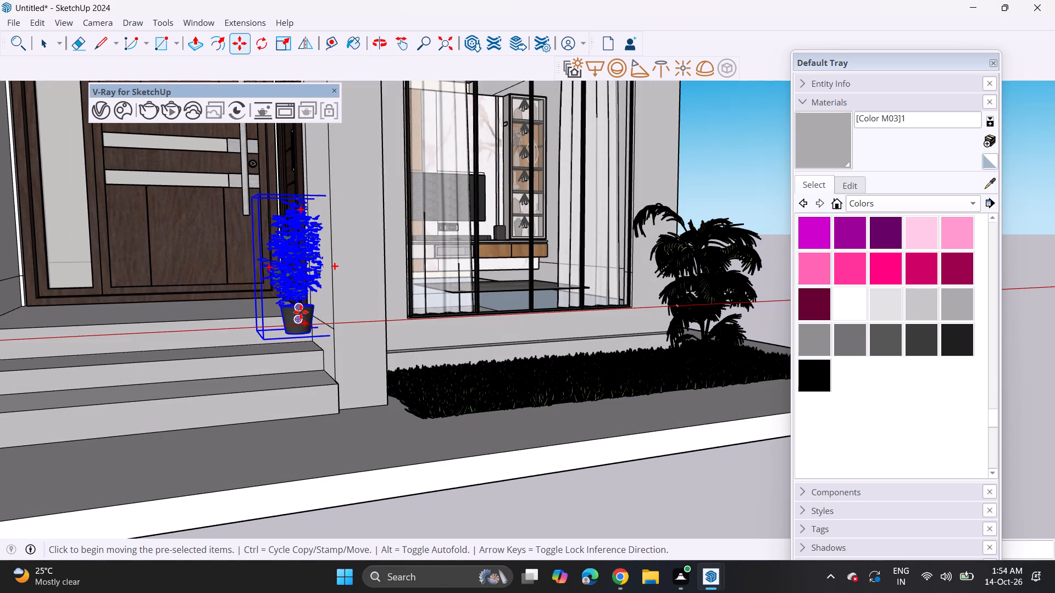
{"action": "left_click", "coordinate": [301, 312]}
{"action": "left_click", "coordinate": [301, 326]}
{"action": "middle_click_drag", "start_coordinate": [372, 322], "coordinate": [291, 322]}
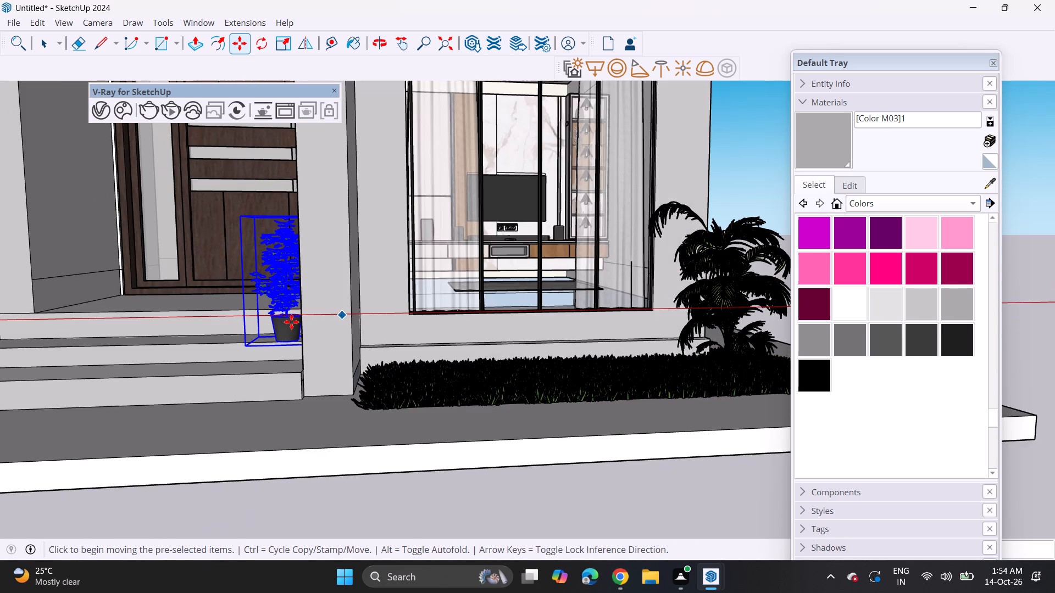
{"action": "scroll", "coordinate": [291, 322], "scroll_direction": "down", "scroll_amount": 8}
{"action": "key", "text": "space"}
{"action": "left_click", "coordinate": [660, 237]}
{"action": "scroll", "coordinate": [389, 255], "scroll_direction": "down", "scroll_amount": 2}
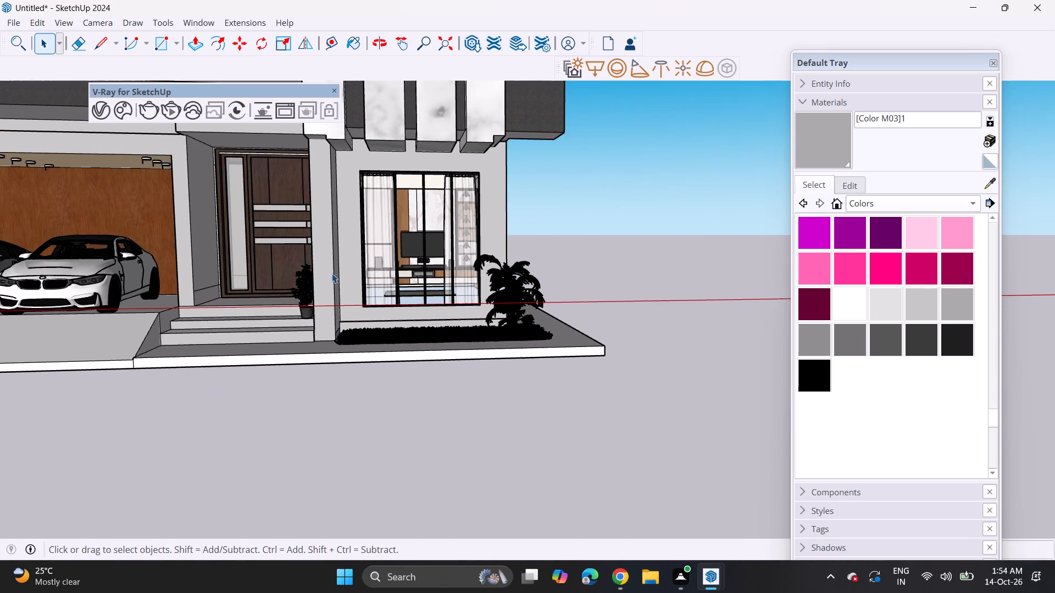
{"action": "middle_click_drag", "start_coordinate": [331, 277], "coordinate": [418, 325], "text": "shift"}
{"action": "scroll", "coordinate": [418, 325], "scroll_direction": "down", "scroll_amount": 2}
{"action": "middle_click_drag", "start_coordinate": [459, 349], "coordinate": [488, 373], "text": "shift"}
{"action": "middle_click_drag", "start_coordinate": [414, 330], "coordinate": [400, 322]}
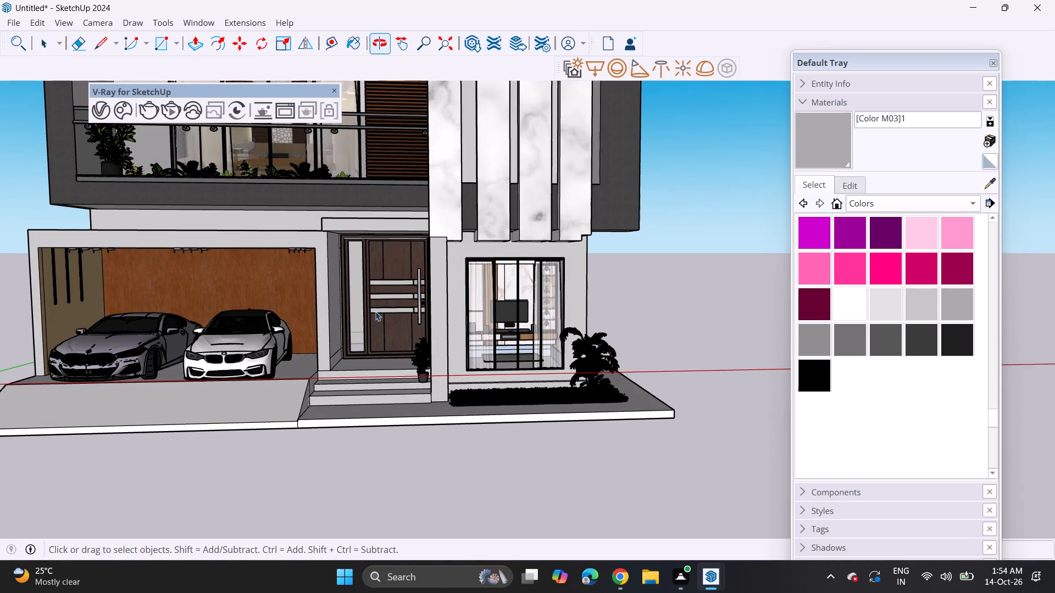
Scale the potted plant beside the front door up slightly and uniformly.
{"action": "middle_click_drag", "start_coordinate": [359, 307], "coordinate": [432, 329], "text": "shift"}
{"action": "scroll", "coordinate": [416, 340], "scroll_direction": "down", "scroll_amount": 4}
{"action": "middle_click_drag", "start_coordinate": [416, 340], "coordinate": [447, 412], "text": "shift"}
{"action": "middle_click_drag", "start_coordinate": [432, 403], "coordinate": [390, 373]}
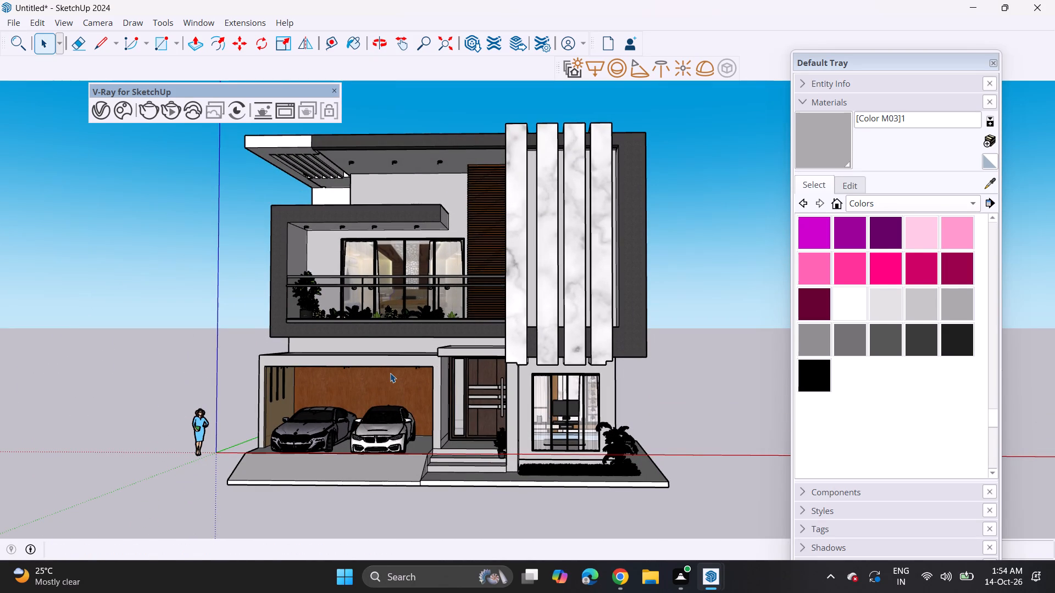
{"action": "scroll", "coordinate": [513, 438], "scroll_direction": "up", "scroll_amount": 7}
{"action": "middle_click_drag", "start_coordinate": [492, 450], "coordinate": [527, 513]}
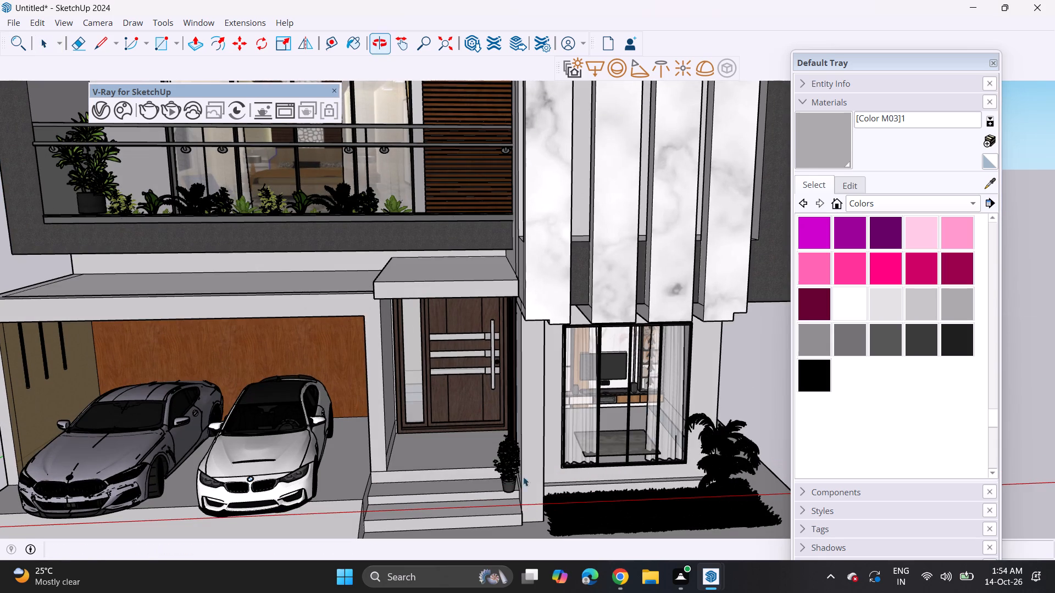
{"action": "left_click", "coordinate": [506, 469]}
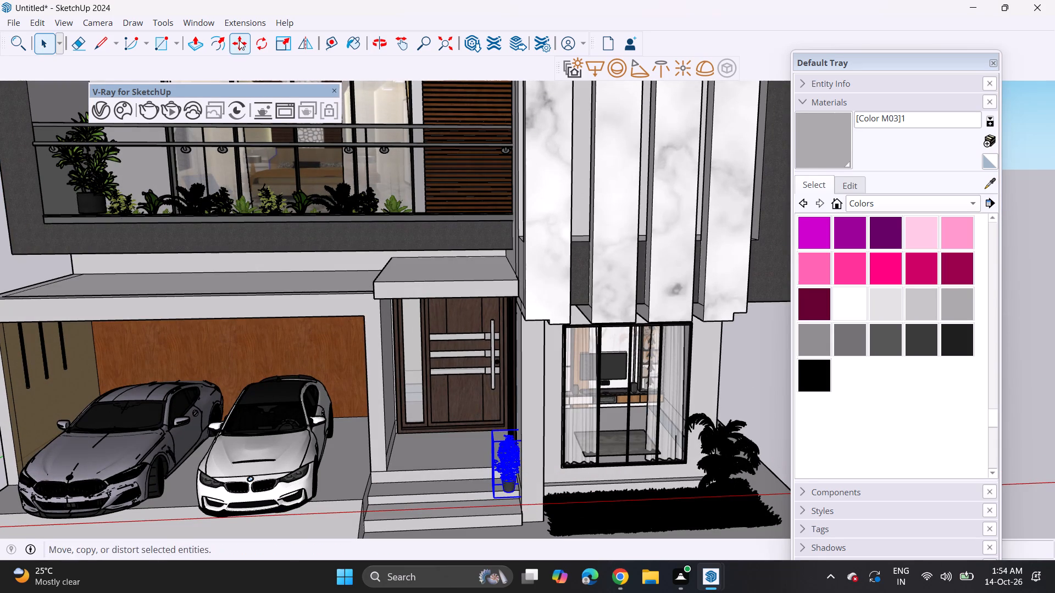
{"action": "left_click", "coordinate": [285, 44]}
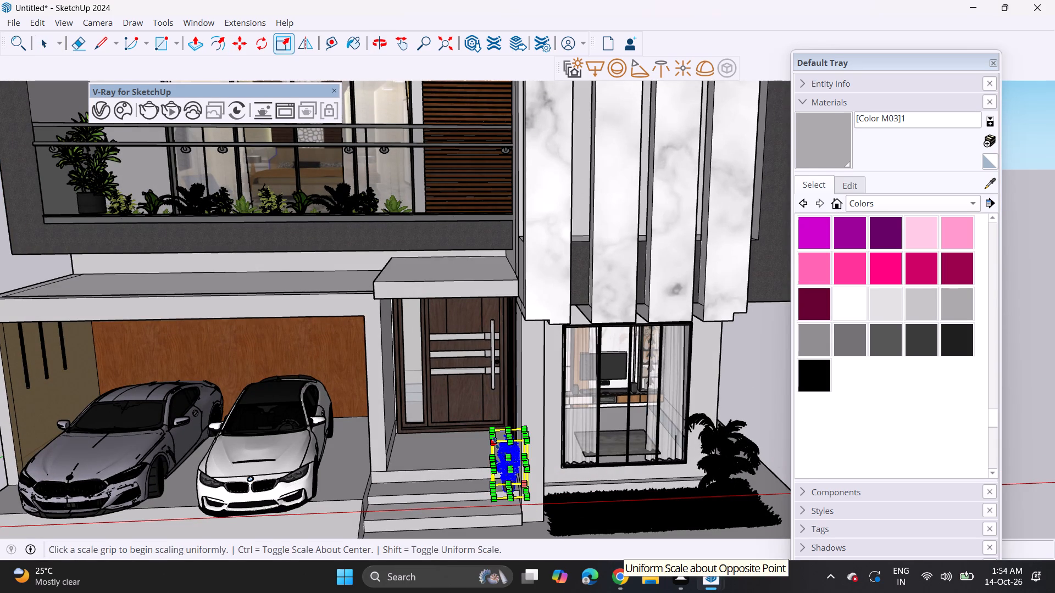
{"action": "left_click", "coordinate": [496, 443]}
{"action": "left_click", "coordinate": [471, 429]}
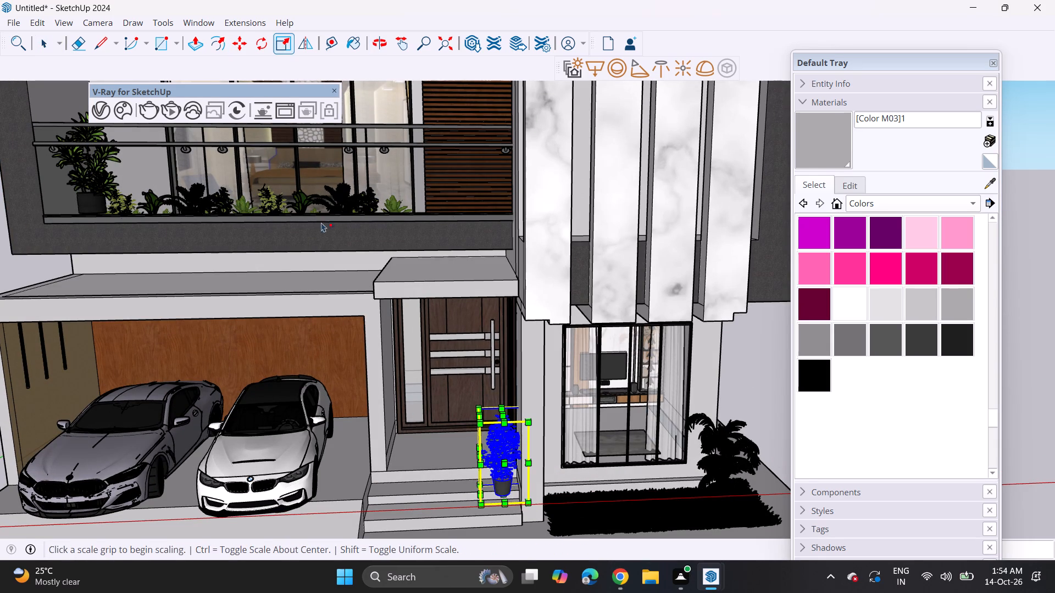
Move the enlarged potted plant so its pot sits on the entrance landing beside the column, leaving it deselected.
{"action": "left_click", "coordinate": [229, 32]}
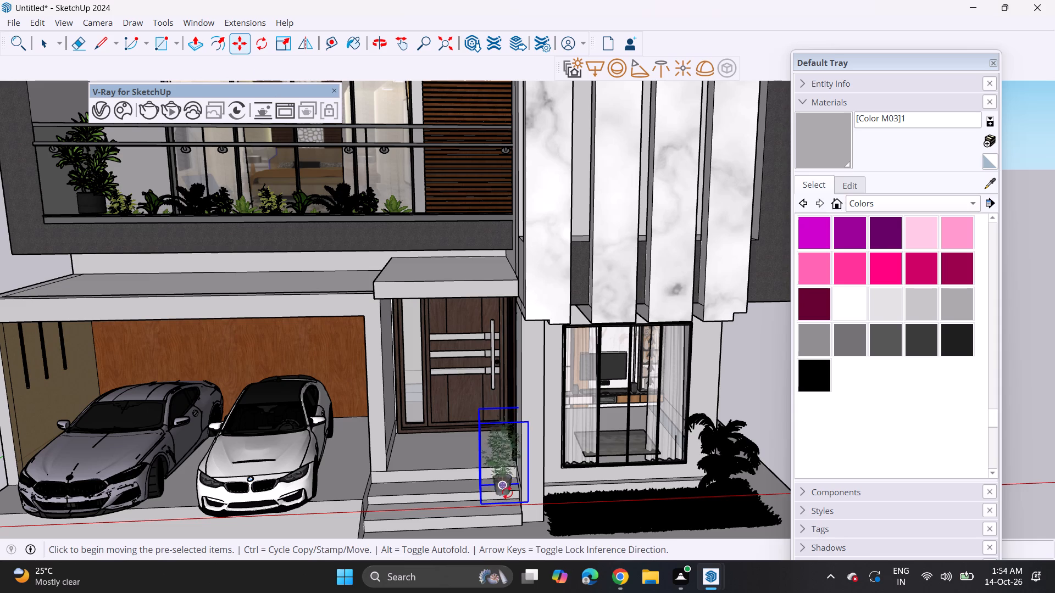
{"action": "left_click", "coordinate": [507, 481]}
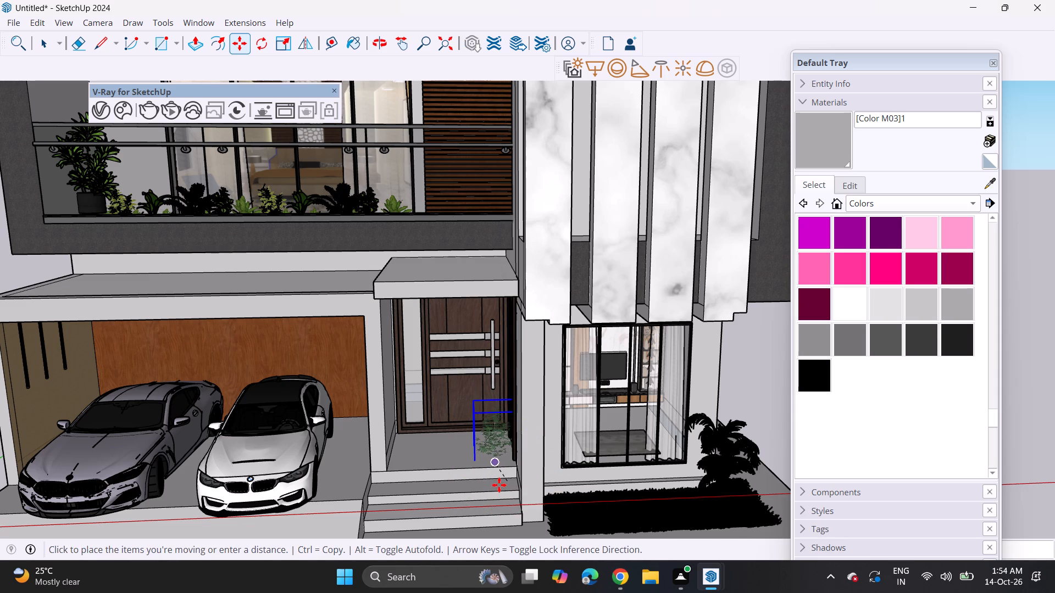
{"action": "key", "text": "grave"}
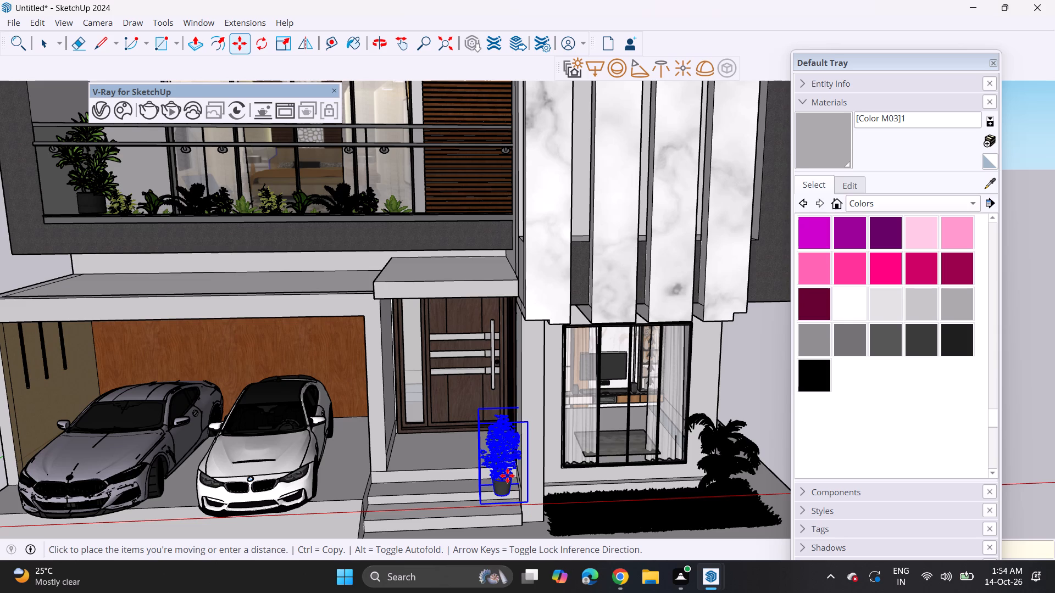
{"action": "left_click", "coordinate": [507, 471]}
{"action": "scroll", "coordinate": [464, 467], "scroll_direction": "down", "scroll_amount": 3}
{"action": "middle_click_drag", "start_coordinate": [464, 467], "coordinate": [408, 351]}
{"action": "key", "text": "space"}
{"action": "left_click", "coordinate": [703, 370]}
{"action": "middle_click_drag", "start_coordinate": [462, 402], "coordinate": [502, 427]}
{"action": "scroll", "coordinate": [502, 427], "scroll_direction": "down", "scroll_amount": 3}
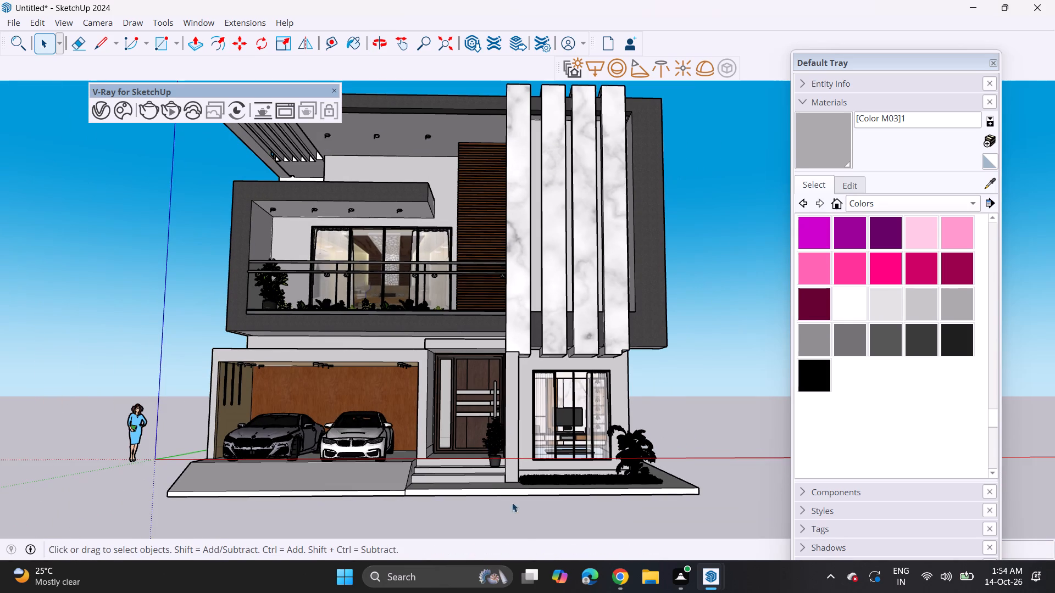
Stretch the grass strip lengthwise past the column until it reaches in front of the entrance steps.
{"action": "scroll", "coordinate": [530, 479], "scroll_direction": "up", "scroll_amount": 2}
{"action": "middle_click_drag", "start_coordinate": [520, 484], "coordinate": [542, 533]}
{"action": "scroll", "coordinate": [552, 485], "scroll_direction": "up", "scroll_amount": 4}
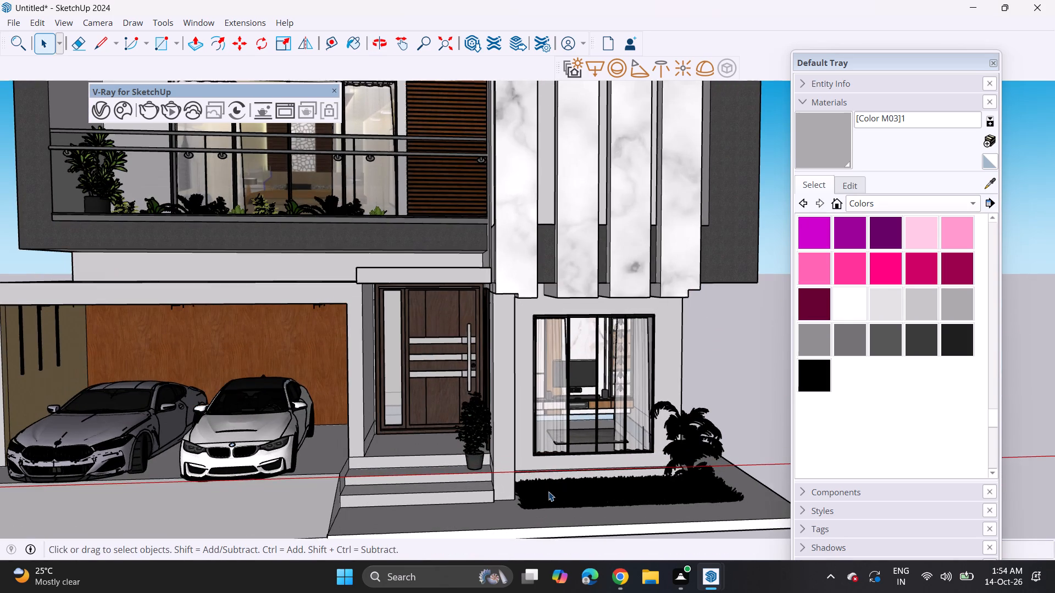
{"action": "middle_click_drag", "start_coordinate": [544, 499], "coordinate": [492, 388]}
{"action": "middle_click_drag", "start_coordinate": [492, 388], "coordinate": [520, 464]}
{"action": "scroll", "coordinate": [506, 420], "scroll_direction": "up", "scroll_amount": 5}
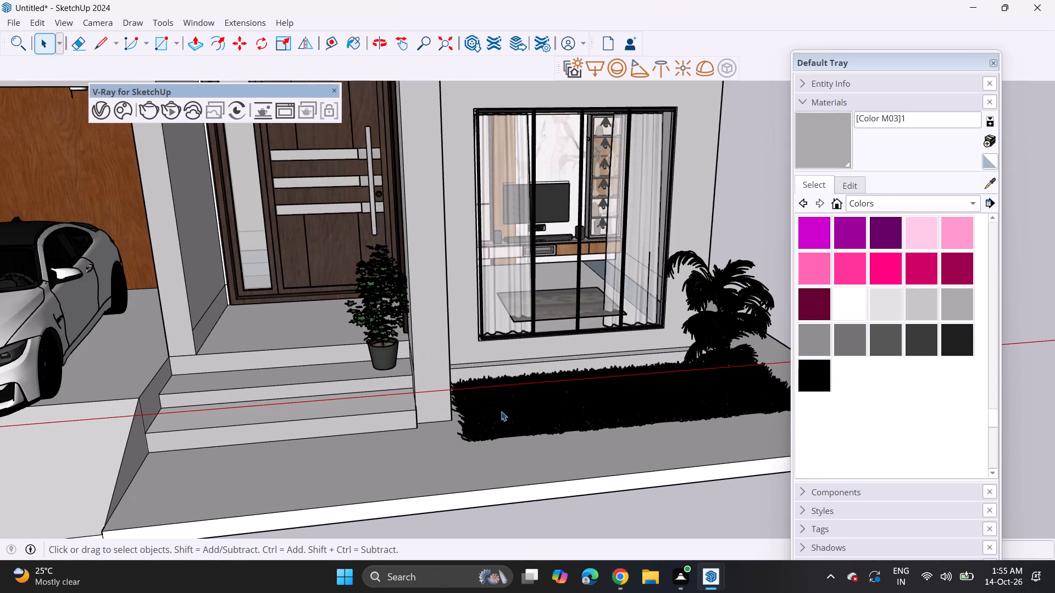
{"action": "left_click", "coordinate": [501, 411]}
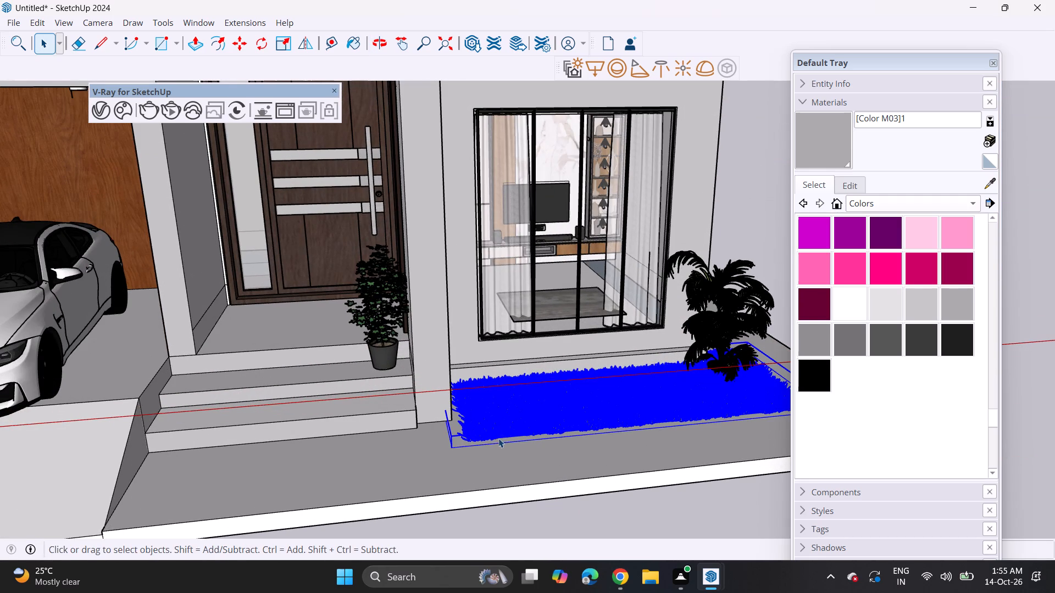
{"action": "left_click", "coordinate": [288, 44]}
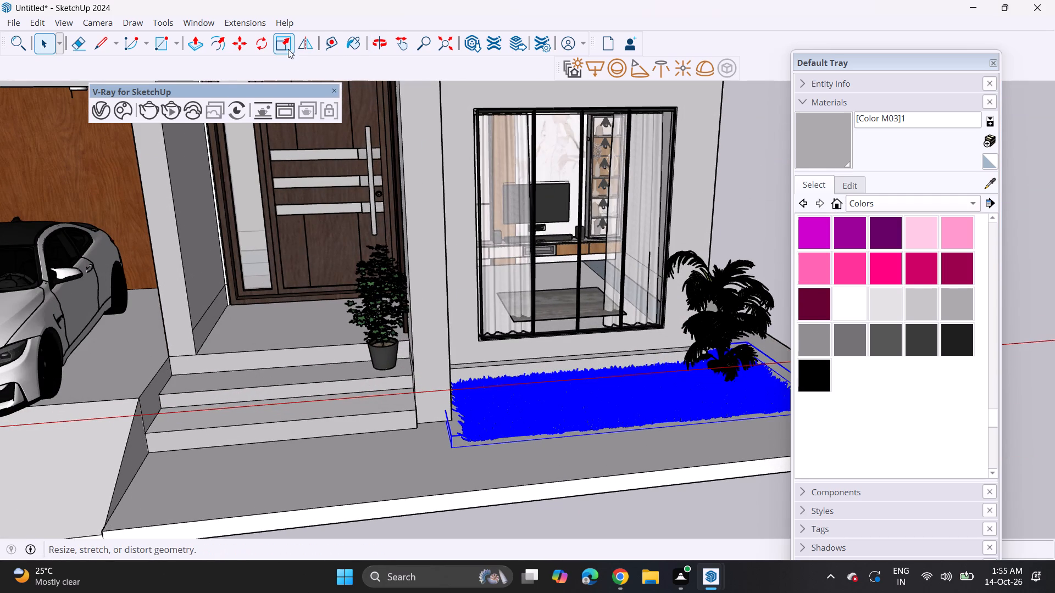
{"action": "left_click", "coordinate": [443, 407]}
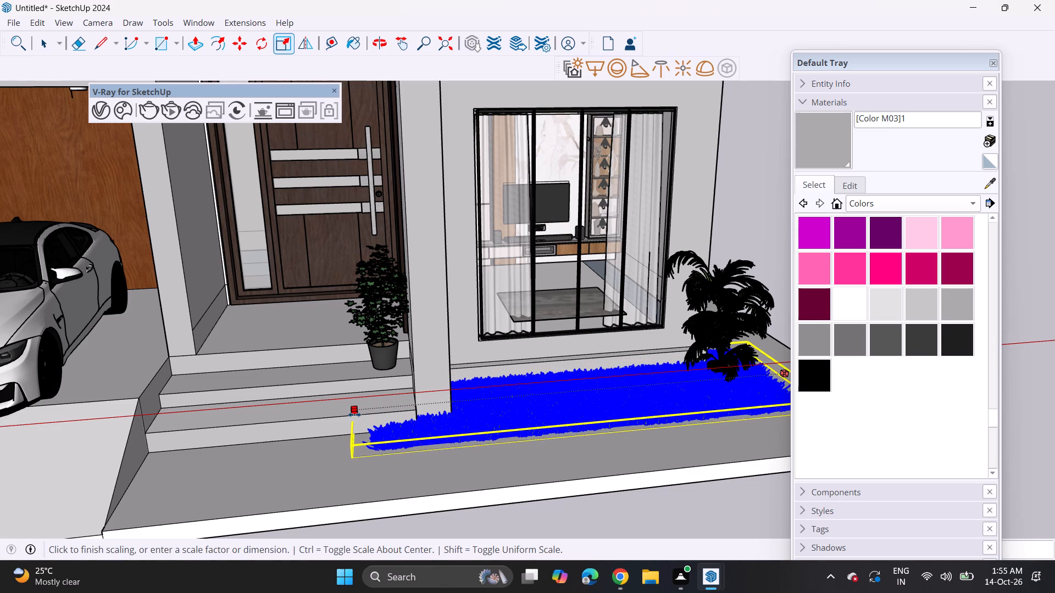
{"action": "left_click", "coordinate": [354, 415]}
{"action": "scroll", "coordinate": [546, 428], "scroll_direction": "down", "scroll_amount": 3}
Widen the grass strip outward towards the front edge of the base slab, leaving it deselected.
{"action": "scroll", "coordinate": [614, 435], "scroll_direction": "down", "scroll_amount": 2}
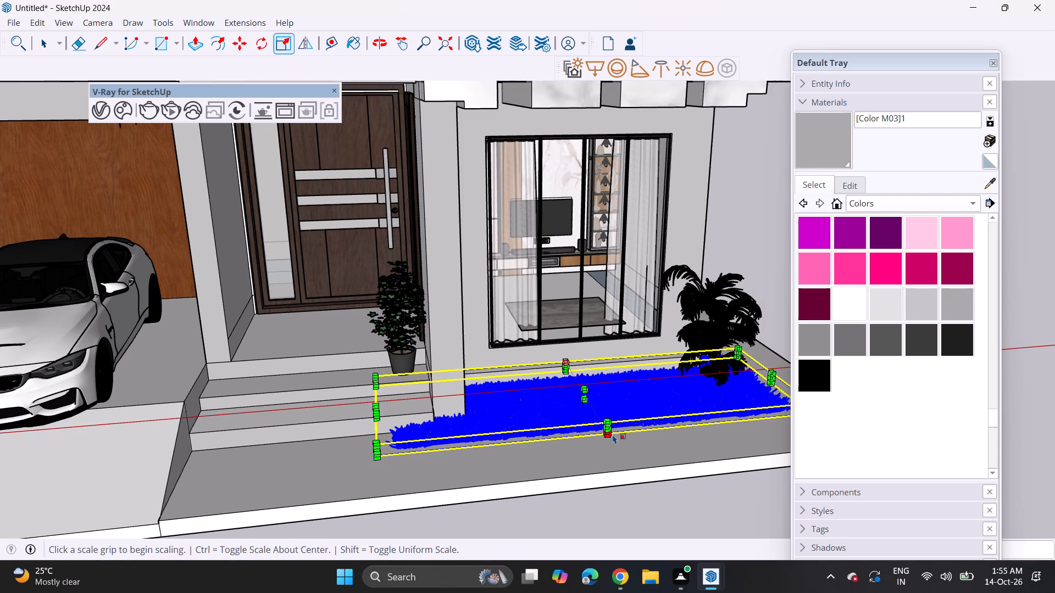
{"action": "left_click", "coordinate": [613, 429]}
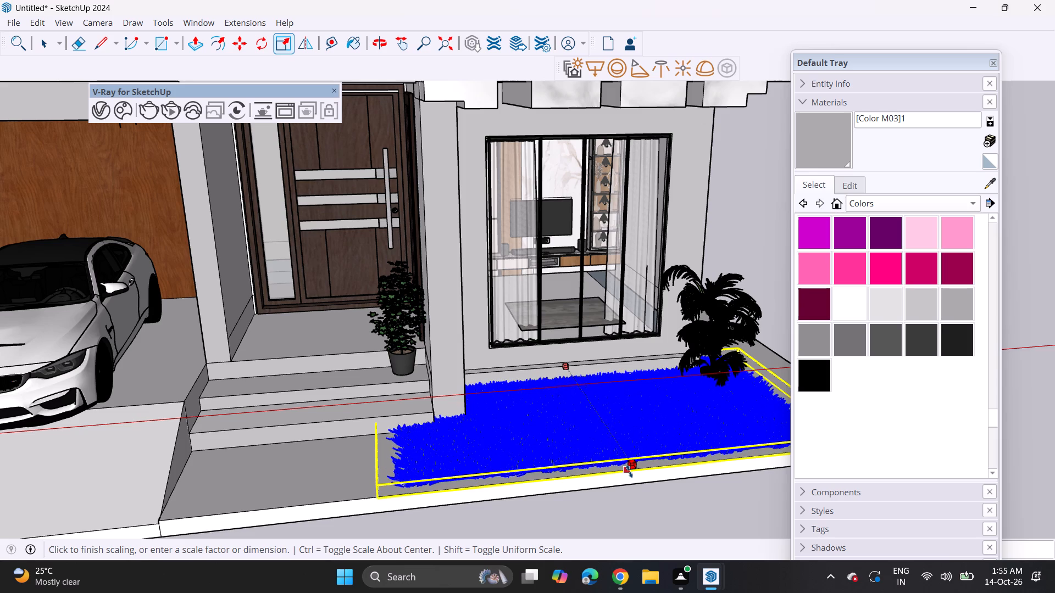
{"action": "left_click", "coordinate": [629, 471]}
{"action": "scroll", "coordinate": [505, 435], "scroll_direction": "down", "scroll_amount": 8}
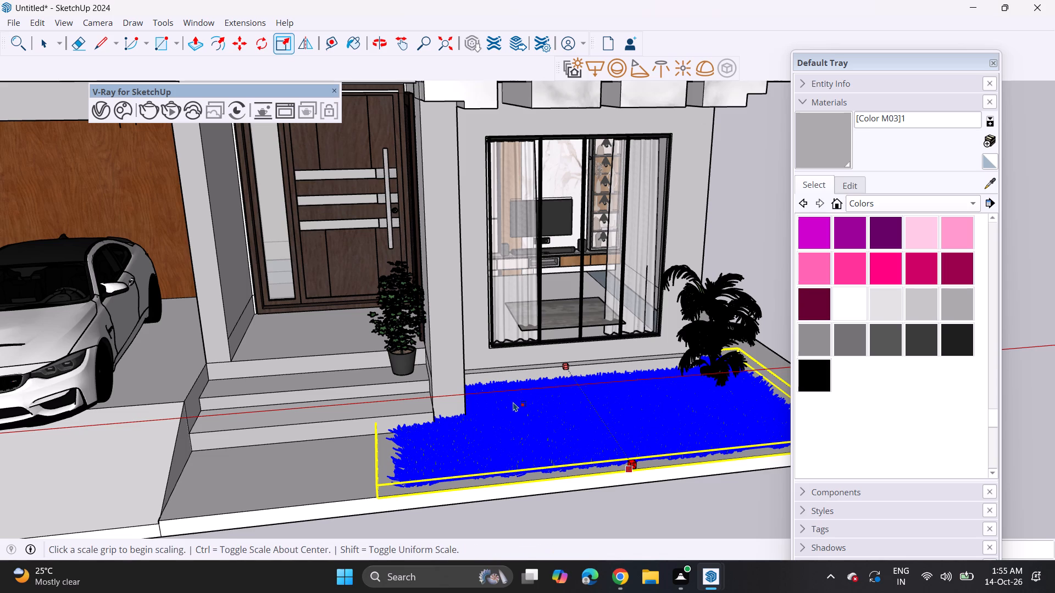
{"action": "scroll", "coordinate": [513, 402], "scroll_direction": "down", "scroll_amount": 4}
{"action": "key", "text": "space"}
{"action": "left_click", "coordinate": [696, 287]}
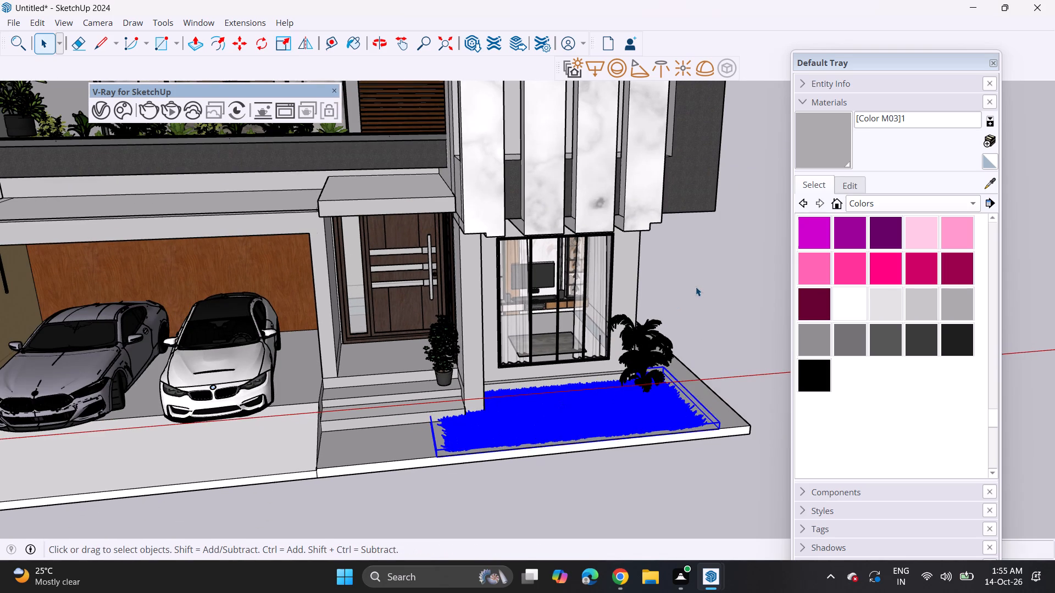
Sample the upper-storey wall colour [Color M03]1 and paint the white wall section beneath the slatted roof overhang with it.
{"action": "middle_click_drag", "start_coordinate": [683, 350], "coordinate": [643, 255]}
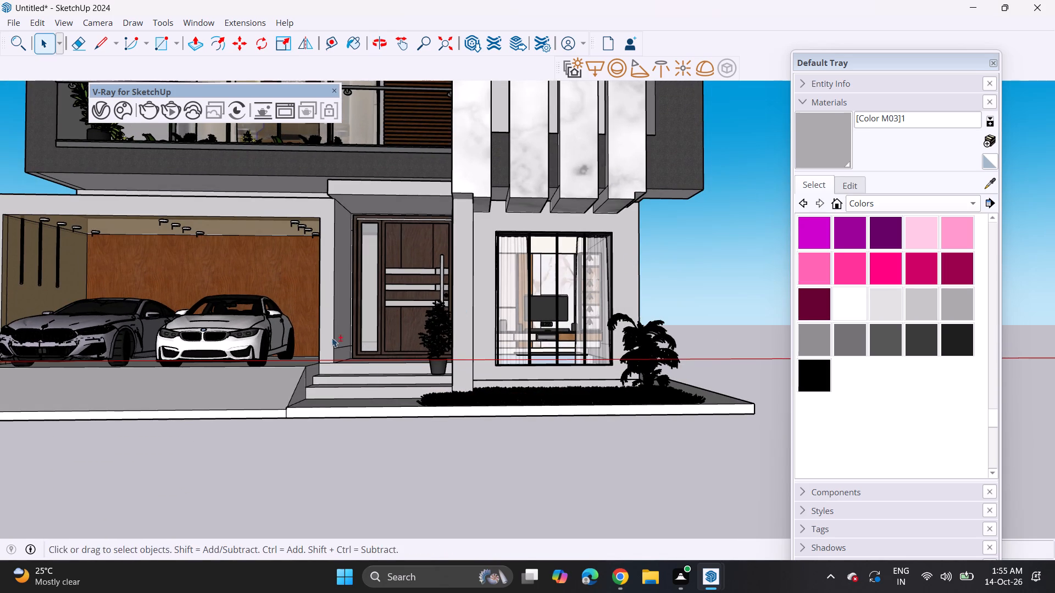
{"action": "middle_click_drag", "start_coordinate": [337, 344], "coordinate": [426, 426], "text": "shift"}
{"action": "scroll", "coordinate": [418, 396], "scroll_direction": "down", "scroll_amount": 3}
{"action": "middle_click_drag", "start_coordinate": [428, 384], "coordinate": [417, 443], "text": "shift"}
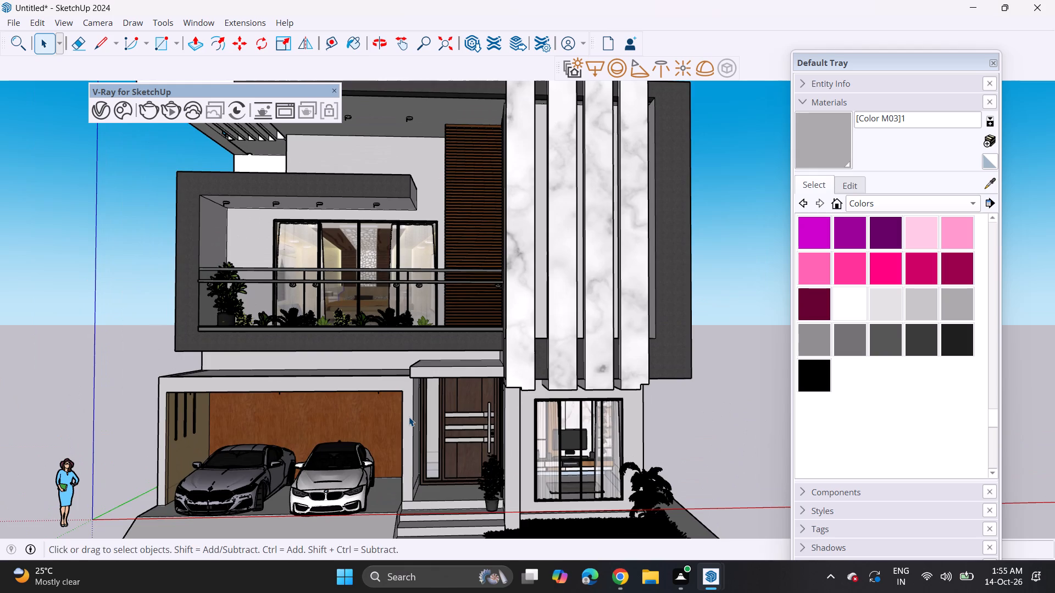
{"action": "middle_click_drag", "start_coordinate": [409, 417], "coordinate": [399, 388], "text": "shift"}
{"action": "scroll", "coordinate": [399, 388], "scroll_direction": "down", "scroll_amount": 2}
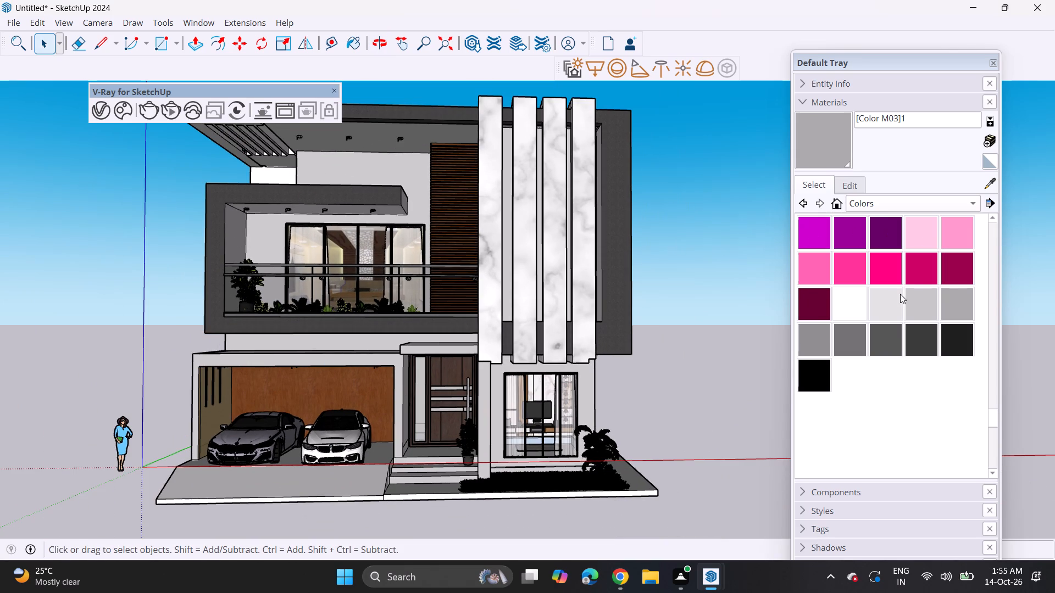
{"action": "left_click", "coordinate": [991, 184]}
{"action": "left_click", "coordinate": [329, 173]}
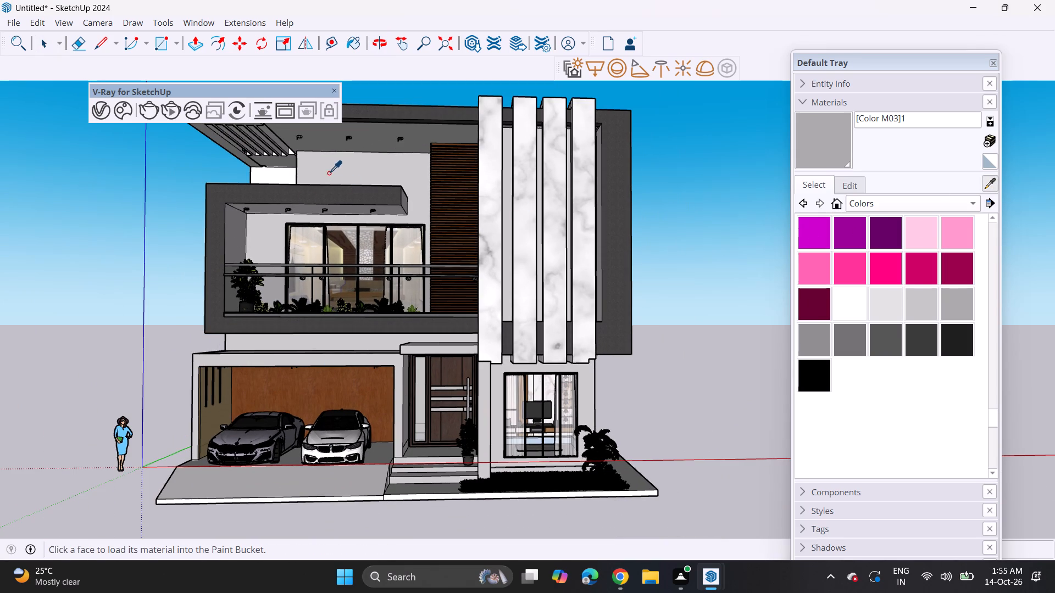
{"action": "left_click", "coordinate": [267, 232]}
{"action": "left_click", "coordinate": [270, 176]}
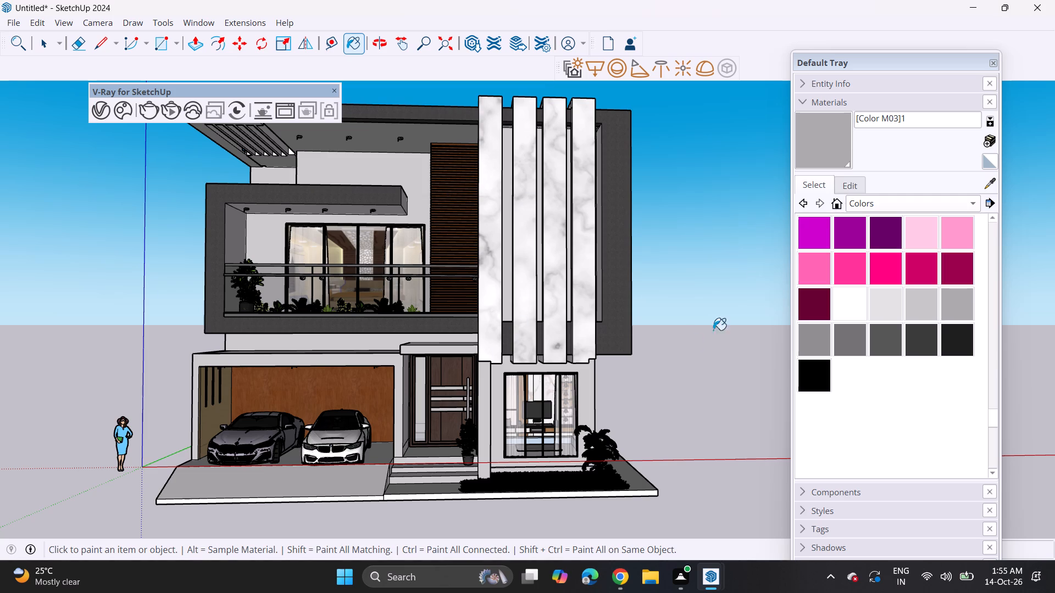
Paint the recessed wall strips between the vertical marble fins with the Wood OSB material.
{"action": "left_click", "coordinate": [862, 204]}
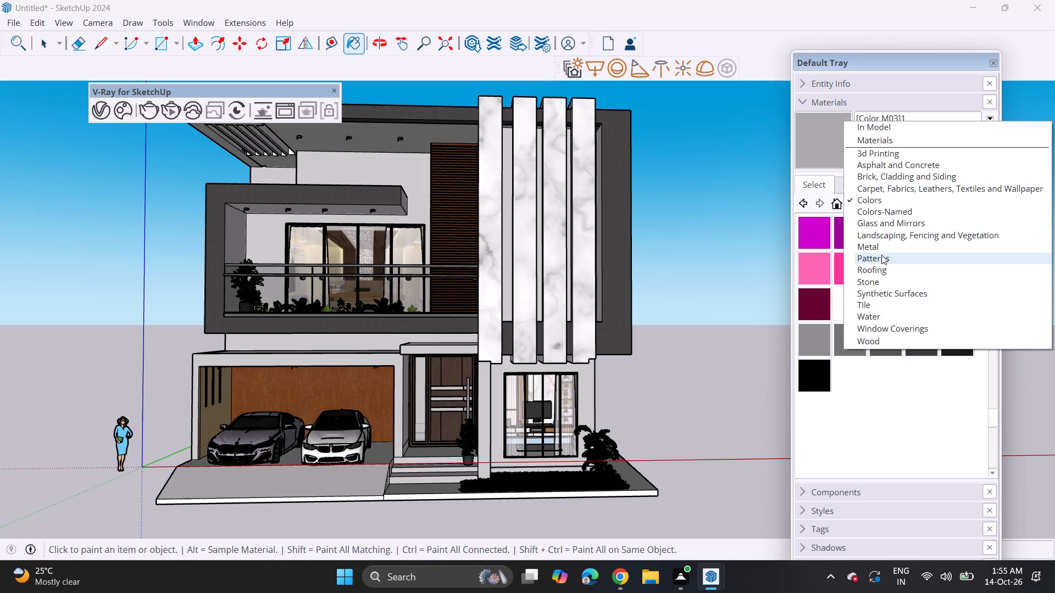
{"action": "left_click", "coordinate": [885, 304]}
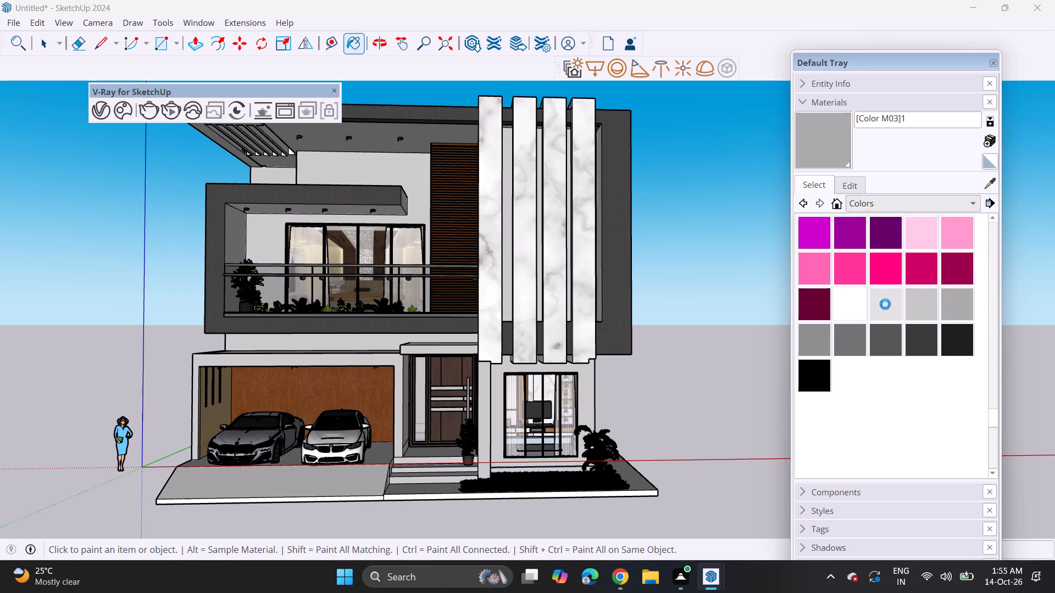
{"action": "left_click", "coordinate": [922, 202]}
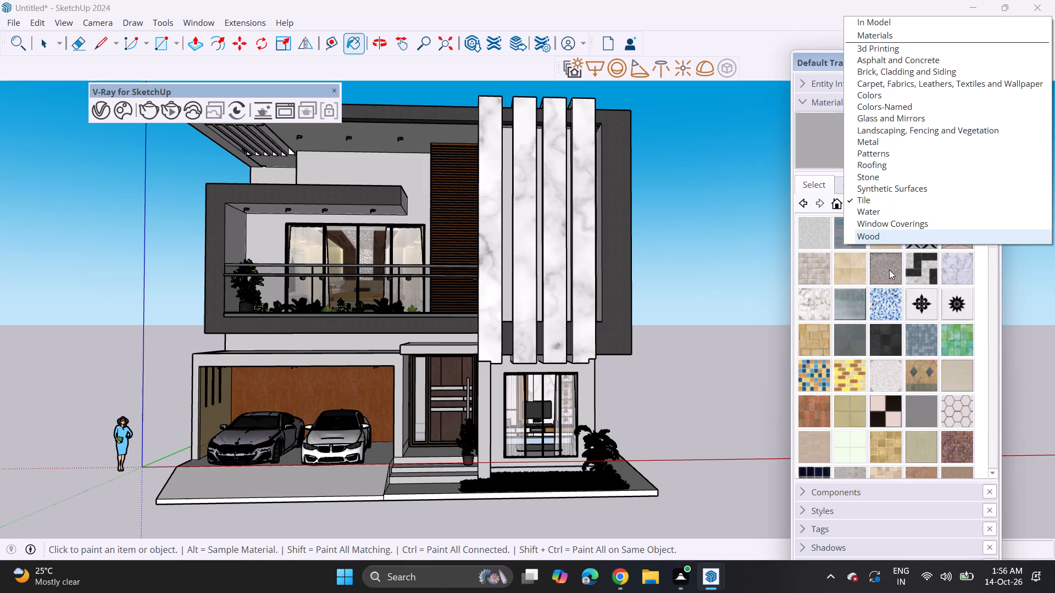
{"action": "left_click", "coordinate": [891, 236]}
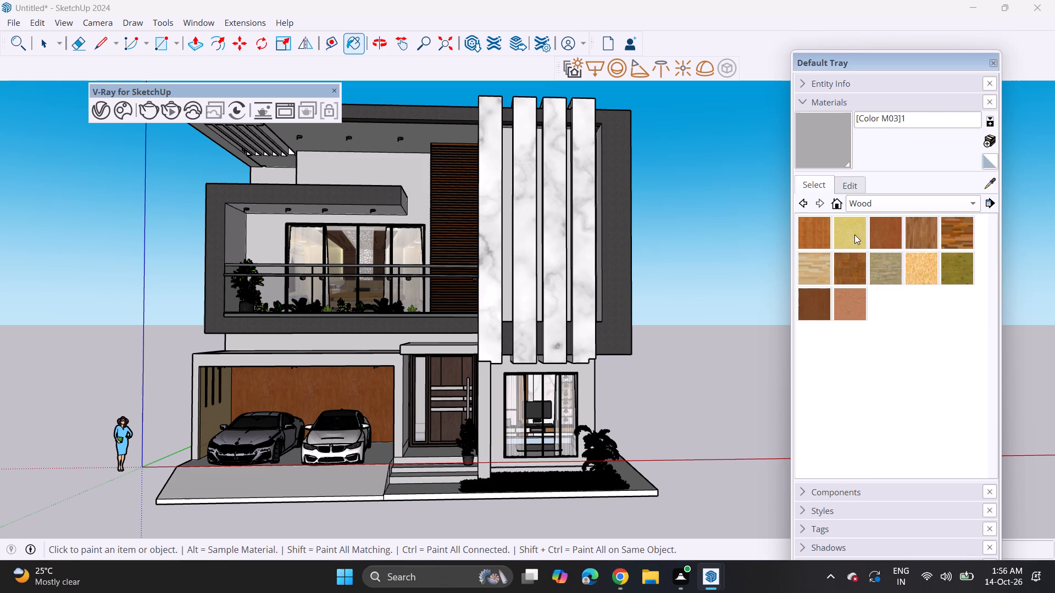
{"action": "left_click", "coordinate": [924, 266]}
{"action": "scroll", "coordinate": [601, 266], "scroll_direction": "up", "scroll_amount": 3}
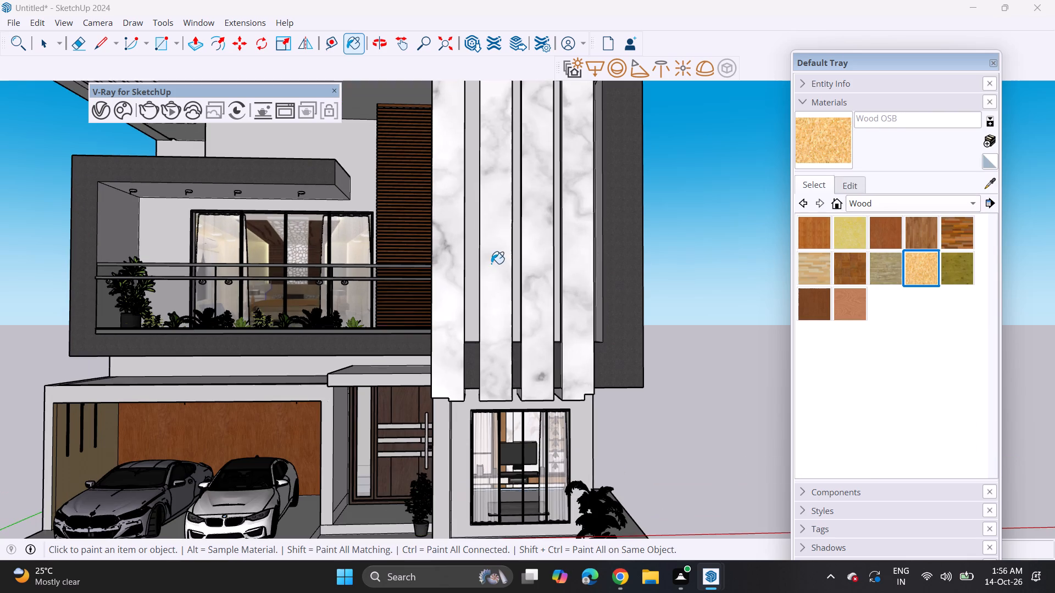
{"action": "left_click", "coordinate": [477, 269]}
{"action": "middle_click", "coordinate": [507, 268]}
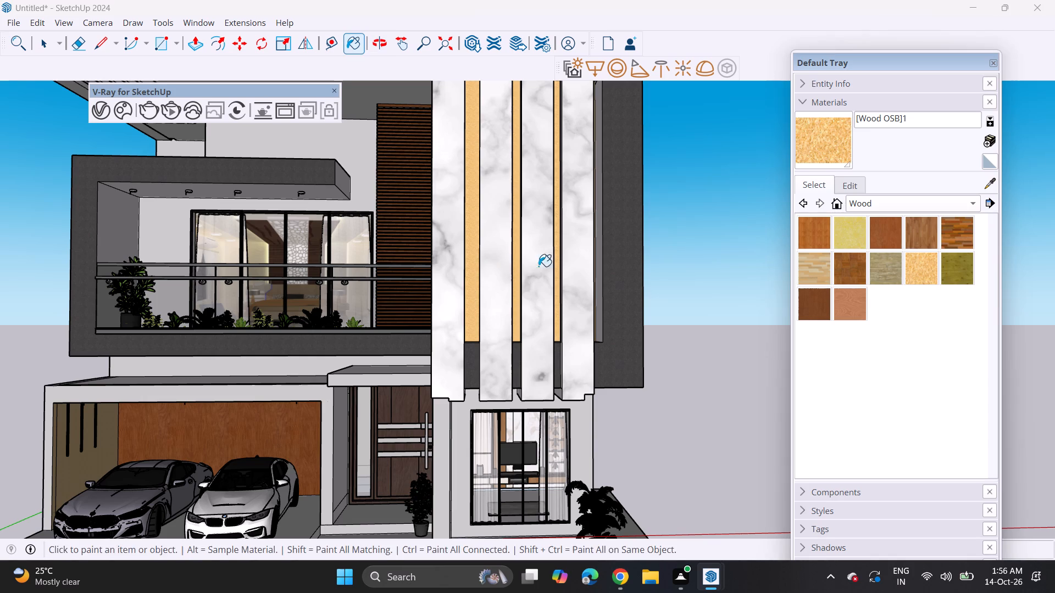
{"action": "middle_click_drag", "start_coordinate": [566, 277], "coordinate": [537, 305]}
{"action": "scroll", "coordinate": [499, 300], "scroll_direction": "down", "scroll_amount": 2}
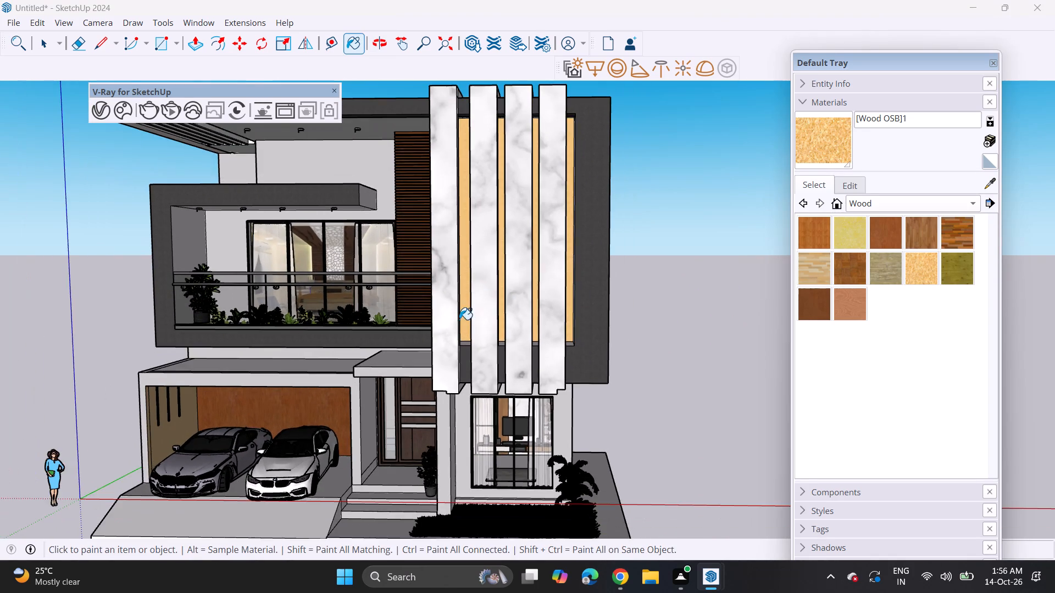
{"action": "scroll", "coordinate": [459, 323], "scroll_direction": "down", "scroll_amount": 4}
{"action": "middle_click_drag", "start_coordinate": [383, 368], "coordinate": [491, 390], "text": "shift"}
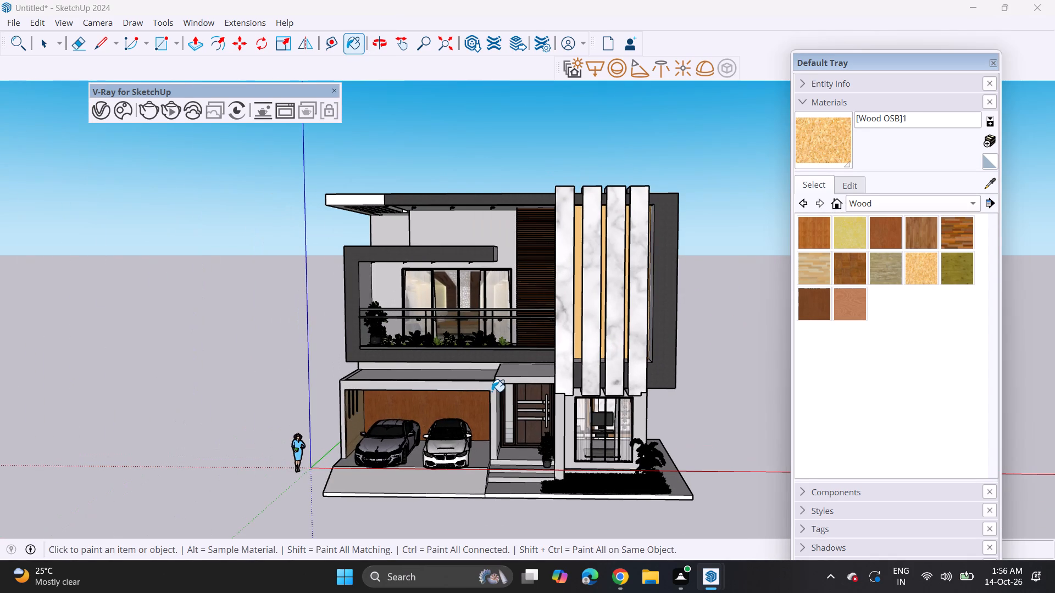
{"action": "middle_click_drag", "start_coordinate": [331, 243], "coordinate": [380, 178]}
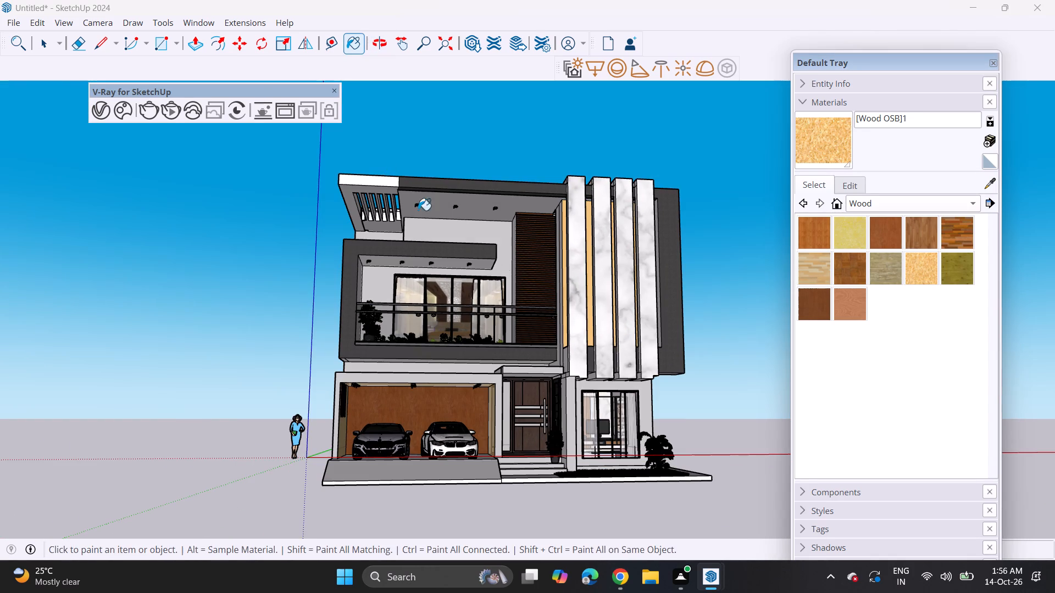
Sample the upper-storey wall colour [Color M03]1 and paint the white front fascia of the slatted roof overhang with it.
{"action": "left_click", "coordinate": [988, 180]}
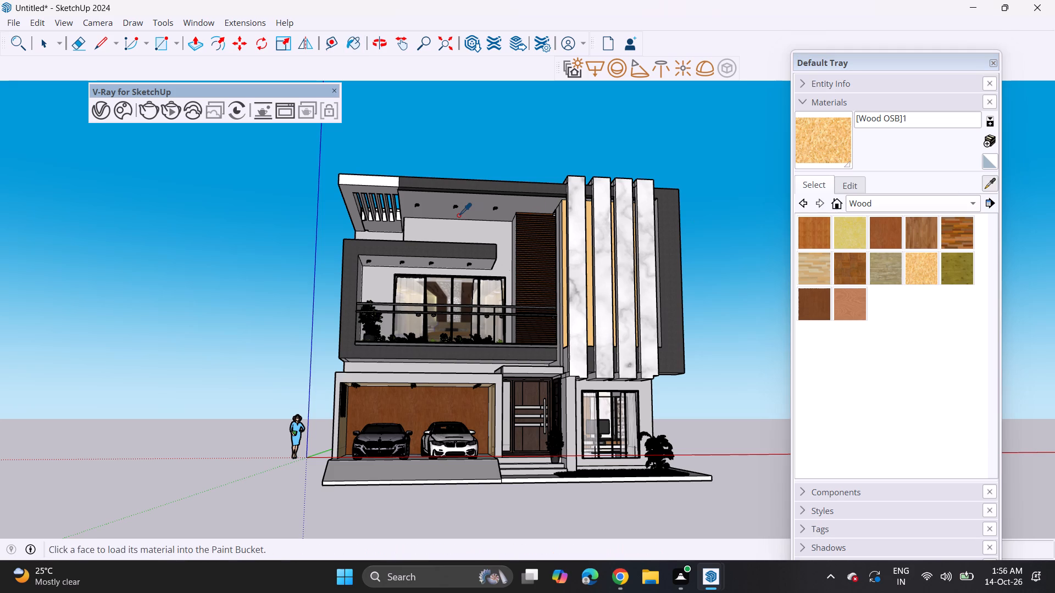
{"action": "left_click", "coordinate": [451, 223]}
{"action": "left_click", "coordinate": [357, 176]}
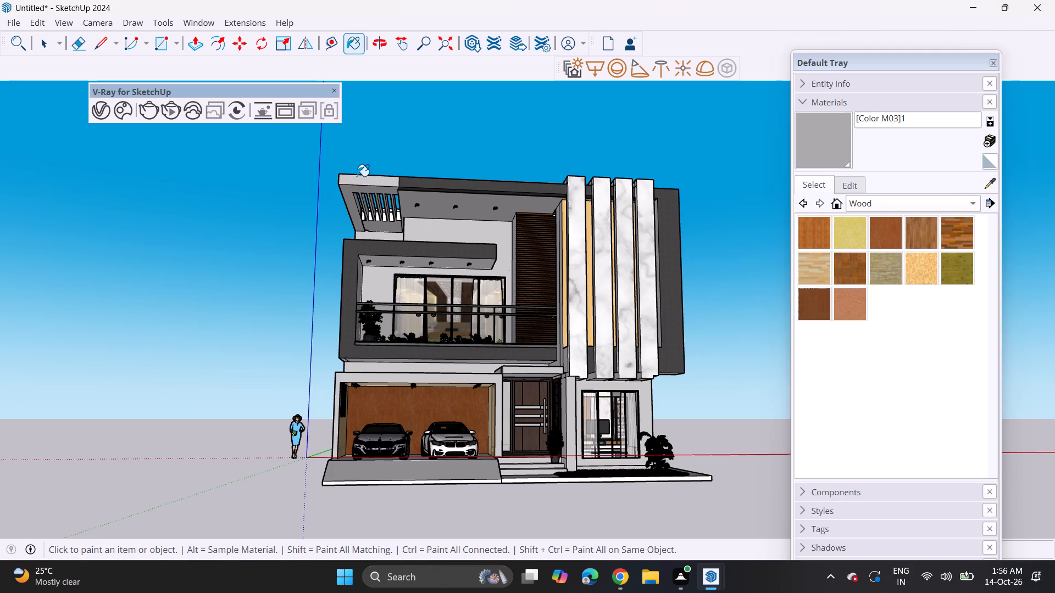
Paint the white wall sections showing between the roof slats and the underside of the slatted overhang with [Color M03]1.
{"action": "scroll", "coordinate": [356, 197], "scroll_direction": "up", "scroll_amount": 8}
{"action": "scroll", "coordinate": [374, 244], "scroll_direction": "up", "scroll_amount": 4}
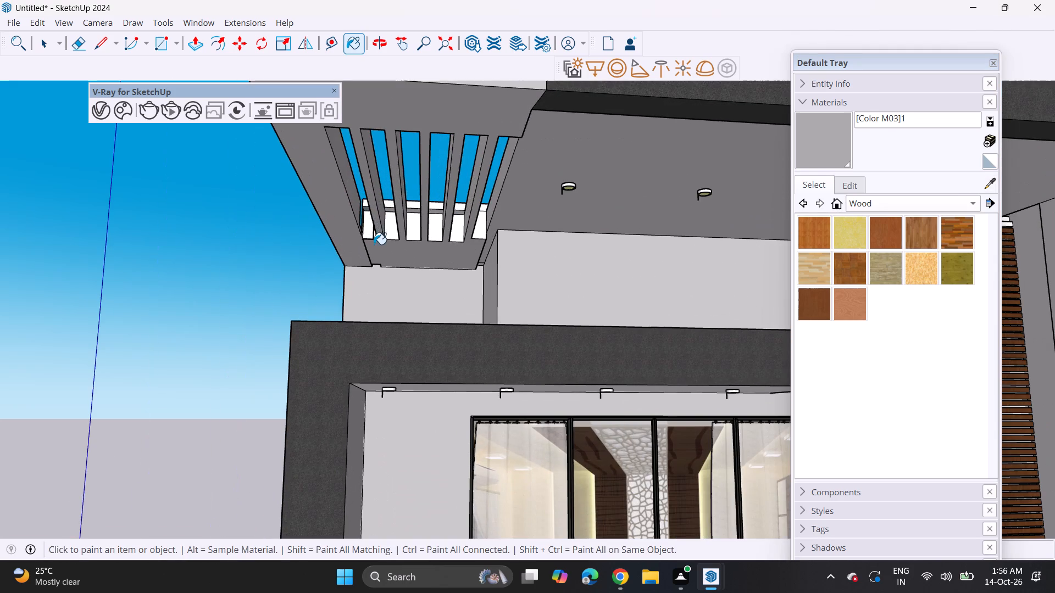
{"action": "left_click", "coordinate": [368, 232]}
{"action": "left_click", "coordinate": [388, 227]}
{"action": "left_click", "coordinate": [412, 227]}
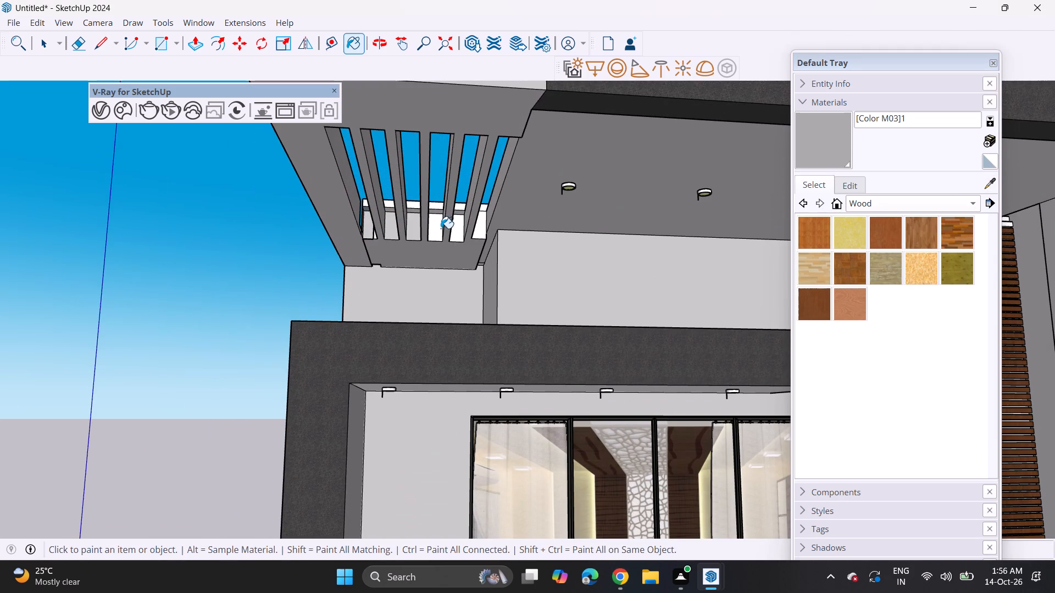
{"action": "left_click", "coordinate": [431, 233]}
{"action": "left_click", "coordinate": [457, 233]}
{"action": "left_click", "coordinate": [480, 238]}
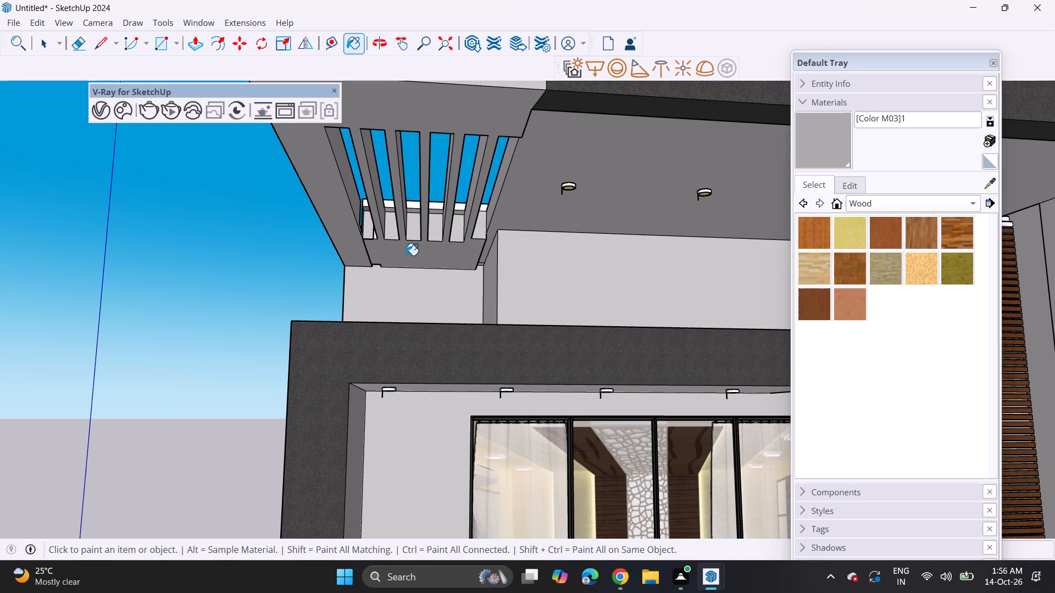
{"action": "left_click", "coordinate": [403, 257]}
Examine the painted roof overhang up close and check the whole front elevation for surfaces still lacking material.
{"action": "scroll", "coordinate": [351, 250], "scroll_direction": "down", "scroll_amount": 3}
{"action": "scroll", "coordinate": [351, 250], "scroll_direction": "up", "scroll_amount": 3}
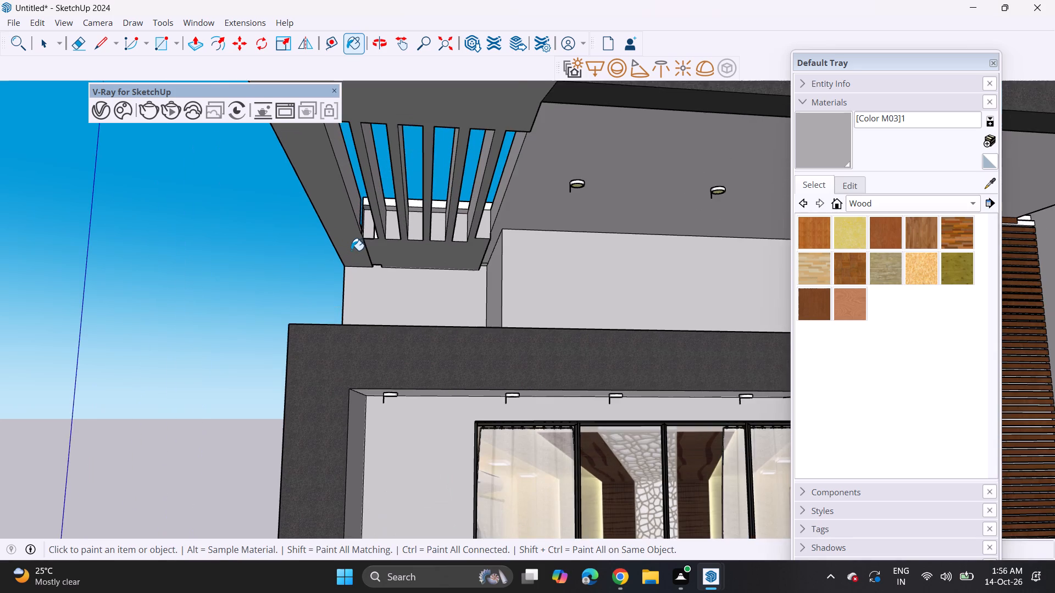
{"action": "scroll", "coordinate": [351, 250], "scroll_direction": "up", "scroll_amount": 6}
{"action": "scroll", "coordinate": [351, 250], "scroll_direction": "down", "scroll_amount": 9}
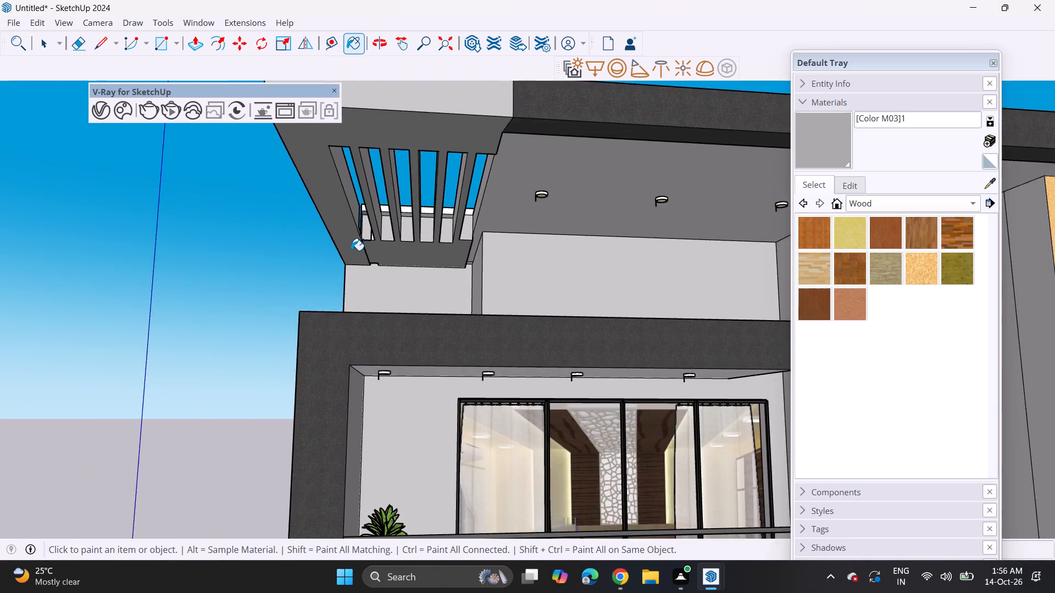
{"action": "scroll", "coordinate": [351, 250], "scroll_direction": "down", "scroll_amount": 8}
{"action": "middle_click_drag", "start_coordinate": [509, 295], "coordinate": [462, 251], "text": "shift"}
{"action": "middle_click_drag", "start_coordinate": [462, 296], "coordinate": [449, 276], "text": "shift"}
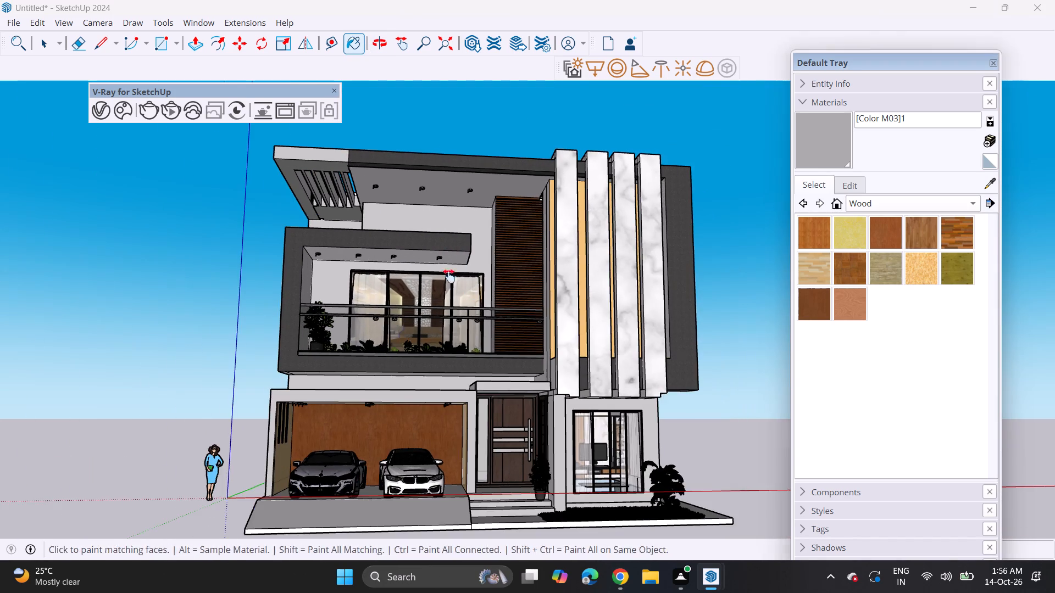
{"action": "middle_click_drag", "start_coordinate": [449, 276], "coordinate": [432, 253], "text": "shift"}
{"action": "middle_click_drag", "start_coordinate": [424, 266], "coordinate": [389, 335]}
{"action": "middle_click_drag", "start_coordinate": [398, 300], "coordinate": [413, 263]}
{"action": "scroll", "coordinate": [411, 269], "scroll_direction": "down", "scroll_amount": 2}
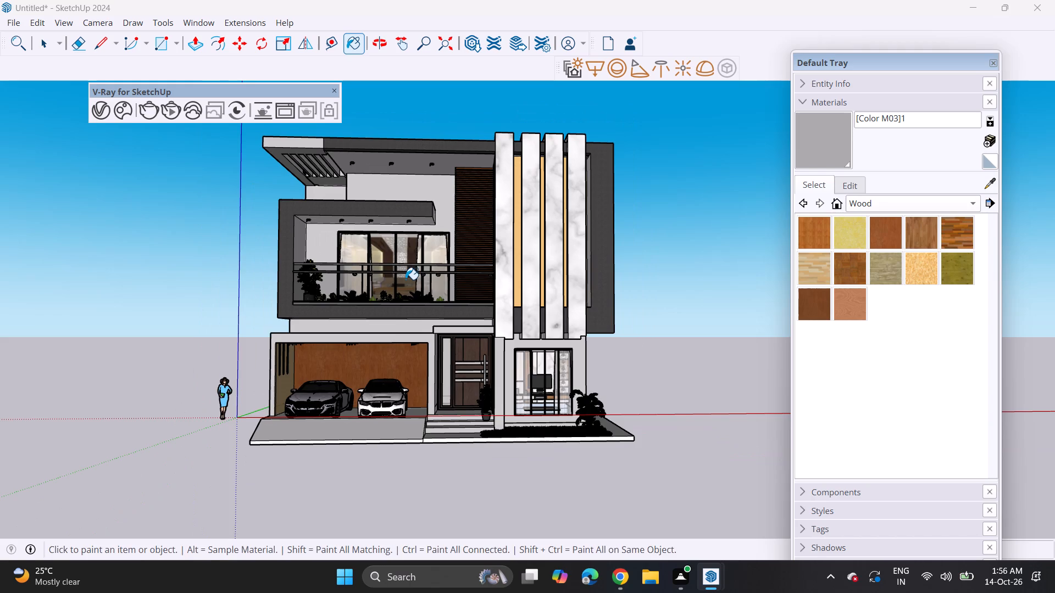
{"action": "middle_click_drag", "start_coordinate": [405, 284], "coordinate": [427, 331], "text": "shift"}
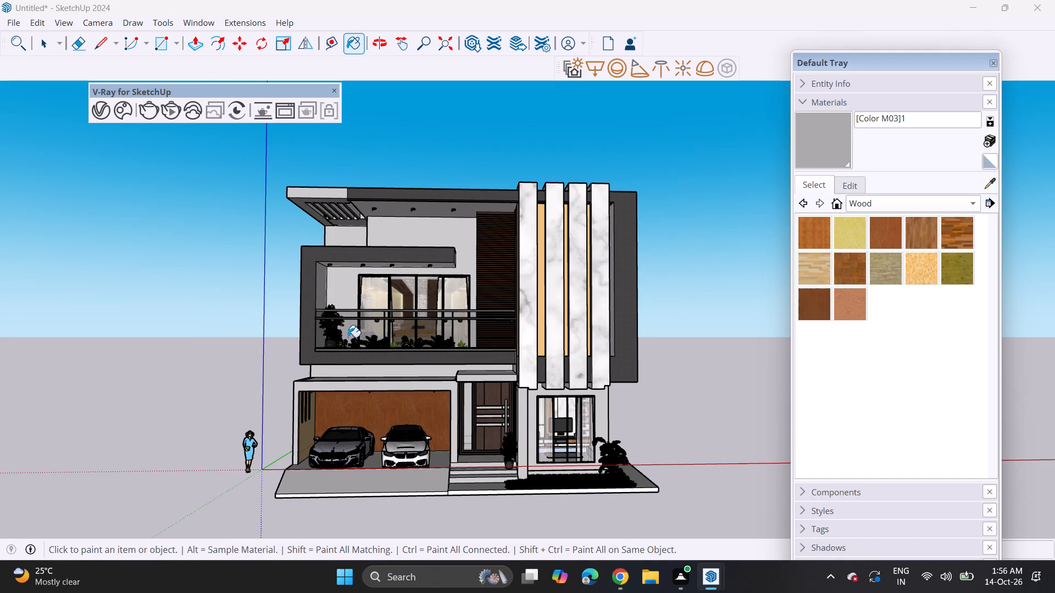
Delete the standing human scale figure beside the garage.
{"action": "key", "text": "space"}
{"action": "left_click_drag", "start_coordinate": [186, 150], "coordinate": [421, 199]}
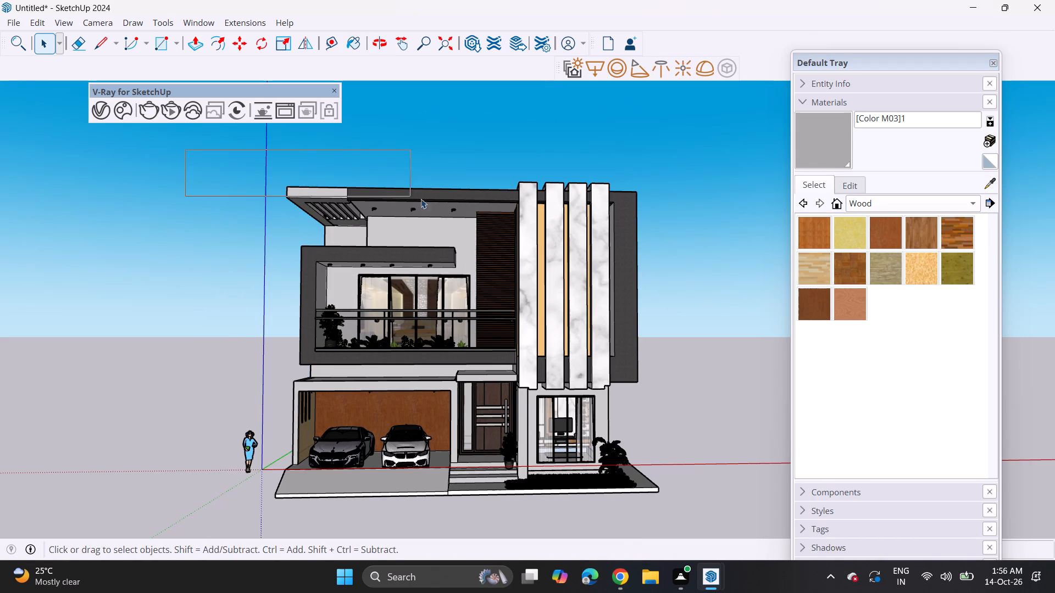
{"action": "left_click_drag", "start_coordinate": [421, 199], "coordinate": [710, 509]}
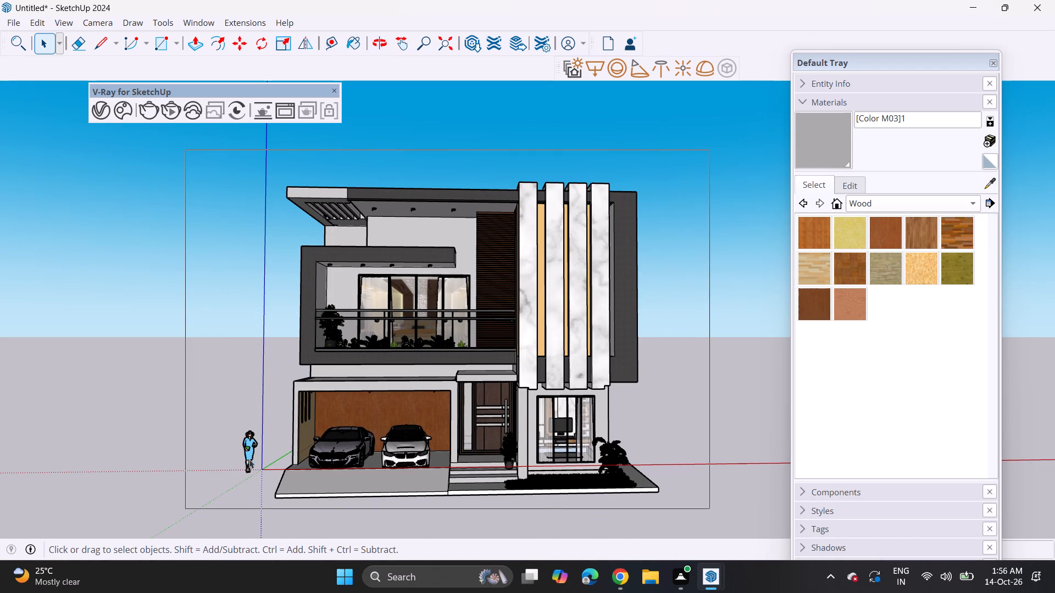
{"action": "left_click", "coordinate": [248, 451]}
{"action": "left_click", "coordinate": [250, 446]}
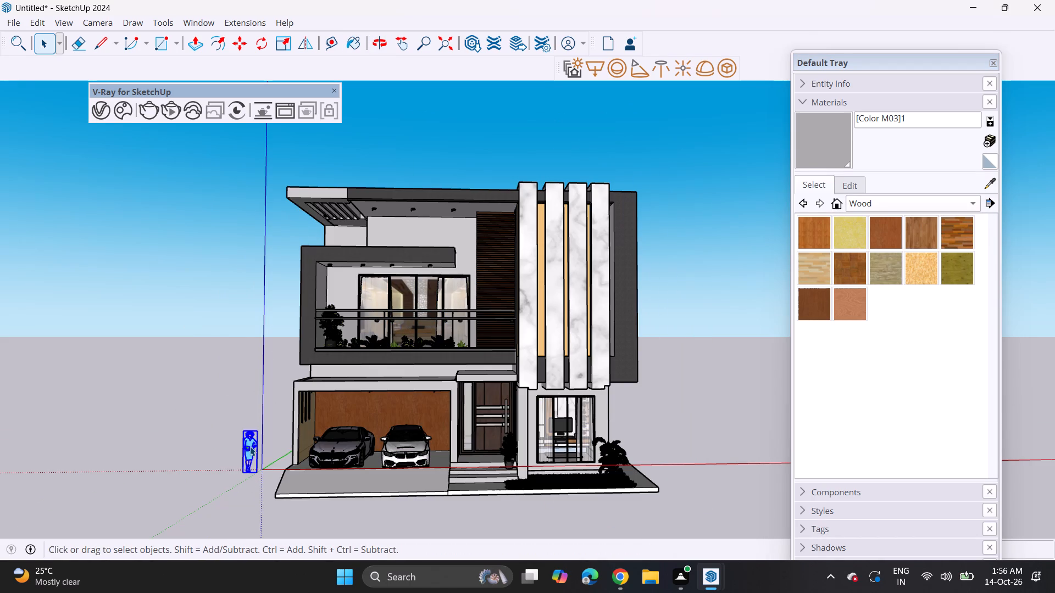
{"action": "key", "text": "Delete"}
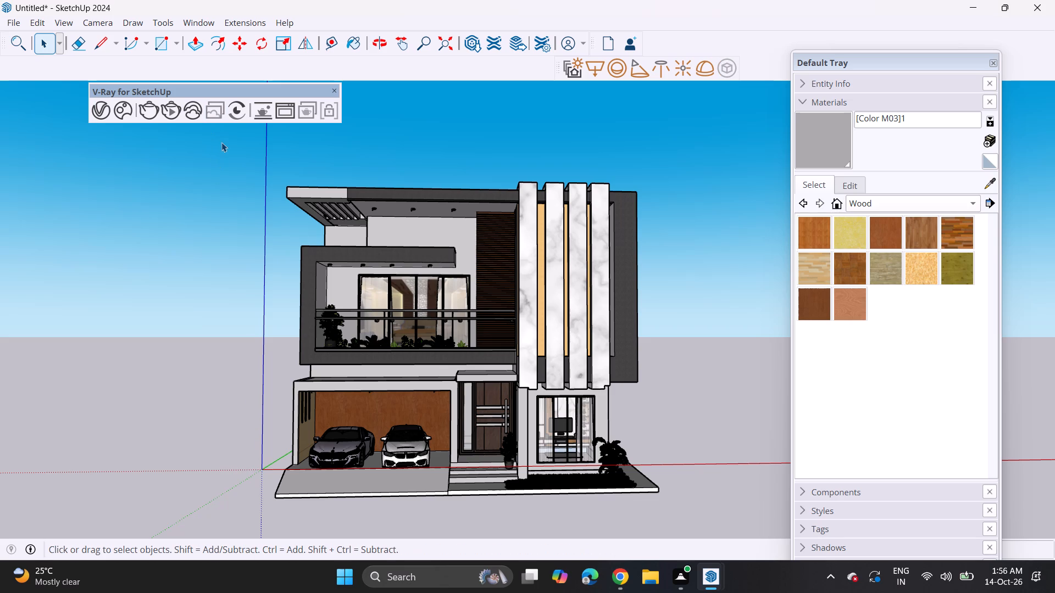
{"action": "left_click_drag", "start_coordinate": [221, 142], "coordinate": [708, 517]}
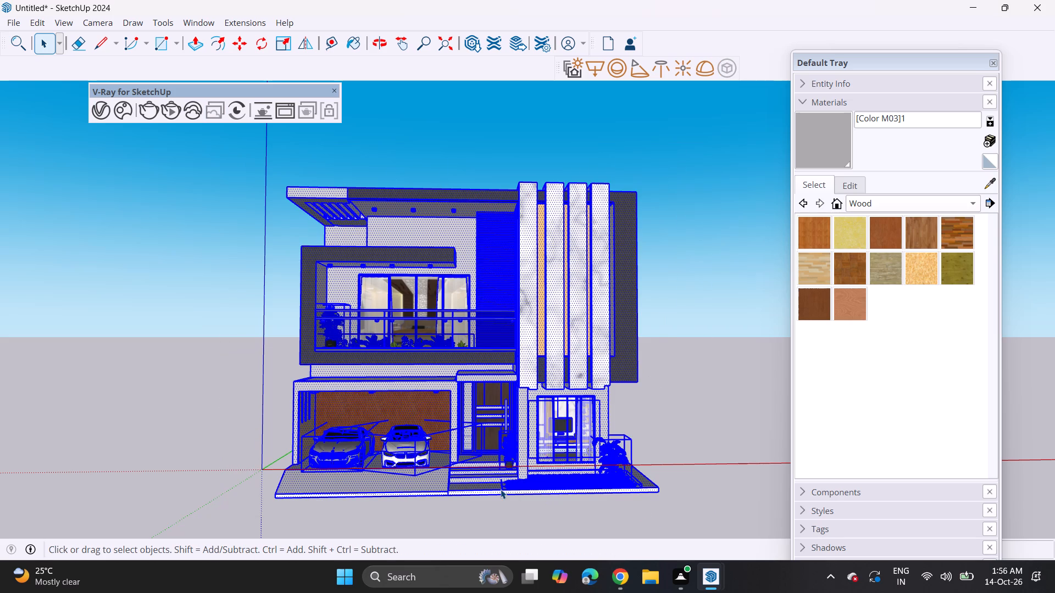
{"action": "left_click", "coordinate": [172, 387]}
Push/Pull the base slab's front face far outward before the entrance, and extend the garage ramp's front face by the same distance.
{"action": "scroll", "coordinate": [462, 514], "scroll_direction": "up", "scroll_amount": 1}
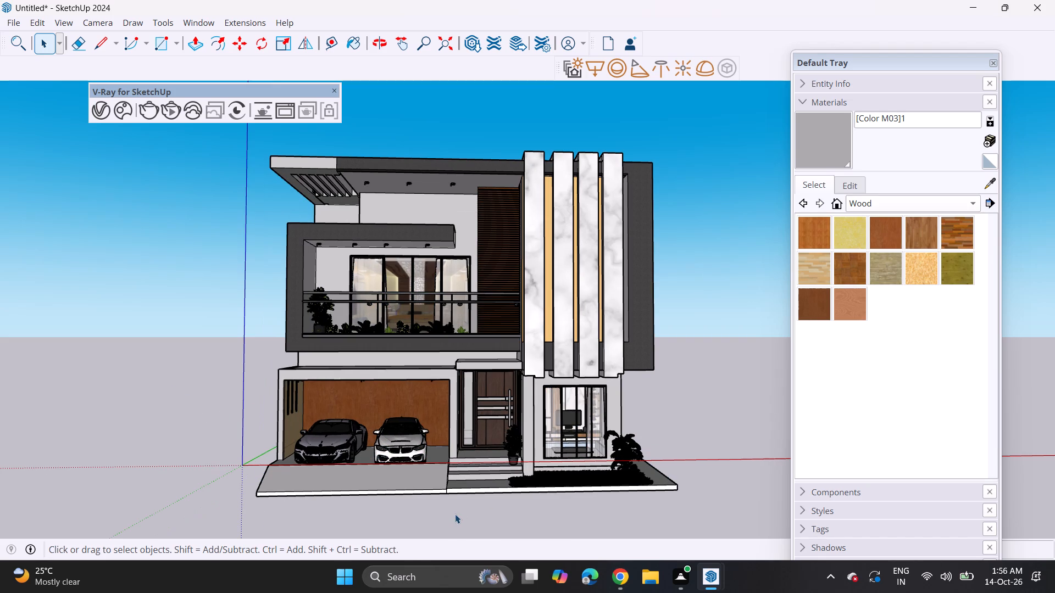
{"action": "key", "text": "p"}
{"action": "left_click", "coordinate": [460, 490]}
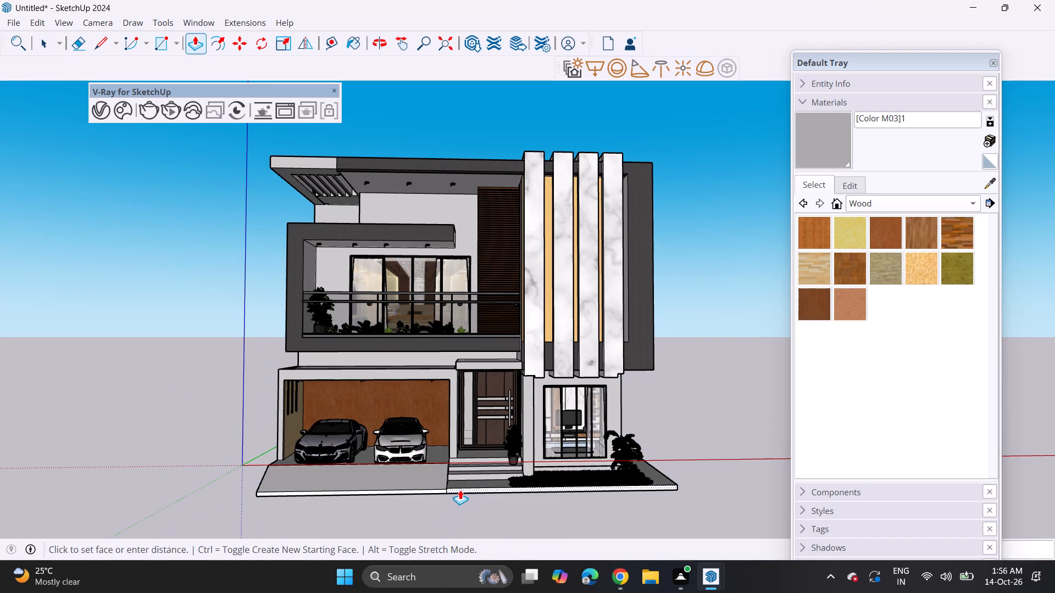
{"action": "middle_click_drag", "start_coordinate": [457, 511], "coordinate": [423, 406], "text": "shift"}
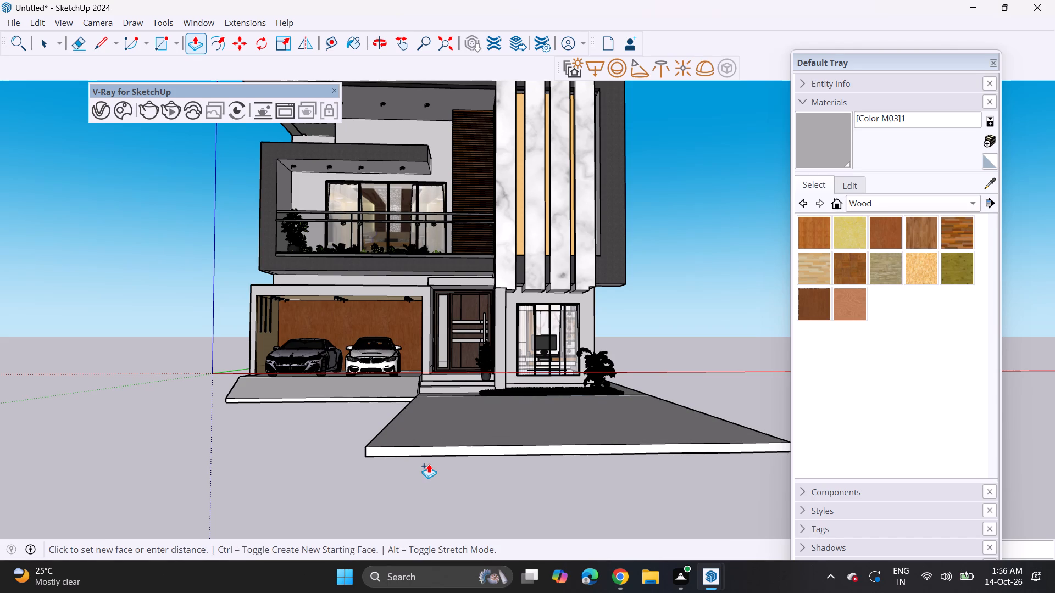
{"action": "left_click", "coordinate": [429, 463]}
{"action": "middle_click_drag", "start_coordinate": [349, 439], "coordinate": [458, 496]}
{"action": "scroll", "coordinate": [443, 462], "scroll_direction": "up", "scroll_amount": 3}
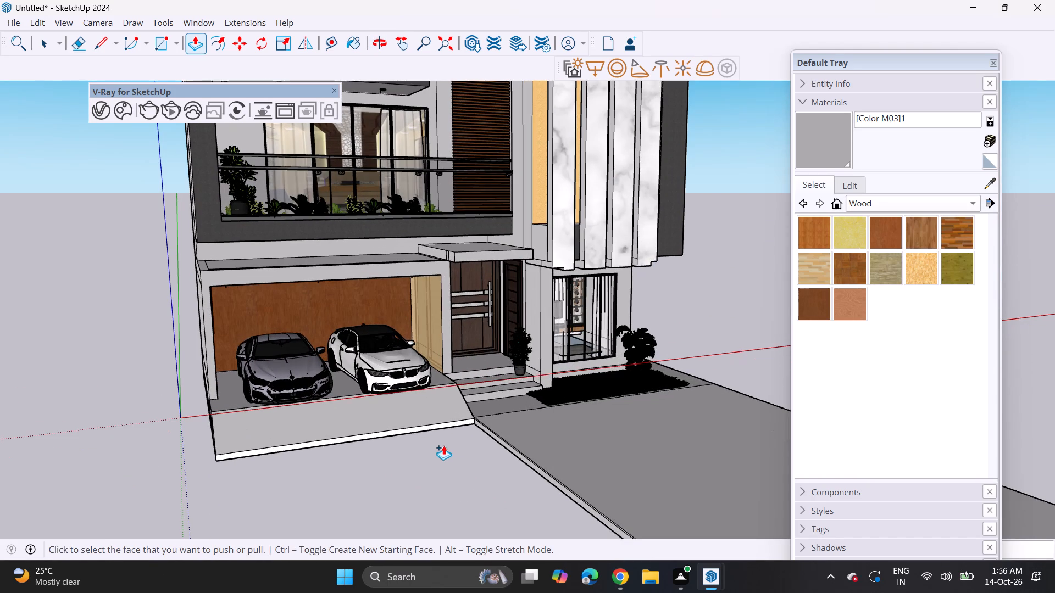
{"action": "double_click", "coordinate": [443, 426]}
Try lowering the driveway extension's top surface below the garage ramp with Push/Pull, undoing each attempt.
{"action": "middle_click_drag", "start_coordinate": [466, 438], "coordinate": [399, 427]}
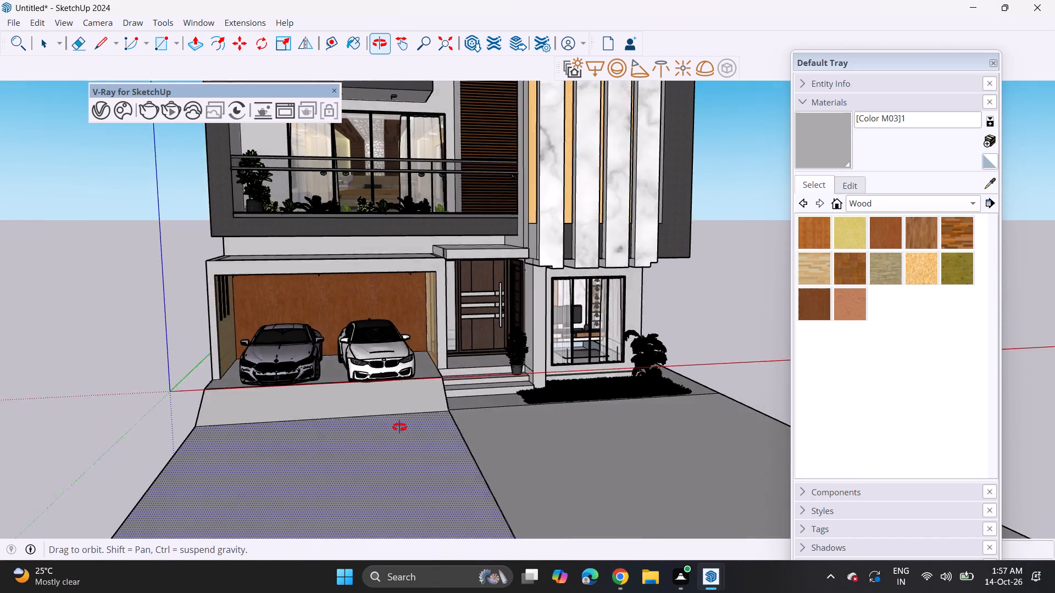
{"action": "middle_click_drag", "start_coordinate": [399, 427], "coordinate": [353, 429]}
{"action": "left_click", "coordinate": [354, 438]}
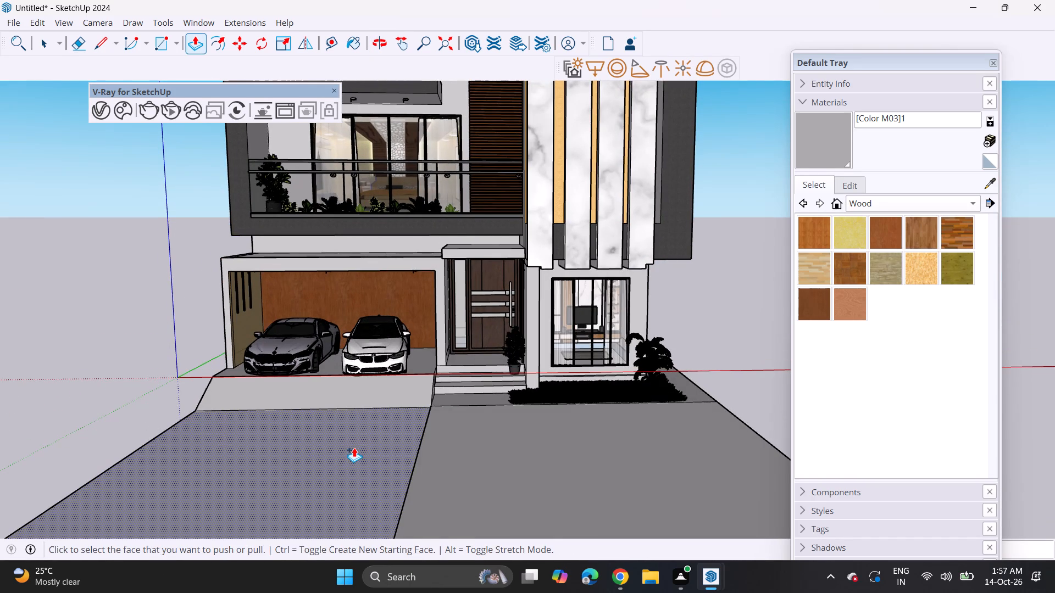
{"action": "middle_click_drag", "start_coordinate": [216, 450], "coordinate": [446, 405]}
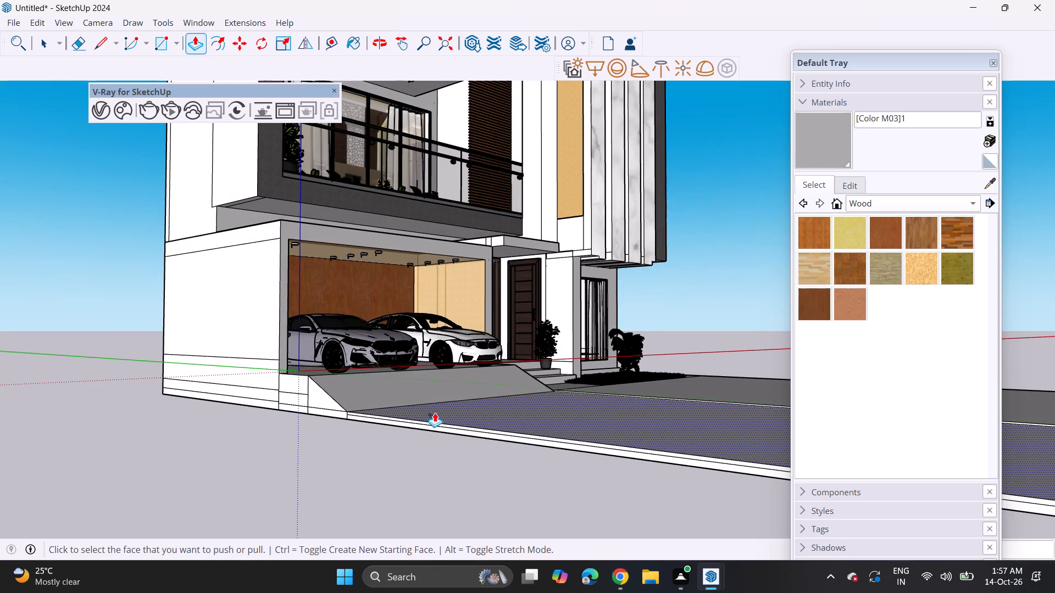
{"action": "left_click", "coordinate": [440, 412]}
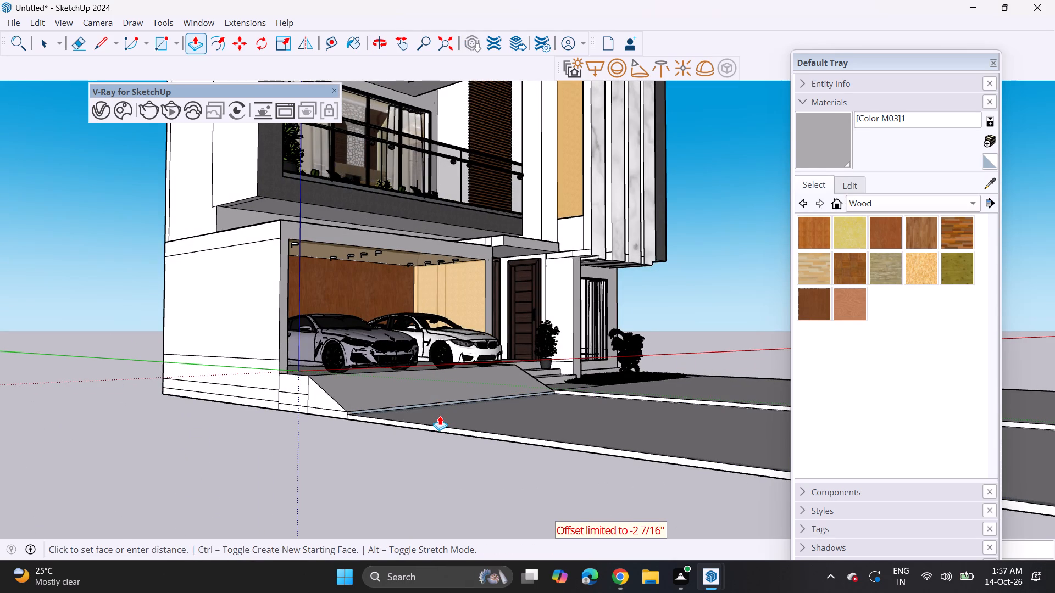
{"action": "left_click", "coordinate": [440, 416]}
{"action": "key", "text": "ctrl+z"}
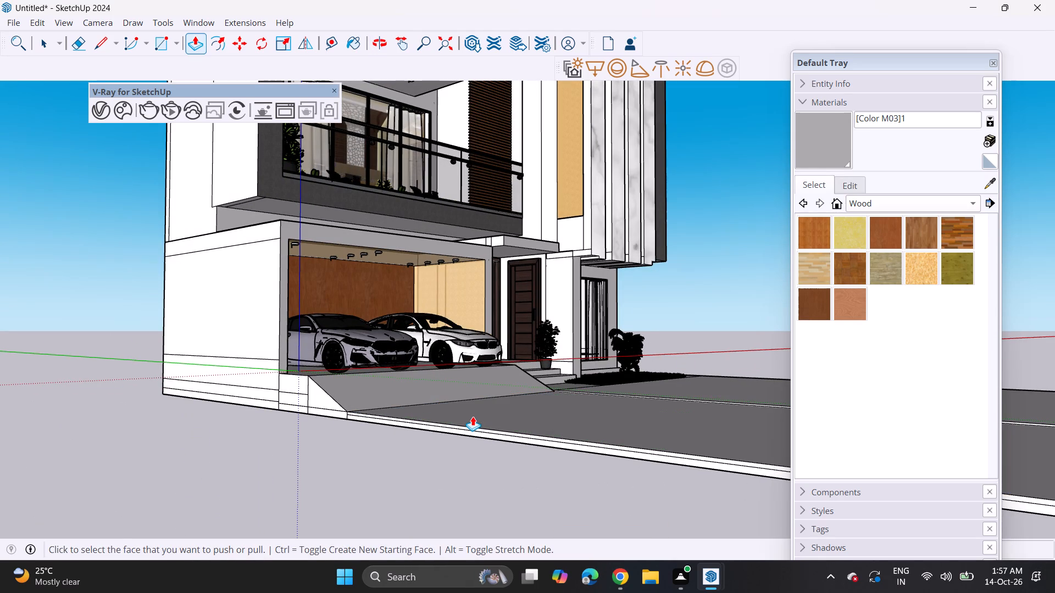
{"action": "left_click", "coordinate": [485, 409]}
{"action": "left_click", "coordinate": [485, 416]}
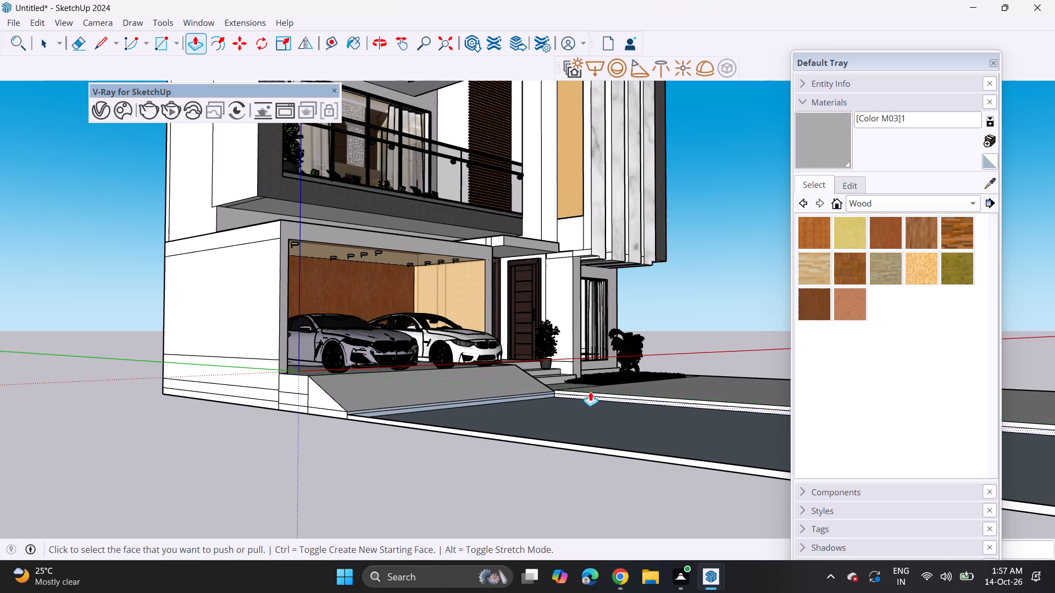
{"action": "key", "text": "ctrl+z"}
Push/Pull the driveway extension's top surface to sit slightly below the foot of the garage ramp.
{"action": "left_click", "coordinate": [535, 415]}
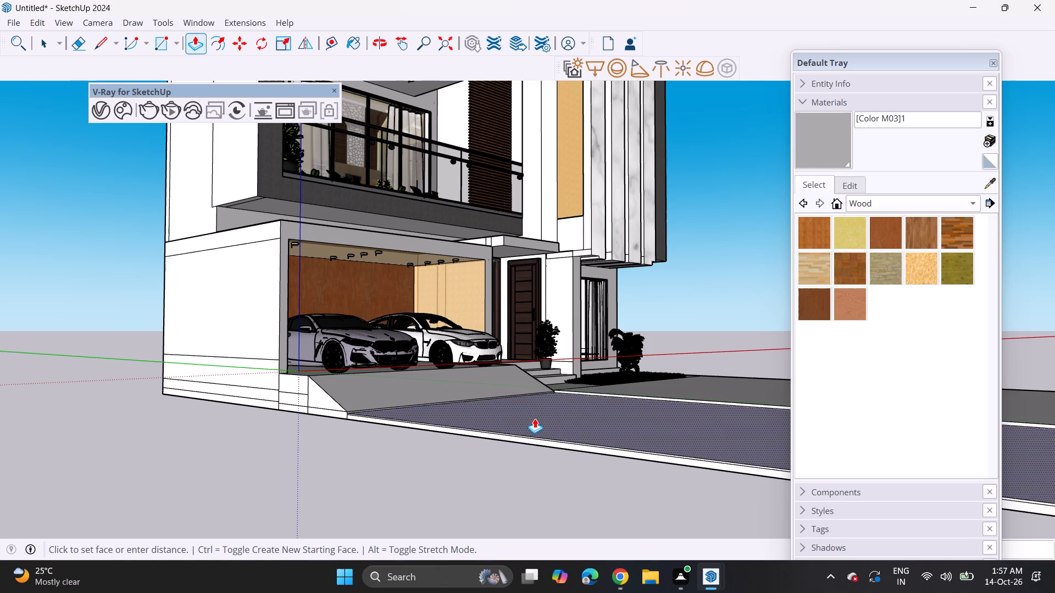
{"action": "left_click", "coordinate": [535, 418]}
{"action": "middle_click_drag", "start_coordinate": [545, 419], "coordinate": [456, 465]}
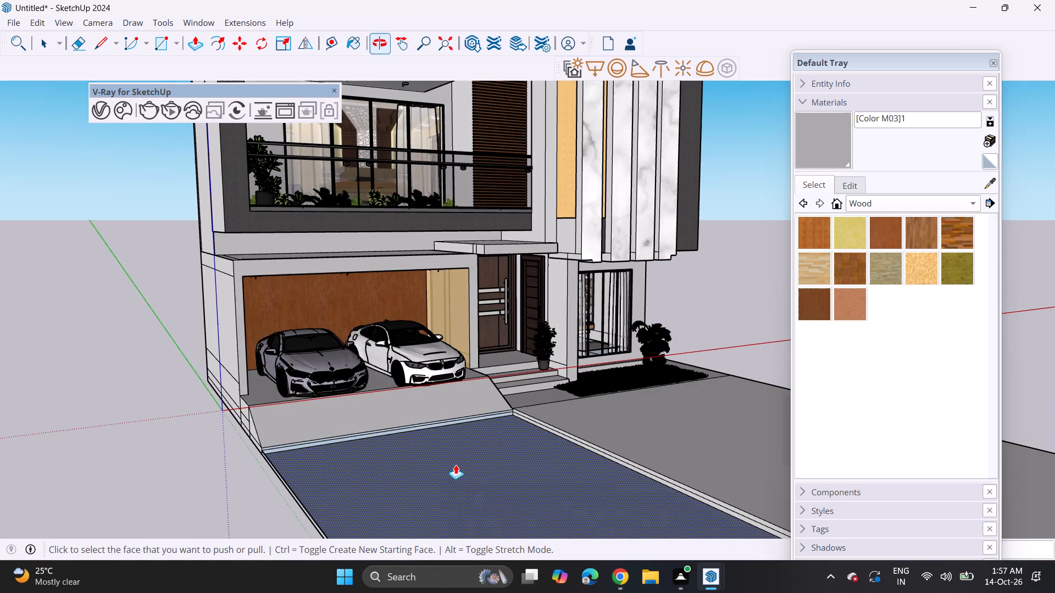
{"action": "left_click", "coordinate": [453, 467]}
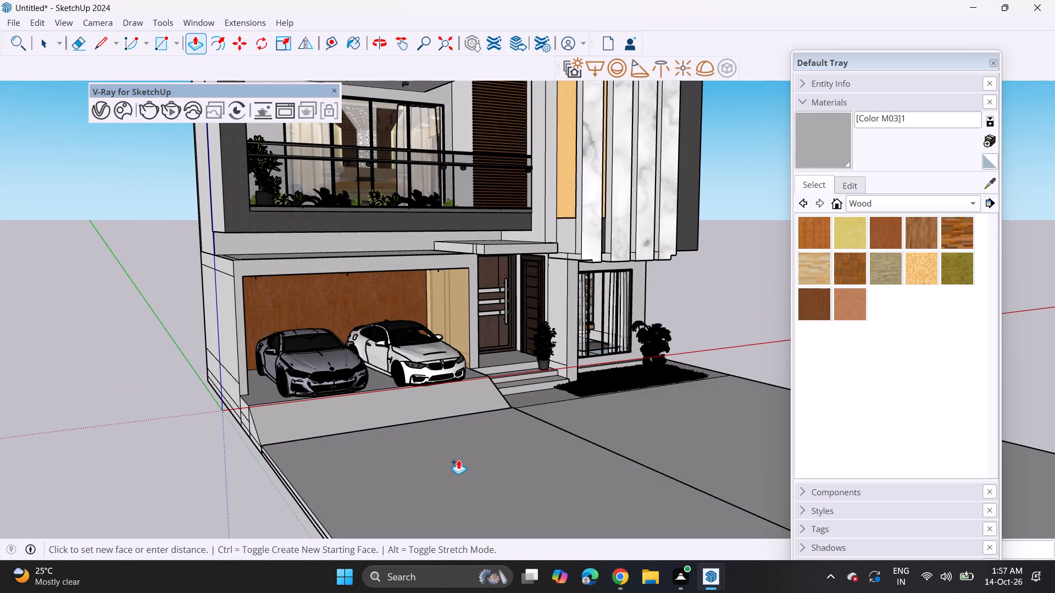
{"action": "left_click", "coordinate": [458, 463]}
Lower the entrance forecourt's top surface with Push/Pull to match the level of the adjoining driveway.
{"action": "double_click", "coordinate": [584, 423]}
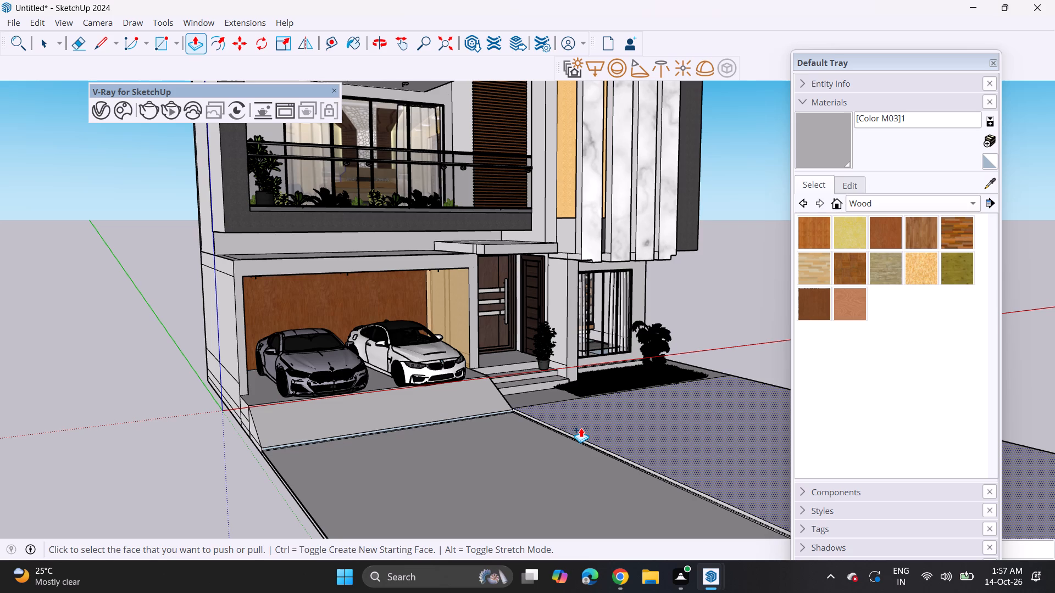
{"action": "left_click", "coordinate": [589, 428]}
{"action": "left_click", "coordinate": [589, 432]}
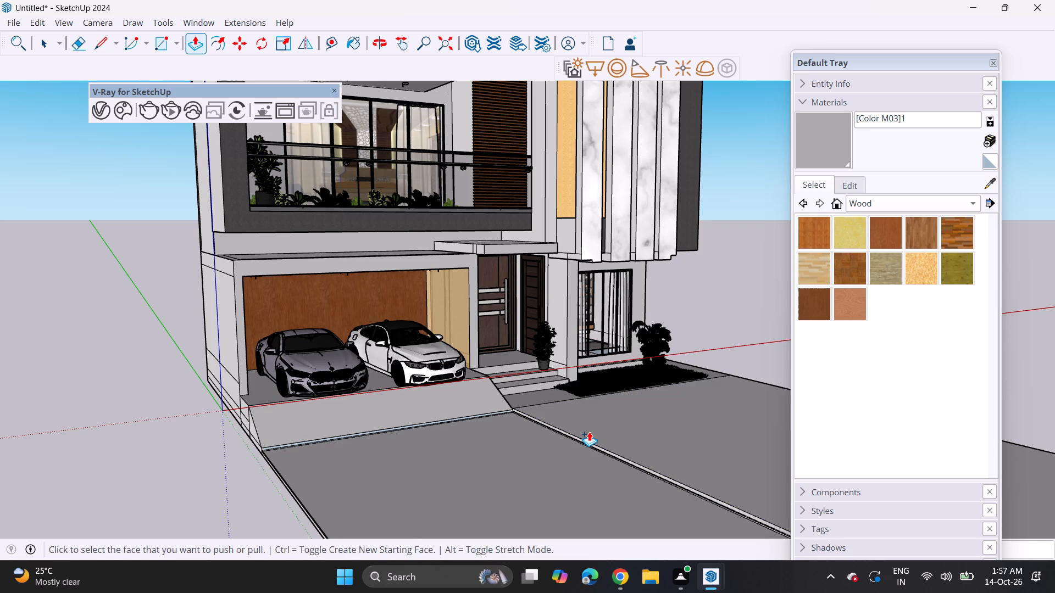
{"action": "left_click", "coordinate": [610, 424]}
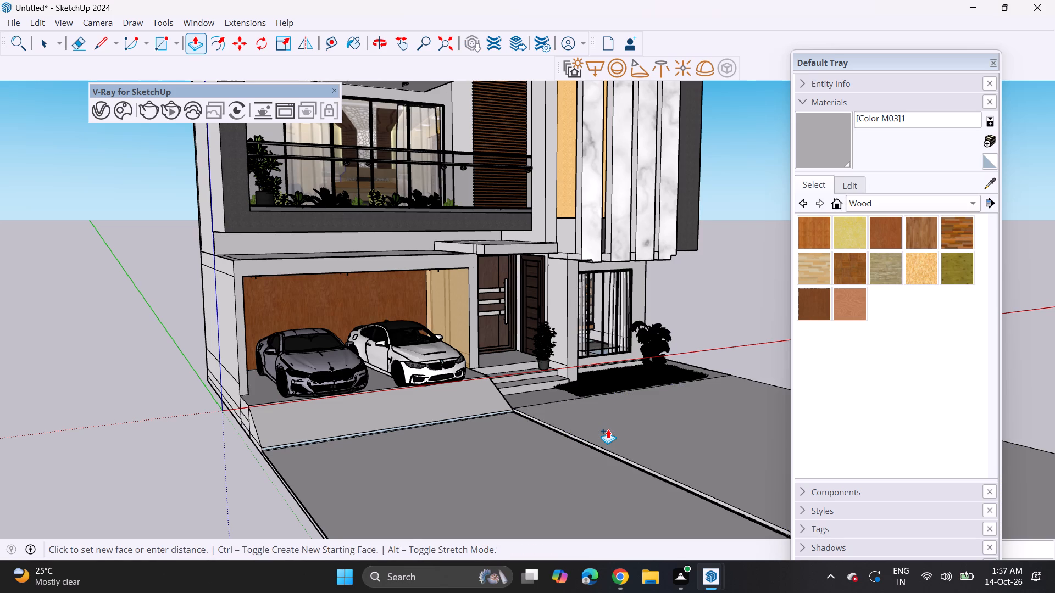
{"action": "left_click", "coordinate": [608, 429]}
{"action": "middle_click_drag", "start_coordinate": [580, 437], "coordinate": [161, 438]}
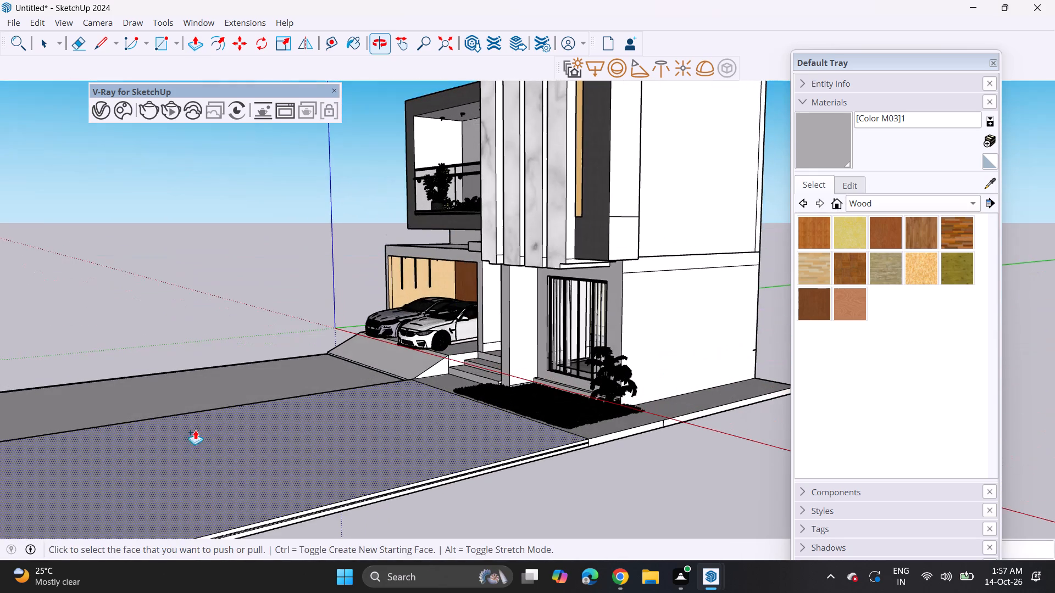
{"action": "left_click", "coordinate": [336, 462]}
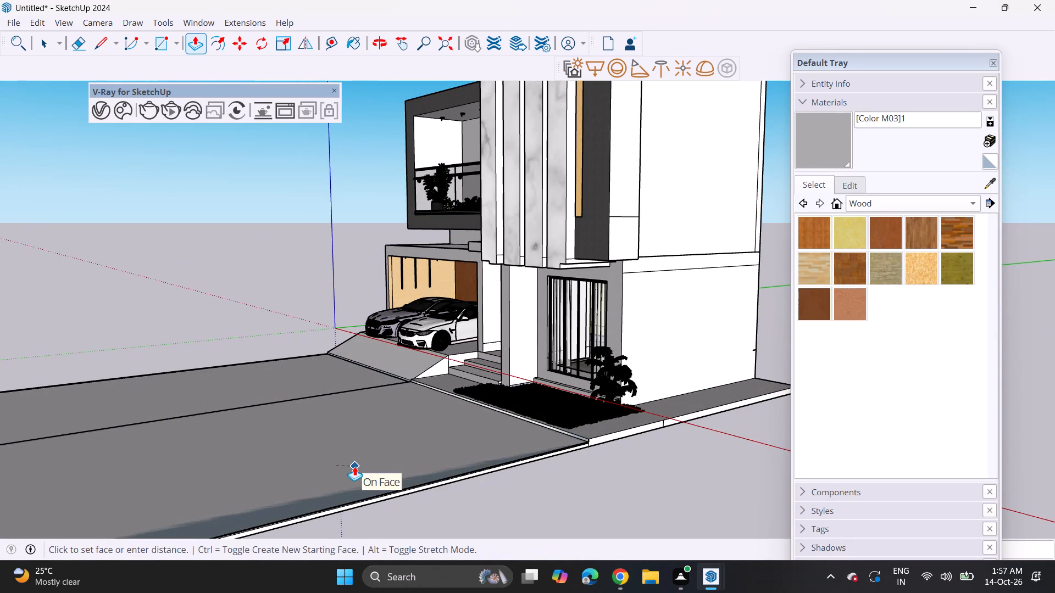
{"action": "left_click", "coordinate": [354, 466]}
Erase the dividing edge between the driveway extension and the entrance forecourt.
{"action": "scroll", "coordinate": [303, 456], "scroll_direction": "down", "scroll_amount": 5}
{"action": "middle_click_drag", "start_coordinate": [262, 457], "coordinate": [557, 489]}
{"action": "middle_click_drag", "start_coordinate": [498, 495], "coordinate": [443, 362], "text": "shift"}
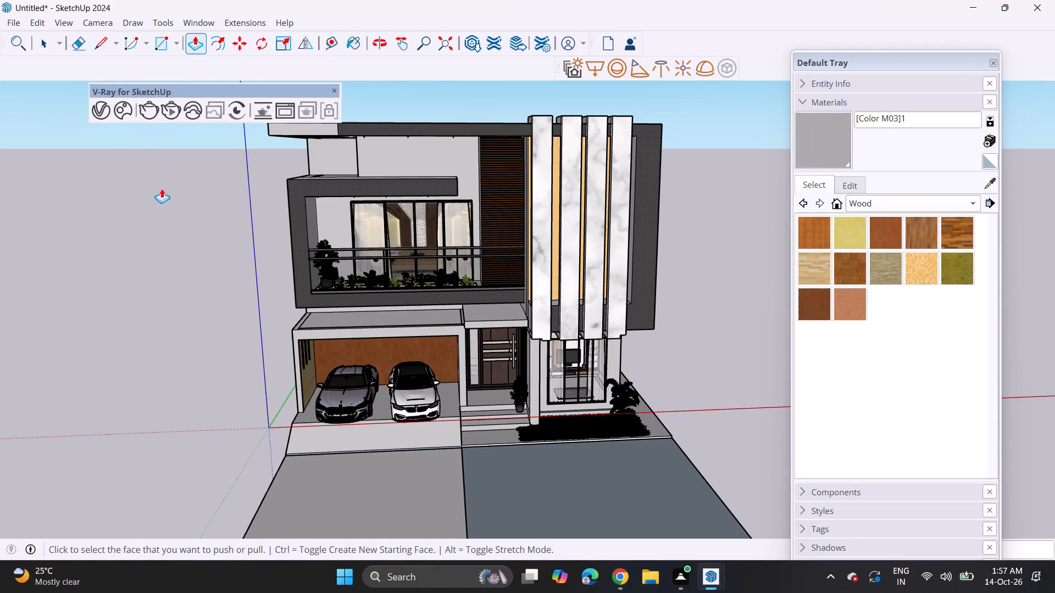
{"action": "left_click", "coordinate": [73, 42]}
{"action": "left_click", "coordinate": [463, 479]}
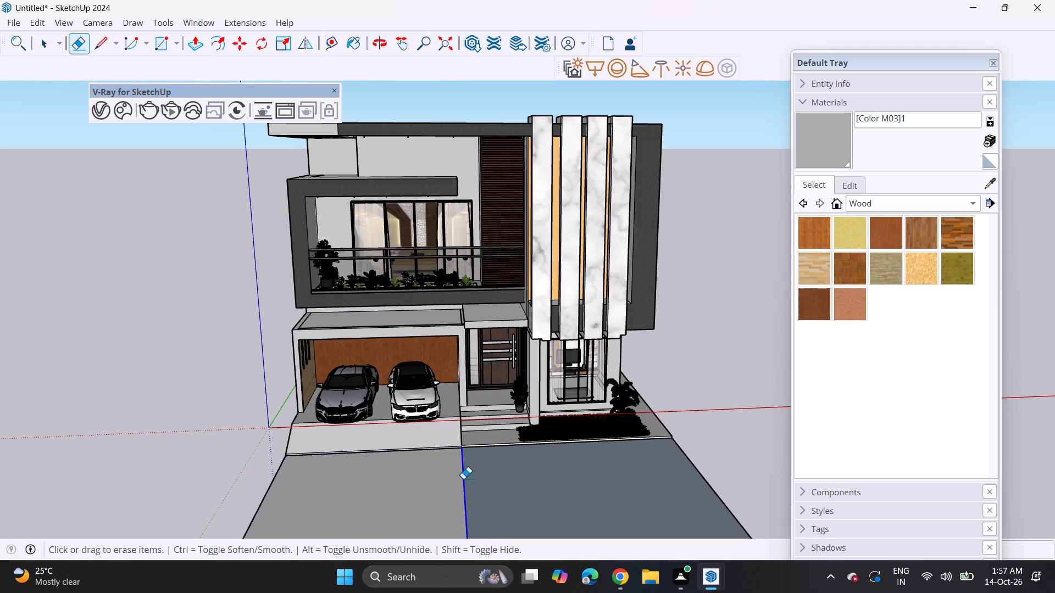
Erase the remaining edge dividing the driveway extension from the entrance forecourt in front of the villa.
{"action": "left_click", "coordinate": [463, 479]}
{"action": "left_click_drag", "start_coordinate": [565, 479], "coordinate": [532, 489]}
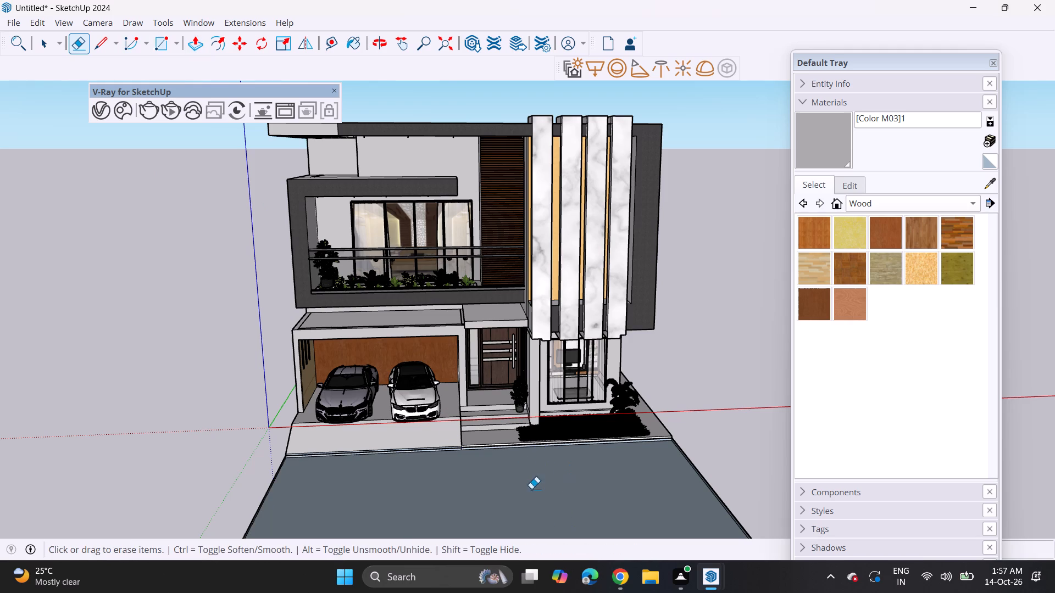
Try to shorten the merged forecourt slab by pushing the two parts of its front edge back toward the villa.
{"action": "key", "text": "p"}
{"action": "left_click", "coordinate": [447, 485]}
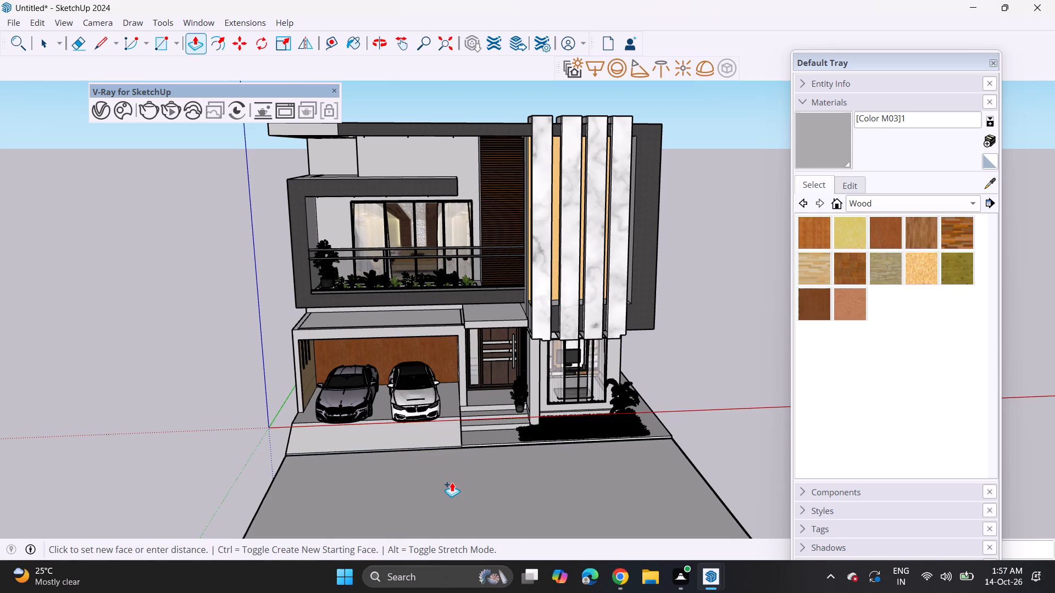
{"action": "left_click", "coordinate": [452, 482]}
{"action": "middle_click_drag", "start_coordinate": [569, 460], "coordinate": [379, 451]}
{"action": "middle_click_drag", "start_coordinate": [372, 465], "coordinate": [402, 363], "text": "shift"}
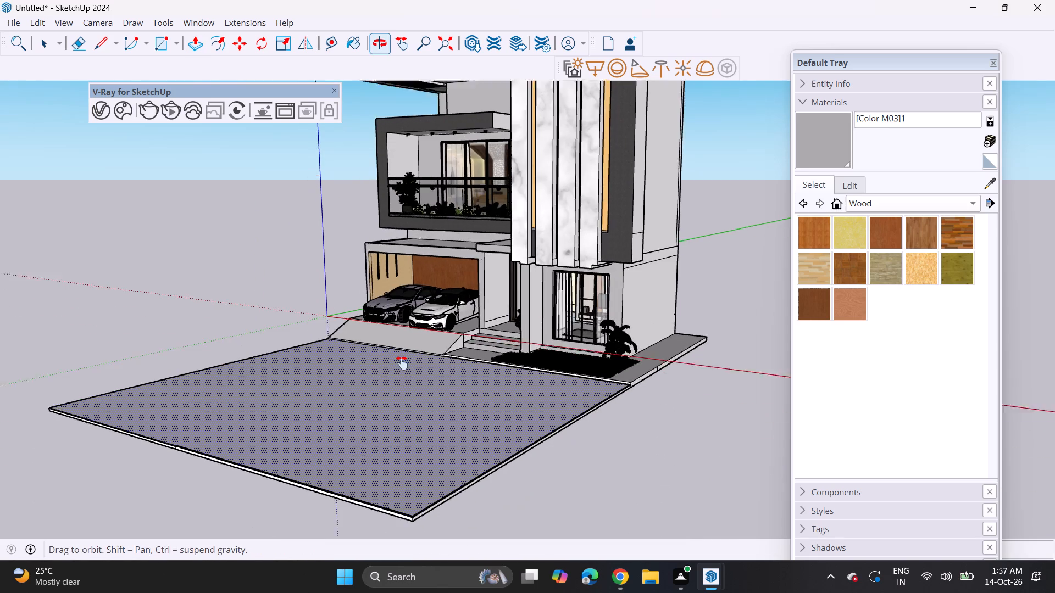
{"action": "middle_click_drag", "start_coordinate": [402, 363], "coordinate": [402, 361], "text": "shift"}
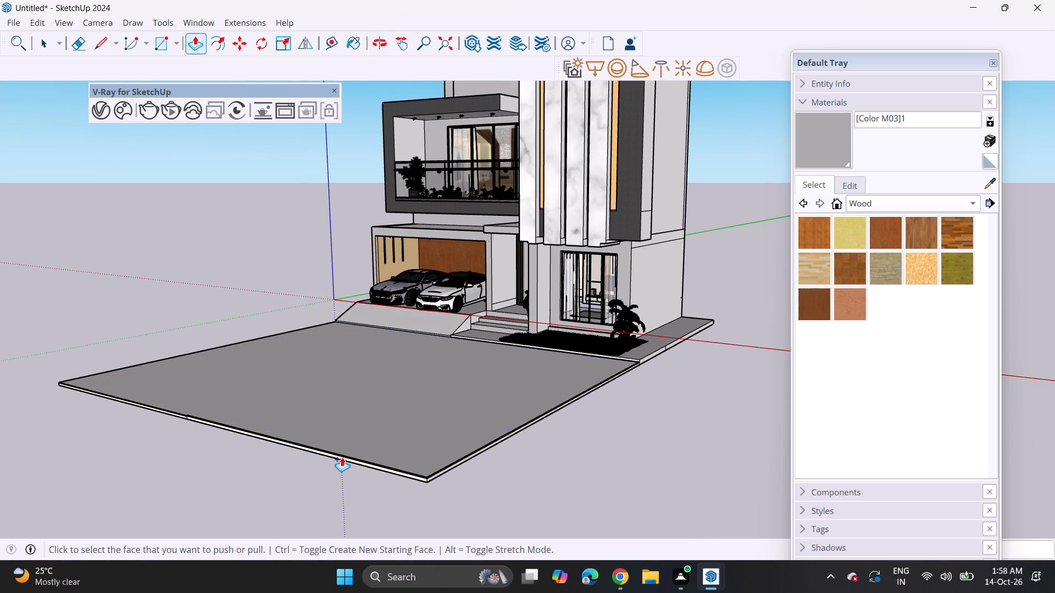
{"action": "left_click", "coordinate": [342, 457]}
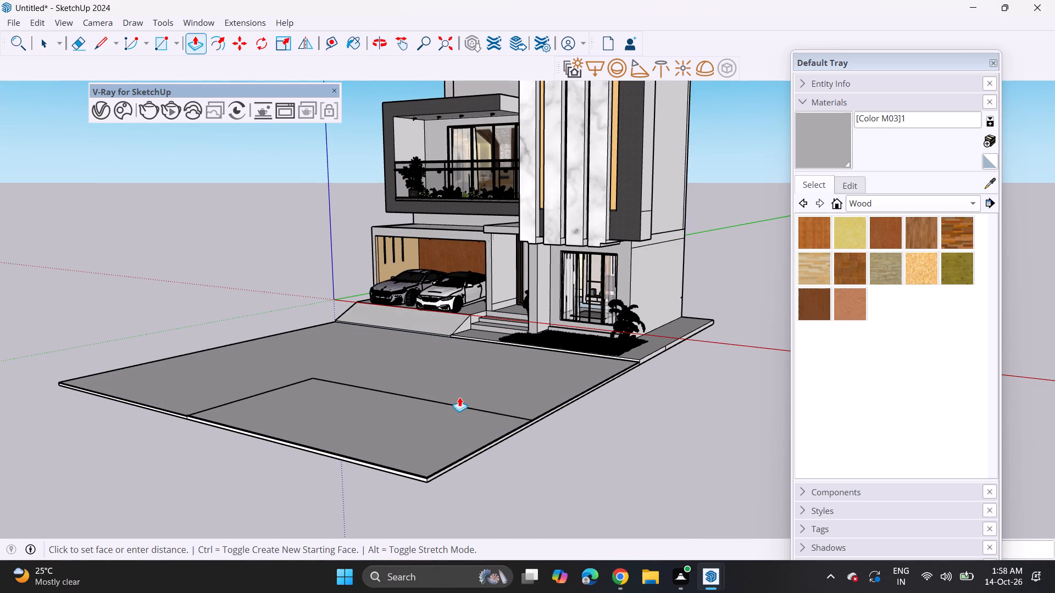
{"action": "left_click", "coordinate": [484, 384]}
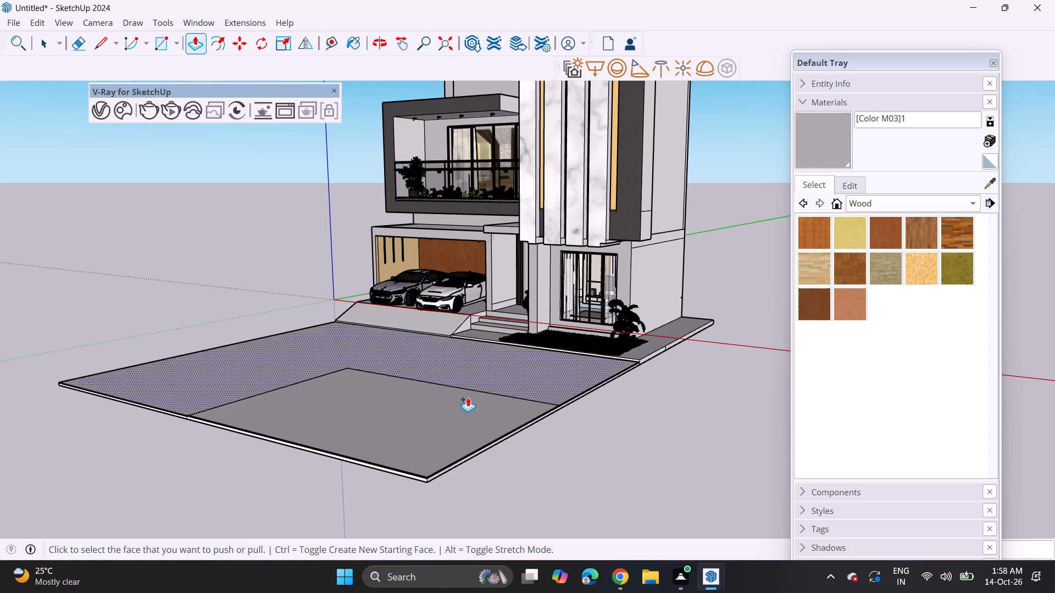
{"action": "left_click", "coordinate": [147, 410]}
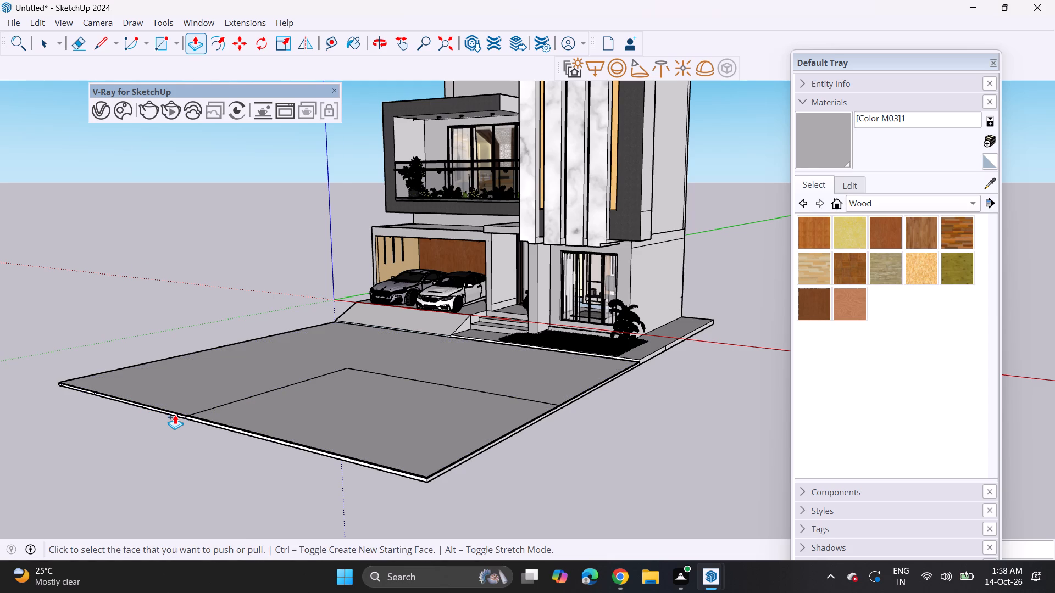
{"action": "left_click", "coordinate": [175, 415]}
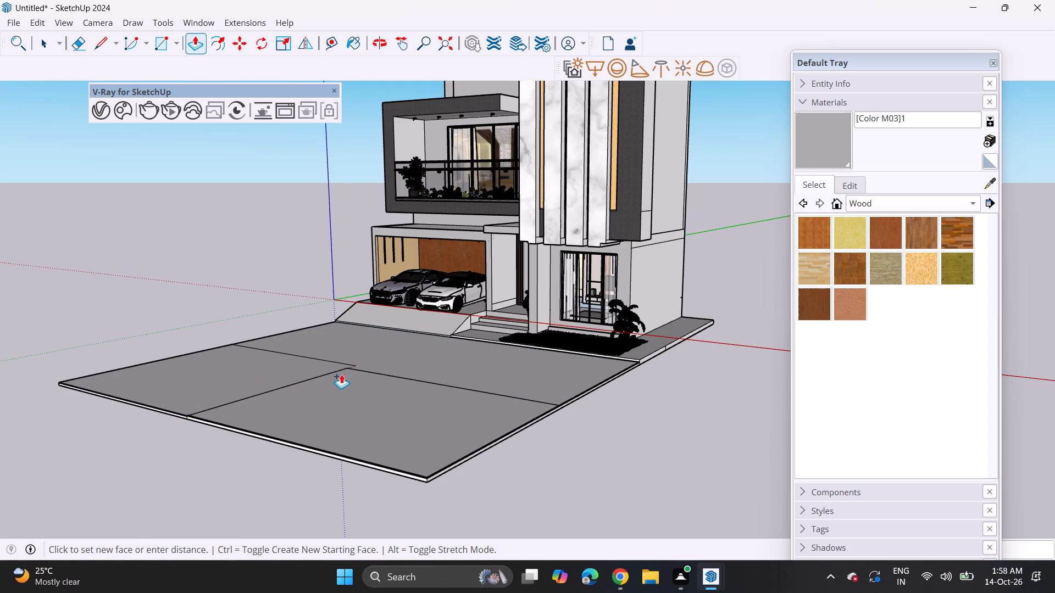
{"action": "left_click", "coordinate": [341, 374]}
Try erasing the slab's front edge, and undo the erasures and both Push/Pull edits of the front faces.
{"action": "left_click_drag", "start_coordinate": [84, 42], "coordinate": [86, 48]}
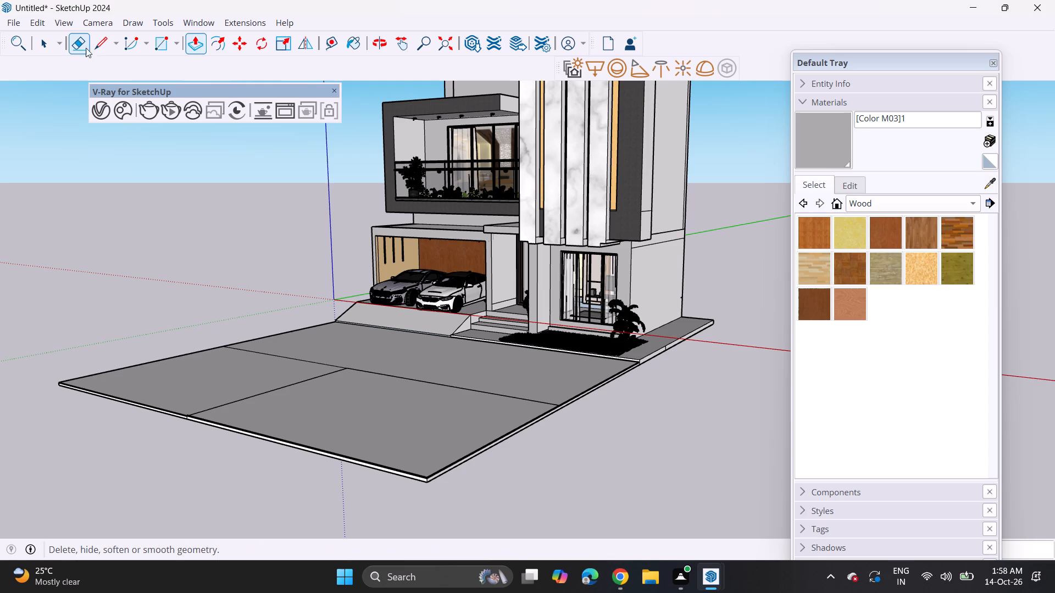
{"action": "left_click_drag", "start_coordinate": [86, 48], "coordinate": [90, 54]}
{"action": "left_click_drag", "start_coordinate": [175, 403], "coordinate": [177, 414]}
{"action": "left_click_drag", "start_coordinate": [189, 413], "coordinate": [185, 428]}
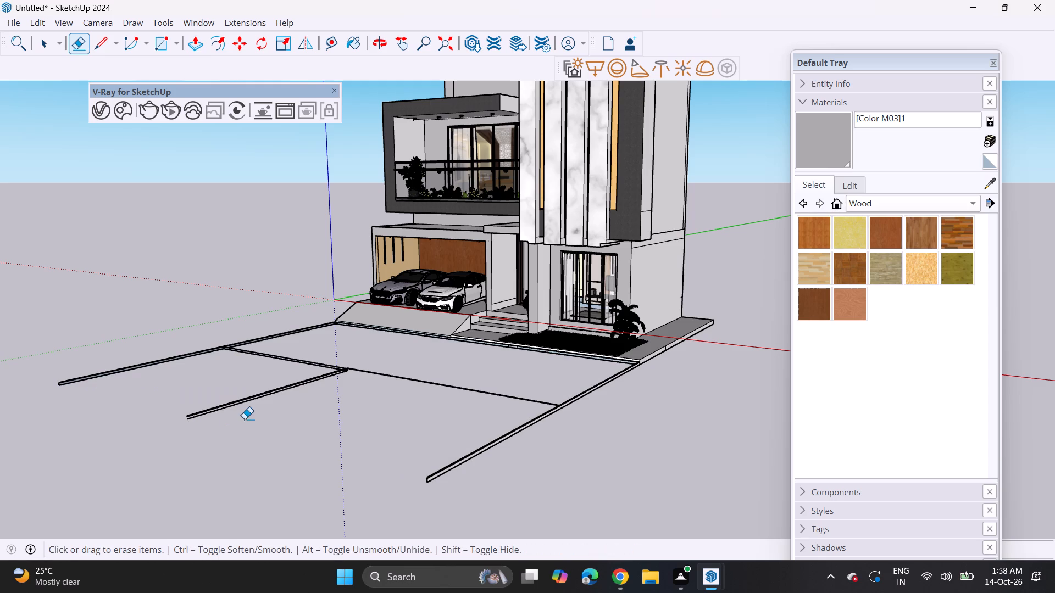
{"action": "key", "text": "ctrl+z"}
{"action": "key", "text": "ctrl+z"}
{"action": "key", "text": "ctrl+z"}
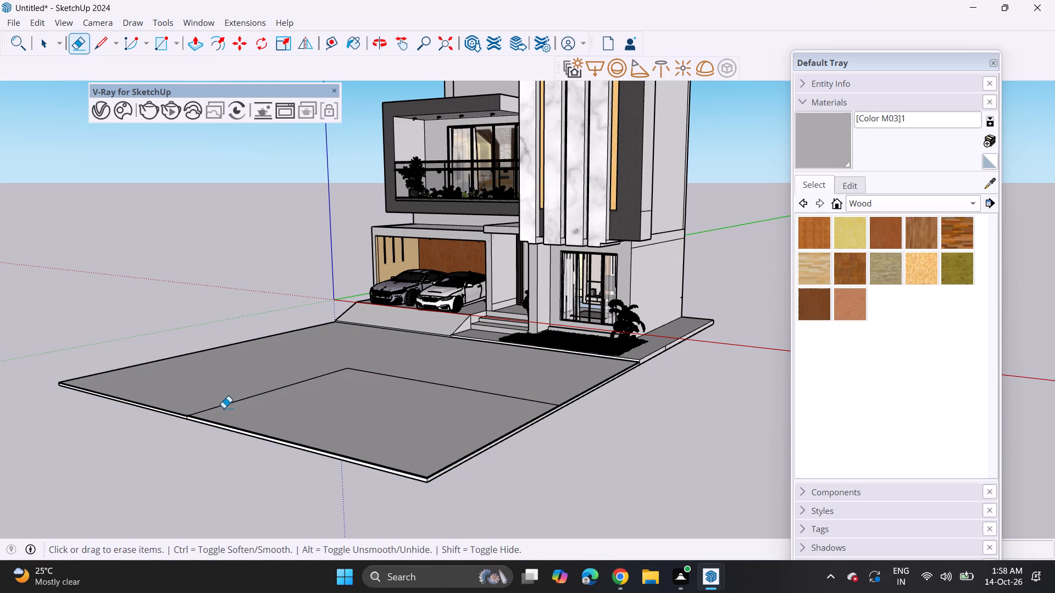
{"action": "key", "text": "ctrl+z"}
Push/Pull the front edge face of the slab's garage-side part back toward the garage ramp.
{"action": "middle_click_drag", "start_coordinate": [199, 407], "coordinate": [364, 457]}
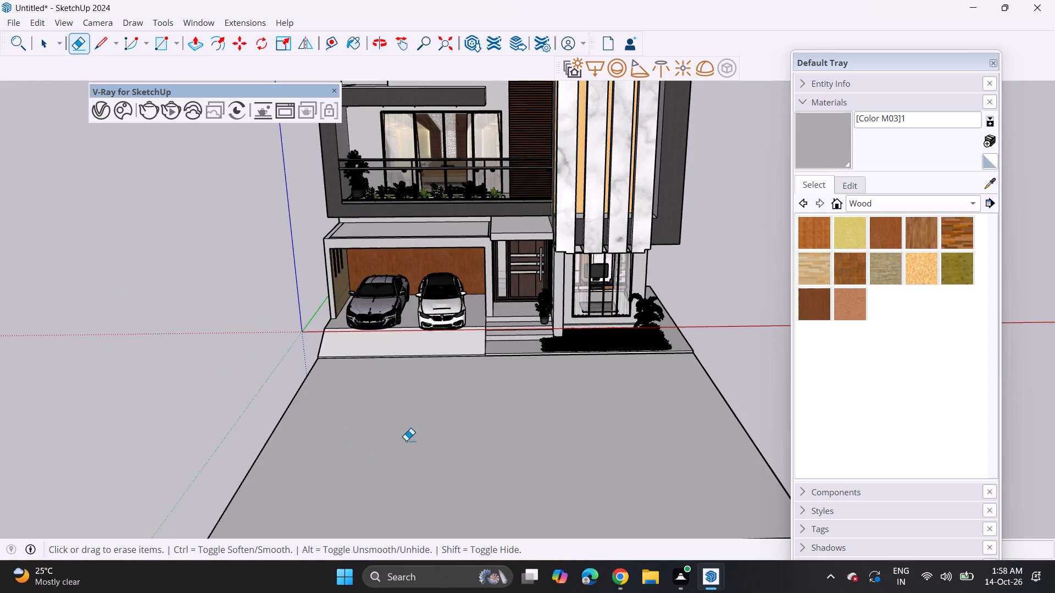
{"action": "scroll", "coordinate": [398, 437], "scroll_direction": "down", "scroll_amount": 4}
{"action": "middle_click_drag", "start_coordinate": [327, 485], "coordinate": [450, 381]}
{"action": "scroll", "coordinate": [446, 391], "scroll_direction": "up", "scroll_amount": 9}
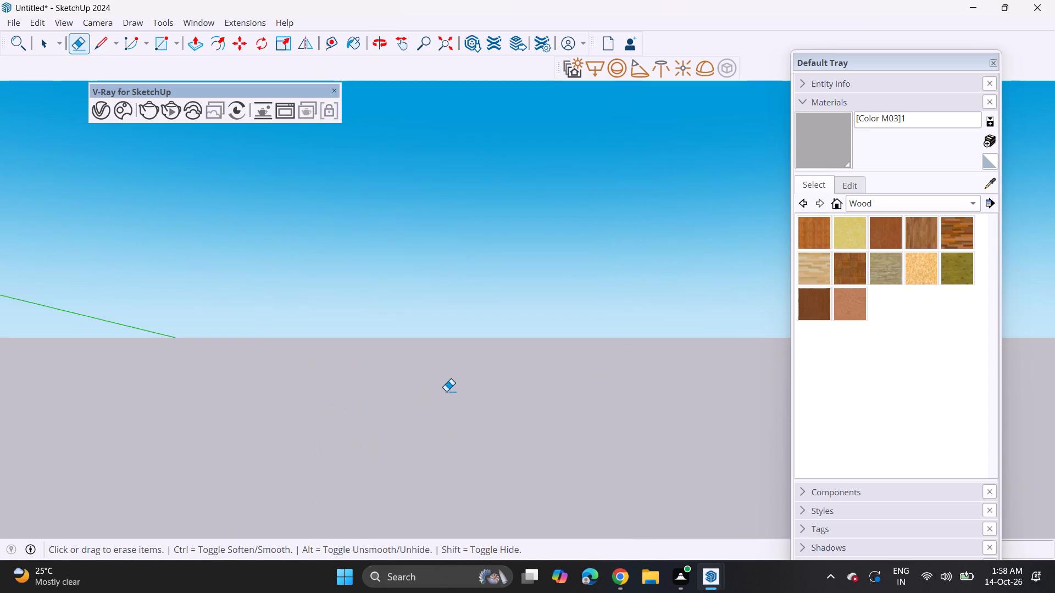
{"action": "scroll", "coordinate": [446, 391], "scroll_direction": "up", "scroll_amount": 2}
{"action": "scroll", "coordinate": [446, 391], "scroll_direction": "down", "scroll_amount": 12}
{"action": "scroll", "coordinate": [446, 400], "scroll_direction": "up", "scroll_amount": 8}
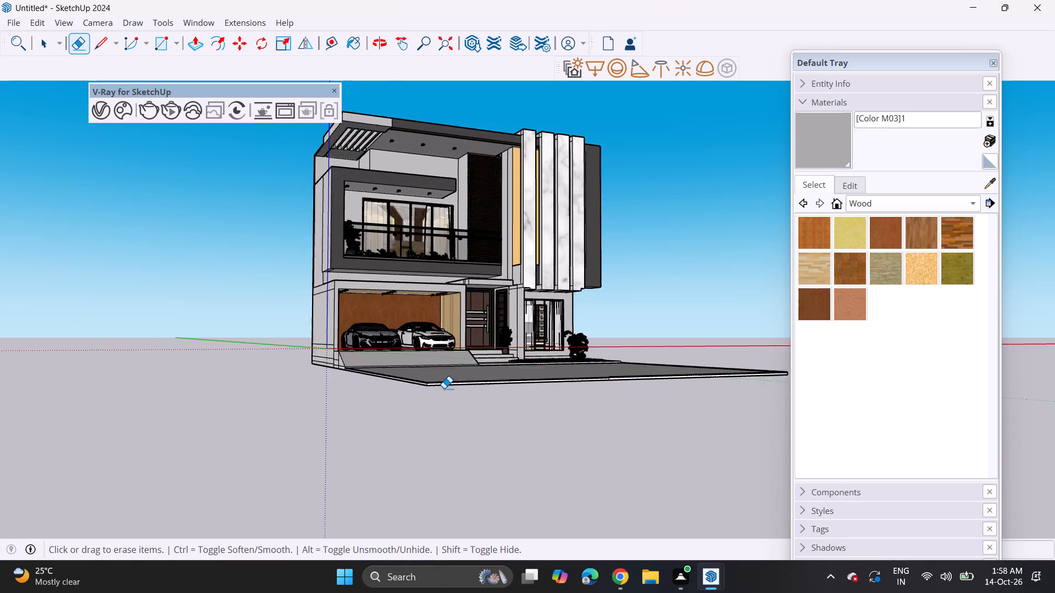
{"action": "scroll", "coordinate": [444, 388], "scroll_direction": "up", "scroll_amount": 1}
{"action": "key", "text": "p"}
{"action": "scroll", "coordinate": [448, 379], "scroll_direction": "up", "scroll_amount": 3}
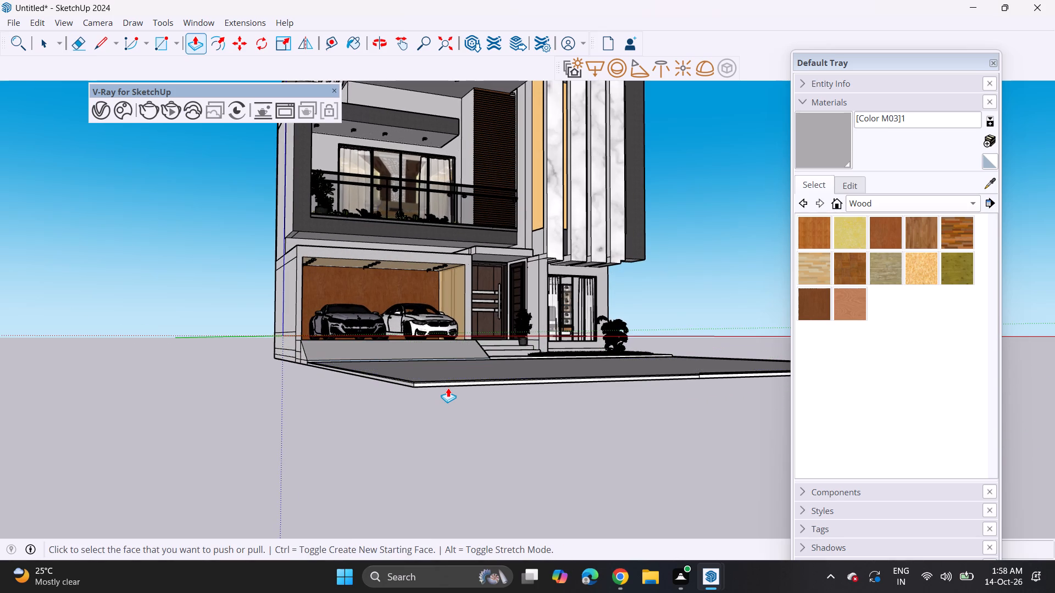
{"action": "left_click", "coordinate": [448, 385]}
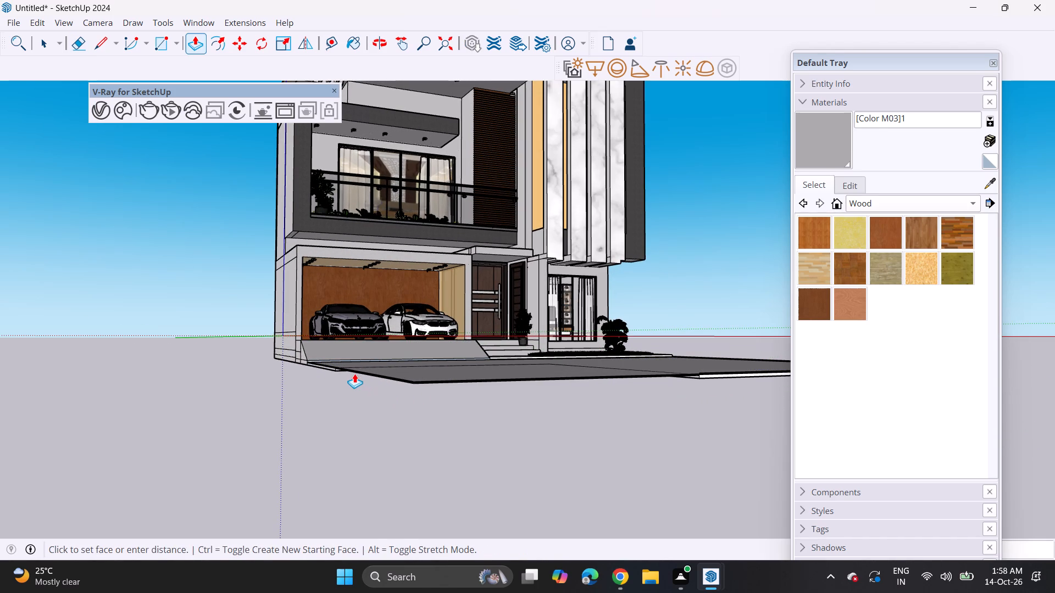
{"action": "left_click", "coordinate": [354, 373]}
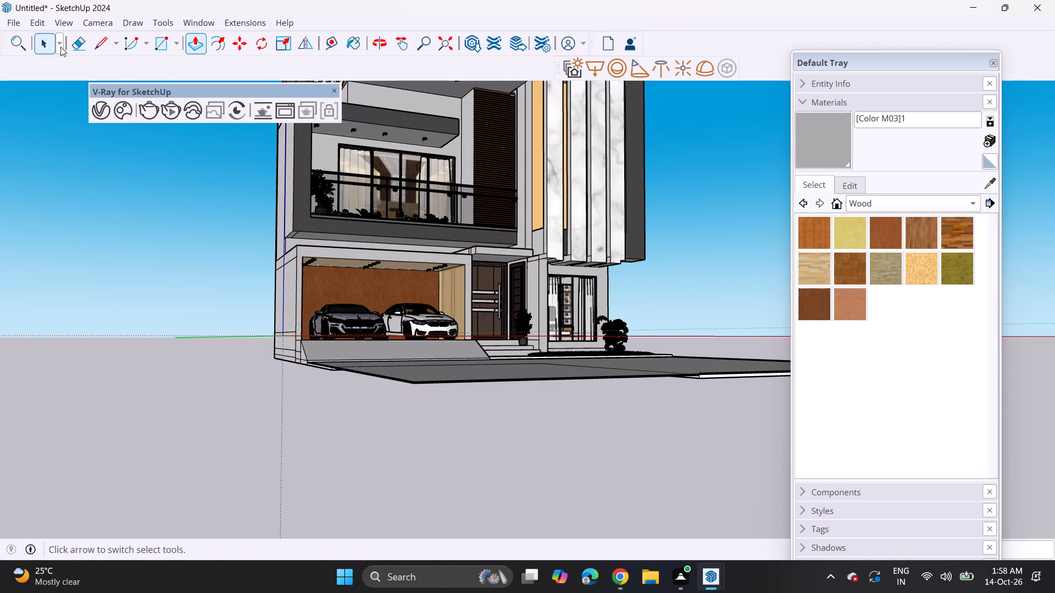
Erase the leftover front edges of the slab's garage-side part, leaving an L-shaped forecourt.
{"action": "left_click", "coordinate": [60, 47]}
{"action": "left_click", "coordinate": [74, 43]}
{"action": "left_click_drag", "start_coordinate": [420, 380], "coordinate": [420, 392]}
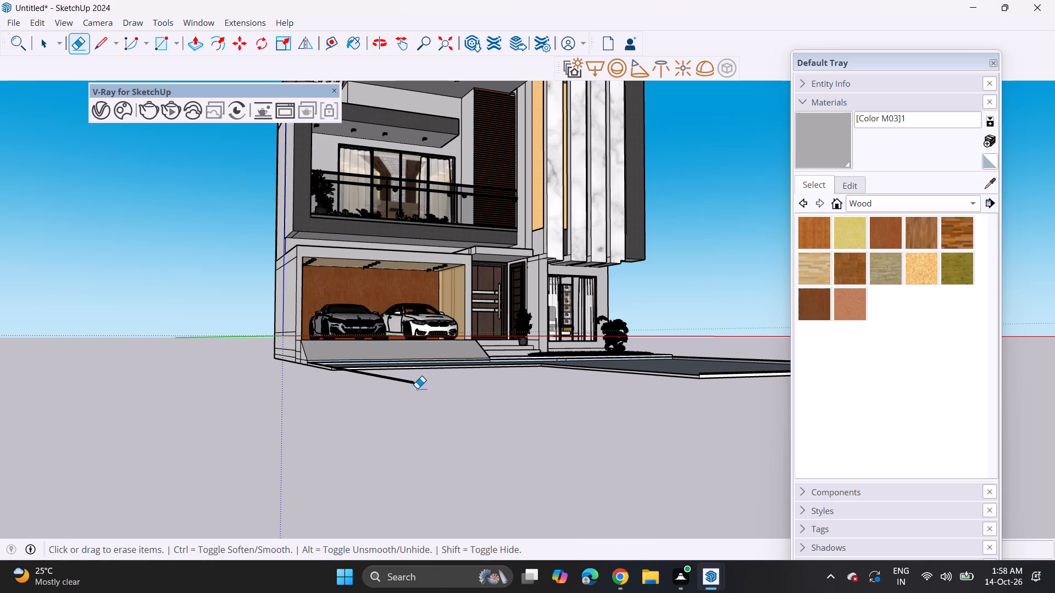
{"action": "left_click_drag", "start_coordinate": [414, 384], "coordinate": [404, 386]}
Adjust the level of the L-shaped forecourt surface with two short Push/Pull moves.
{"action": "middle_click_drag", "start_coordinate": [410, 384], "coordinate": [309, 494]}
{"action": "key", "text": "space"}
{"action": "key", "text": "p"}
{"action": "left_click", "coordinate": [503, 479]}
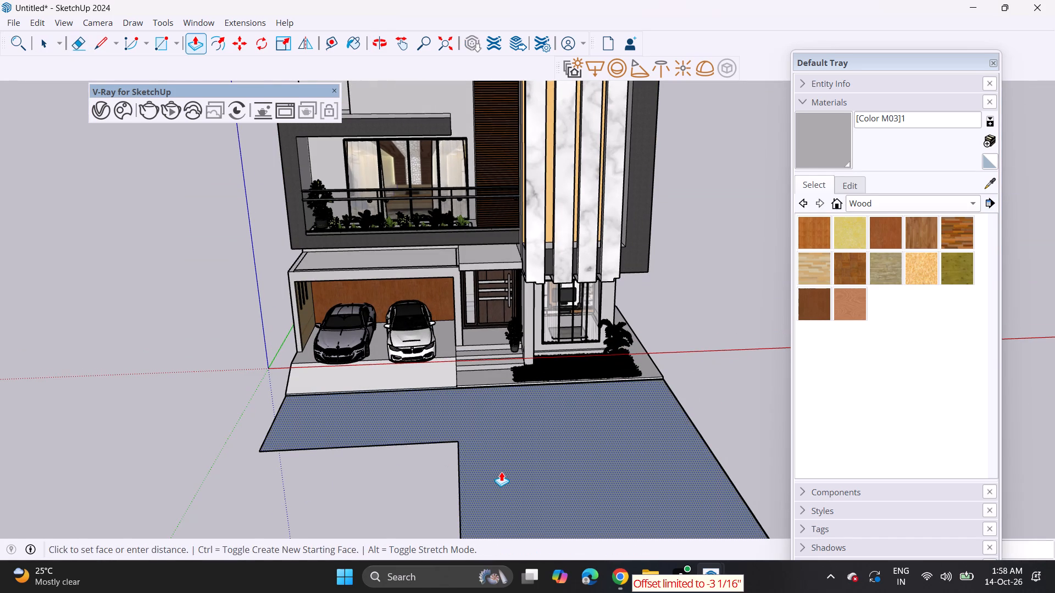
{"action": "left_click", "coordinate": [501, 472]}
{"action": "left_click", "coordinate": [501, 463]}
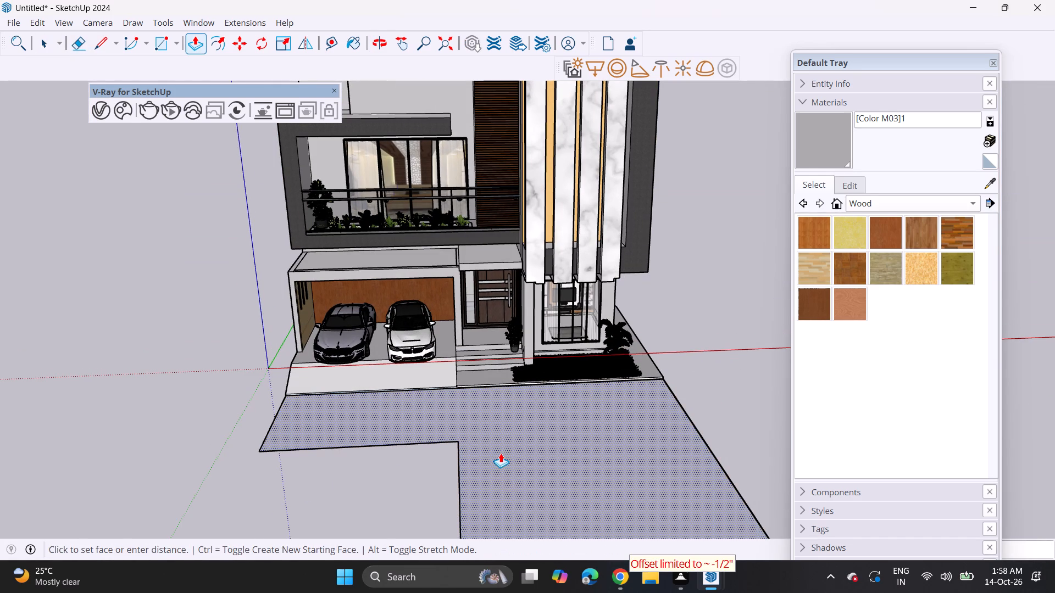
{"action": "left_click", "coordinate": [501, 453], "text": "ctrl"}
{"action": "scroll", "coordinate": [486, 433], "scroll_direction": "down", "scroll_amount": 3}
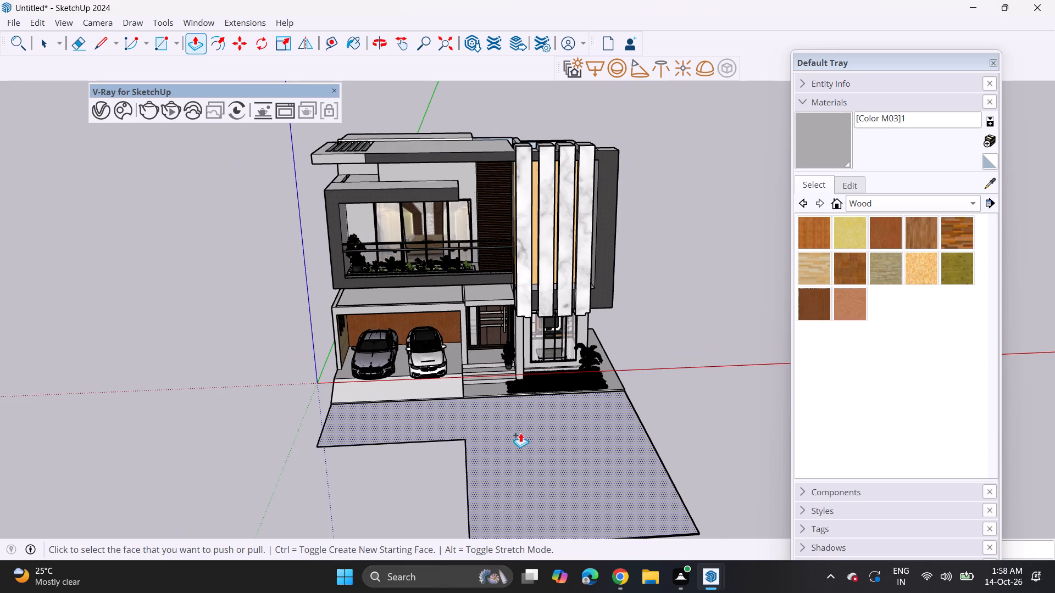
Draw a line across the forecourt from its inner corner to the opposite side edge, continuing the shortened driveway's front edge.
{"action": "middle_click_drag", "start_coordinate": [451, 471], "coordinate": [576, 448]}
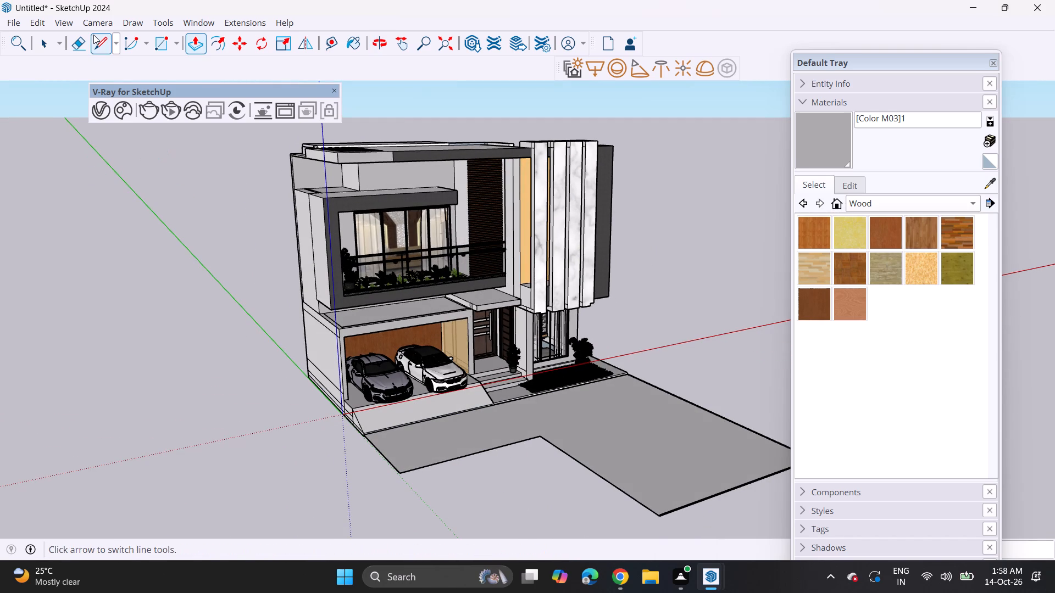
{"action": "left_click_drag", "start_coordinate": [93, 36], "coordinate": [104, 46]}
{"action": "scroll", "coordinate": [479, 398], "scroll_direction": "up", "scroll_amount": 2}
{"action": "left_click", "coordinate": [546, 443]}
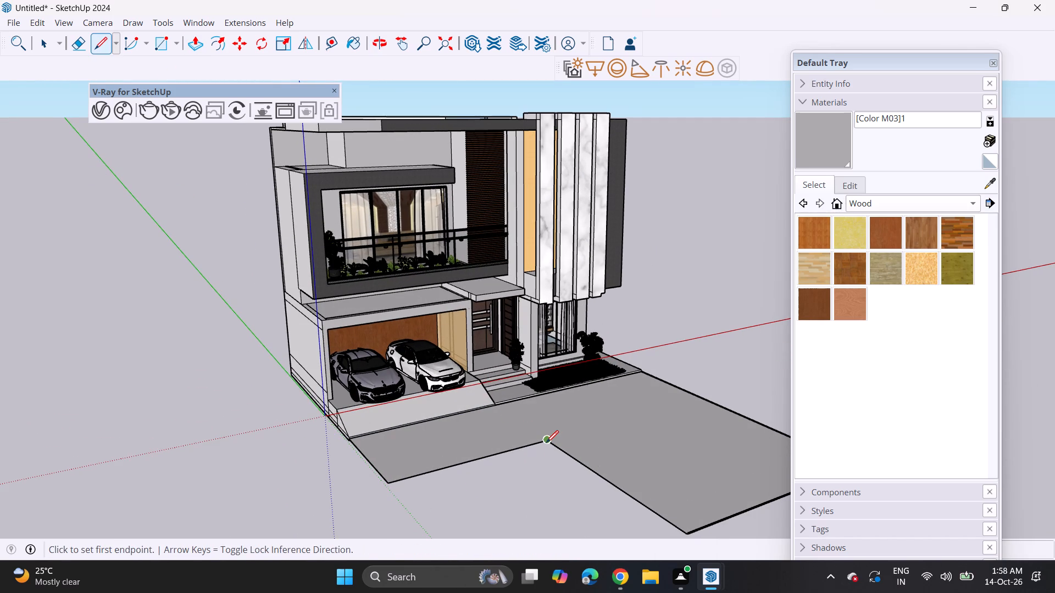
{"action": "left_click", "coordinate": [707, 397]}
Erase the forecourt portion projecting beyond the new dividing line, including its outline and stray edges, leaving a straight-fronted strip.
{"action": "middle_click_drag", "start_coordinate": [624, 438], "coordinate": [487, 334], "text": "shift"}
{"action": "middle_click_drag", "start_coordinate": [372, 384], "coordinate": [507, 410]}
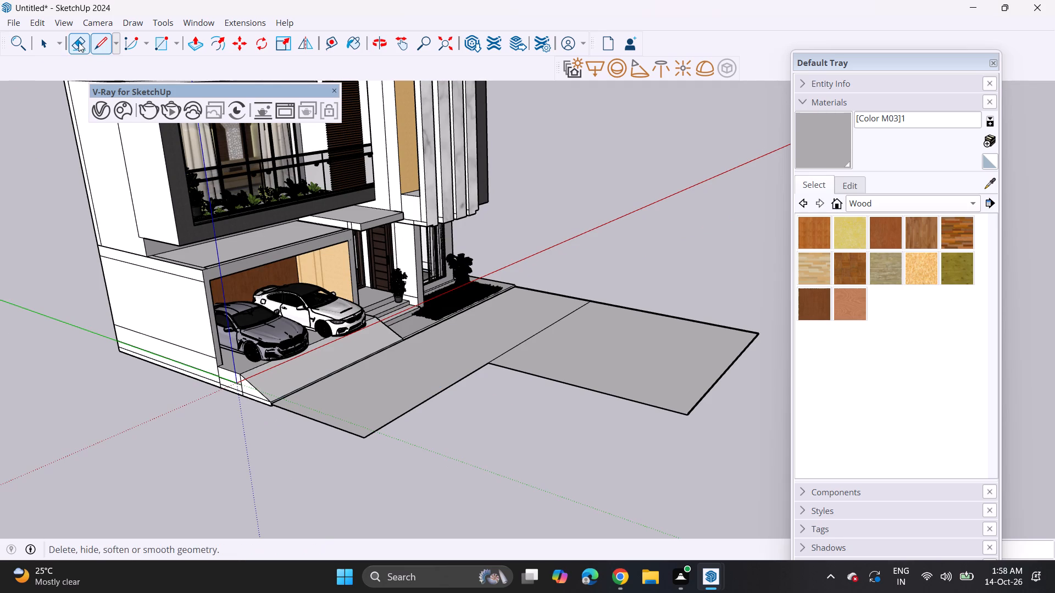
{"action": "left_click_drag", "start_coordinate": [80, 47], "coordinate": [90, 52]}
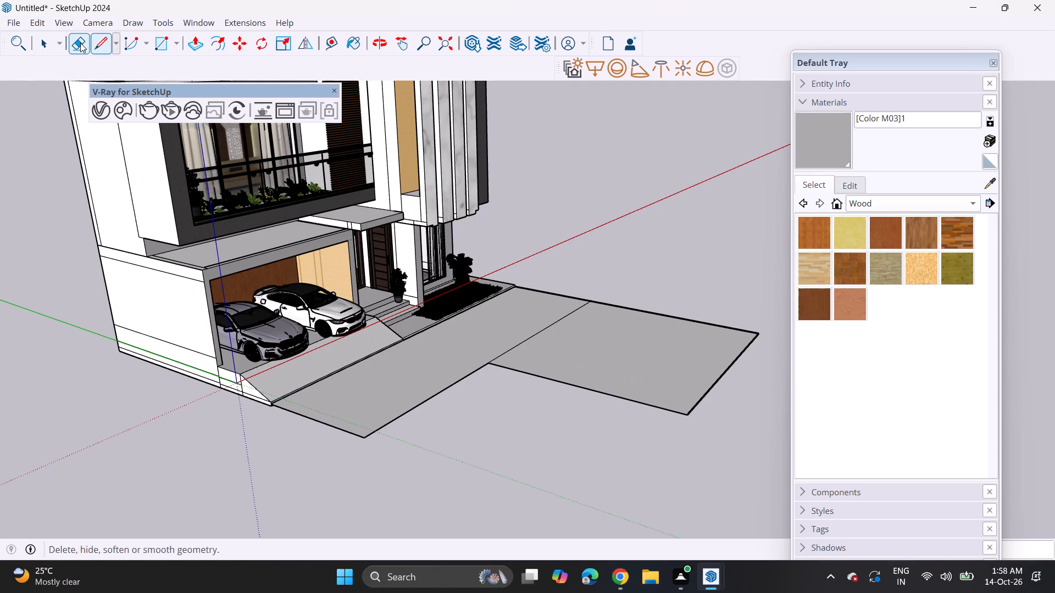
{"action": "left_click", "coordinate": [80, 43]}
{"action": "left_click_drag", "start_coordinate": [567, 363], "coordinate": [568, 383]}
{"action": "left_click_drag", "start_coordinate": [656, 305], "coordinate": [637, 351]}
{"action": "left_click_drag", "start_coordinate": [612, 389], "coordinate": [591, 415]}
{"action": "left_click_drag", "start_coordinate": [726, 381], "coordinate": [730, 389]}
{"action": "left_click", "coordinate": [718, 377]}
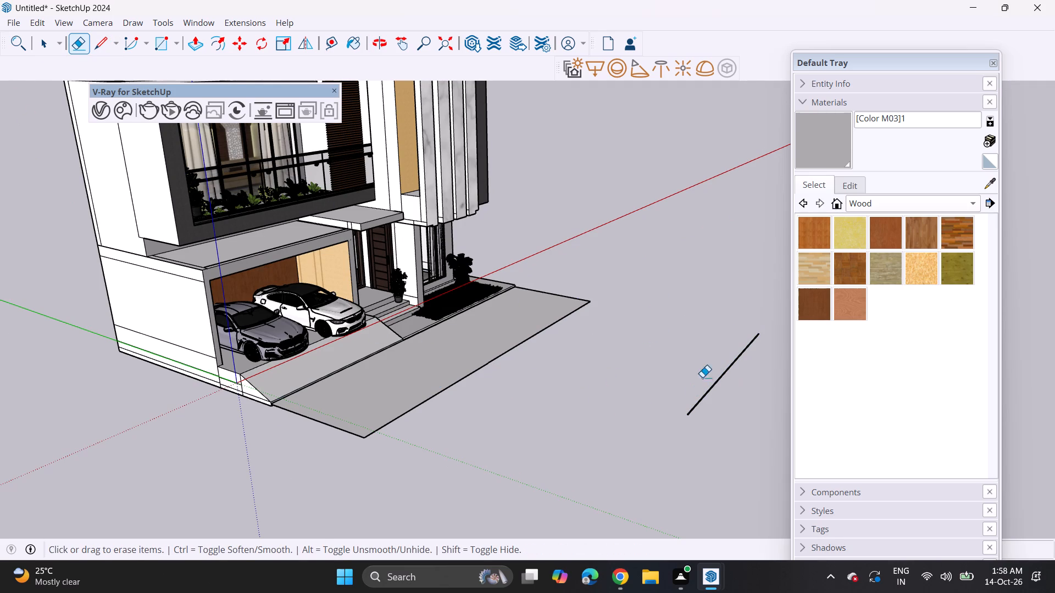
{"action": "left_click_drag", "start_coordinate": [697, 378], "coordinate": [707, 391]}
{"action": "left_click_drag", "start_coordinate": [709, 390], "coordinate": [713, 399]}
{"action": "left_click_drag", "start_coordinate": [691, 411], "coordinate": [680, 420]}
{"action": "left_click_drag", "start_coordinate": [691, 413], "coordinate": [688, 427]}
{"action": "left_click_drag", "start_coordinate": [755, 323], "coordinate": [760, 331]}
{"action": "left_click_drag", "start_coordinate": [762, 326], "coordinate": [762, 340]}
Push/Pull the underside of the remaining forecourt strip to give it a slab thickness.
{"action": "middle_click_drag", "start_coordinate": [585, 367], "coordinate": [321, 390]}
{"action": "middle_click_drag", "start_coordinate": [491, 368], "coordinate": [432, 374]}
{"action": "scroll", "coordinate": [406, 307], "scroll_direction": "up", "scroll_amount": 4}
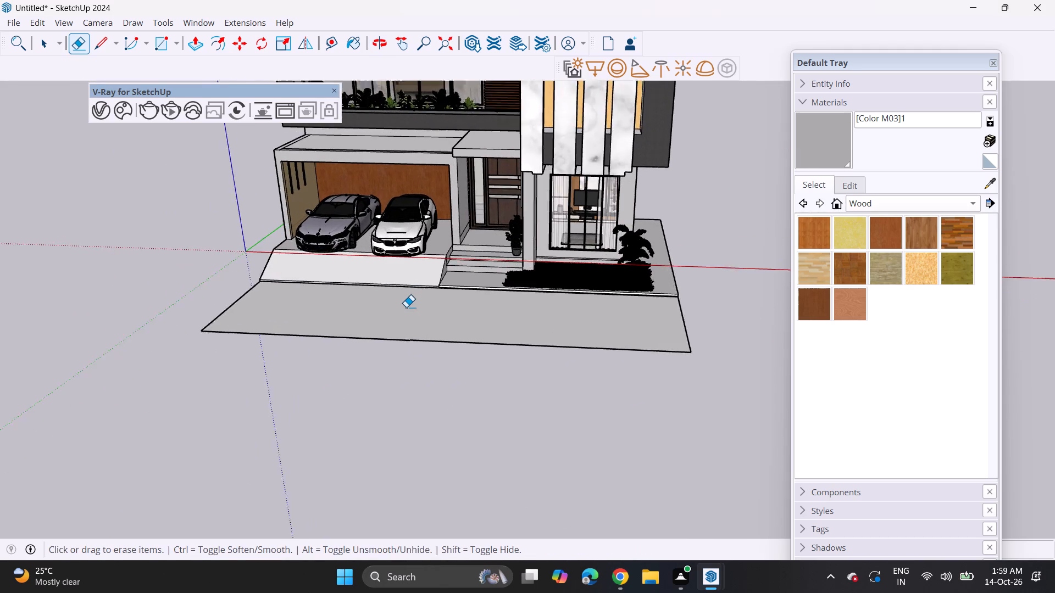
{"action": "scroll", "coordinate": [407, 307], "scroll_direction": "up", "scroll_amount": 2}
{"action": "middle_click_drag", "start_coordinate": [408, 349], "coordinate": [393, 216]}
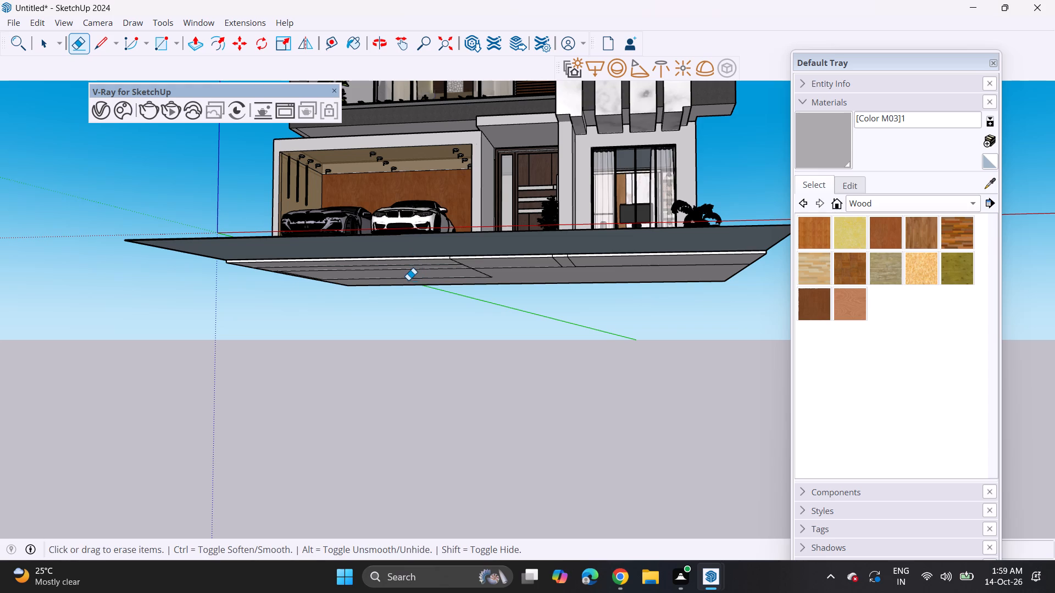
{"action": "key", "text": "p"}
{"action": "left_click", "coordinate": [438, 251]}
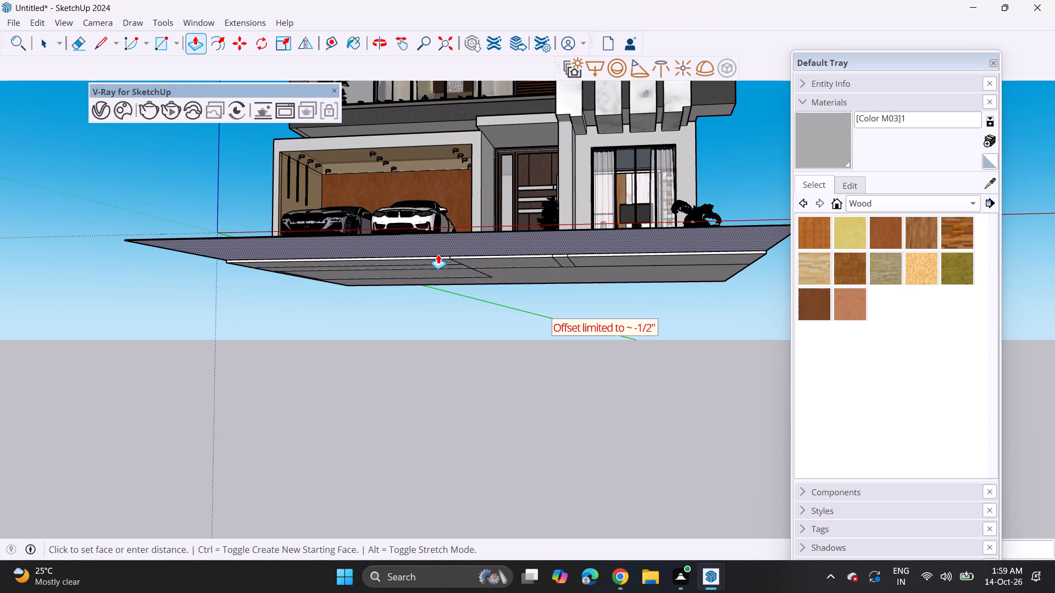
{"action": "left_click", "coordinate": [438, 254]}
{"action": "left_click", "coordinate": [435, 243]}
{"action": "left_click", "coordinate": [435, 247]}
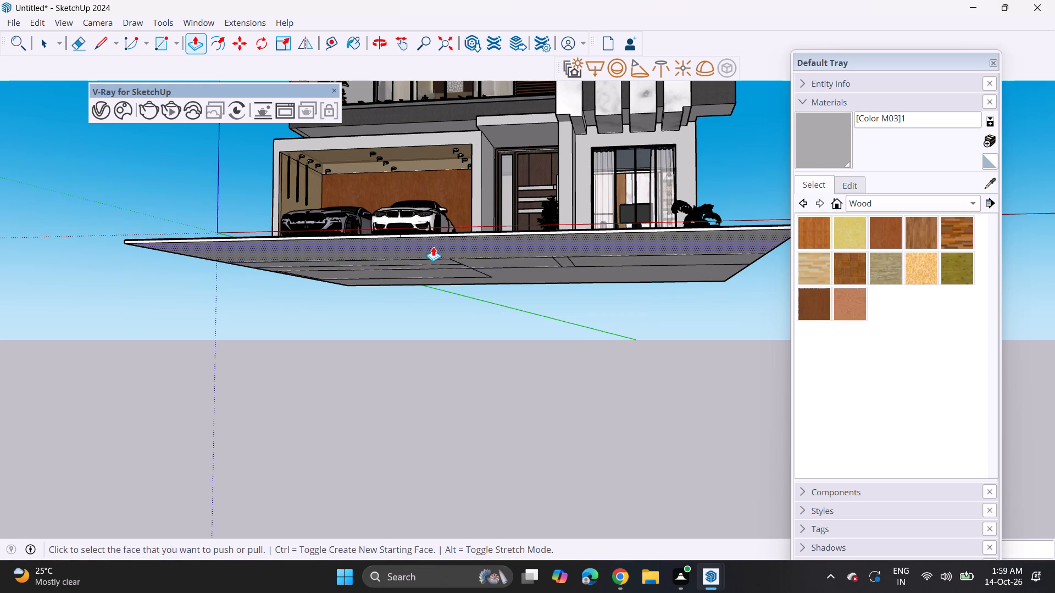
Push/Pull both front faces of the forecourt slab inward to the same depth, creating new starting faces.
{"action": "middle_click_drag", "start_coordinate": [429, 234], "coordinate": [462, 404]}
{"action": "scroll", "coordinate": [467, 446], "scroll_direction": "up", "scroll_amount": 5}
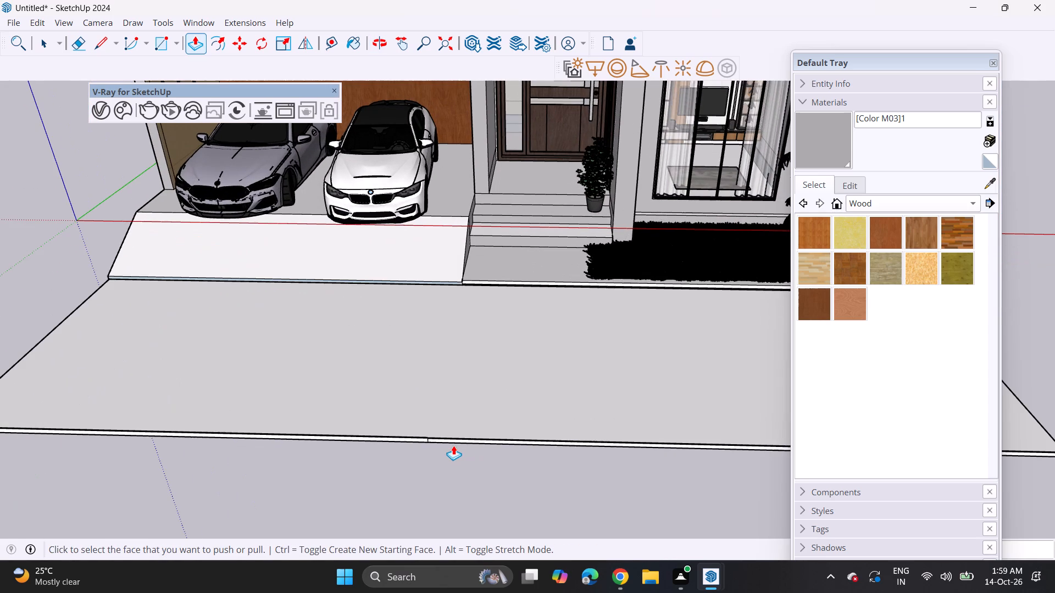
{"action": "left_click", "coordinate": [453, 439]}
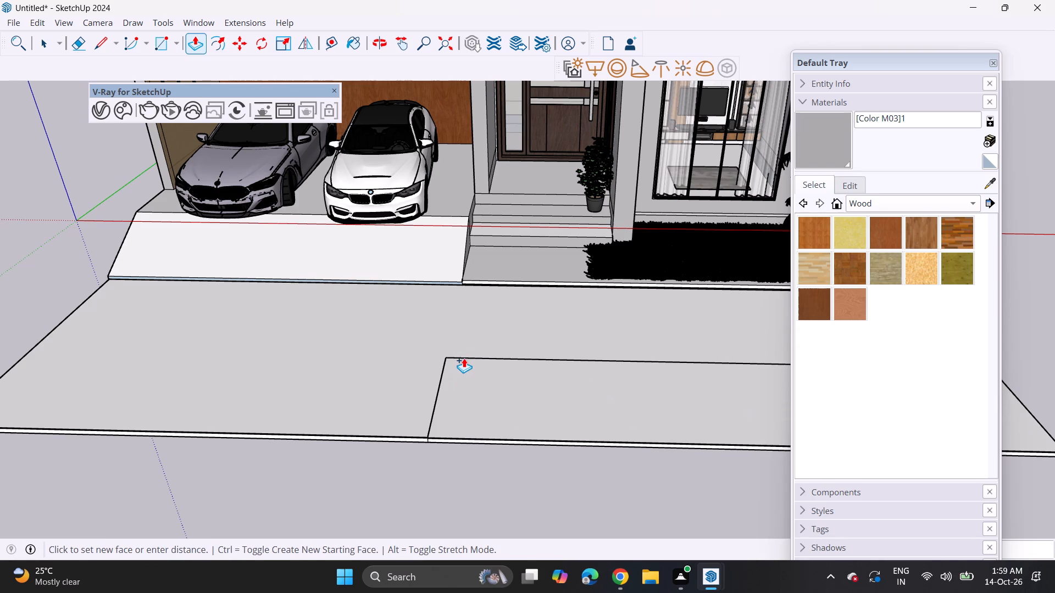
{"action": "left_click", "coordinate": [464, 358]}
{"action": "double_click", "coordinate": [413, 440]}
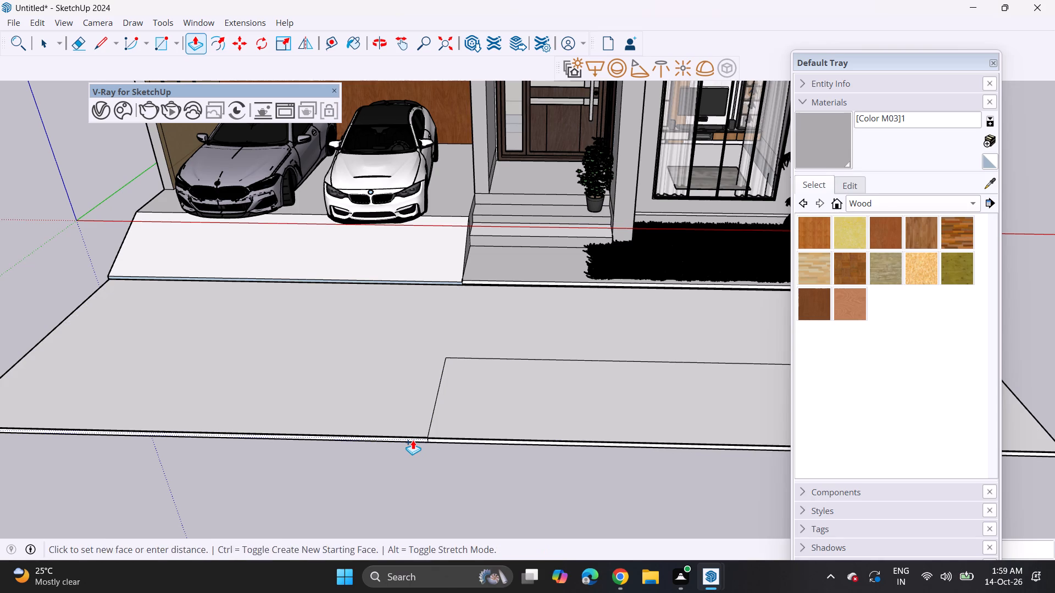
{"action": "left_click", "coordinate": [413, 440]}
{"action": "left_click", "coordinate": [445, 361]}
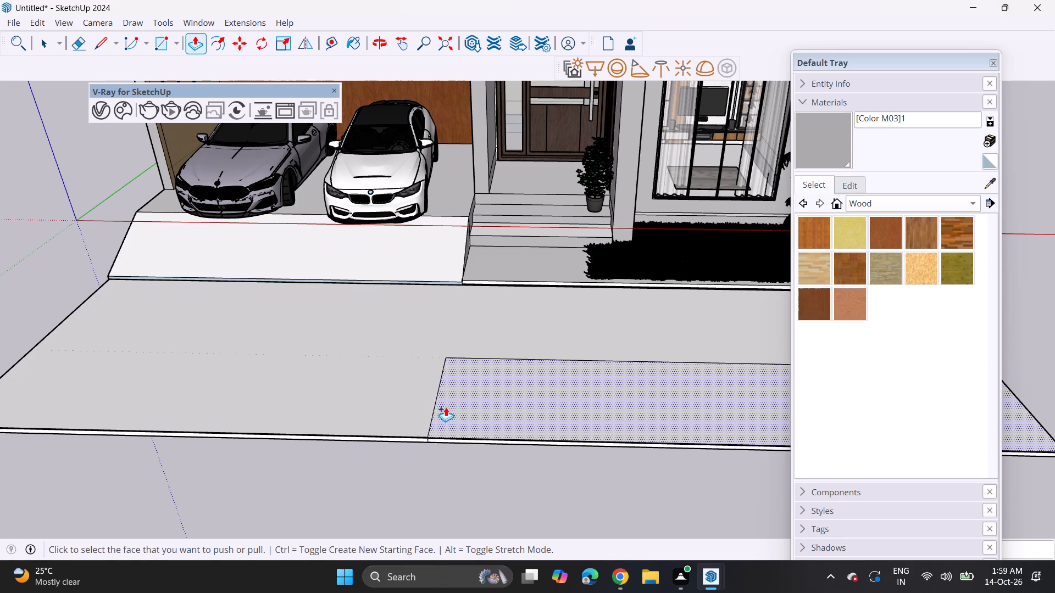
Draw a line from the inner corner of the divided forecourt to the side edge on the garage side.
{"action": "left_click_drag", "start_coordinate": [103, 41], "coordinate": [107, 47]}
{"action": "left_click", "coordinate": [445, 362]}
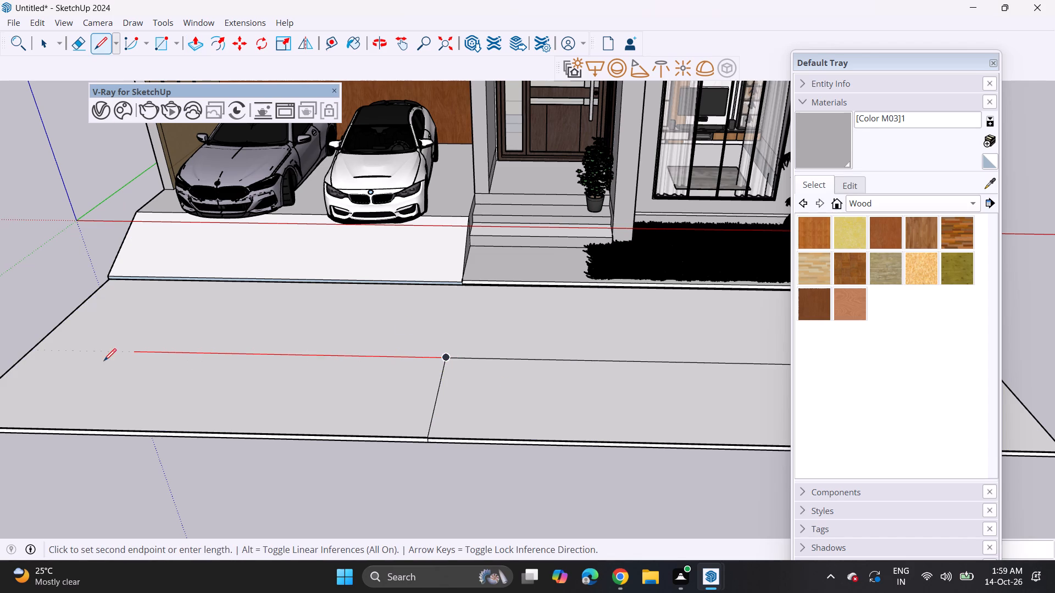
{"action": "left_click", "coordinate": [28, 348]}
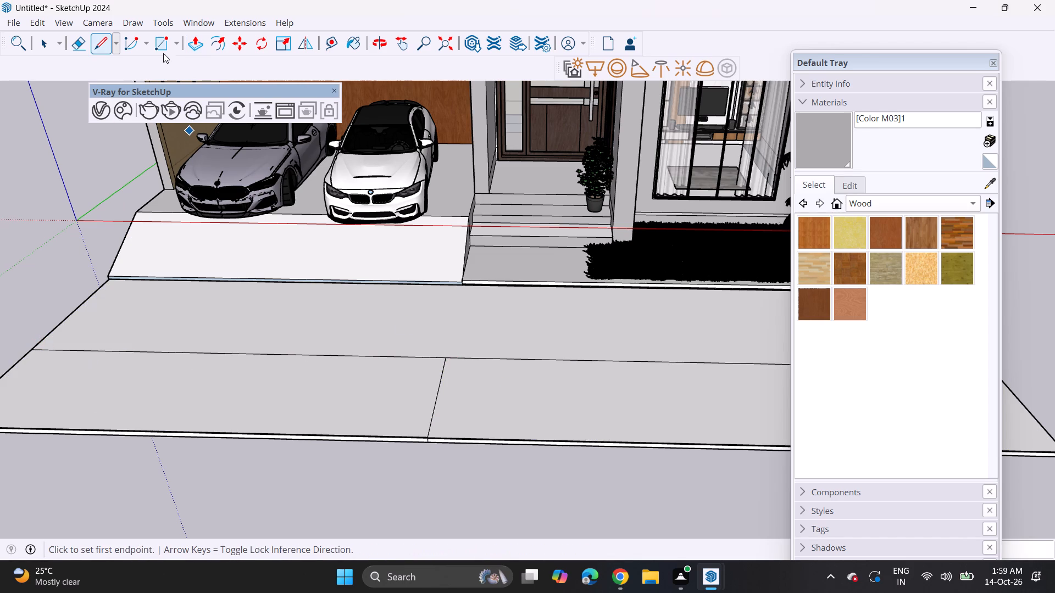
Erase the forecourt area in front of the dividing line, including its outline and leftover stray edges.
{"action": "left_click", "coordinate": [74, 38]}
{"action": "left_click_drag", "start_coordinate": [109, 414], "coordinate": [114, 444]}
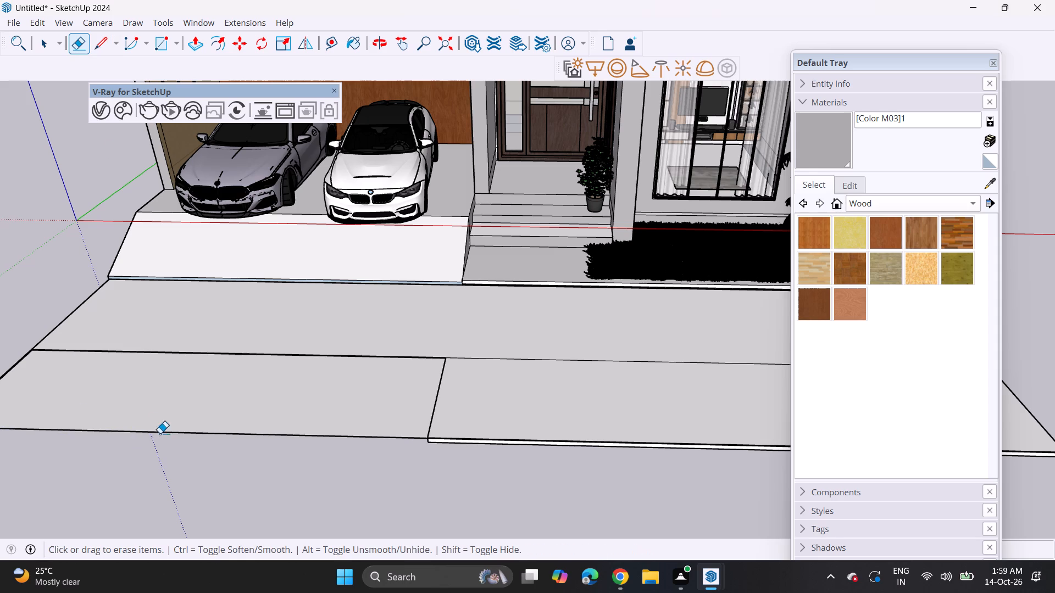
{"action": "left_click_drag", "start_coordinate": [157, 419], "coordinate": [159, 444]}
{"action": "middle_click_drag", "start_coordinate": [206, 438], "coordinate": [206, 394]}
{"action": "left_click_drag", "start_coordinate": [478, 351], "coordinate": [473, 399]}
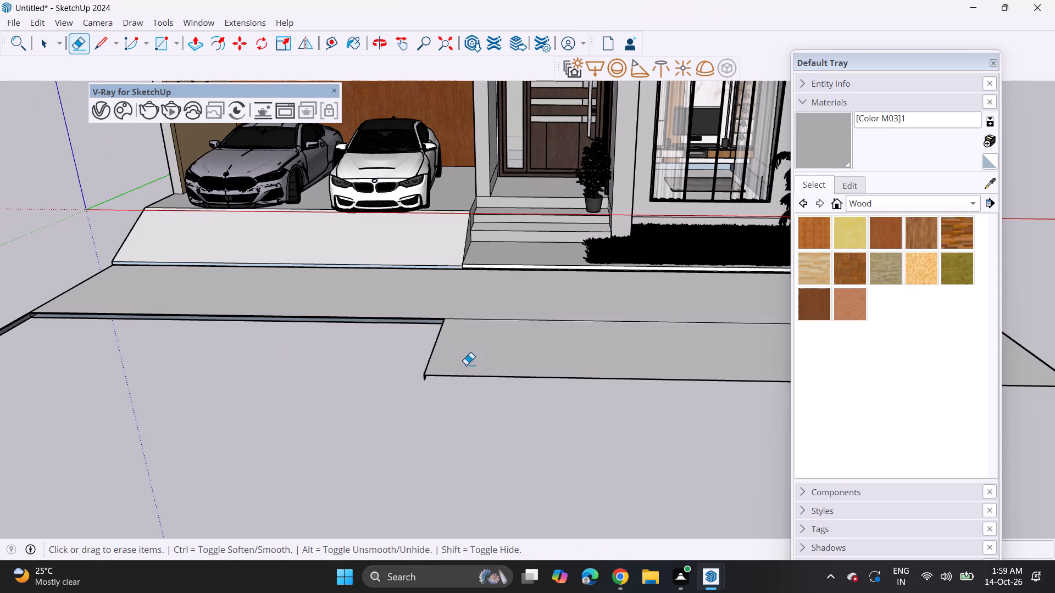
{"action": "left_click_drag", "start_coordinate": [463, 367], "coordinate": [460, 401]}
{"action": "left_click_drag", "start_coordinate": [430, 366], "coordinate": [417, 367]}
{"action": "left_click_drag", "start_coordinate": [462, 363], "coordinate": [421, 377]}
{"action": "left_click_drag", "start_coordinate": [423, 384], "coordinate": [425, 393]}
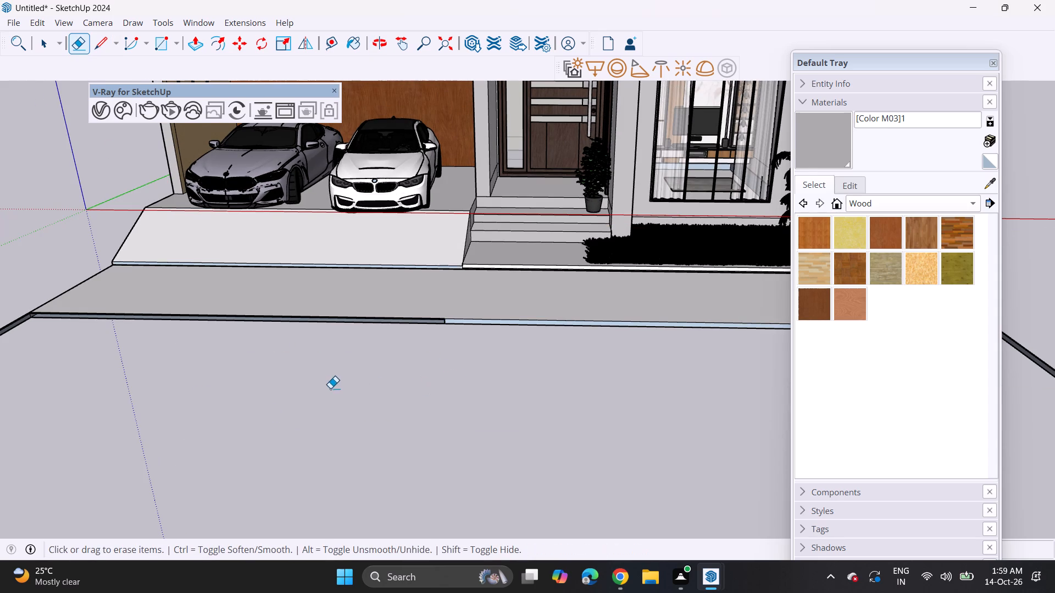
{"action": "scroll", "coordinate": [324, 387], "scroll_direction": "down", "scroll_amount": 2}
{"action": "left_click_drag", "start_coordinate": [26, 326], "coordinate": [48, 366]}
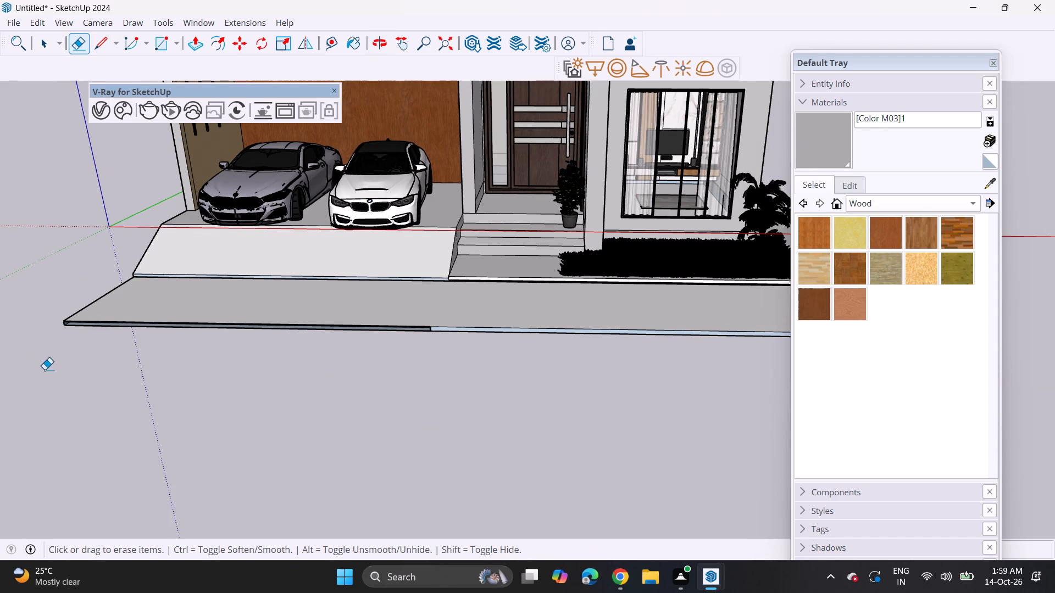
{"action": "scroll", "coordinate": [45, 370], "scroll_direction": "down", "scroll_amount": 7}
{"action": "left_click_drag", "start_coordinate": [636, 368], "coordinate": [589, 382]}
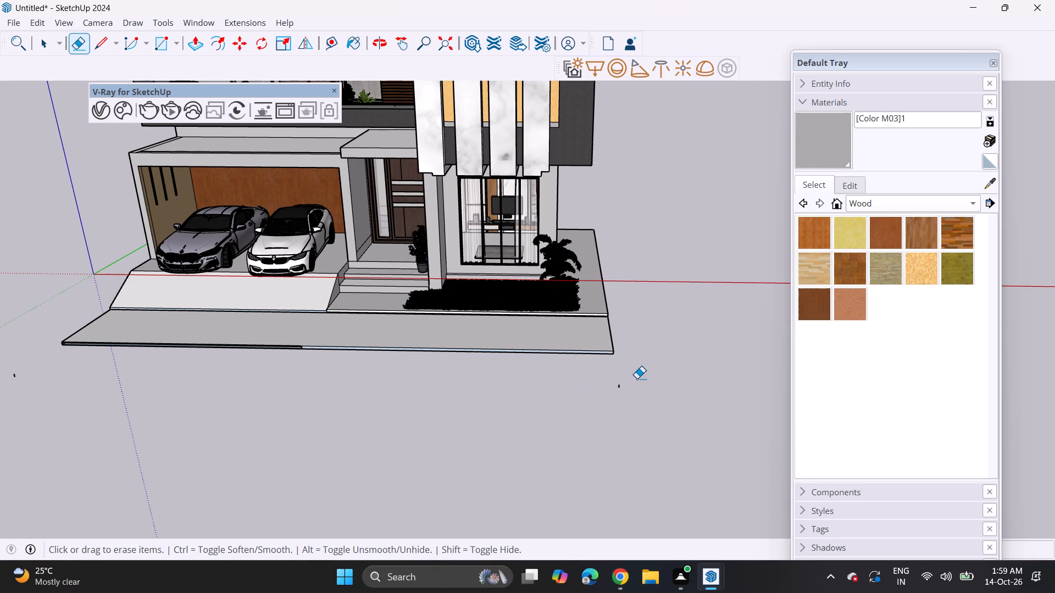
{"action": "left_click", "coordinate": [605, 394]}
{"action": "left_click_drag", "start_coordinate": [632, 386], "coordinate": [619, 391]}
{"action": "left_click_drag", "start_coordinate": [620, 385], "coordinate": [615, 391]}
Push/Pull the front face of the forecourt strip on the entrance side outward into a deep slab extension.
{"action": "scroll", "coordinate": [603, 387], "scroll_direction": "up", "scroll_amount": 4}
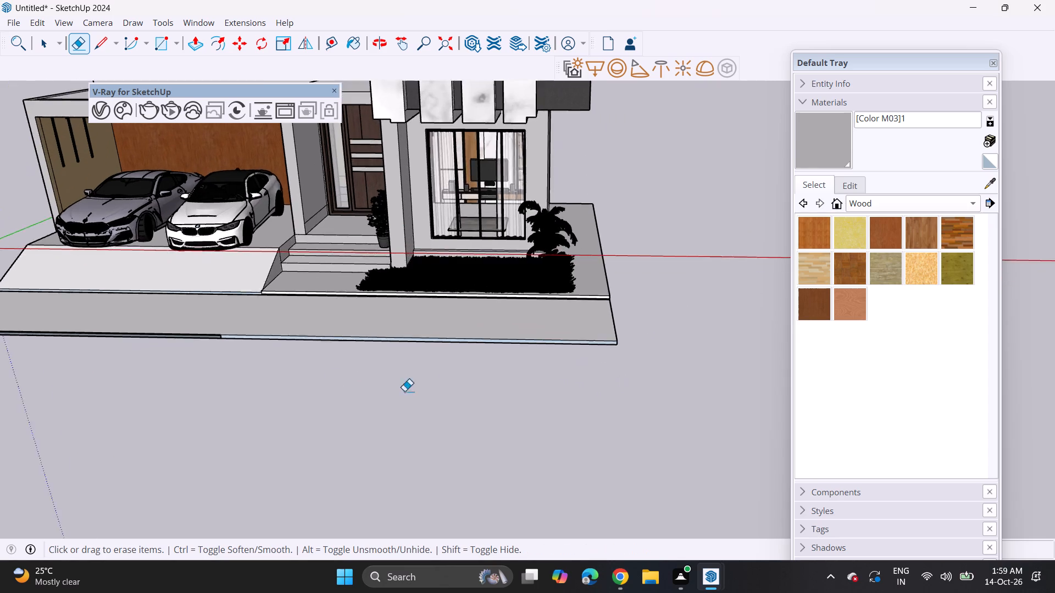
{"action": "scroll", "coordinate": [311, 379], "scroll_direction": "up", "scroll_amount": 2}
{"action": "middle_click_drag", "start_coordinate": [191, 353], "coordinate": [248, 342]}
{"action": "middle_click_drag", "start_coordinate": [202, 362], "coordinate": [195, 260]}
{"action": "scroll", "coordinate": [199, 352], "scroll_direction": "up", "scroll_amount": 1}
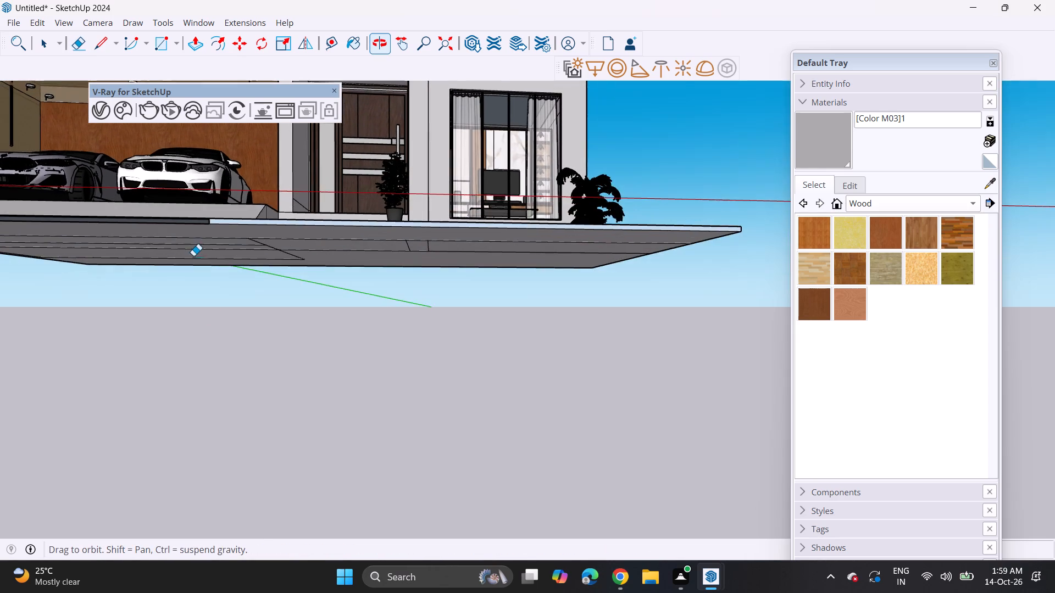
{"action": "middle_click_drag", "start_coordinate": [198, 232], "coordinate": [214, 268]}
{"action": "scroll", "coordinate": [224, 285], "scroll_direction": "up", "scroll_amount": 2}
{"action": "scroll", "coordinate": [184, 304], "scroll_direction": "down", "scroll_amount": 4}
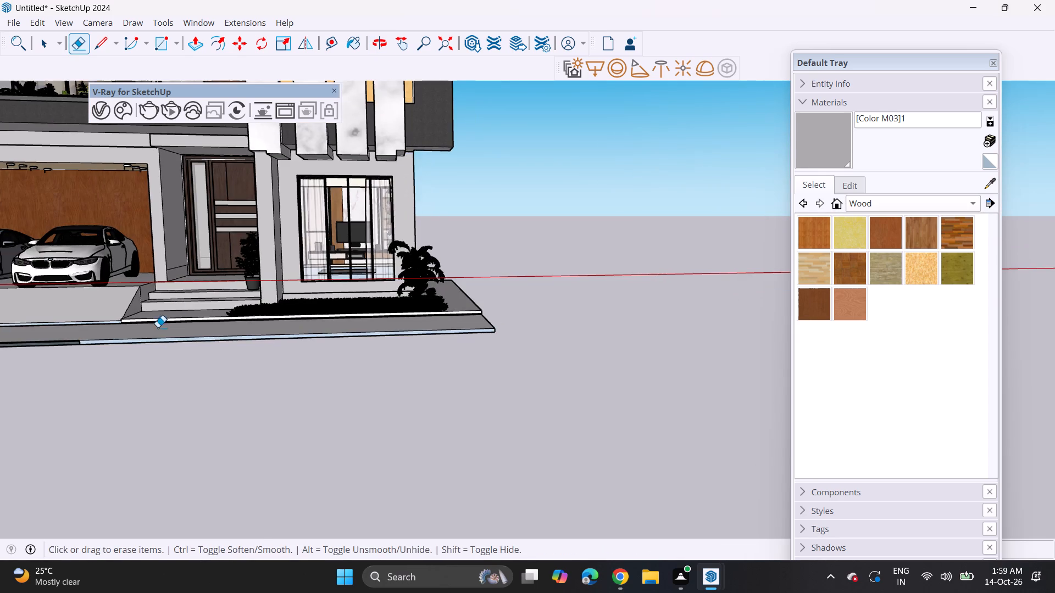
{"action": "middle_click_drag", "start_coordinate": [140, 344], "coordinate": [306, 326], "text": "shift"}
{"action": "middle_click_drag", "start_coordinate": [236, 360], "coordinate": [434, 320]}
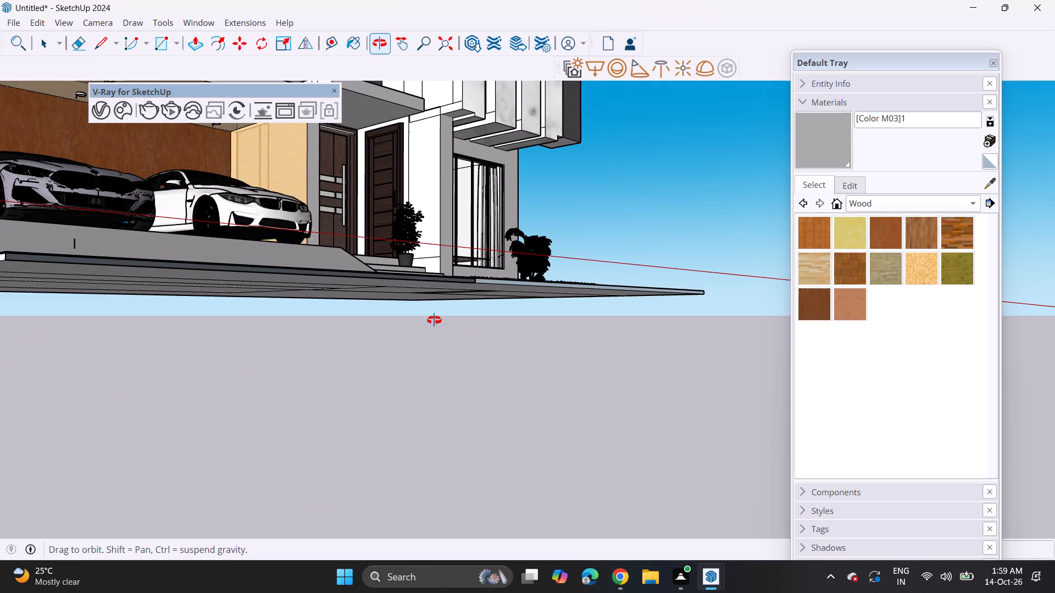
{"action": "middle_click_drag", "start_coordinate": [434, 320], "coordinate": [440, 329]}
{"action": "key", "text": "p"}
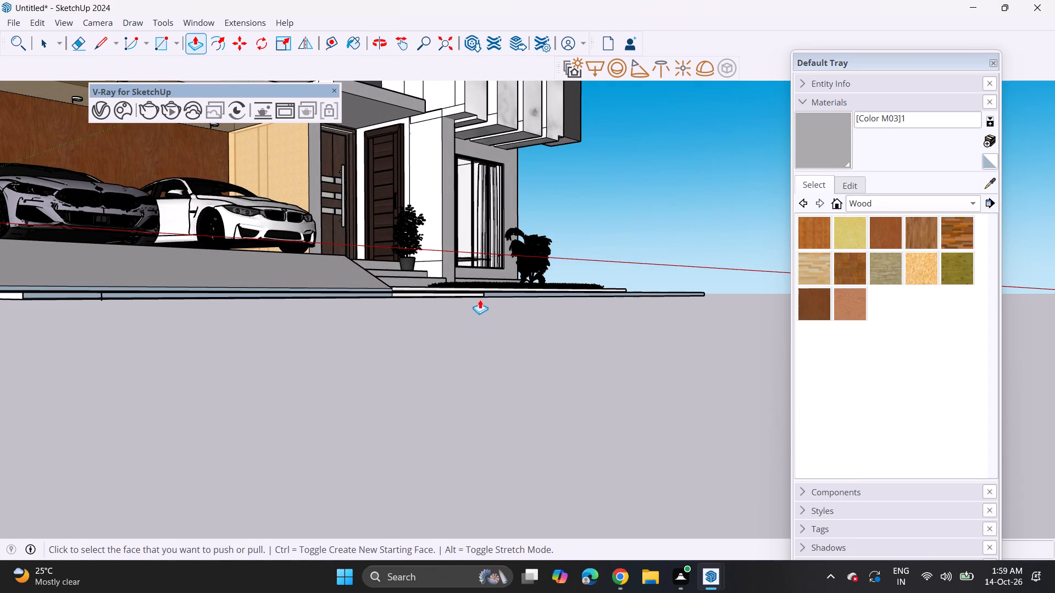
{"action": "left_click", "coordinate": [478, 294]}
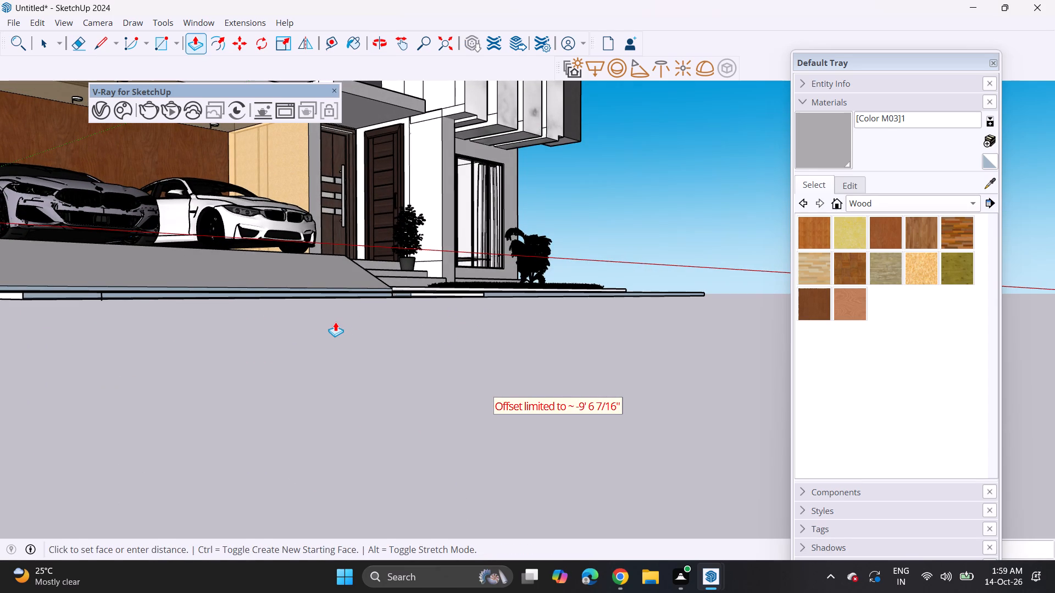
{"action": "left_click", "coordinate": [335, 322]}
{"action": "middle_click_drag", "start_coordinate": [437, 298], "coordinate": [206, 426]}
{"action": "left_click", "coordinate": [340, 362]}
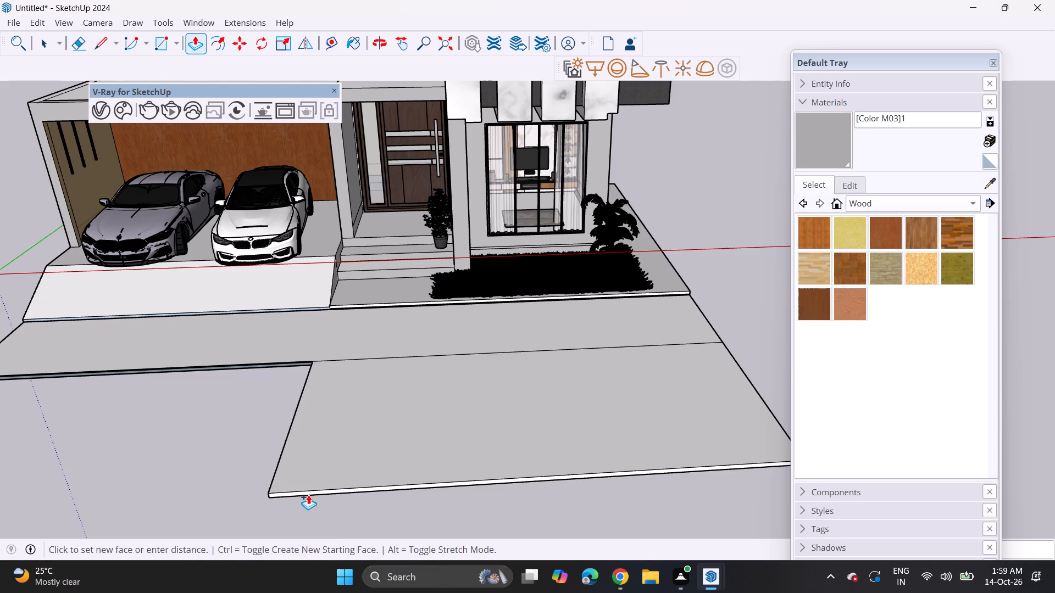
{"action": "left_click", "coordinate": [308, 495]}
Push/Pull the extension's inner side face across the garage frontage to the far side of the forecourt strip.
{"action": "scroll", "coordinate": [271, 469], "scroll_direction": "down", "scroll_amount": 2}
{"action": "middle_click_drag", "start_coordinate": [271, 469], "coordinate": [501, 421]}
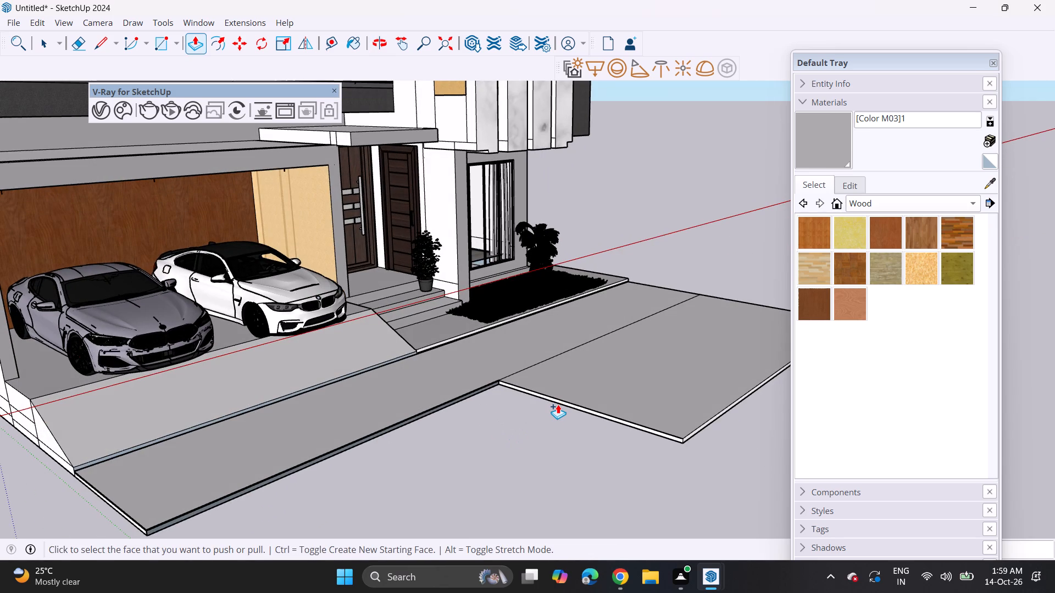
{"action": "left_click", "coordinate": [559, 400]}
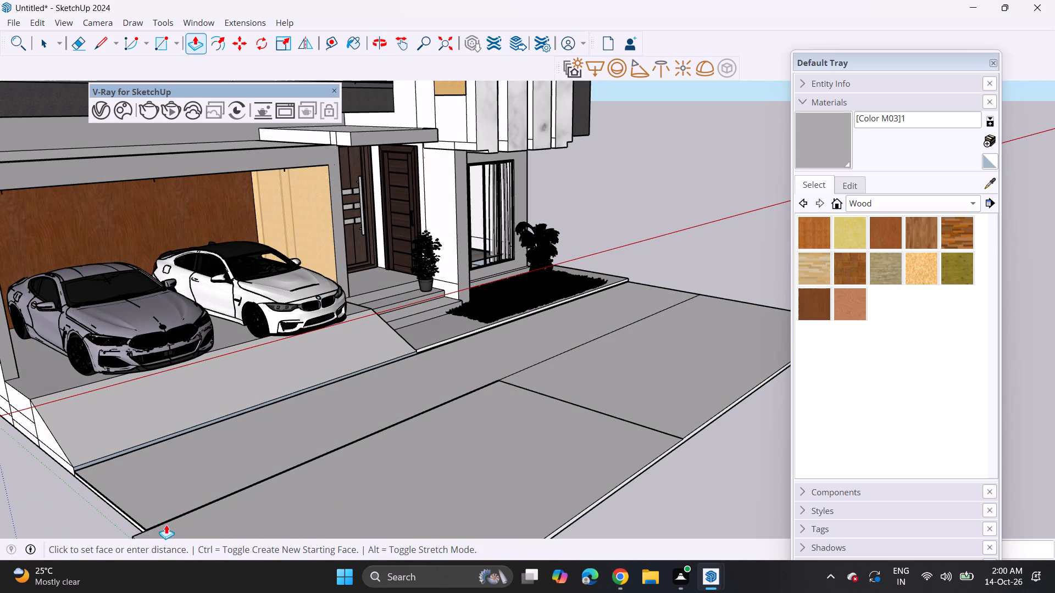
{"action": "left_click", "coordinate": [134, 517]}
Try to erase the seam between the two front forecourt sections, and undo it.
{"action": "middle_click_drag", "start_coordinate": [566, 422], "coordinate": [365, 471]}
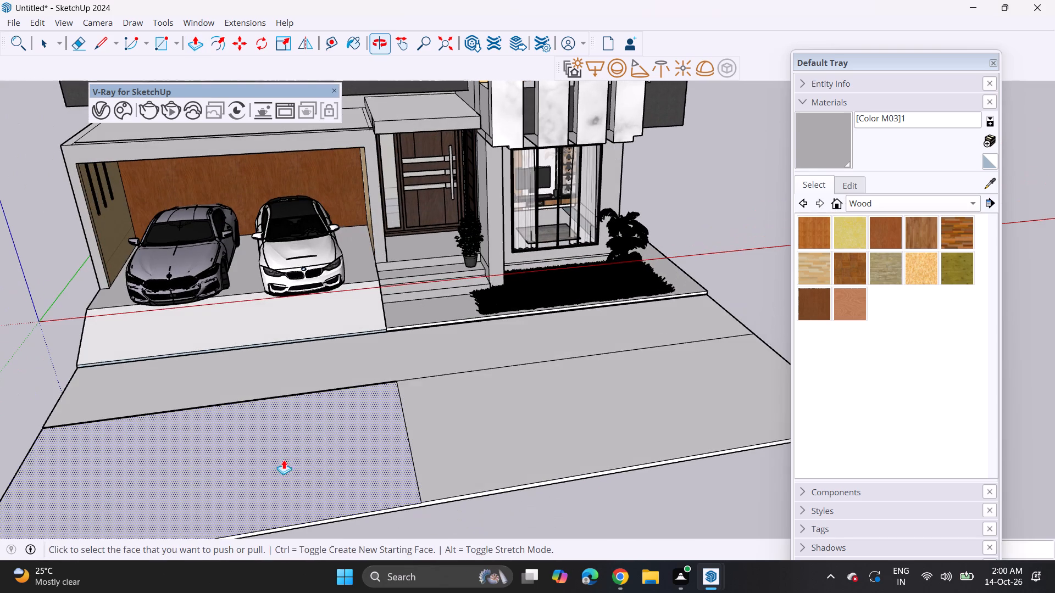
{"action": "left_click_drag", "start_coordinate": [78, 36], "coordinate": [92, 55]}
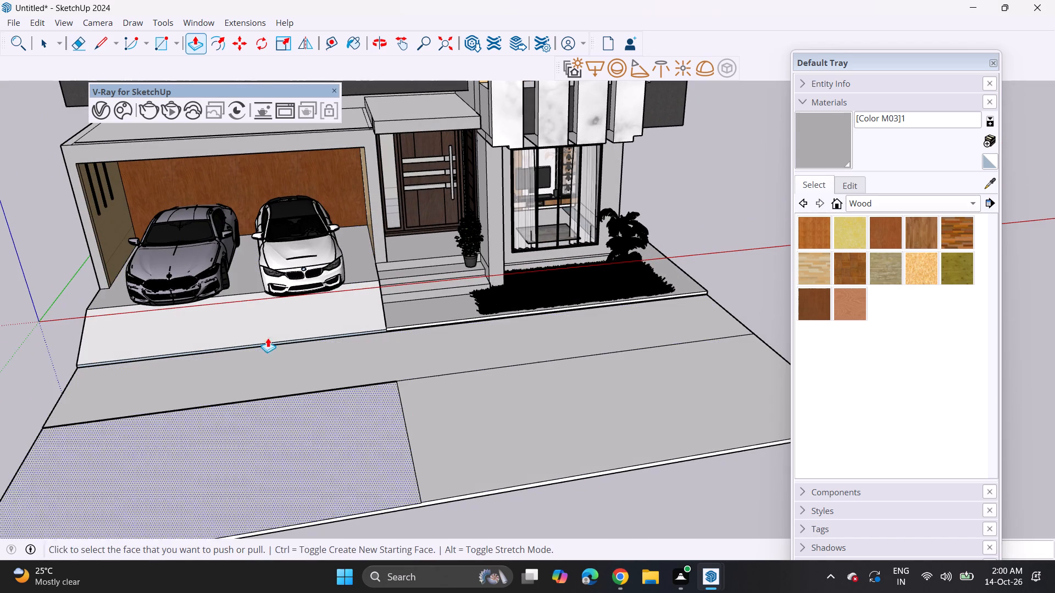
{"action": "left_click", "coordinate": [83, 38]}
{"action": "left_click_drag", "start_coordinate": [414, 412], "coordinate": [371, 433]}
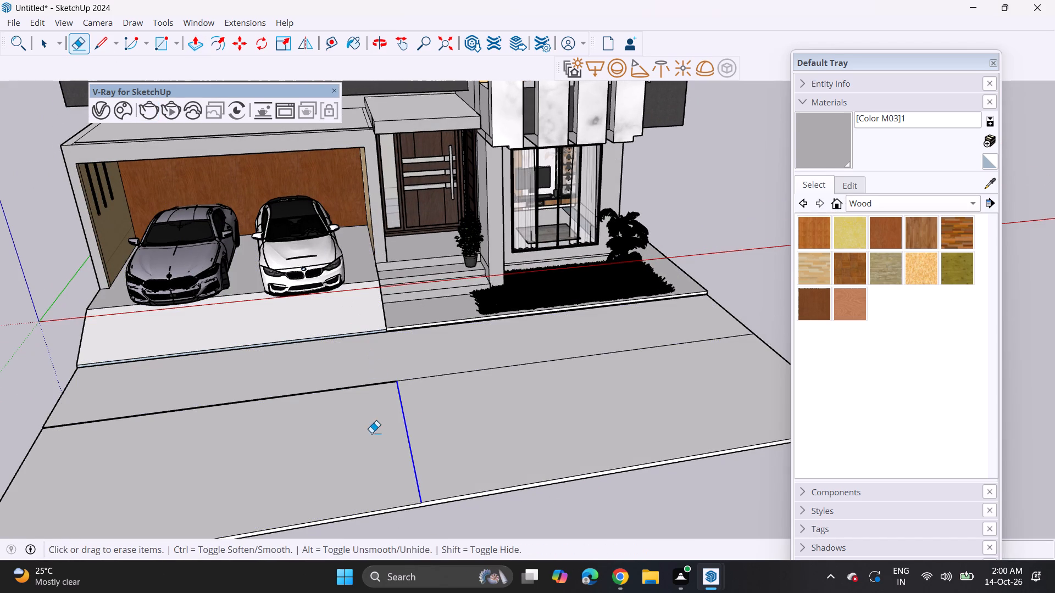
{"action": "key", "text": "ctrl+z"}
Push/Pull the top of the forecourt section in front of the garage flush with the surrounding slab surface.
{"action": "middle_click_drag", "start_coordinate": [432, 440], "coordinate": [393, 426]}
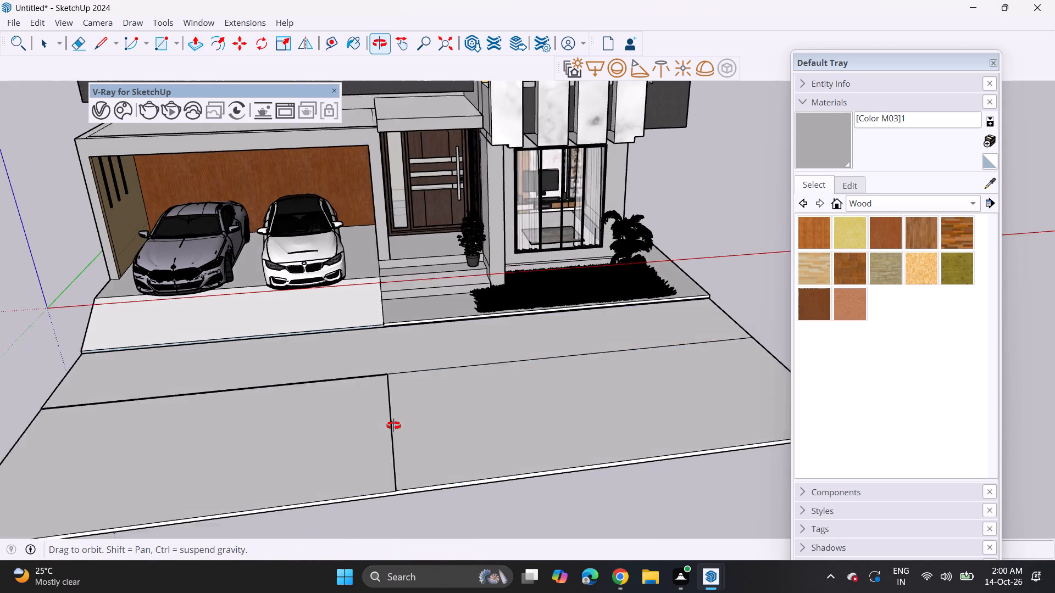
{"action": "middle_click_drag", "start_coordinate": [393, 426], "coordinate": [392, 424]}
{"action": "scroll", "coordinate": [329, 373], "scroll_direction": "up", "scroll_amount": 19}
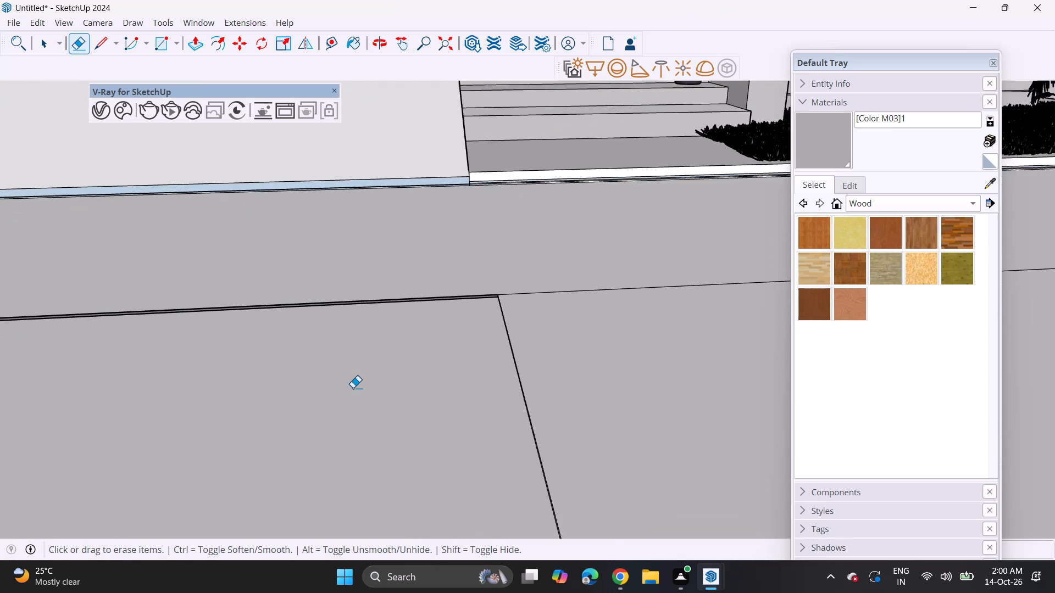
{"action": "scroll", "coordinate": [353, 388], "scroll_direction": "up", "scroll_amount": 7}
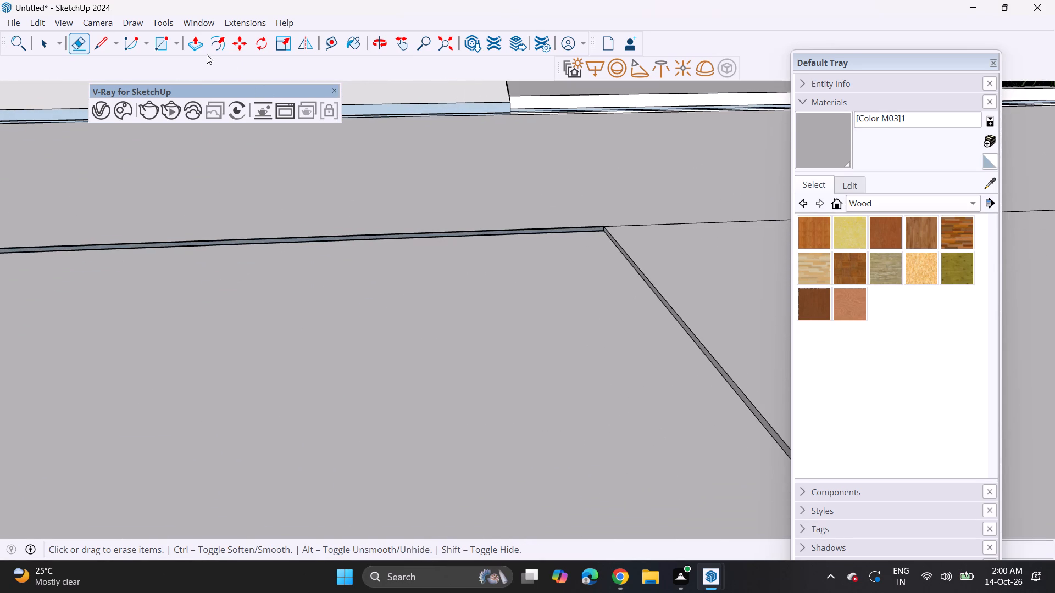
{"action": "left_click", "coordinate": [195, 48]}
{"action": "left_click", "coordinate": [347, 330]}
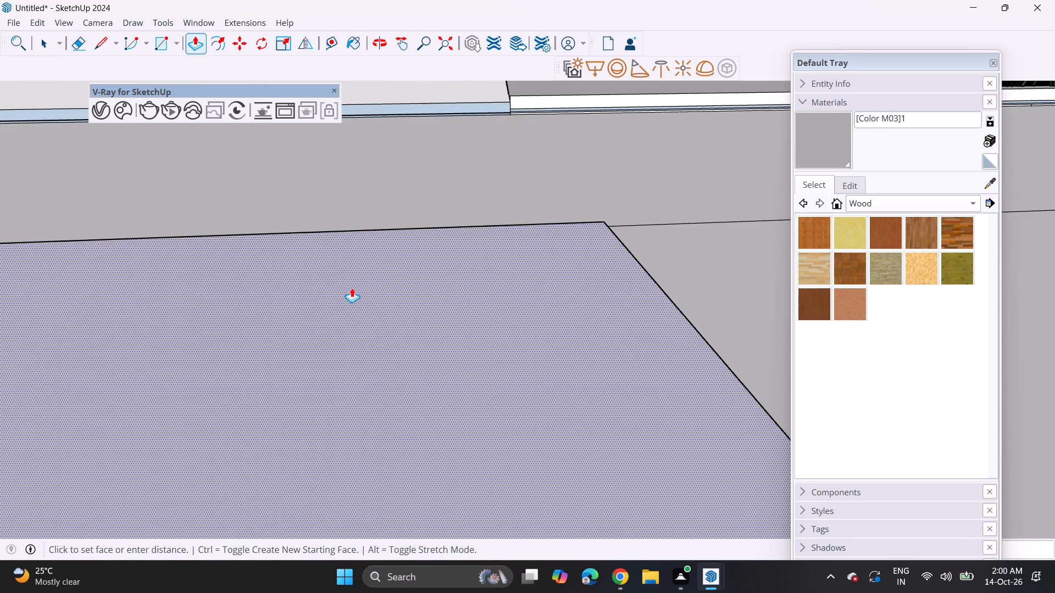
{"action": "middle_click_drag", "start_coordinate": [354, 278], "coordinate": [317, 400]}
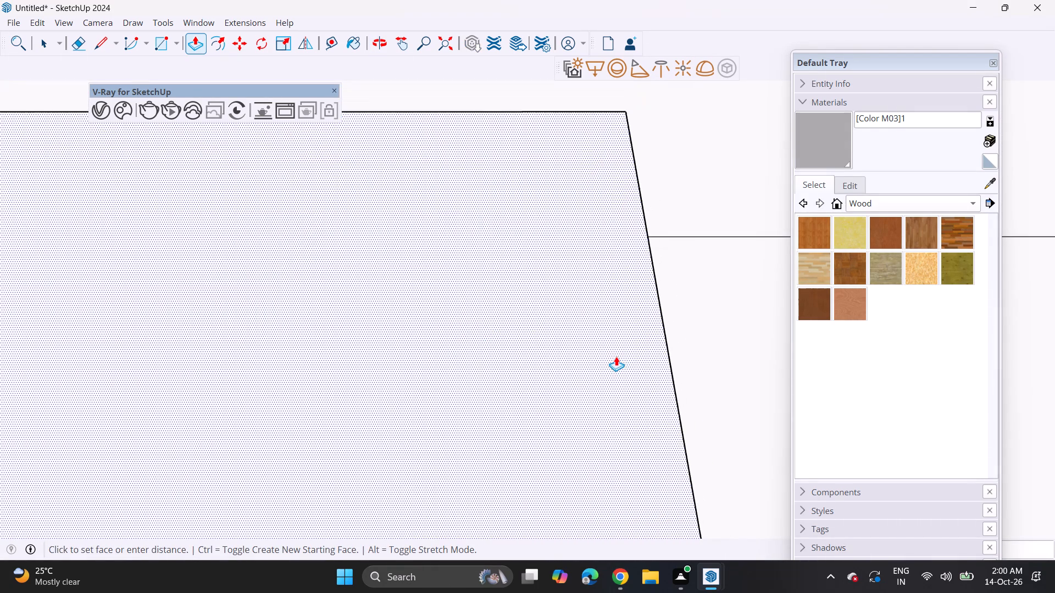
{"action": "scroll", "coordinate": [616, 356], "scroll_direction": "down", "scroll_amount": 20}
{"action": "scroll", "coordinate": [616, 356], "scroll_direction": "down", "scroll_amount": 7}
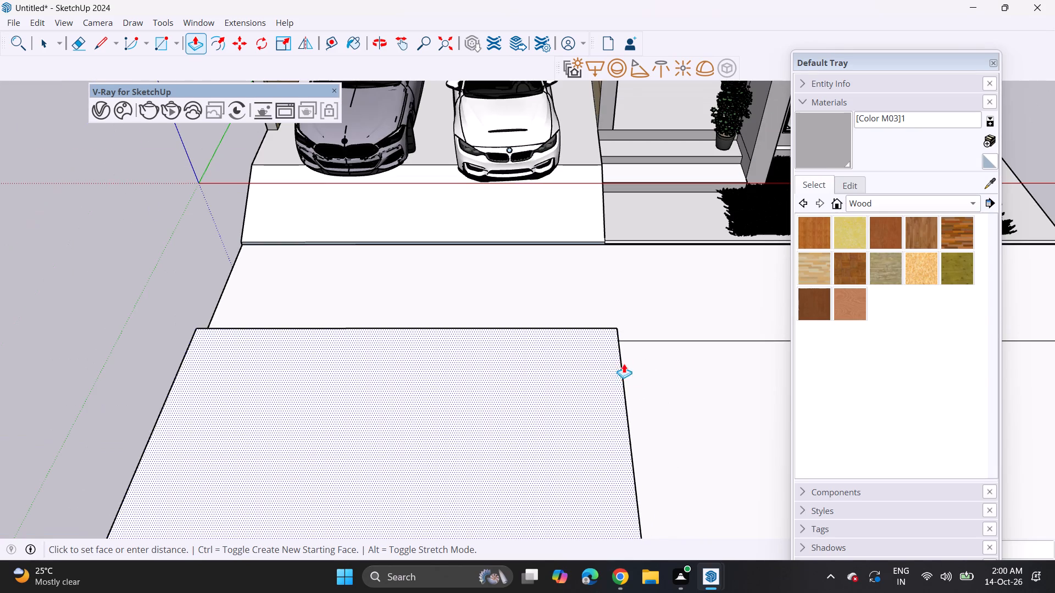
{"action": "left_click", "coordinate": [652, 383]}
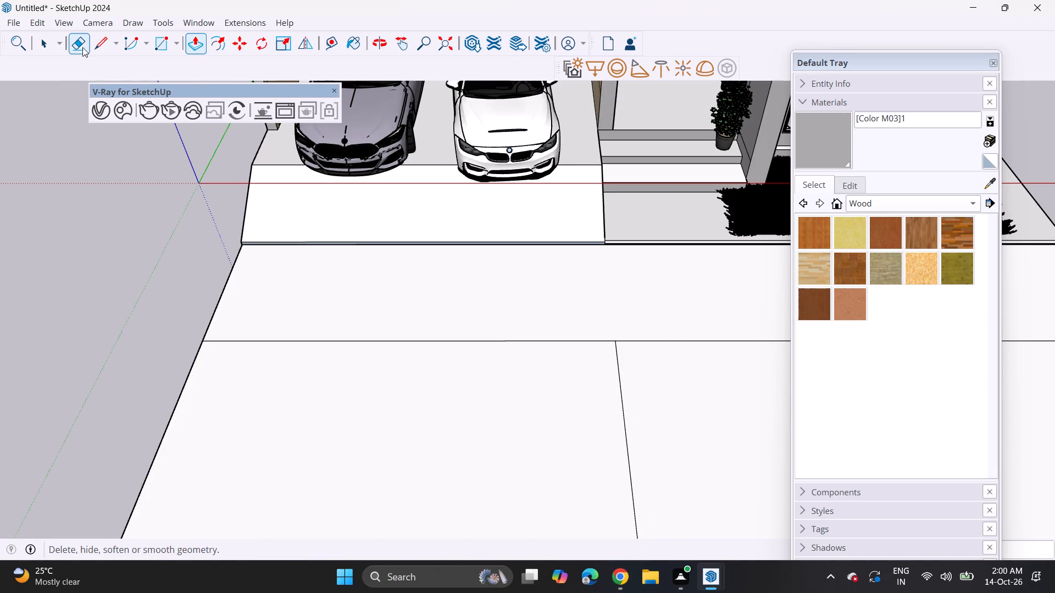
Erase the seam between the two front forecourt sections to merge them into one surface.
{"action": "left_click_drag", "start_coordinate": [79, 46], "coordinate": [95, 58]}
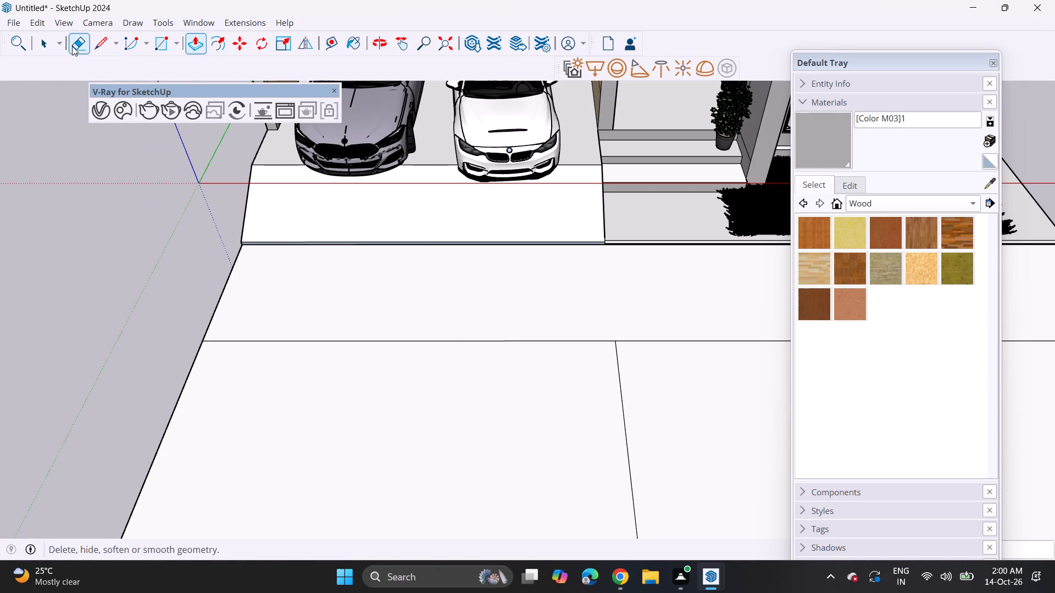
{"action": "left_click", "coordinate": [72, 46]}
{"action": "left_click_drag", "start_coordinate": [647, 398], "coordinate": [609, 422]}
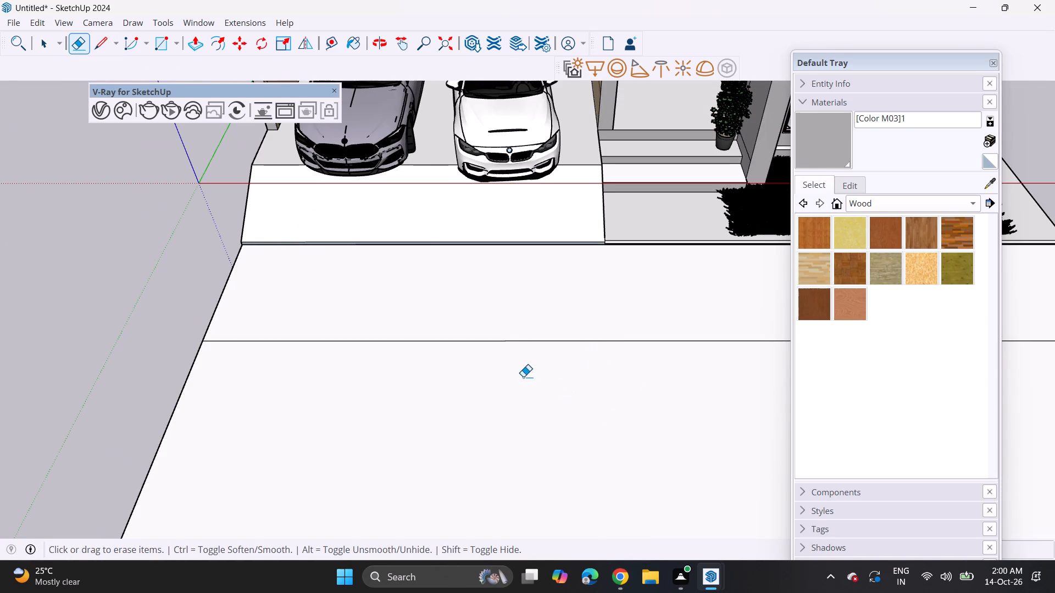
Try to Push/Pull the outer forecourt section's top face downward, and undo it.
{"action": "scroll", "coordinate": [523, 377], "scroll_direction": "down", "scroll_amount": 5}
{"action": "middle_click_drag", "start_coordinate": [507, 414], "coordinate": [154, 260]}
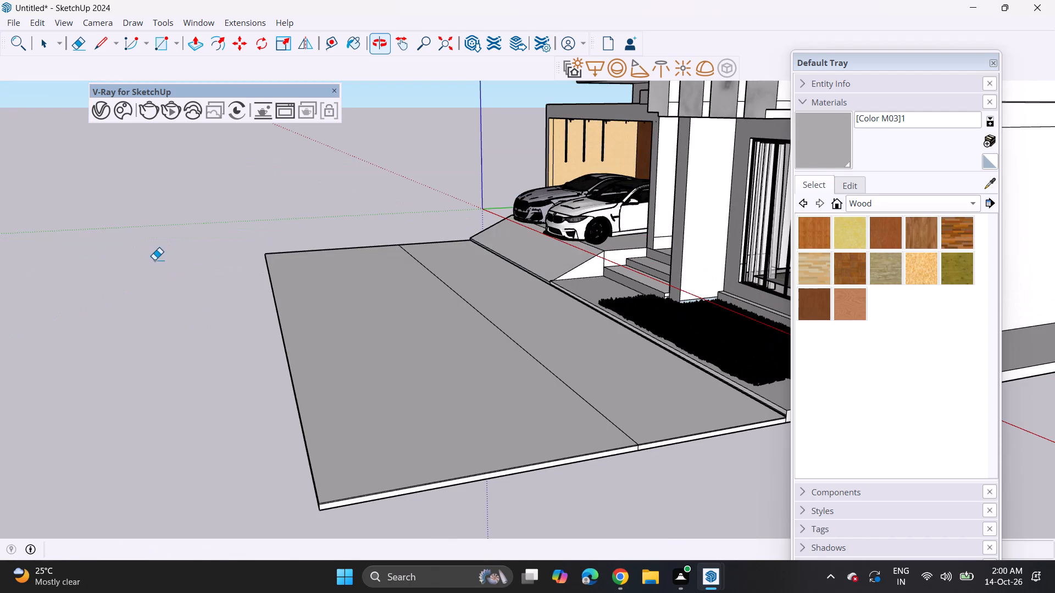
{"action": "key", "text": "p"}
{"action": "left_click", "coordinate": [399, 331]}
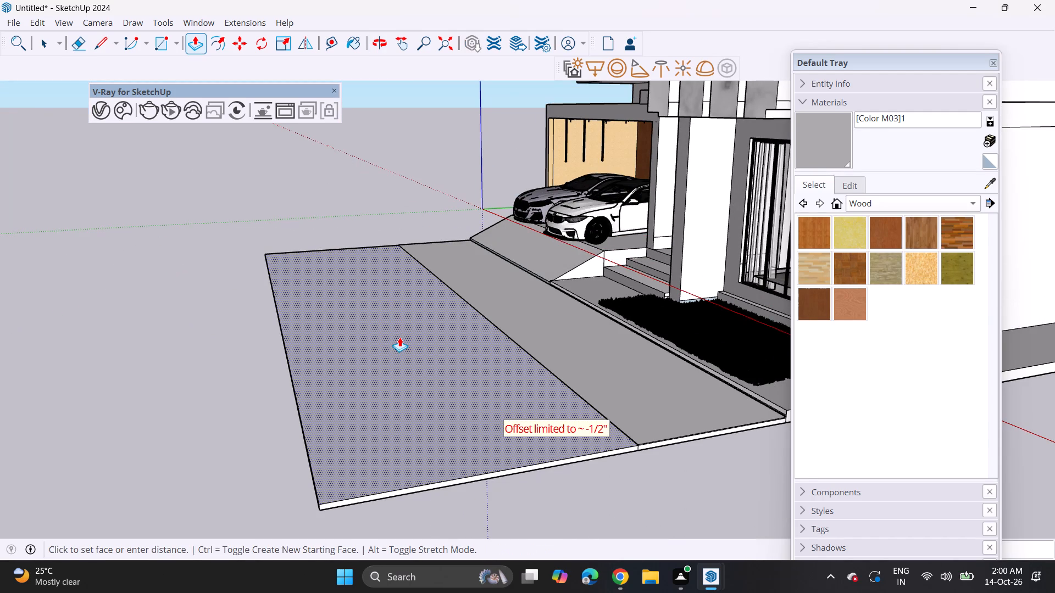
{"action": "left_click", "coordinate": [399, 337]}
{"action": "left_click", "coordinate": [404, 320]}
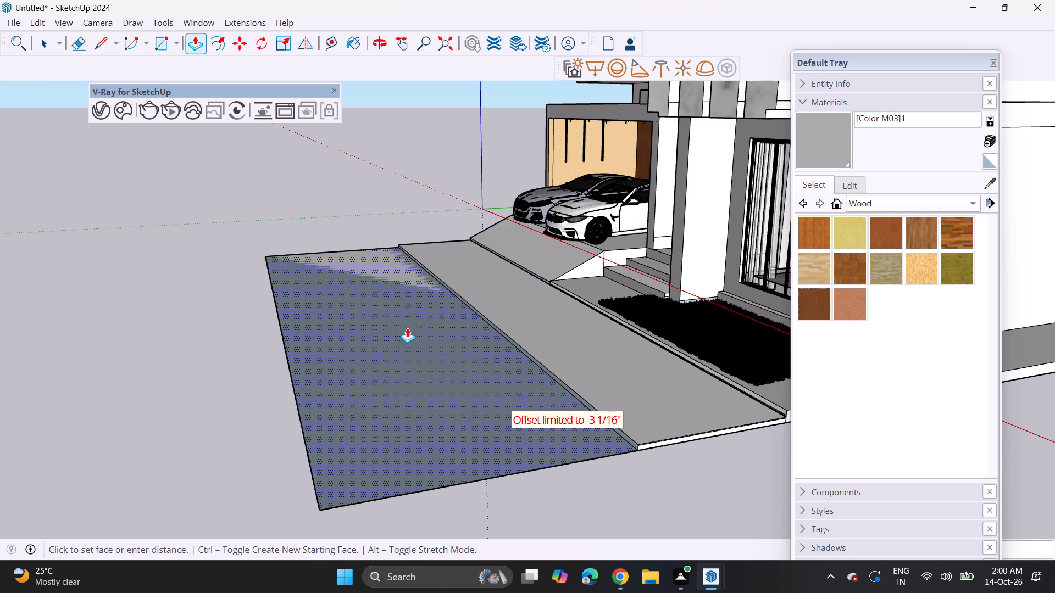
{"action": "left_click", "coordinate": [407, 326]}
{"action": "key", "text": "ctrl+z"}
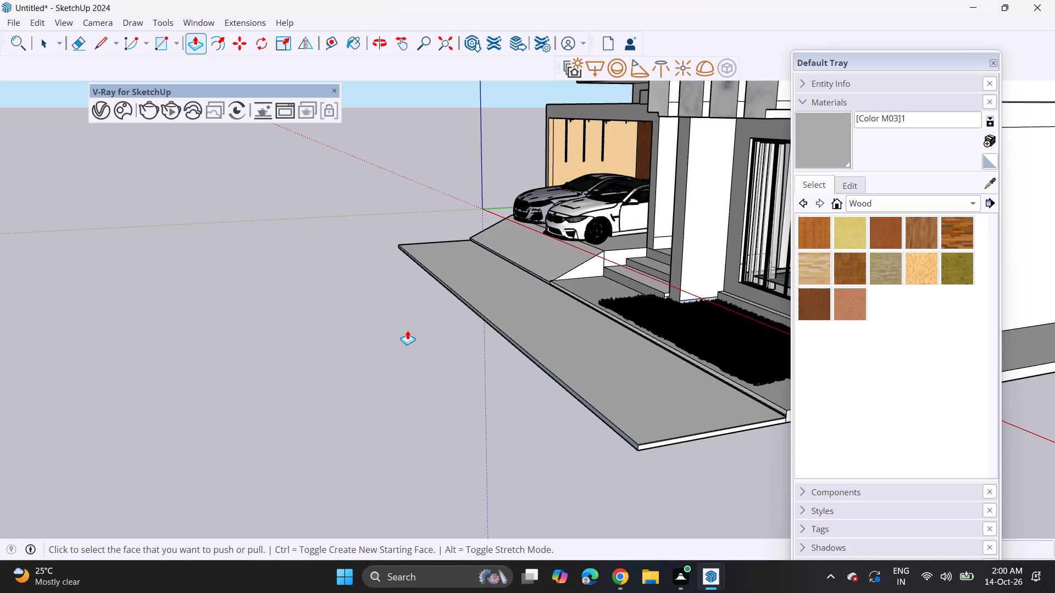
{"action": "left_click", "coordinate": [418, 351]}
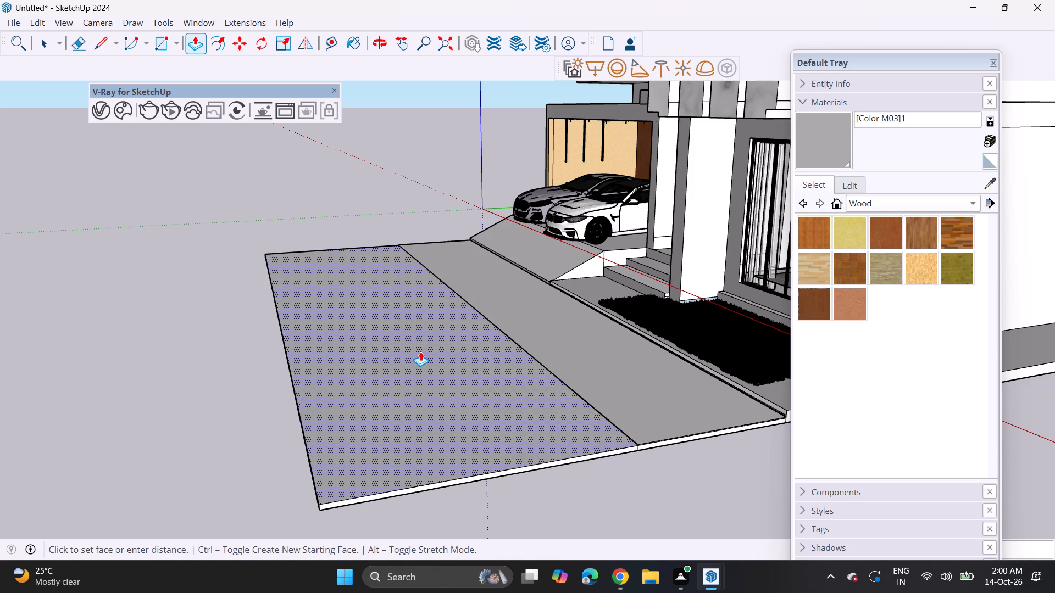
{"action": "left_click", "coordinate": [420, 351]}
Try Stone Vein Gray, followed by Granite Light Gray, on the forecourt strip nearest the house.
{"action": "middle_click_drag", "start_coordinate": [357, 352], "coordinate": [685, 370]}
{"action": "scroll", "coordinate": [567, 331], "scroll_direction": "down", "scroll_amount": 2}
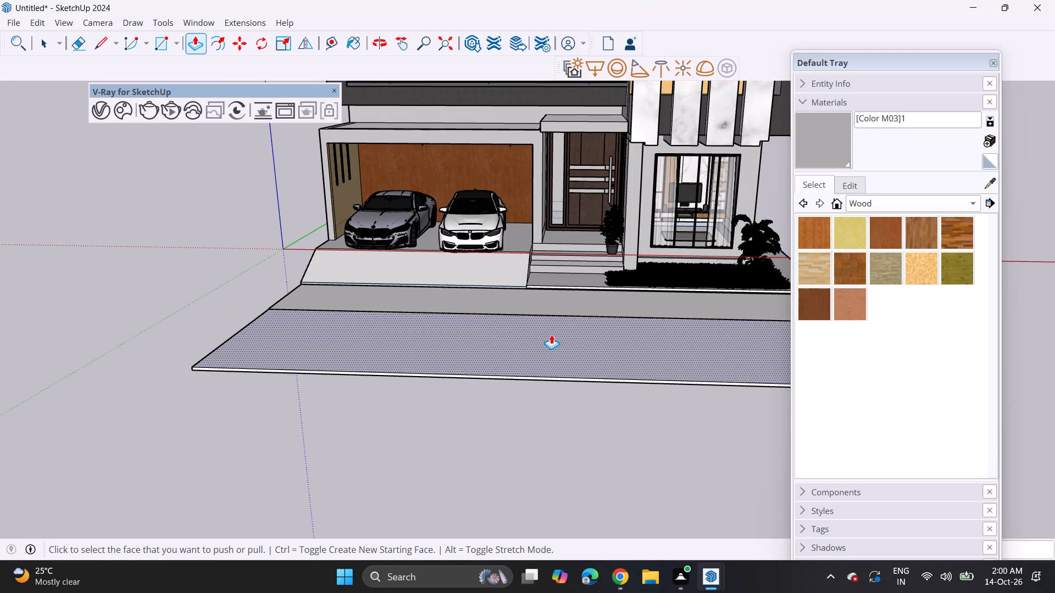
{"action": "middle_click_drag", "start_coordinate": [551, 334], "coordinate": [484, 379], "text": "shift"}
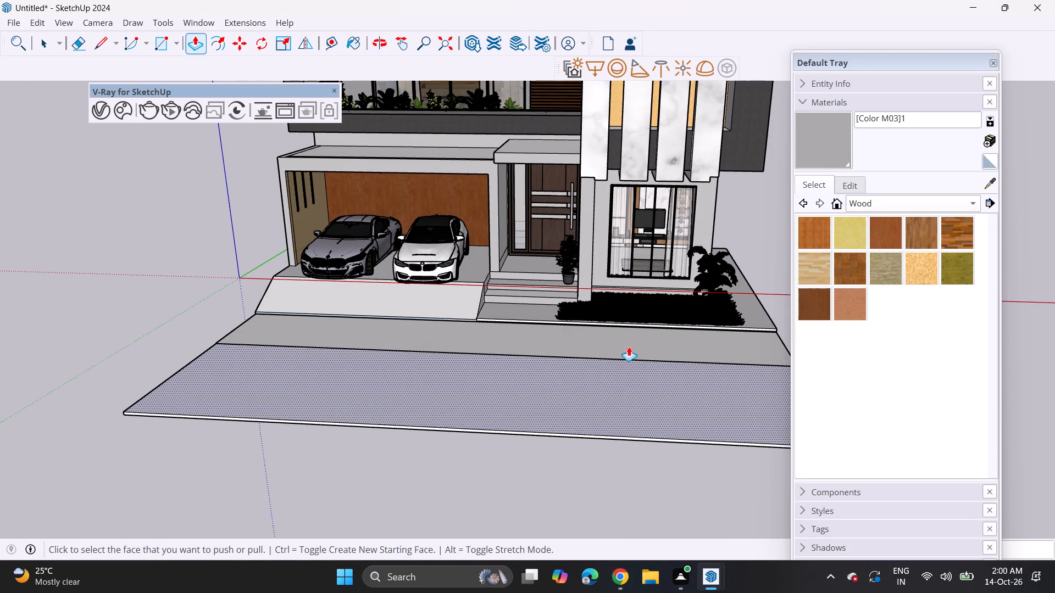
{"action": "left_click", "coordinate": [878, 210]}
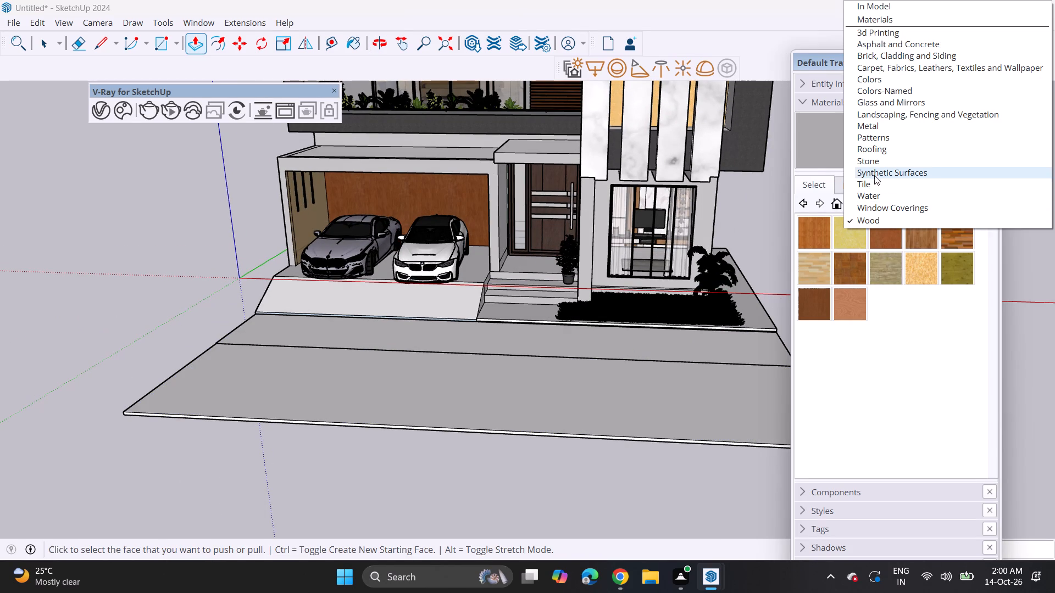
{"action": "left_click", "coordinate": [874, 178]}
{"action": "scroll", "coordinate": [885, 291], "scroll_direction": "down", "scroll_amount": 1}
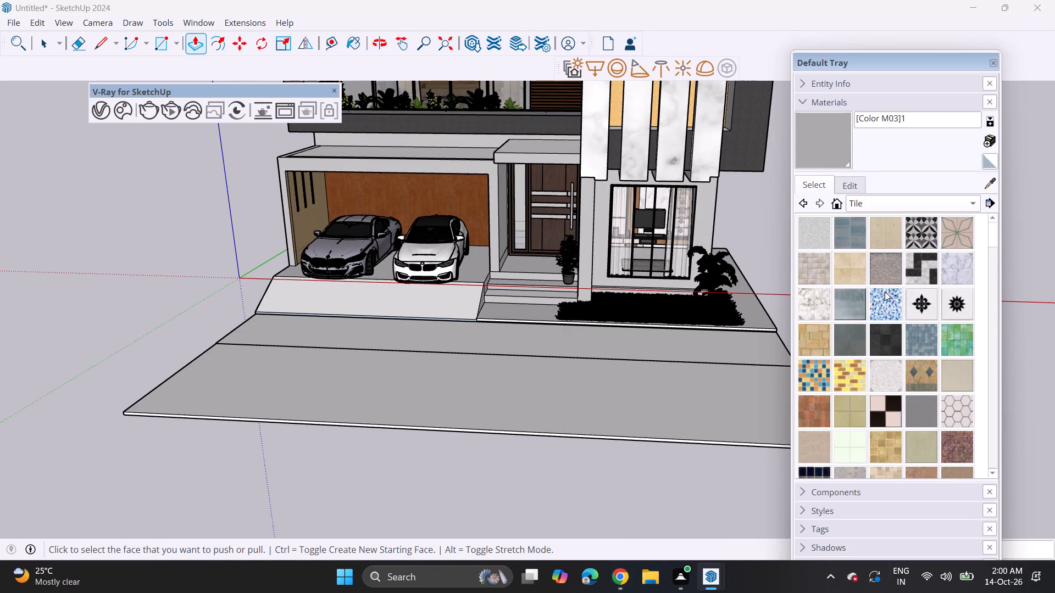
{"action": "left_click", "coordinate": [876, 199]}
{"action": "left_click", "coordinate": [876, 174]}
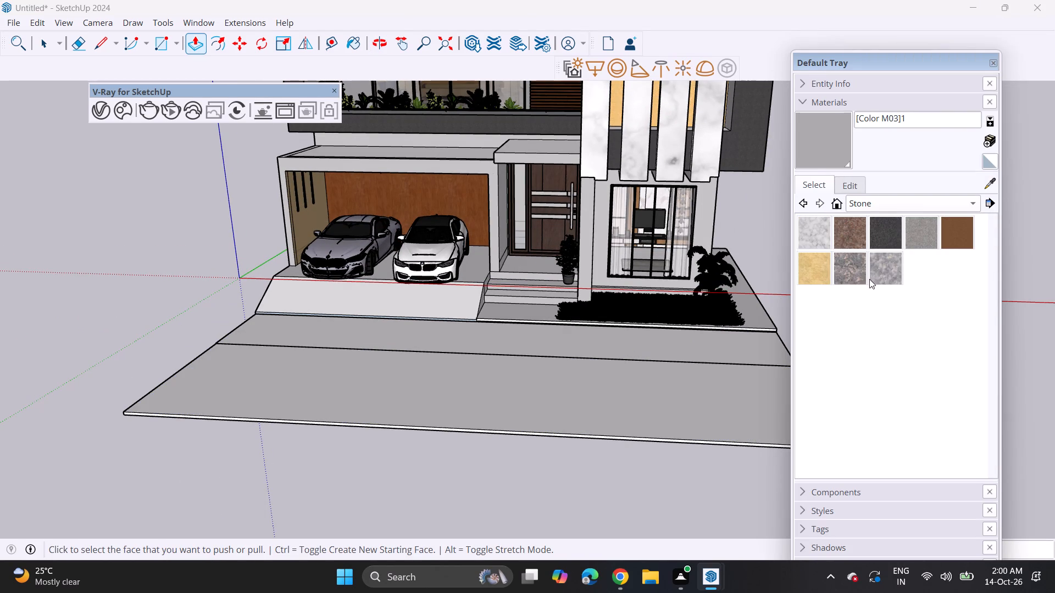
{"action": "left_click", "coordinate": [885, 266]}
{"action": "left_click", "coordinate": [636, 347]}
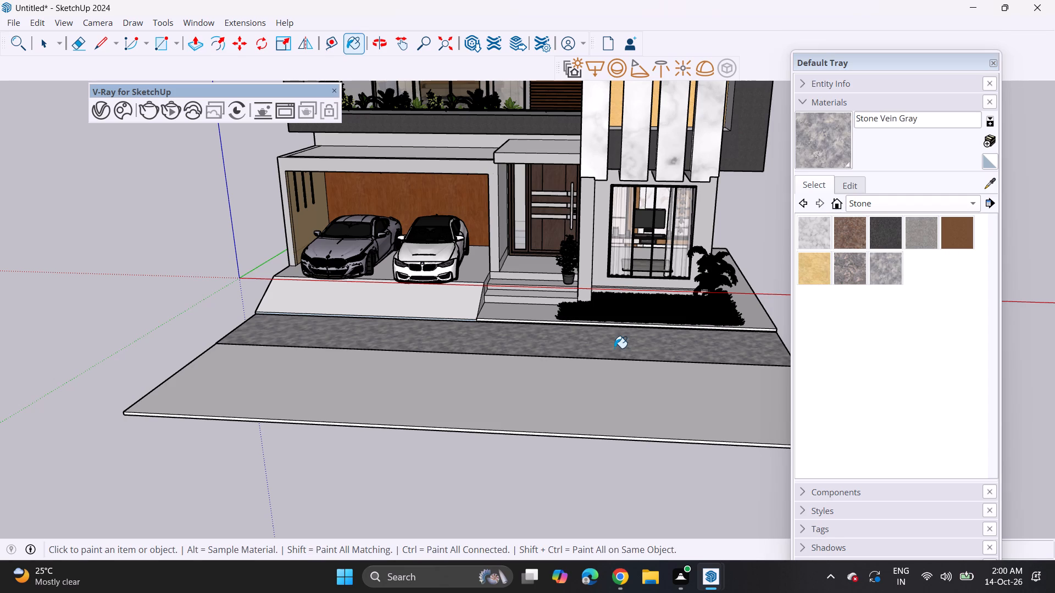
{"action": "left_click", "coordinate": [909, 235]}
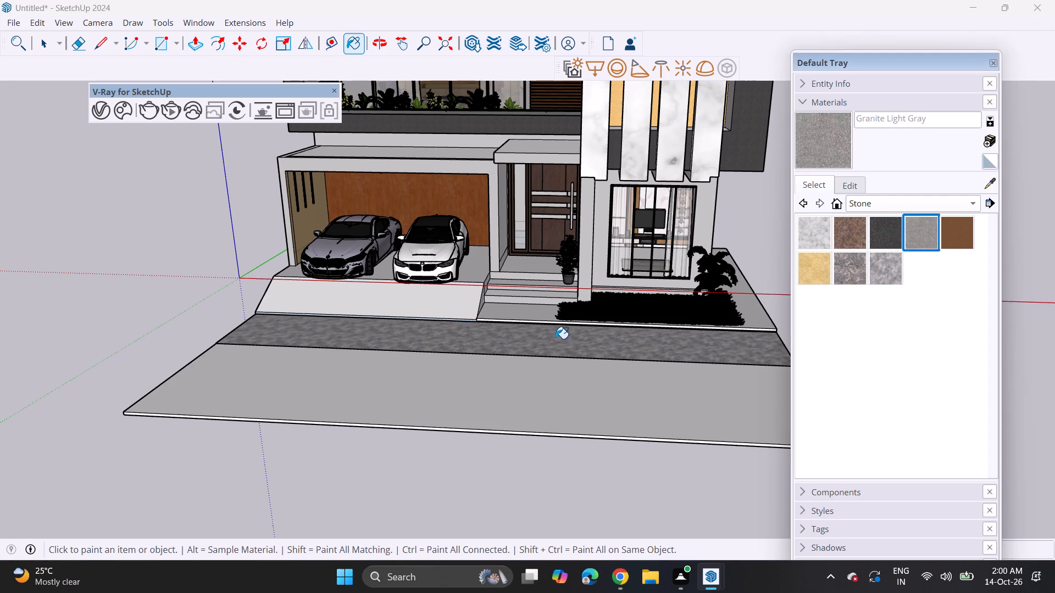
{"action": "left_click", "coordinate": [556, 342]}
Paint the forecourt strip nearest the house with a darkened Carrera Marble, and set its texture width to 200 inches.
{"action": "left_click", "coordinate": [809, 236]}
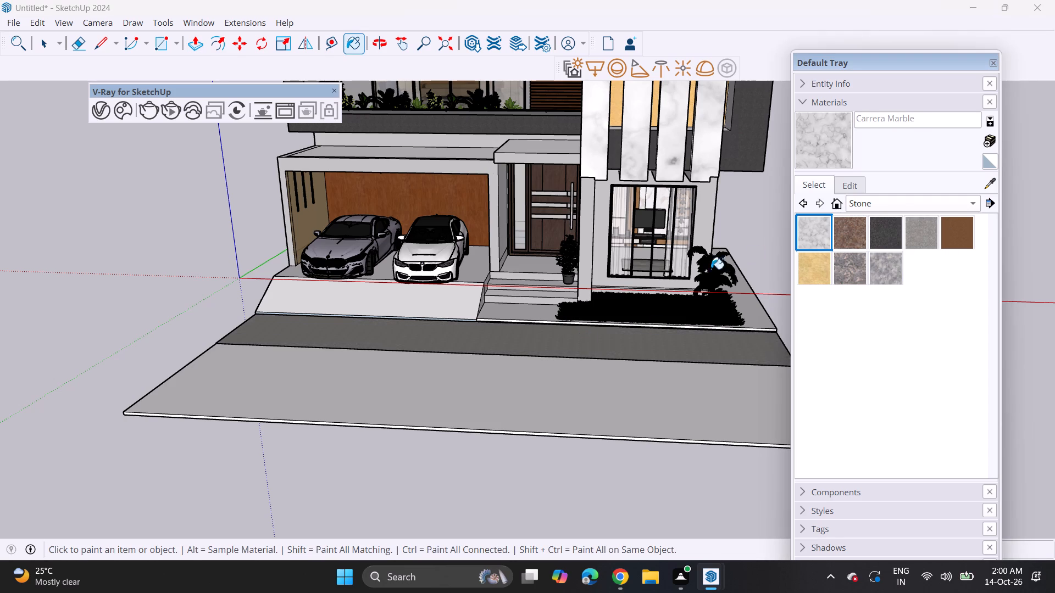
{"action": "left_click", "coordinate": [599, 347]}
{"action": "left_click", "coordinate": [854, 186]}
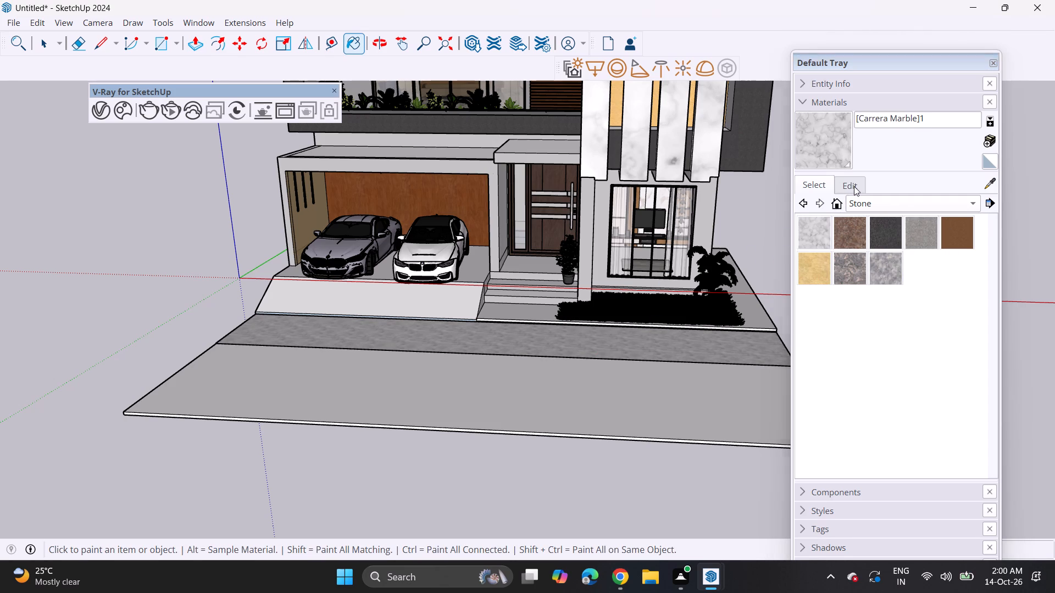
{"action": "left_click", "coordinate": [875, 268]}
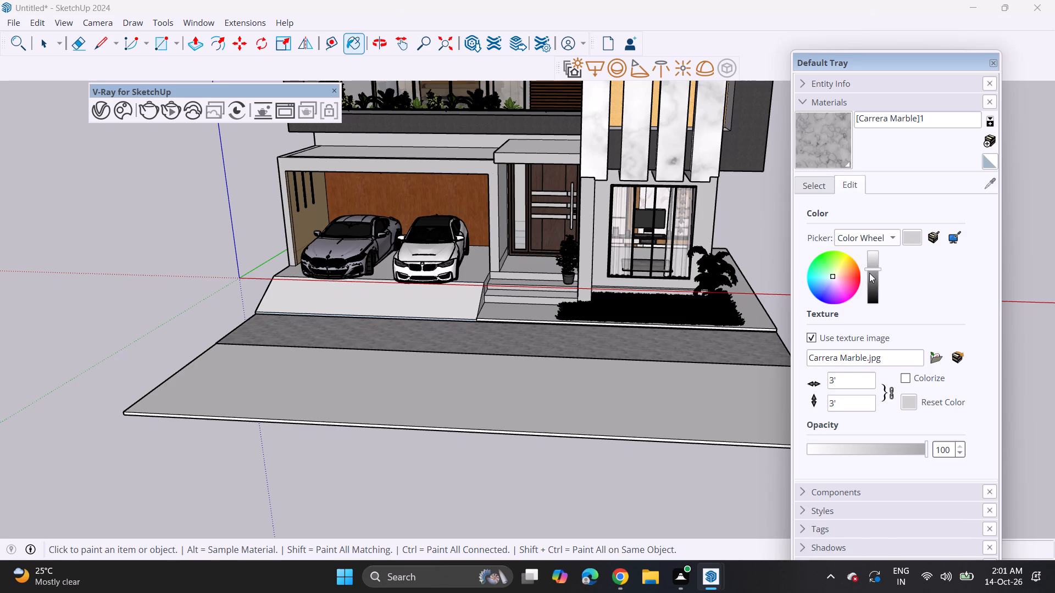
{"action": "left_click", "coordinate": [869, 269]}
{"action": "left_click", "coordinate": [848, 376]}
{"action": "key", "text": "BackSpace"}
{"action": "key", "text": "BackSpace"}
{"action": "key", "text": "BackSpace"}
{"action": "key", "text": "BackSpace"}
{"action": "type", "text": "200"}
Paint the forecourt strip nearest the house with the Tile Grey material from the Tile collection.
{"action": "left_click", "coordinate": [817, 182]}
{"action": "left_click", "coordinate": [886, 206]}
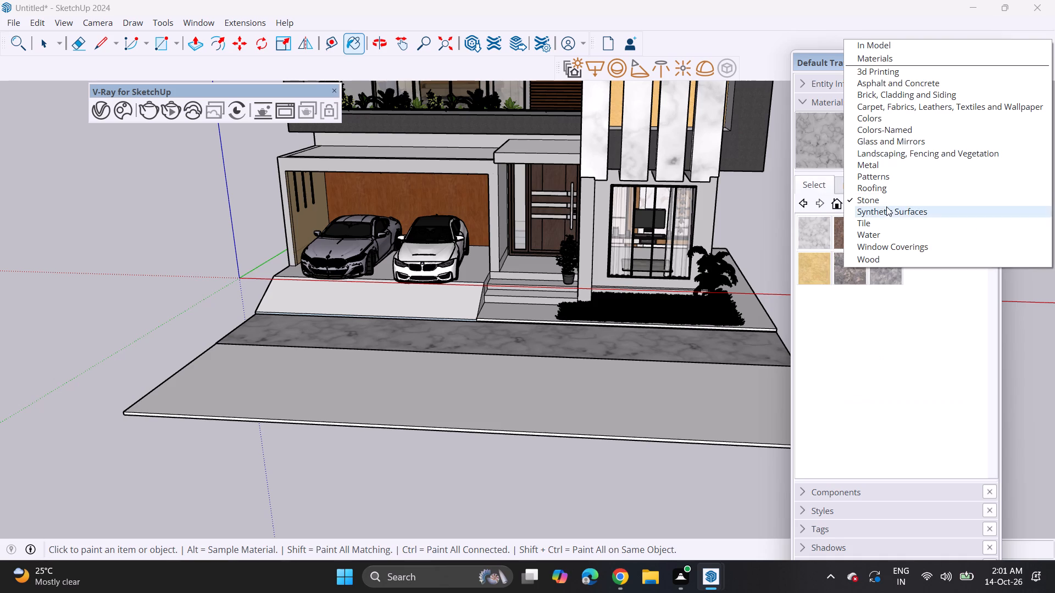
{"action": "left_click", "coordinate": [877, 228]}
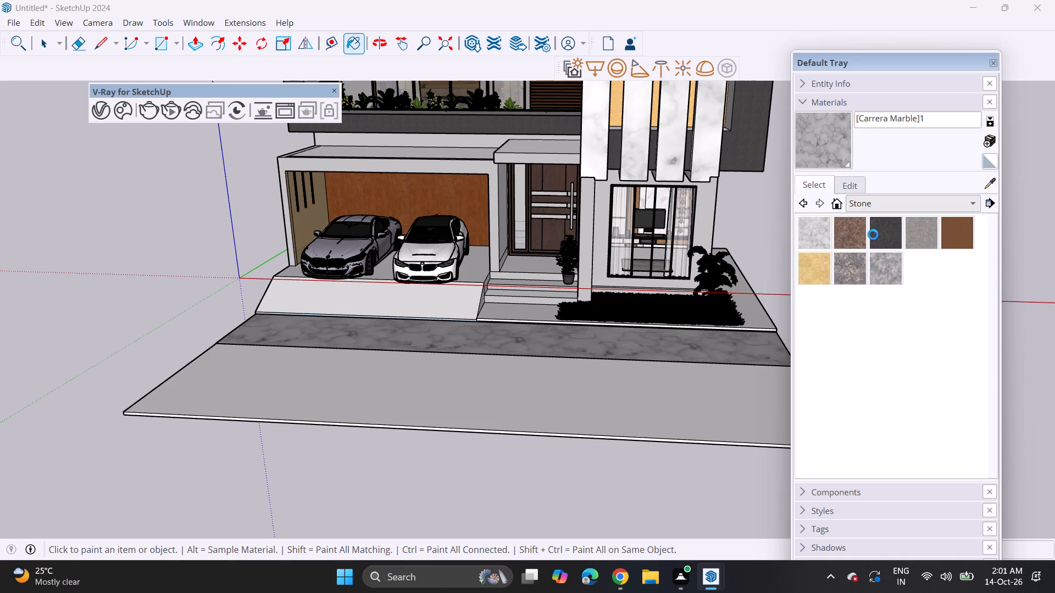
{"action": "scroll", "coordinate": [886, 326], "scroll_direction": "down", "scroll_amount": 4}
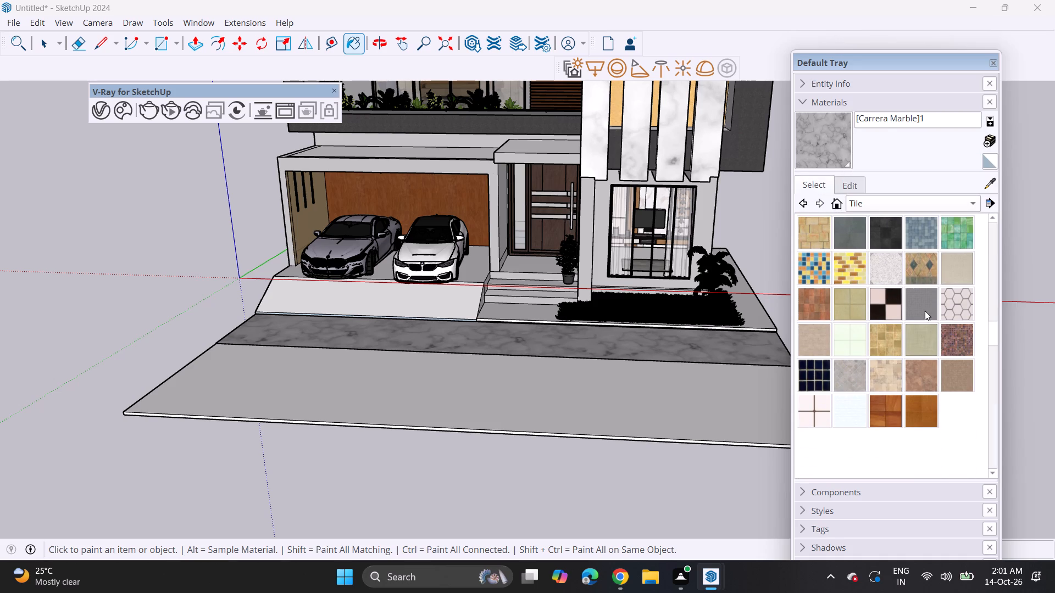
{"action": "left_click", "coordinate": [925, 311]}
{"action": "left_click", "coordinate": [648, 350]}
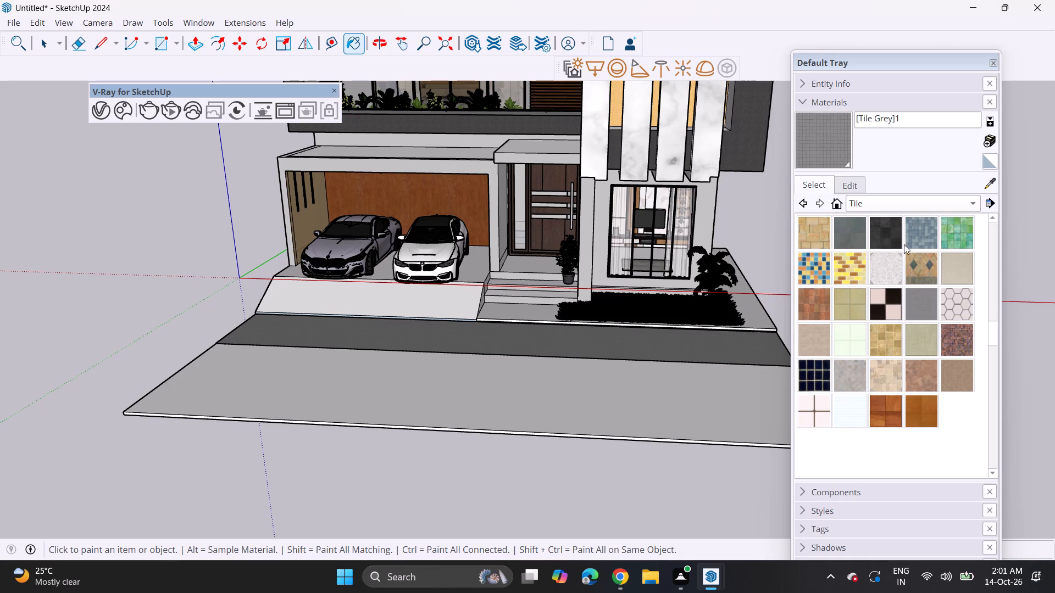
Set the Tile Grey texture width to 500 inches to enlarge the tiles on the forecourt strip.
{"action": "left_click", "coordinate": [842, 188]}
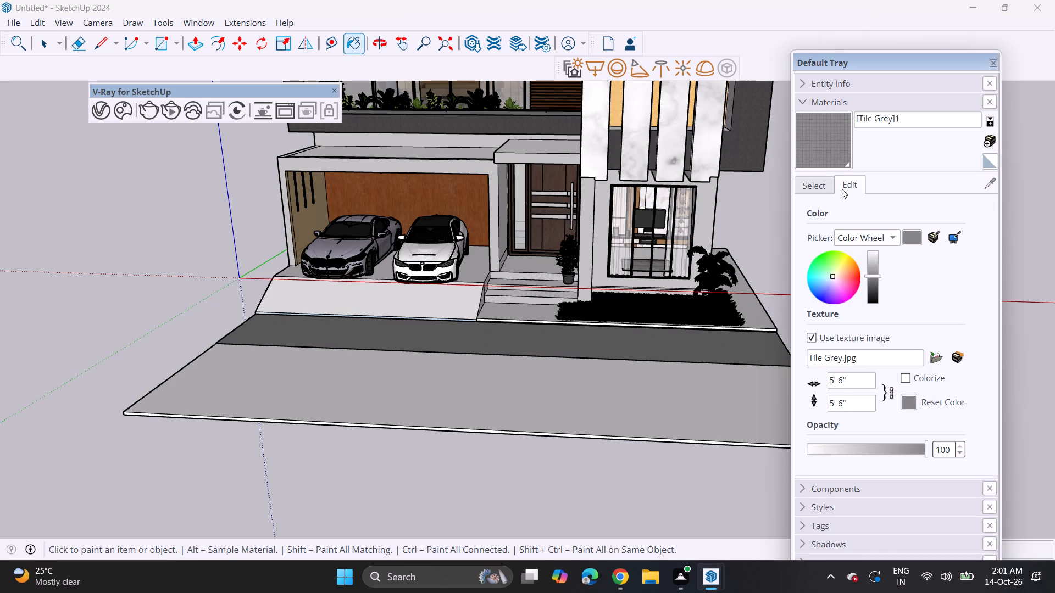
{"action": "left_click", "coordinate": [858, 381]}
{"action": "key", "text": "BackSpace"}
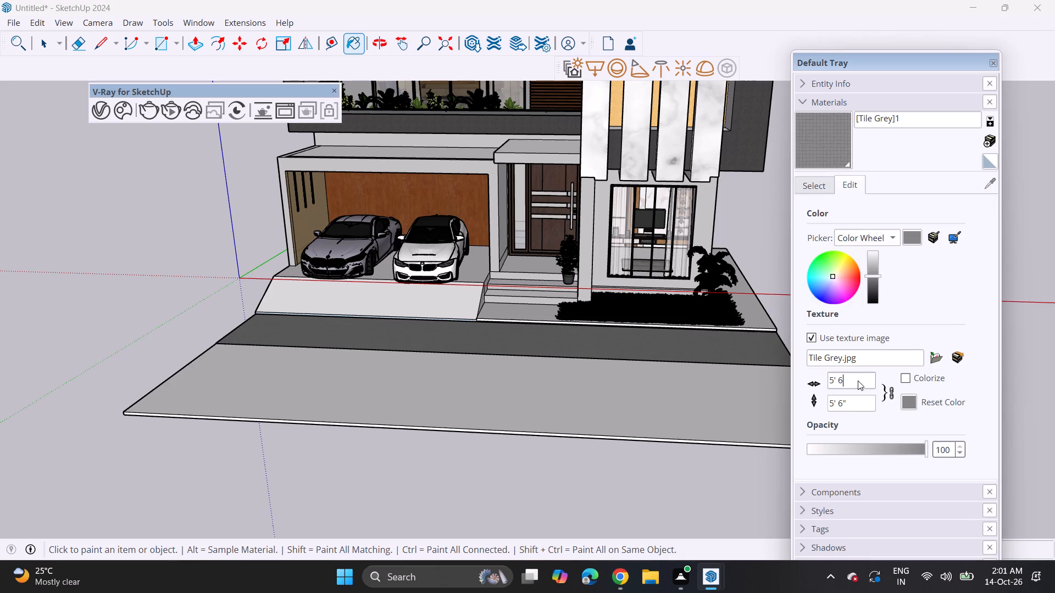
{"action": "key", "text": "BackSpace"}
{"action": "key", "text": "BackSpace"}
{"action": "key", "text": "BackSpace"}
{"action": "key", "text": "BackSpace"}
{"action": "type", "text": "500"}
Import the road model Untitled (5) from the Downloads folder and place it over the forecourt in front of the house.
{"action": "left_click", "coordinate": [5, 19]}
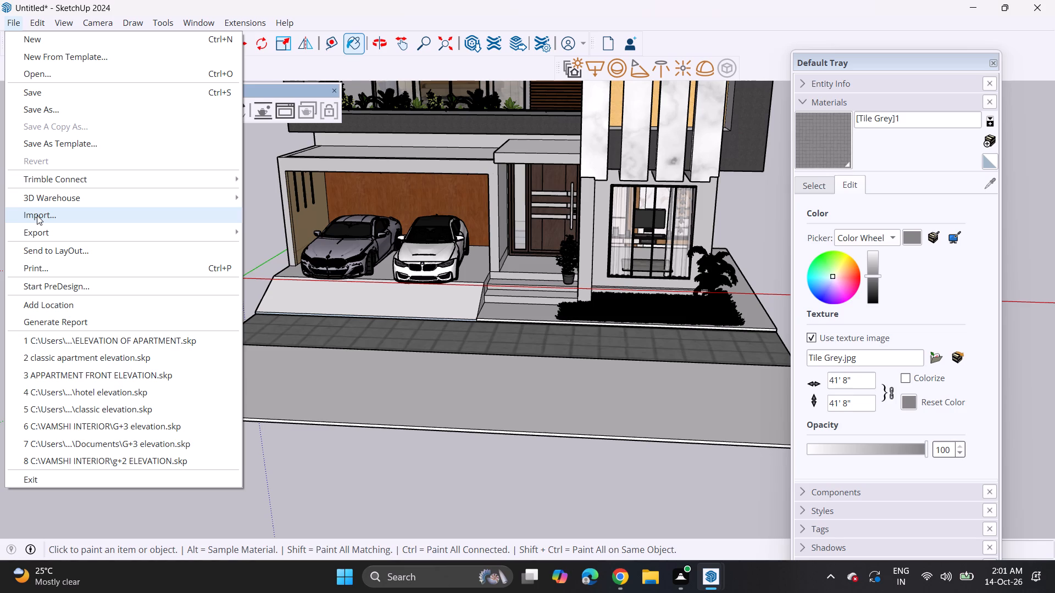
{"action": "left_click", "coordinate": [37, 215]}
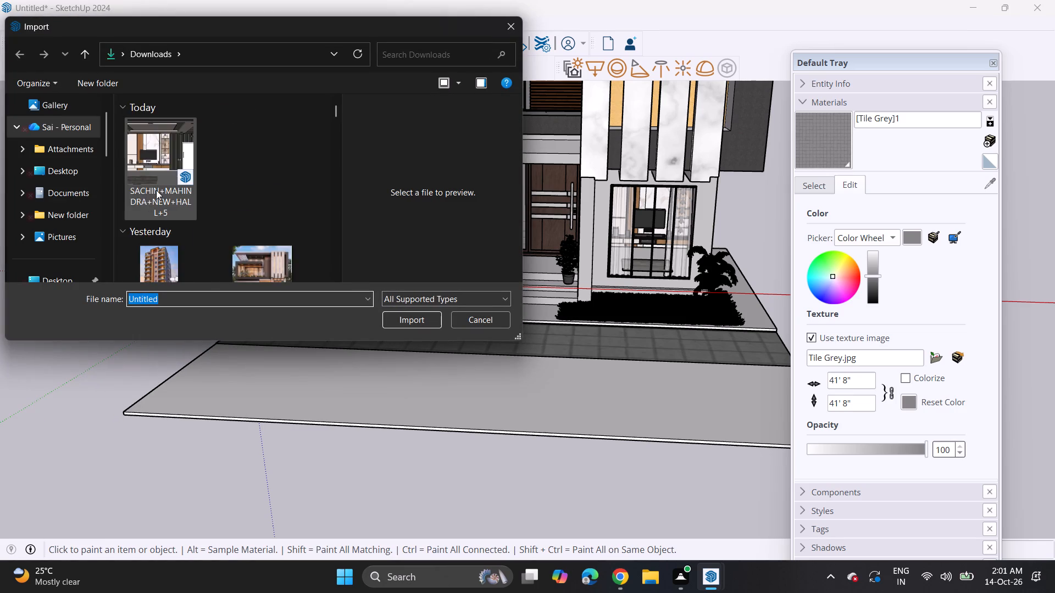
{"action": "scroll", "coordinate": [158, 188], "scroll_direction": "down", "scroll_amount": 18}
{"action": "scroll", "coordinate": [162, 197], "scroll_direction": "down", "scroll_amount": 4}
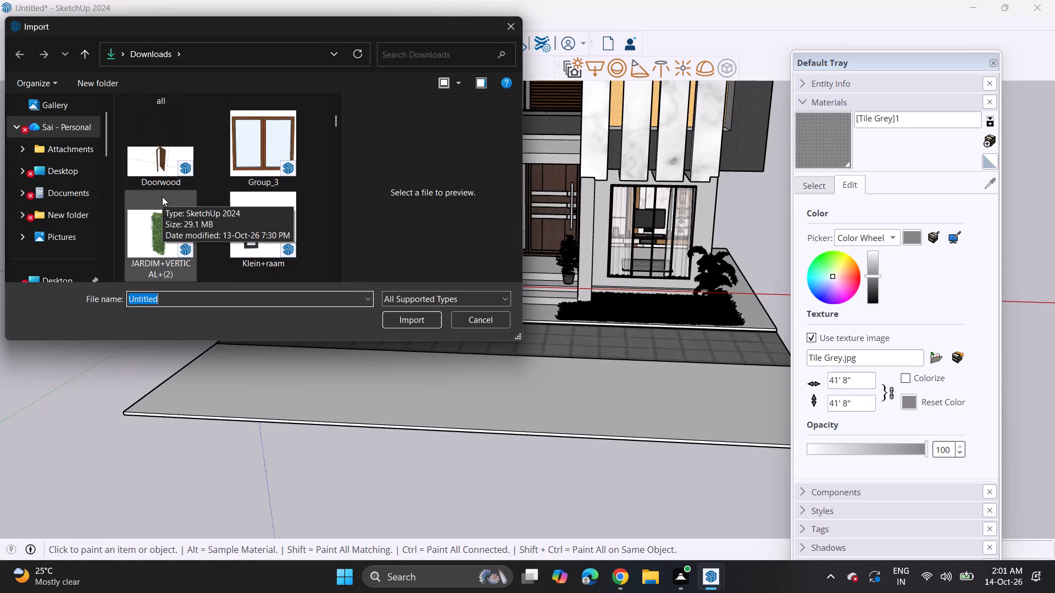
{"action": "scroll", "coordinate": [162, 197], "scroll_direction": "down", "scroll_amount": 17}
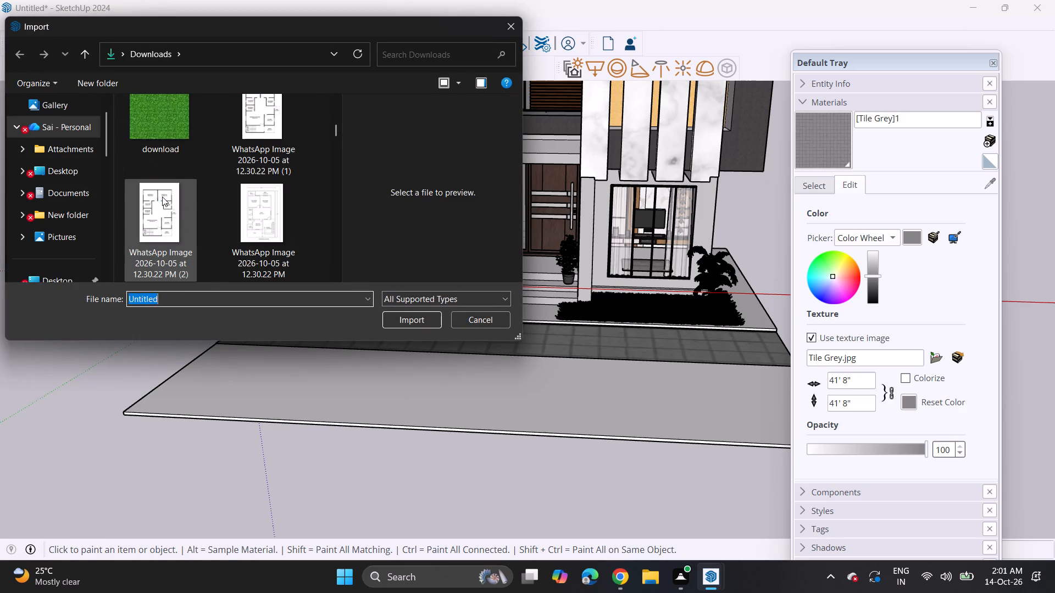
{"action": "scroll", "coordinate": [162, 197], "scroll_direction": "down", "scroll_amount": 19}
{"action": "scroll", "coordinate": [162, 197], "scroll_direction": "down", "scroll_amount": 6}
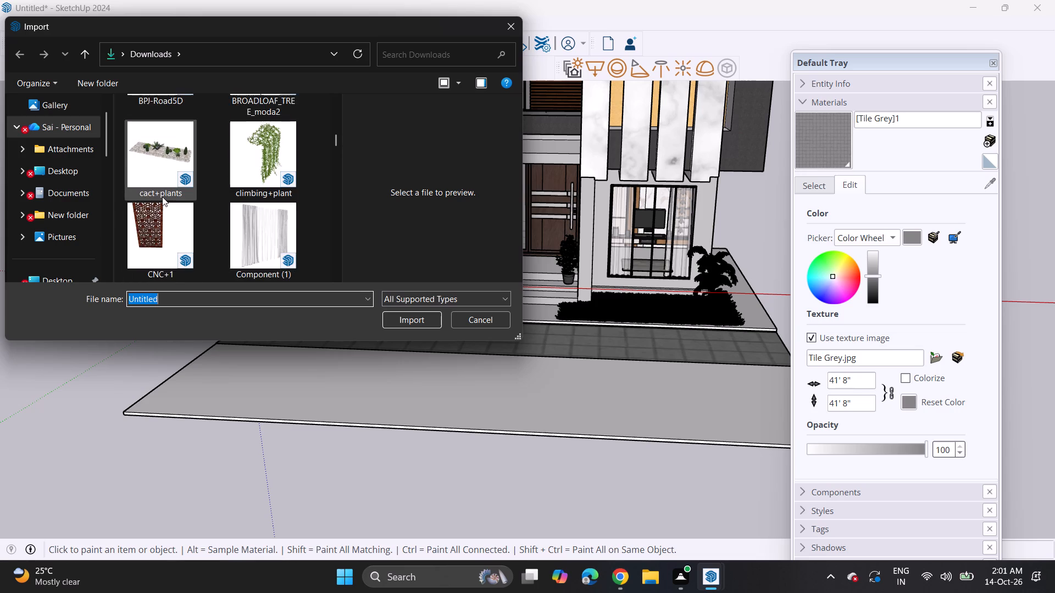
{"action": "scroll", "coordinate": [162, 197], "scroll_direction": "down", "scroll_amount": 17}
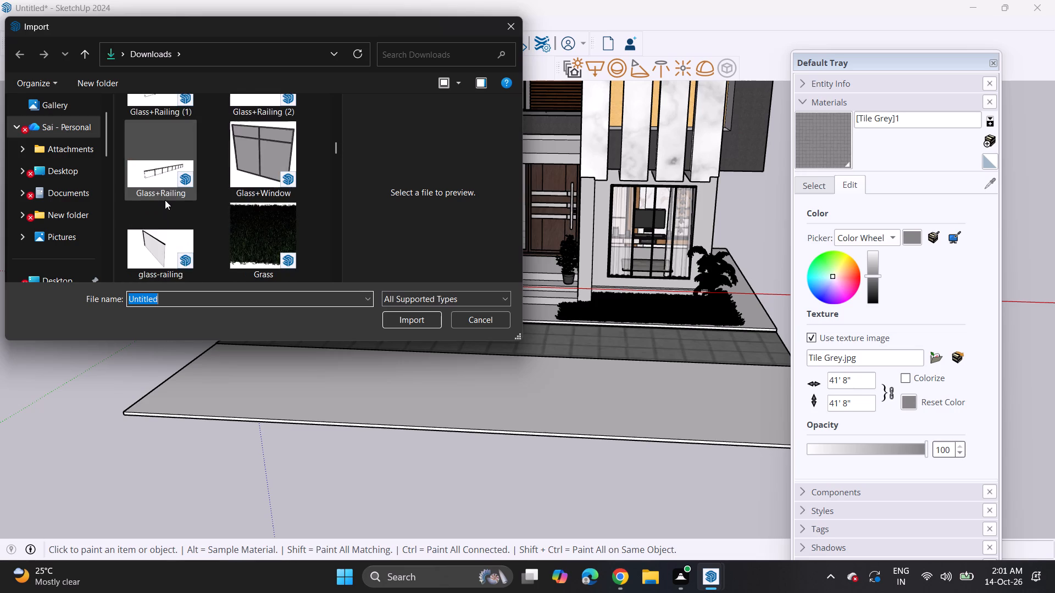
{"action": "scroll", "coordinate": [165, 200], "scroll_direction": "down", "scroll_amount": 18}
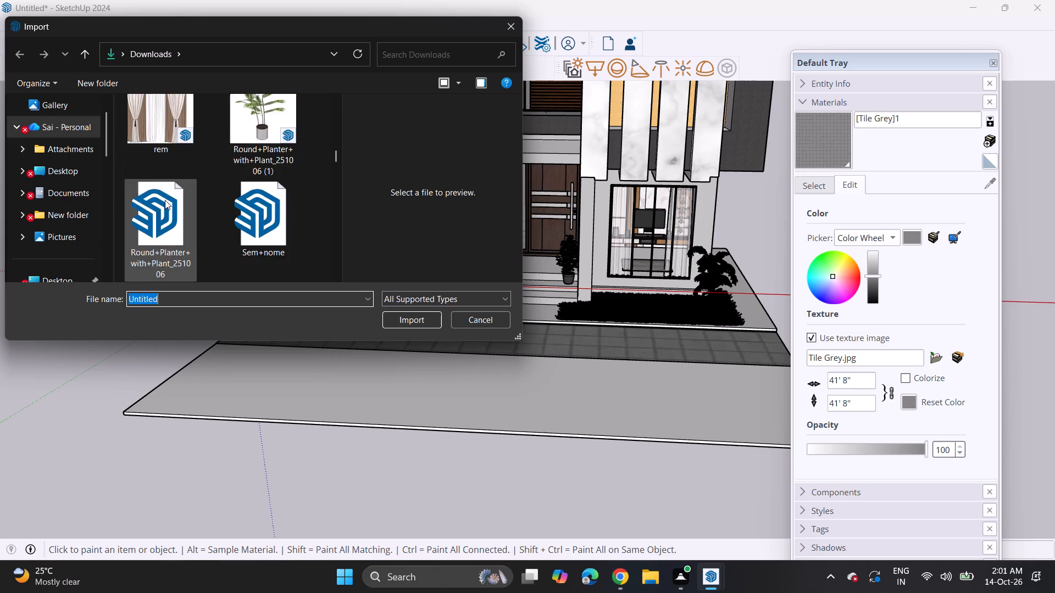
{"action": "scroll", "coordinate": [165, 200], "scroll_direction": "down", "scroll_amount": 13}
{"action": "scroll", "coordinate": [165, 200], "scroll_direction": "up", "scroll_amount": 4}
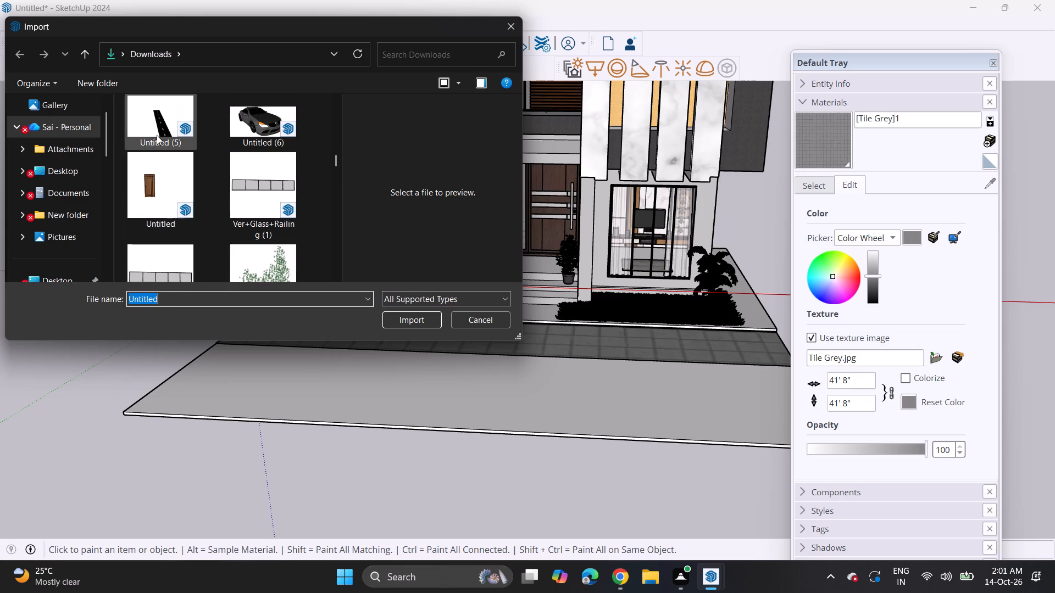
{"action": "left_click", "coordinate": [157, 134]}
{"action": "left_click", "coordinate": [391, 319]}
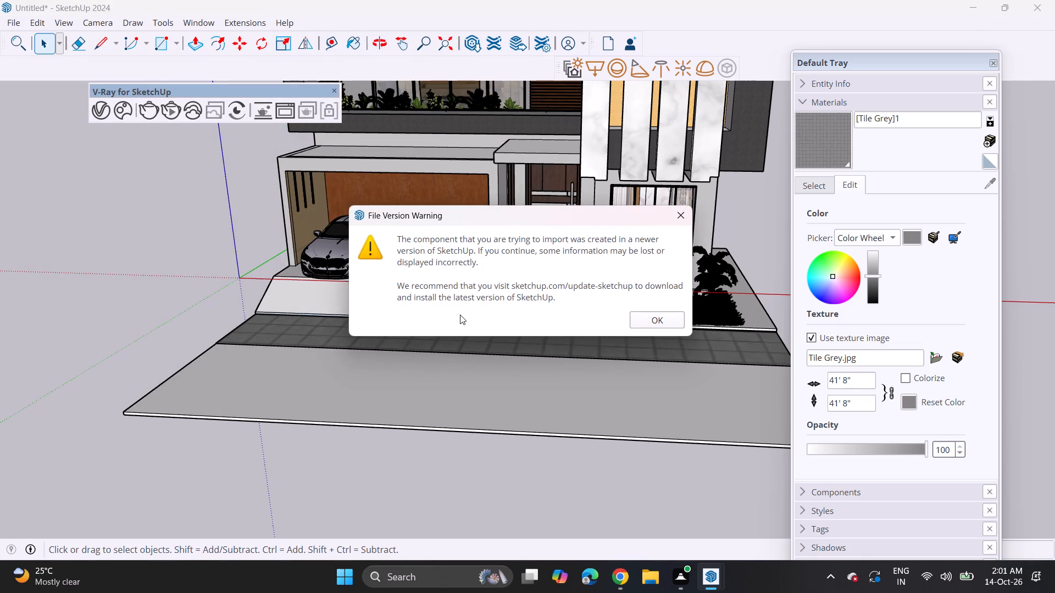
{"action": "left_click", "coordinate": [660, 321]}
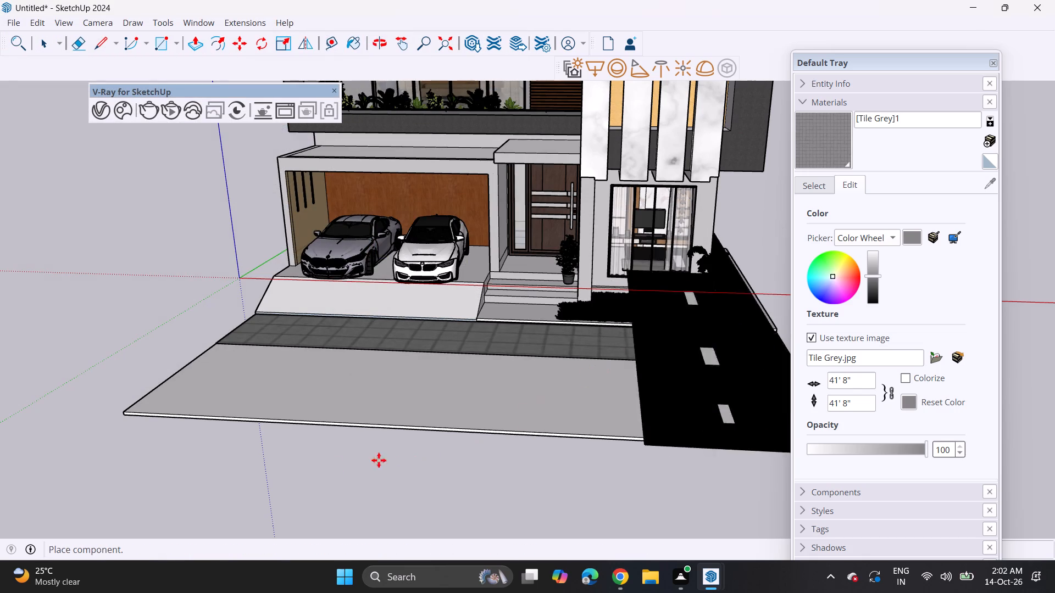
{"action": "left_click_drag", "start_coordinate": [274, 454], "coordinate": [285, 449]}
Rotate the imported road a quarter turn on the ground plane so it runs parallel to the house front.
{"action": "scroll", "coordinate": [426, 393], "scroll_direction": "down", "scroll_amount": 4}
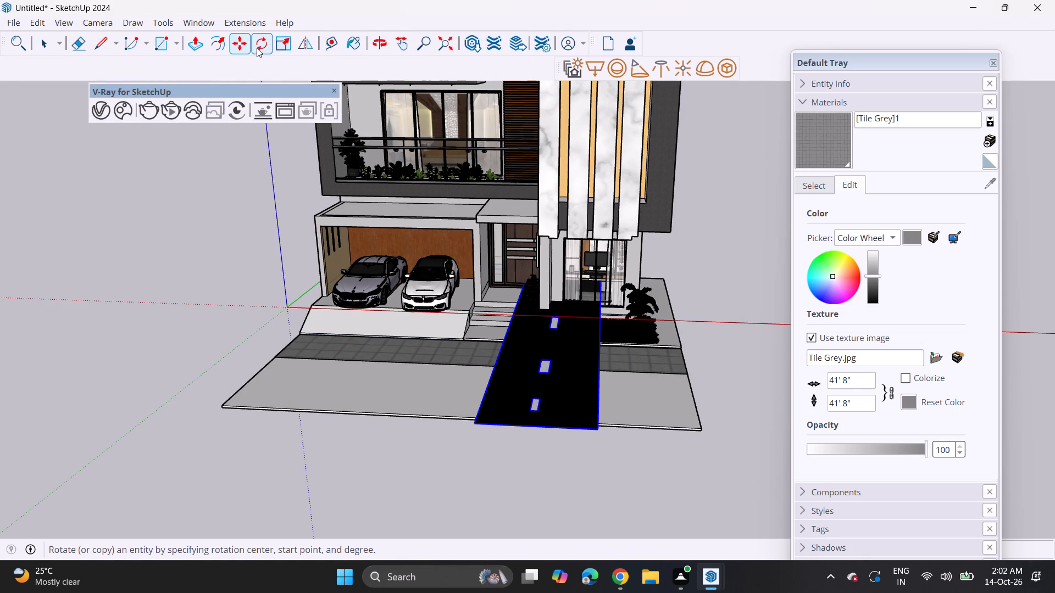
{"action": "left_click", "coordinate": [256, 48]}
{"action": "left_click", "coordinate": [656, 399]}
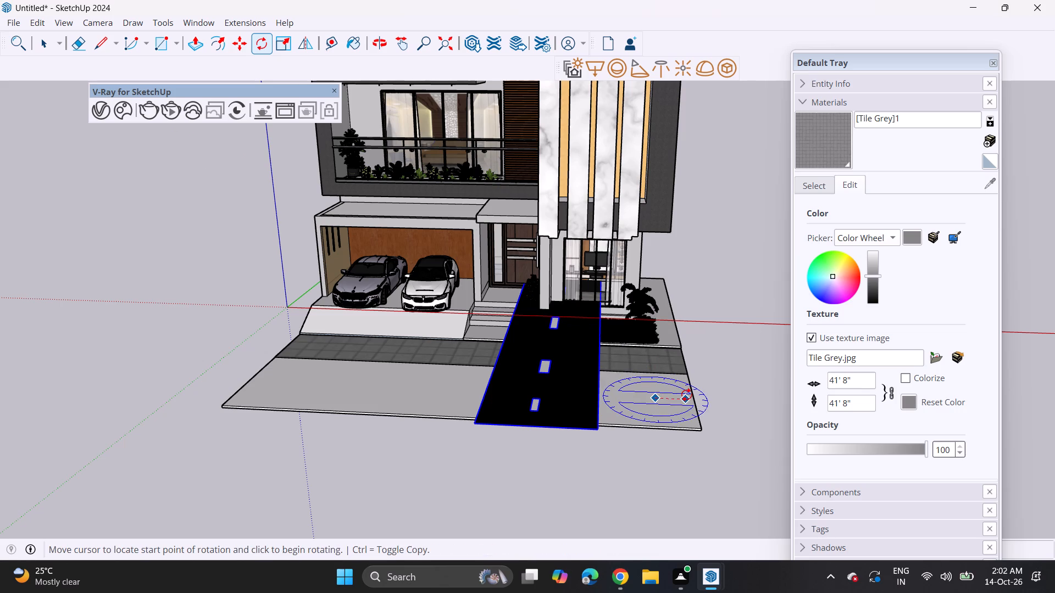
{"action": "left_click", "coordinate": [686, 395]}
{"action": "left_click", "coordinate": [657, 435]}
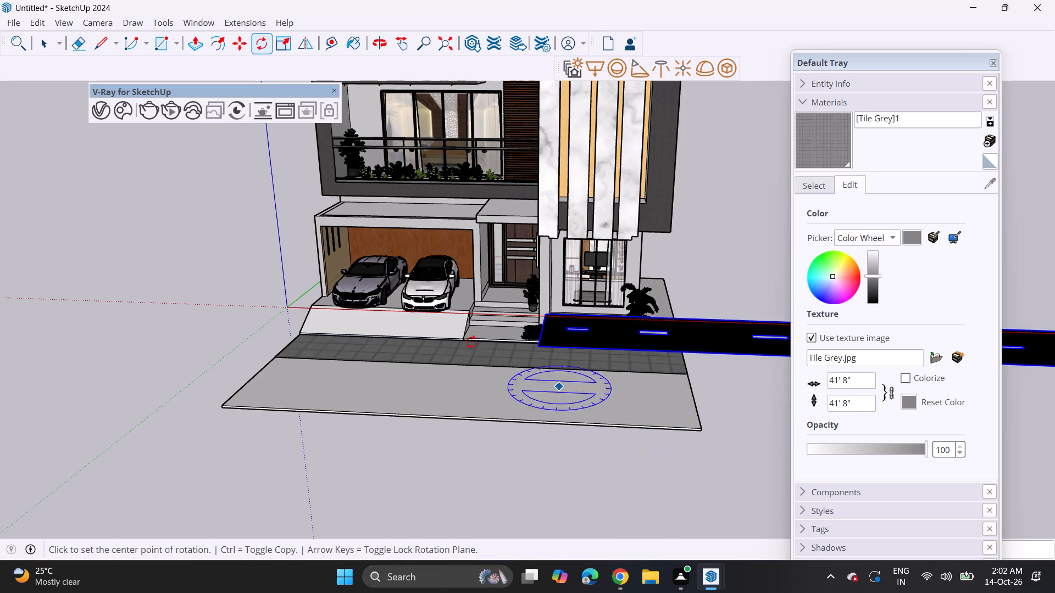
Move the road by its end corner to the garage-side corner where the tiled strip meets the plain forecourt.
{"action": "left_click", "coordinate": [243, 42]}
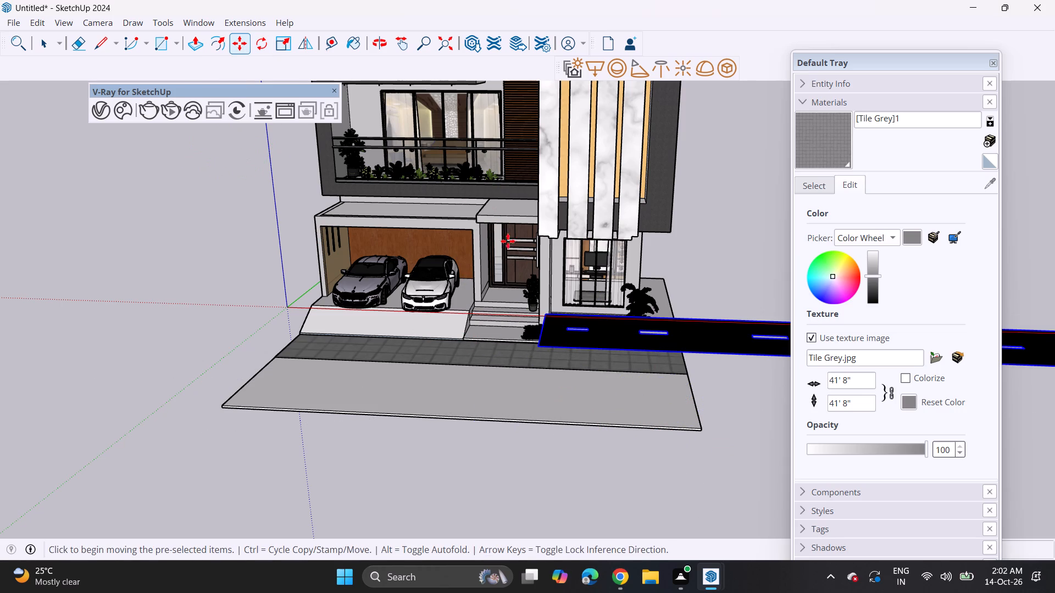
{"action": "left_click", "coordinate": [549, 322]}
{"action": "left_click", "coordinate": [279, 359]}
Scale the road's length down so its far end lines up with the side edge of the forecourt slab.
{"action": "scroll", "coordinate": [271, 350], "scroll_direction": "down", "scroll_amount": 5}
{"action": "middle_click_drag", "start_coordinate": [461, 357], "coordinate": [167, 363]}
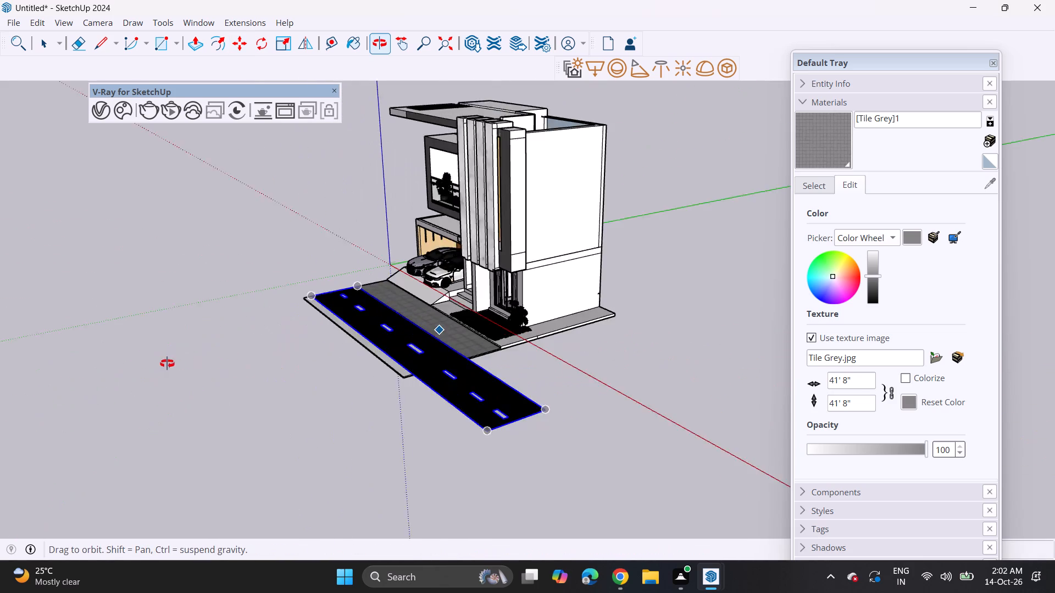
{"action": "middle_click_drag", "start_coordinate": [167, 363], "coordinate": [165, 363]}
{"action": "left_click", "coordinate": [286, 45]}
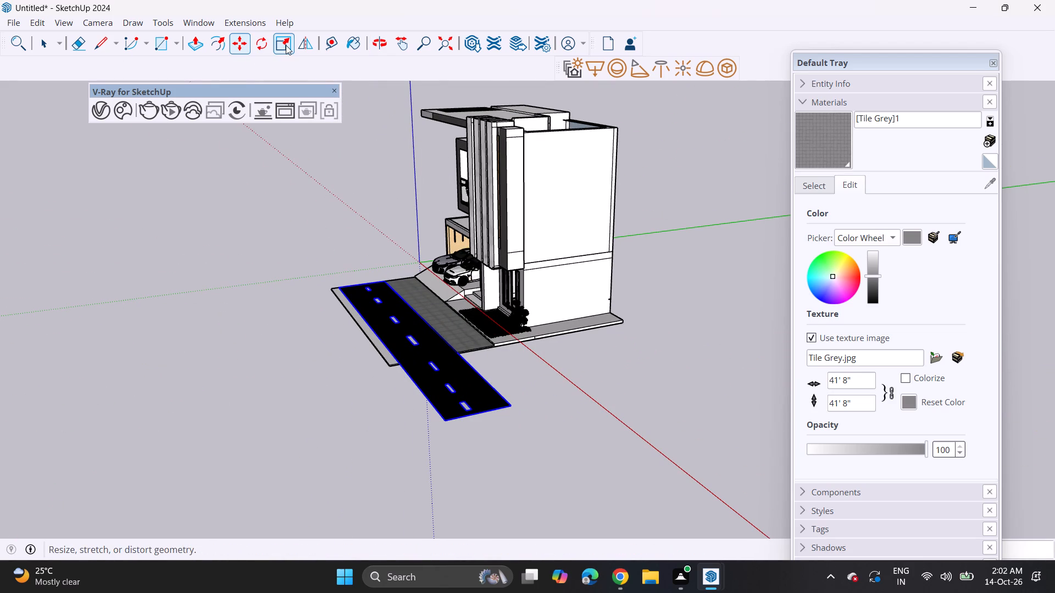
{"action": "left_click", "coordinate": [479, 417]}
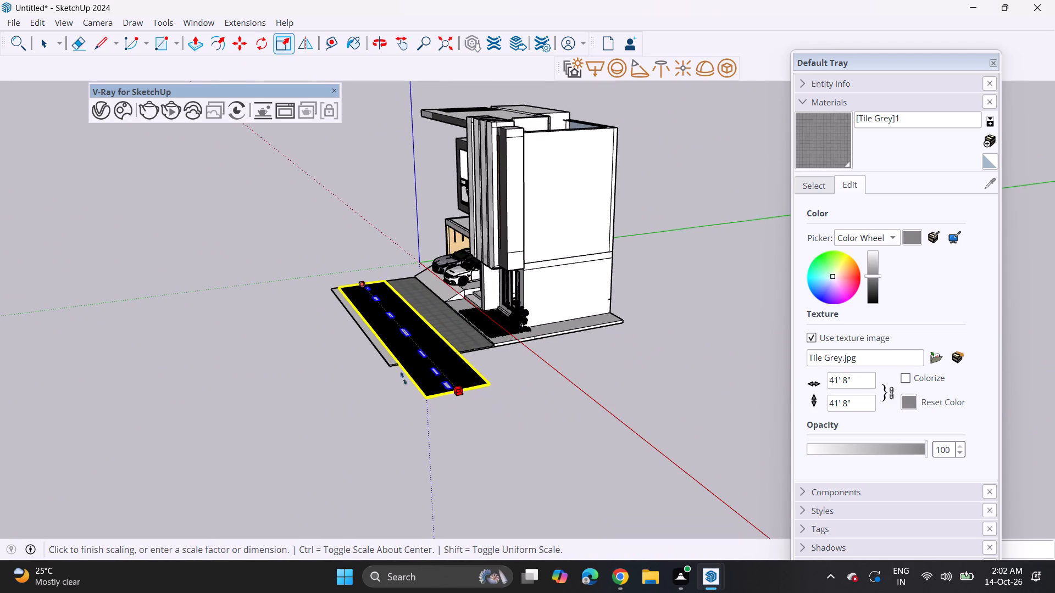
{"action": "left_click", "coordinate": [392, 361]}
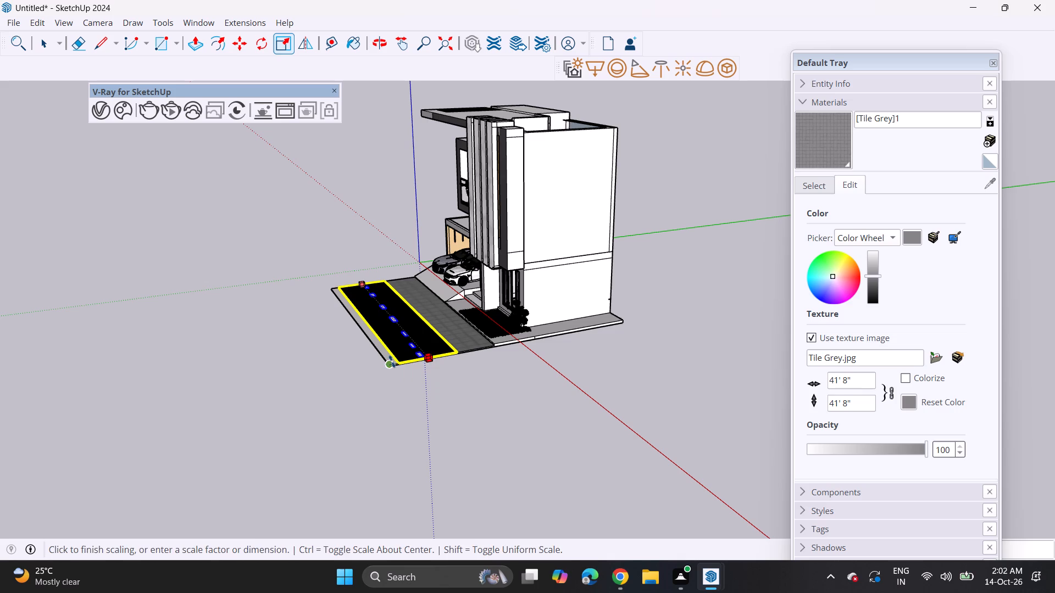
Scale the road's width out to the front edge of the slab so it covers the whole plain forecourt area.
{"action": "middle_click_drag", "start_coordinate": [329, 333], "coordinate": [591, 357]}
{"action": "scroll", "coordinate": [479, 378], "scroll_direction": "up", "scroll_amount": 5}
{"action": "scroll", "coordinate": [432, 372], "scroll_direction": "up", "scroll_amount": 2}
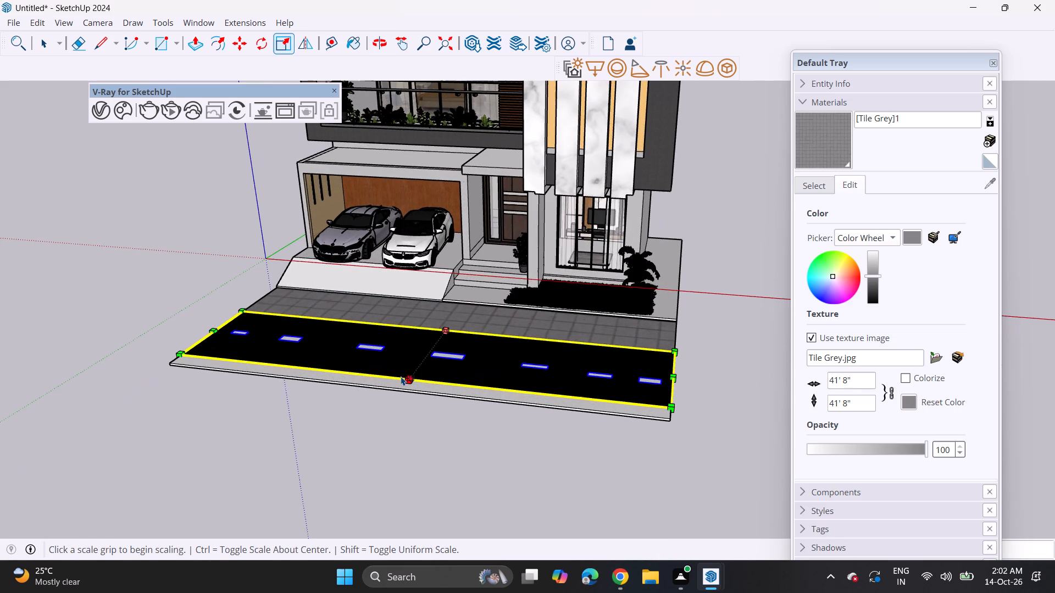
{"action": "left_click", "coordinate": [407, 375]}
{"action": "left_click", "coordinate": [400, 389]}
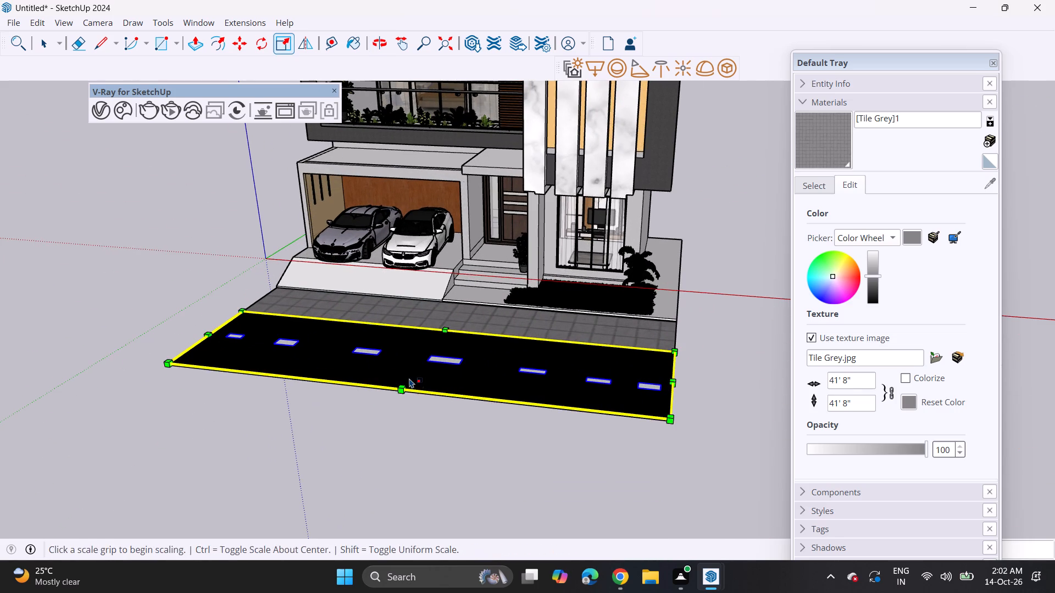
{"action": "middle_click_drag", "start_coordinate": [407, 375], "coordinate": [454, 355]}
{"action": "key", "text": "space"}
{"action": "left_click", "coordinate": [689, 215]}
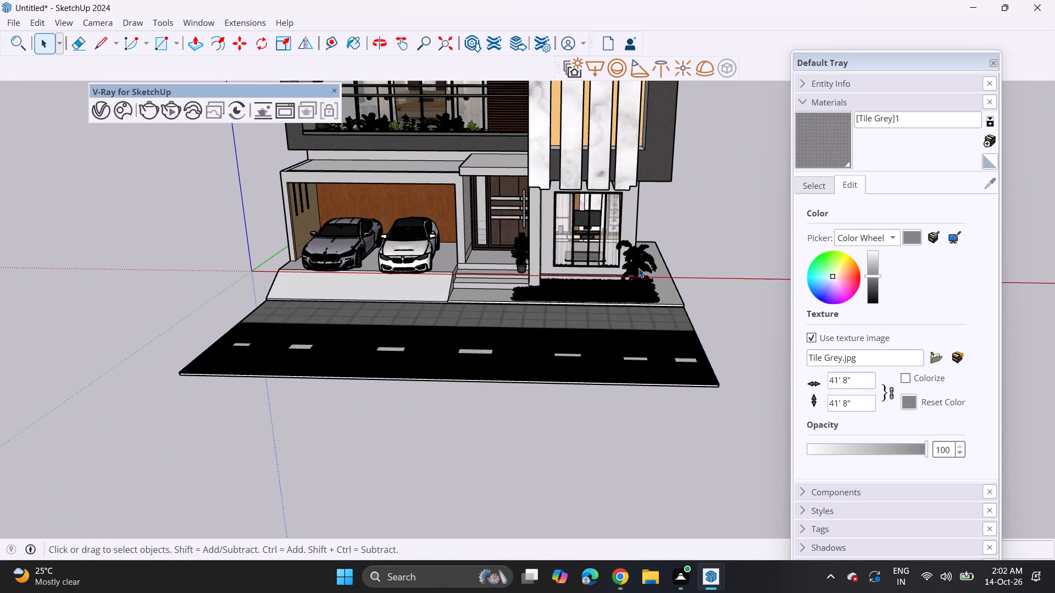
Examine the road, the tiled strip and the entrance planting from several angles.
{"action": "middle_click_drag", "start_coordinate": [580, 373], "coordinate": [578, 333]}
{"action": "scroll", "coordinate": [477, 285], "scroll_direction": "up", "scroll_amount": 3}
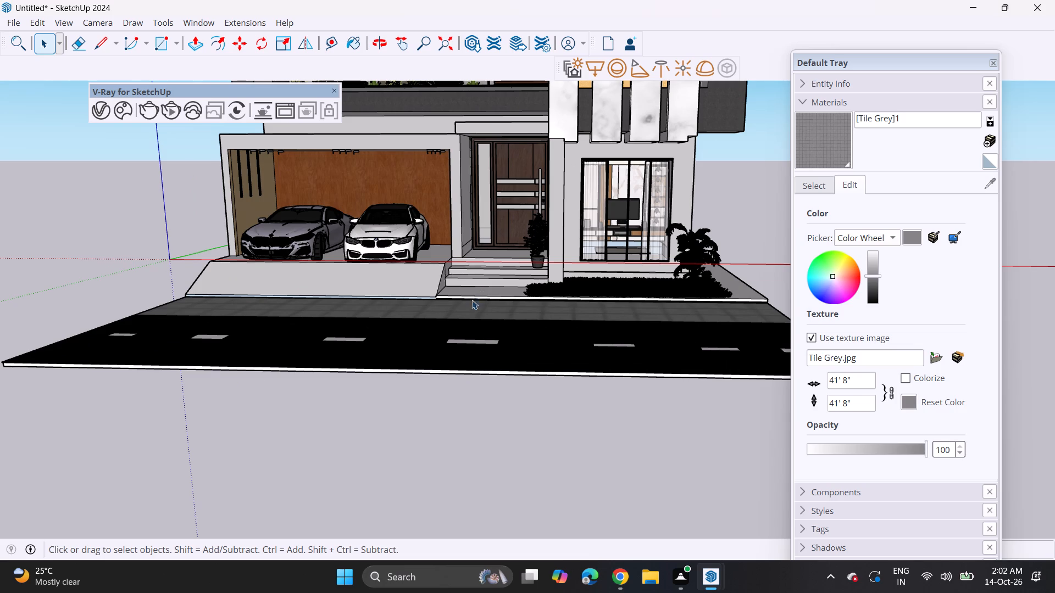
{"action": "middle_click_drag", "start_coordinate": [466, 296], "coordinate": [479, 329]}
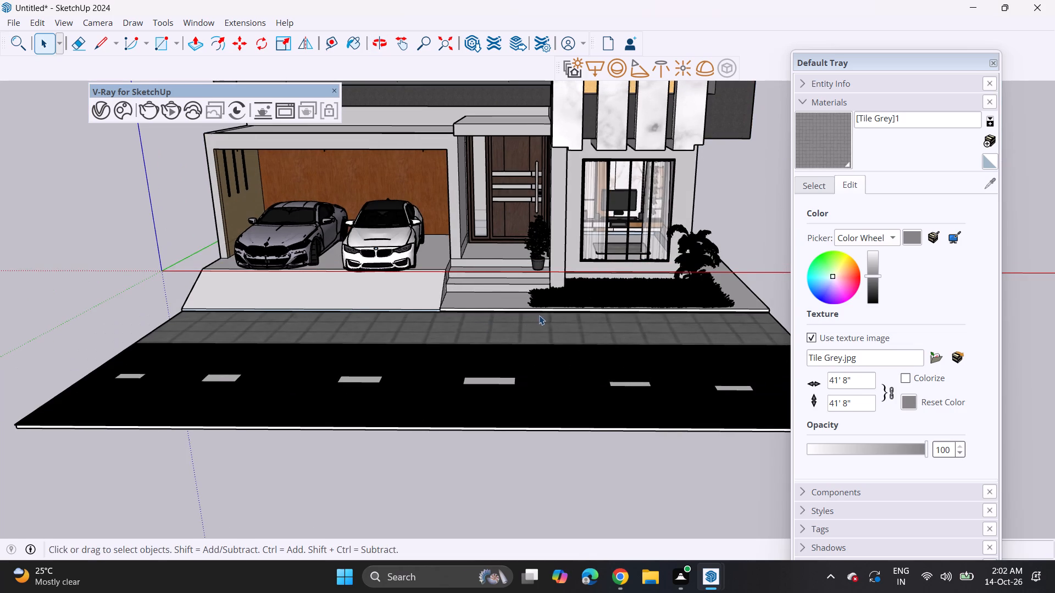
{"action": "middle_click_drag", "start_coordinate": [605, 317], "coordinate": [352, 334]}
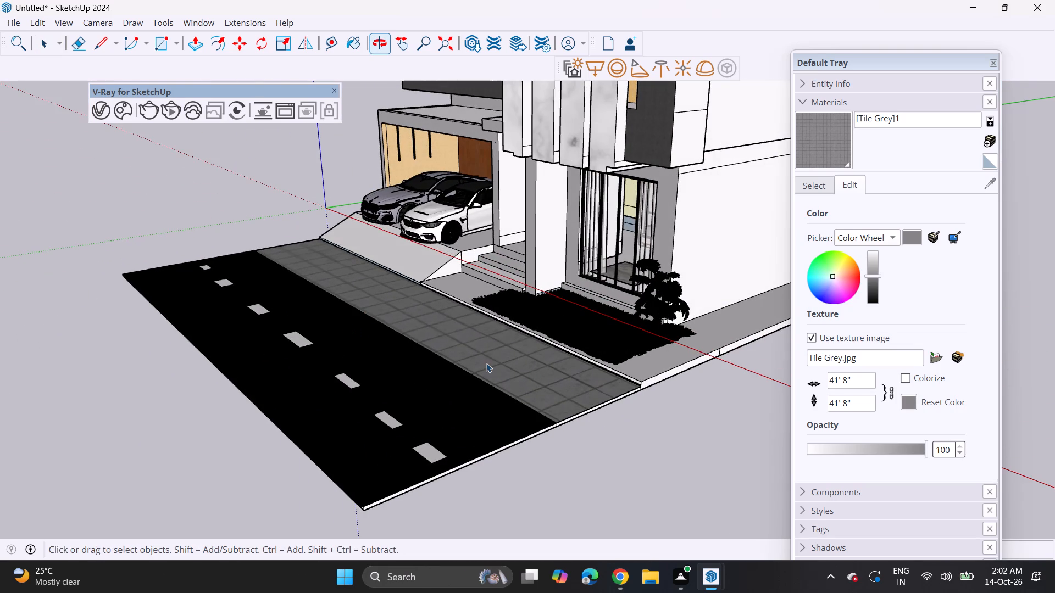
{"action": "scroll", "coordinate": [687, 334], "scroll_direction": "up", "scroll_amount": 8}
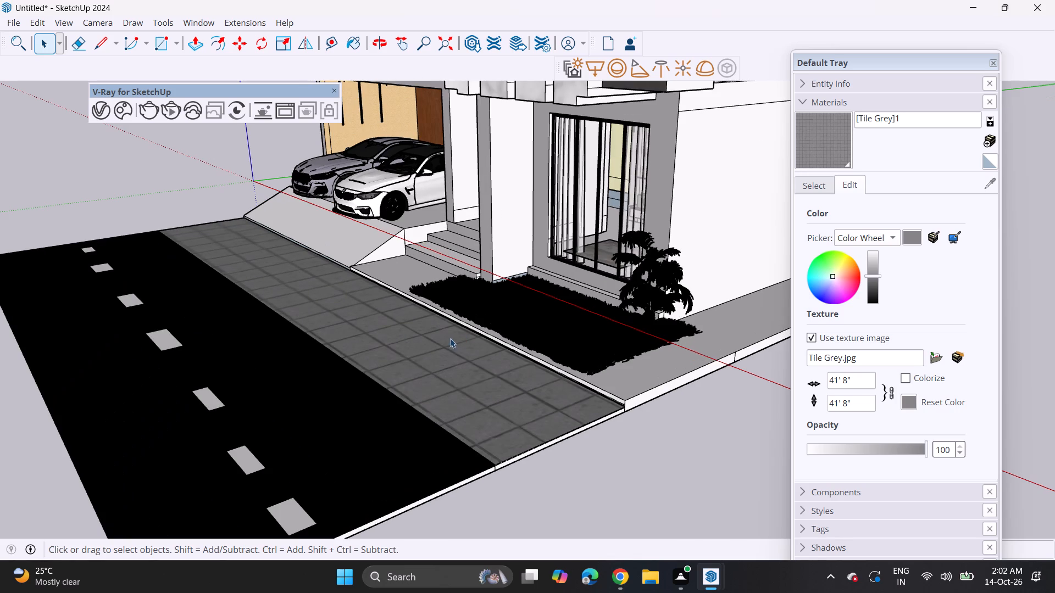
{"action": "middle_click_drag", "start_coordinate": [425, 328], "coordinate": [642, 387]}
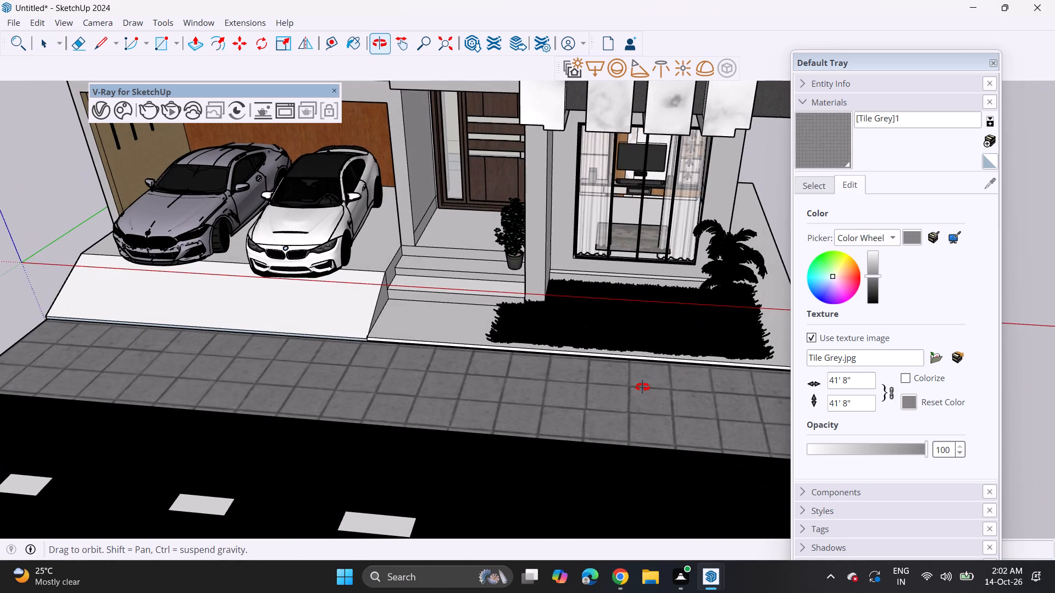
{"action": "middle_click_drag", "start_coordinate": [642, 387], "coordinate": [639, 380]}
{"action": "scroll", "coordinate": [609, 371], "scroll_direction": "down", "scroll_amount": 3}
{"action": "scroll", "coordinate": [660, 329], "scroll_direction": "up", "scroll_amount": 3}
Stretch the grass bed below the ground-floor window sideways until it reaches the side edge of the plot.
{"action": "left_click", "coordinate": [660, 329]}
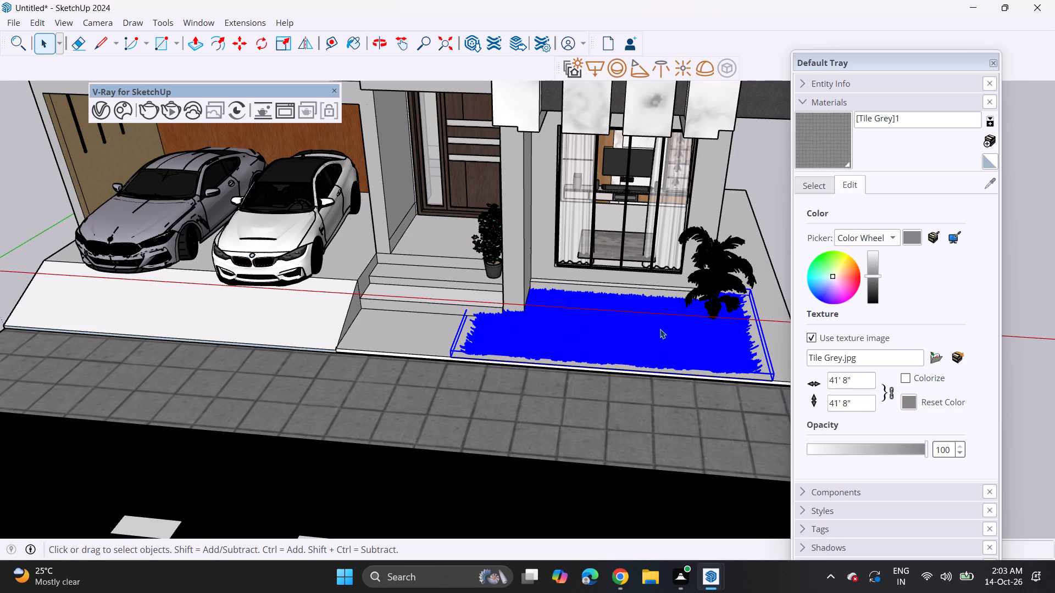
{"action": "left_click", "coordinate": [283, 43]}
{"action": "middle_click_drag", "start_coordinate": [520, 314], "coordinate": [393, 275]}
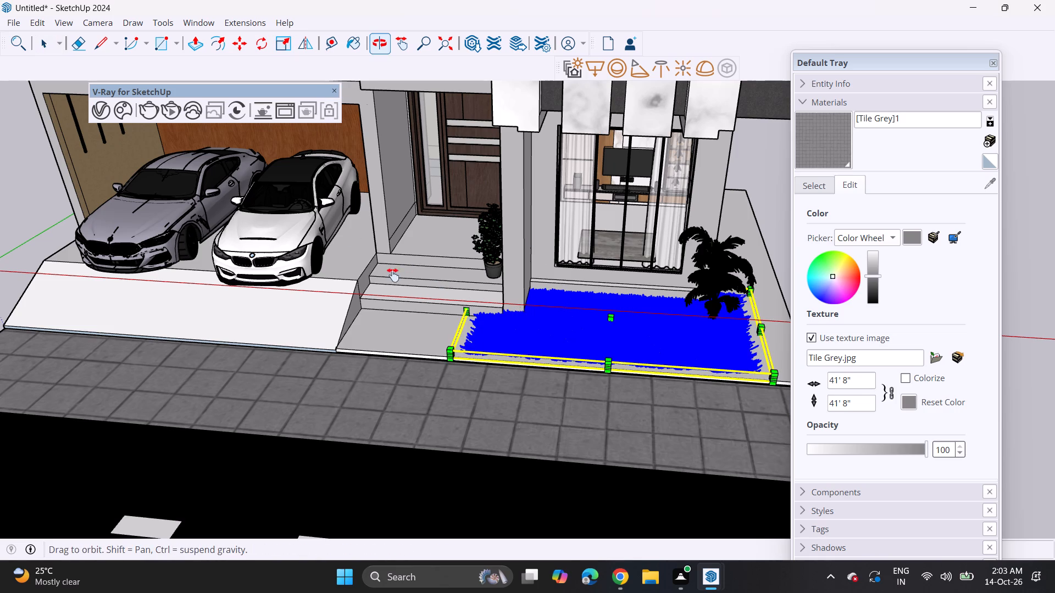
{"action": "middle_click_drag", "start_coordinate": [393, 275], "coordinate": [346, 272]}
{"action": "left_click", "coordinate": [579, 290]}
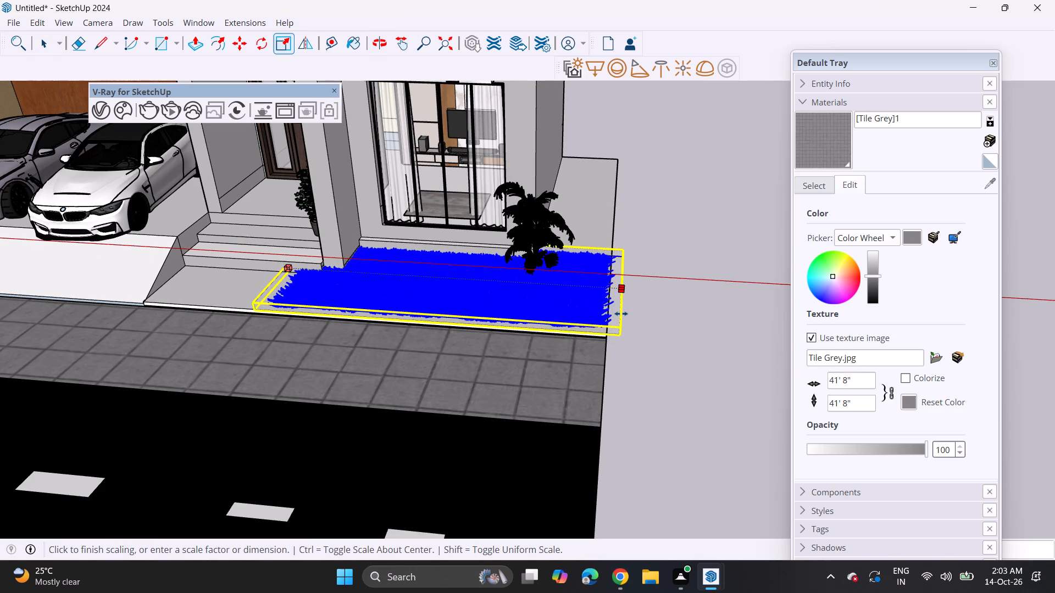
{"action": "left_click", "coordinate": [621, 314]}
{"action": "middle_click_drag", "start_coordinate": [591, 239], "coordinate": [367, 283]}
{"action": "scroll", "coordinate": [552, 257], "scroll_direction": "down", "scroll_amount": 2}
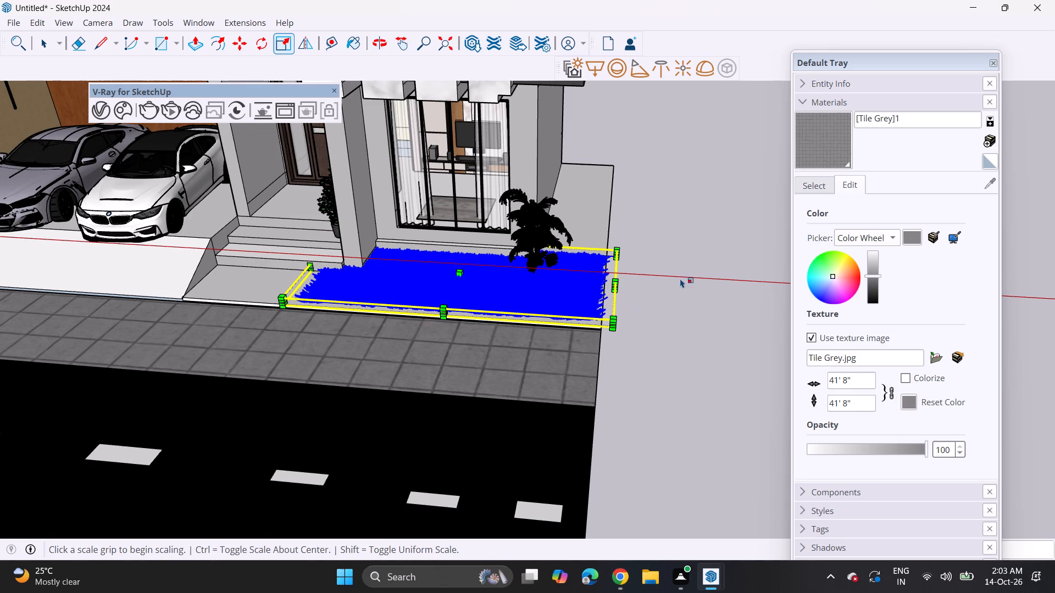
{"action": "key", "text": "space"}
{"action": "left_click", "coordinate": [678, 278]}
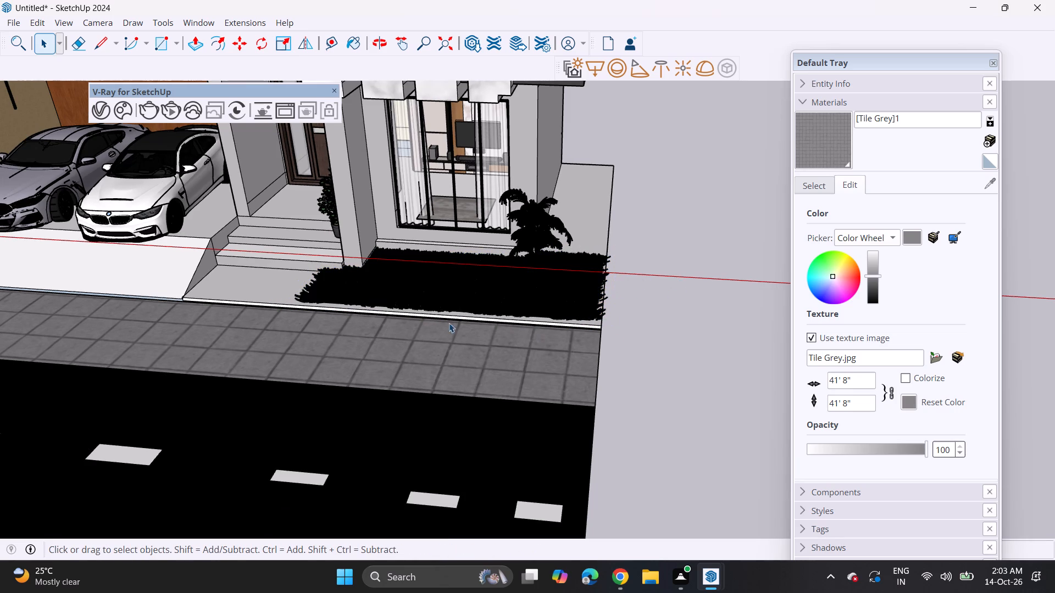
Review the villa's front elevation together with the forecourt, road and landscaping.
{"action": "scroll", "coordinate": [380, 315], "scroll_direction": "down", "scroll_amount": 3}
{"action": "middle_click_drag", "start_coordinate": [277, 283], "coordinate": [474, 337], "text": "shift"}
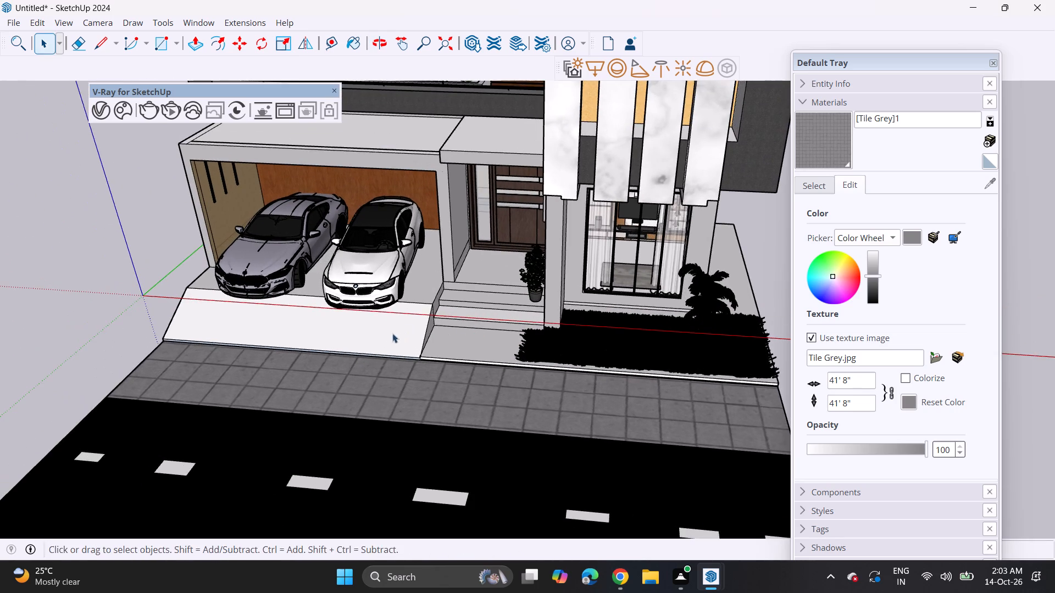
{"action": "middle_click_drag", "start_coordinate": [388, 350], "coordinate": [394, 238]}
{"action": "middle_click_drag", "start_coordinate": [377, 248], "coordinate": [369, 411]}
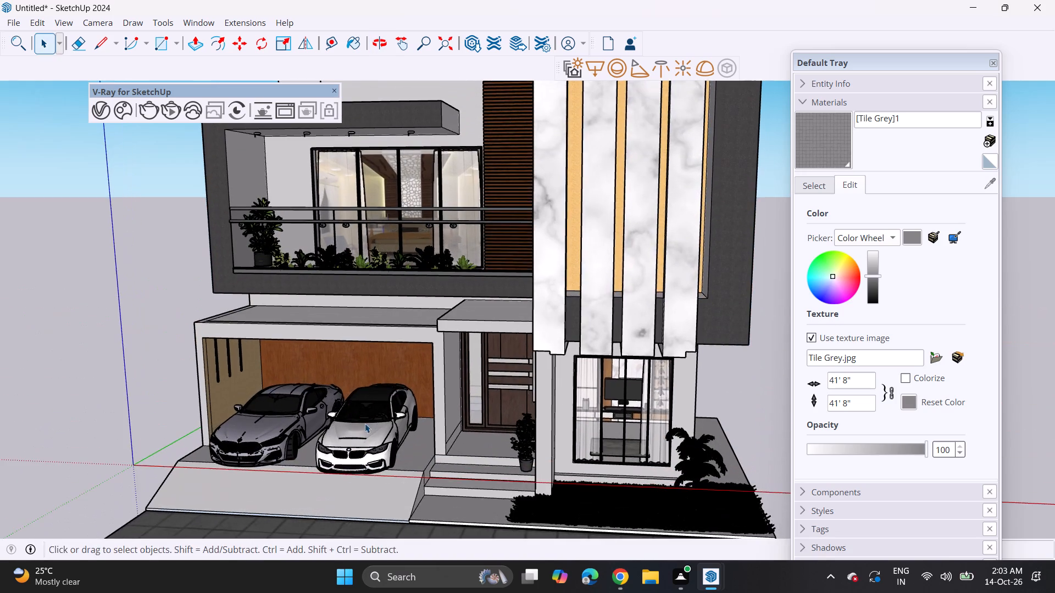
{"action": "middle_click_drag", "start_coordinate": [365, 423], "coordinate": [365, 370]}
{"action": "scroll", "coordinate": [365, 370], "scroll_direction": "down", "scroll_amount": 4}
{"action": "middle_click_drag", "start_coordinate": [365, 370], "coordinate": [405, 372]}
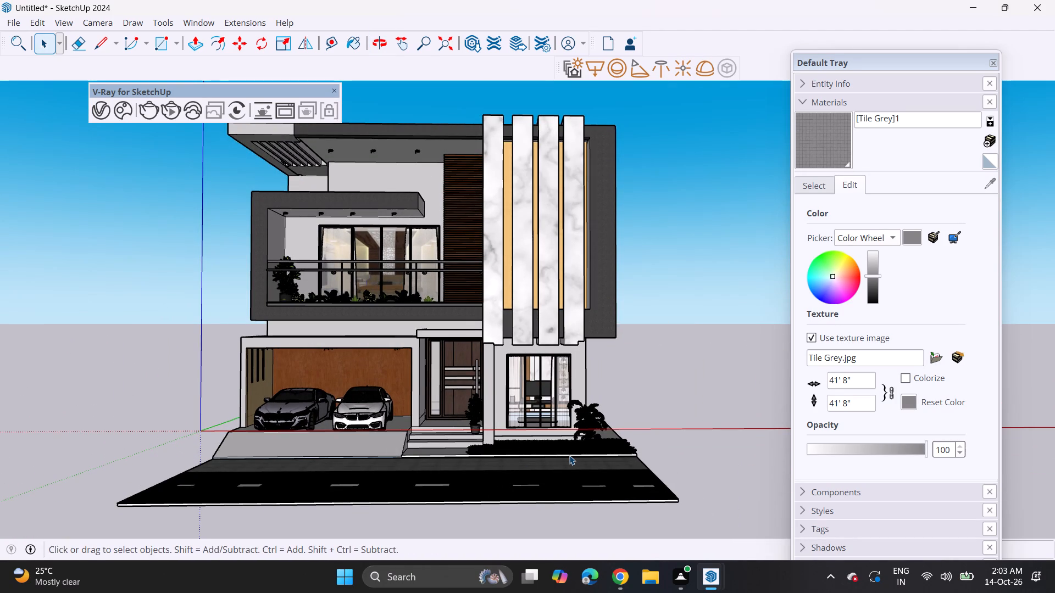
Push/Pull the side faces of the plot slab, tiled strip and road base outward by the same distance on the planting side.
{"action": "middle_click_drag", "start_coordinate": [635, 441], "coordinate": [461, 462]}
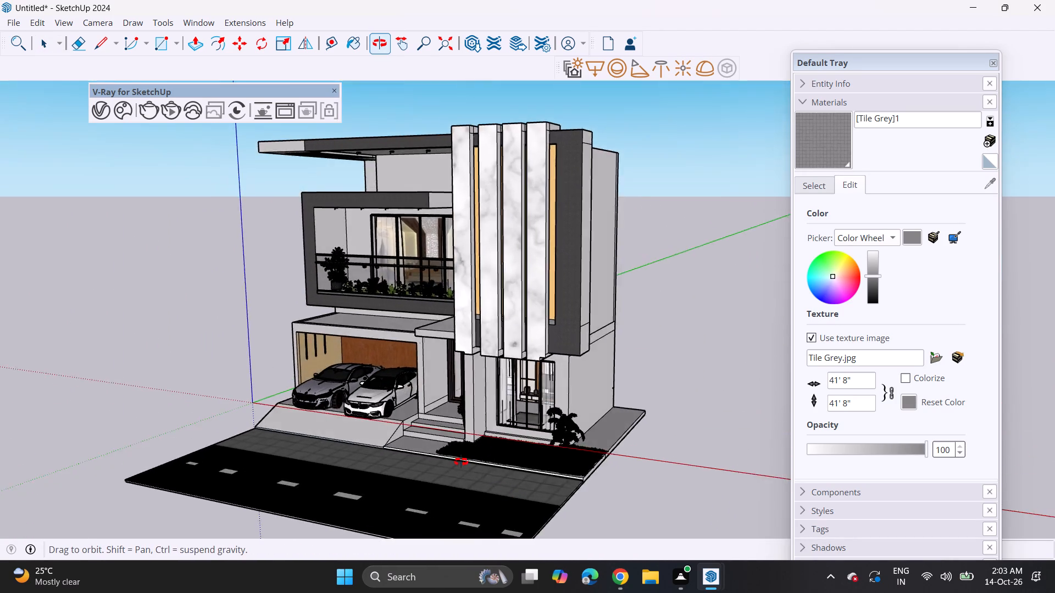
{"action": "middle_click_drag", "start_coordinate": [461, 462], "coordinate": [448, 457]}
{"action": "scroll", "coordinate": [588, 460], "scroll_direction": "up", "scroll_amount": 4}
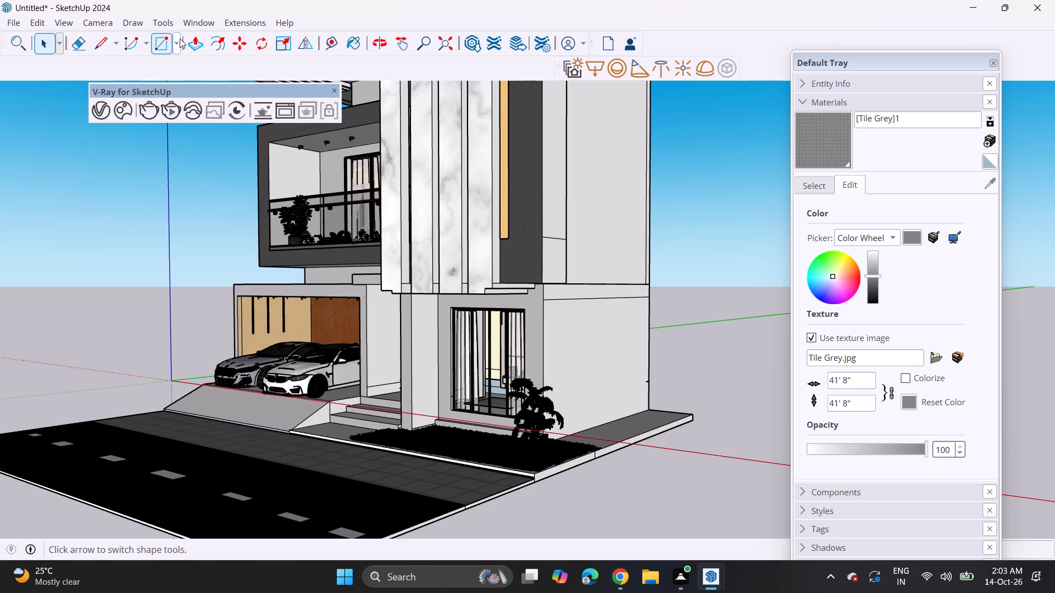
{"action": "left_click", "coordinate": [192, 49]}
{"action": "left_click", "coordinate": [569, 463]}
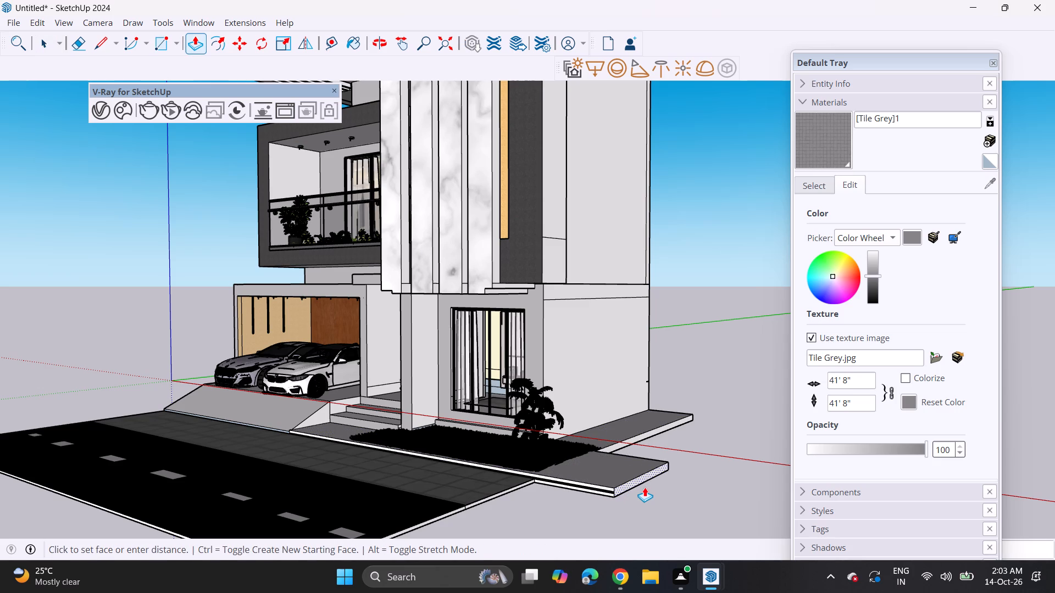
{"action": "left_click", "coordinate": [645, 487]}
{"action": "double_click", "coordinate": [653, 435]}
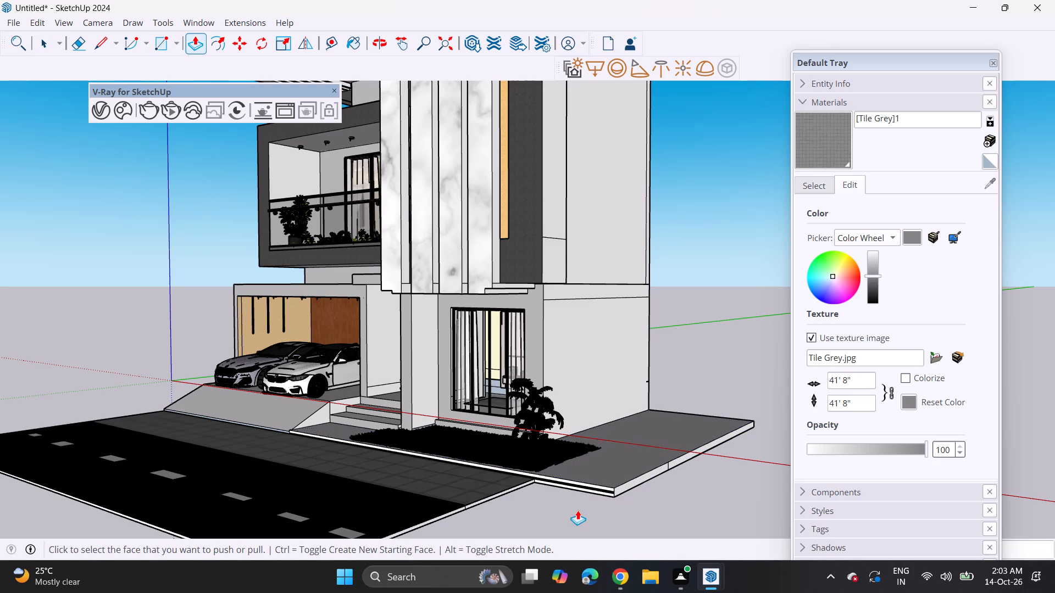
{"action": "scroll", "coordinate": [578, 510], "scroll_direction": "down", "scroll_amount": 3}
{"action": "middle_click_drag", "start_coordinate": [554, 507], "coordinate": [538, 394], "text": "shift"}
{"action": "scroll", "coordinate": [481, 402], "scroll_direction": "up", "scroll_amount": 3}
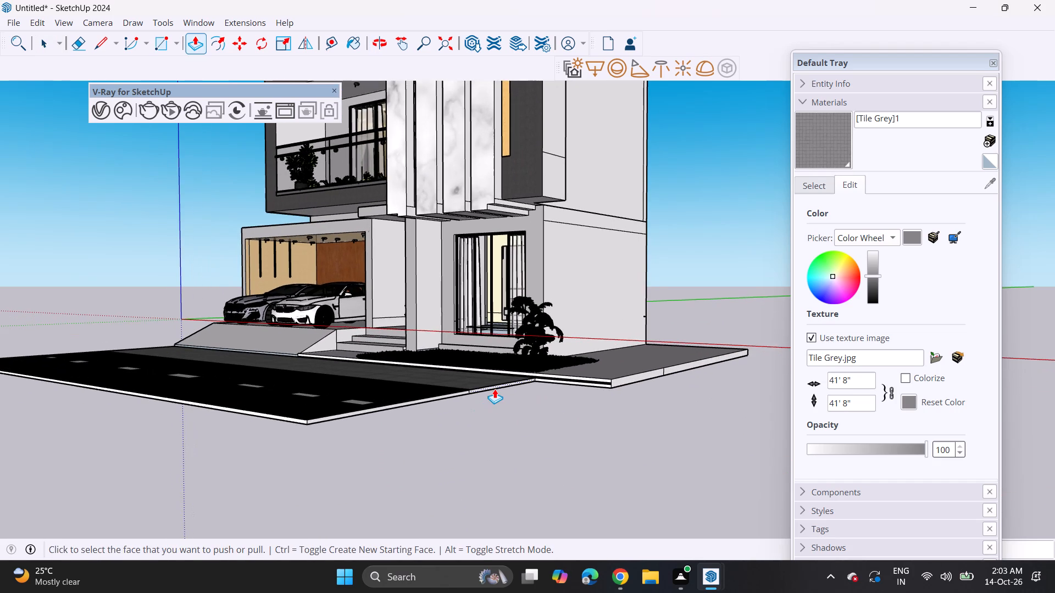
{"action": "double_click", "coordinate": [495, 389]}
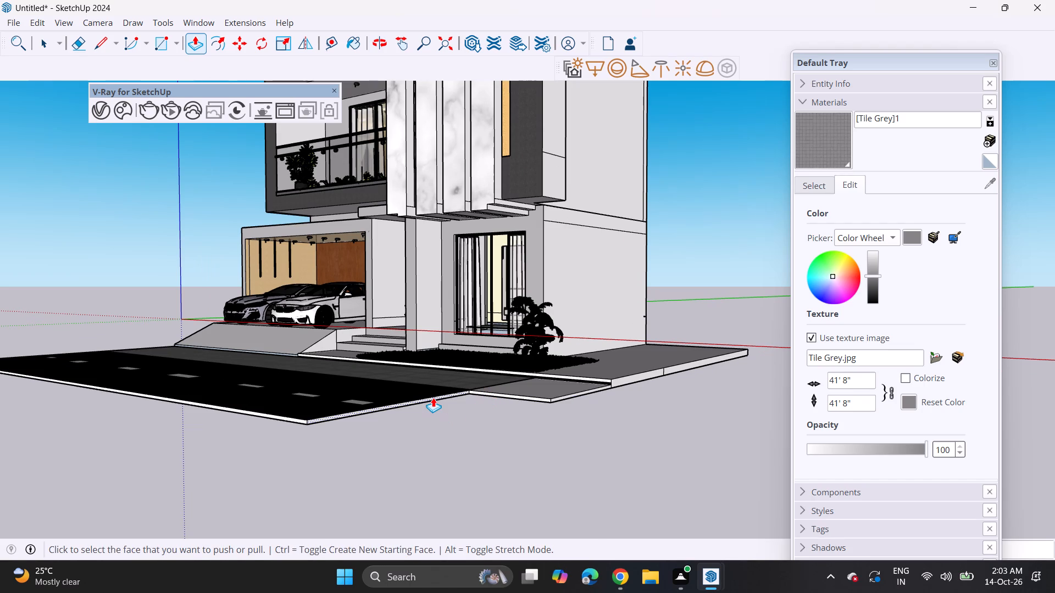
{"action": "double_click", "coordinate": [433, 398]}
Extend the side faces of the slab, driveway edge, tiled strip and road base outward by the same distance on the garage side.
{"action": "middle_click_drag", "start_coordinate": [410, 405], "coordinate": [601, 457]}
{"action": "middle_click_drag", "start_coordinate": [406, 434], "coordinate": [688, 365], "text": "shift"}
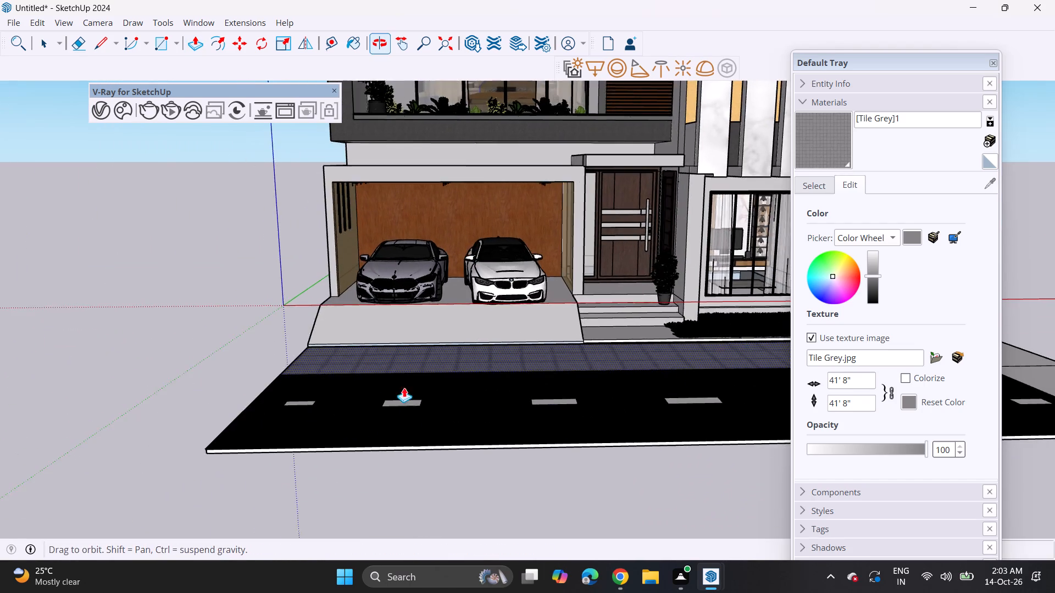
{"action": "middle_click_drag", "start_coordinate": [240, 397], "coordinate": [475, 391]}
{"action": "double_click", "coordinate": [362, 346]}
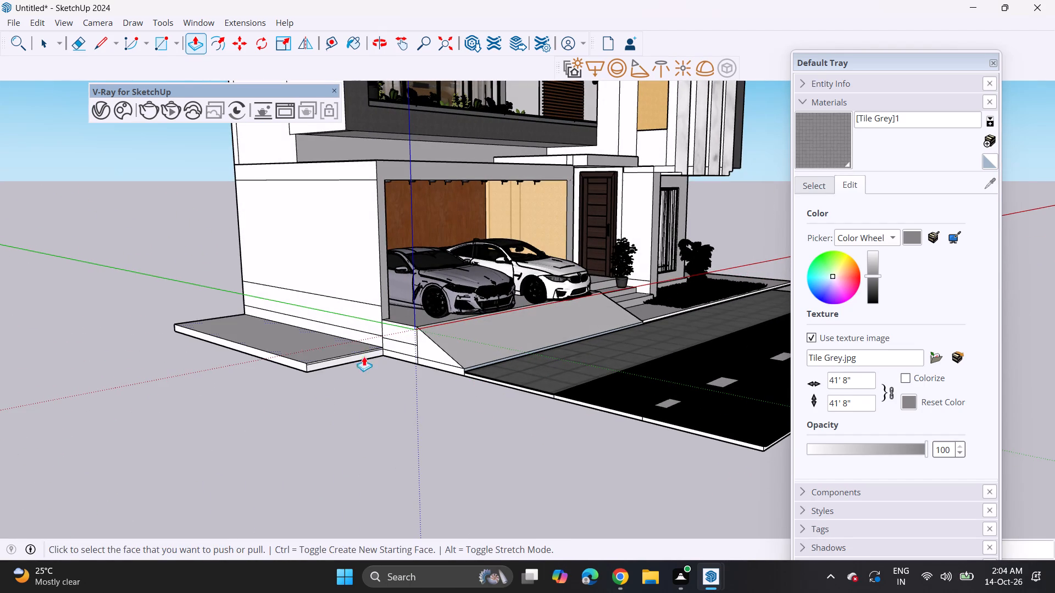
{"action": "double_click", "coordinate": [399, 354]}
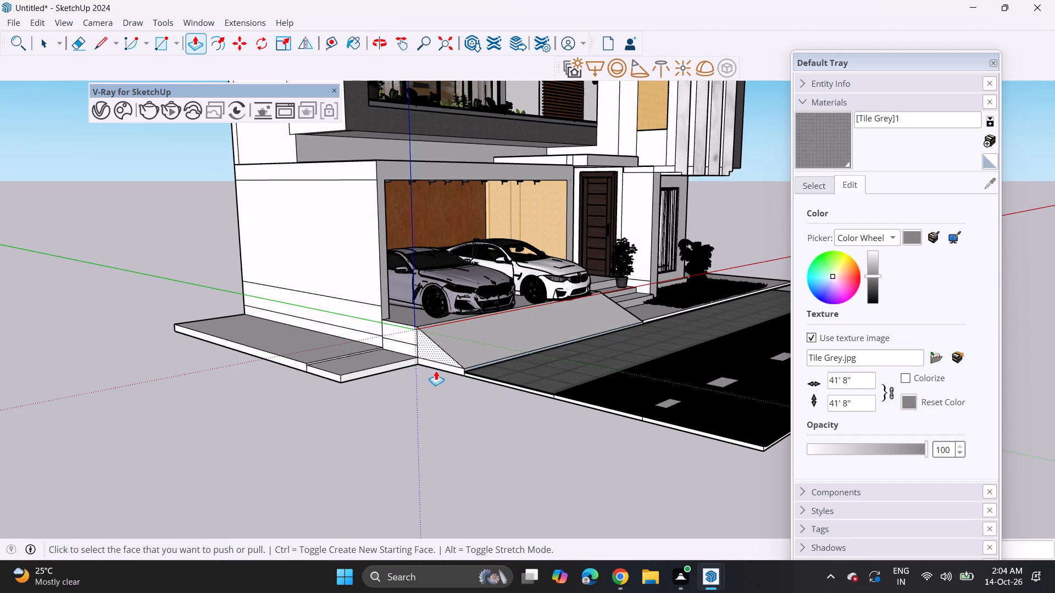
{"action": "double_click", "coordinate": [438, 368]}
{"action": "double_click", "coordinate": [481, 377]}
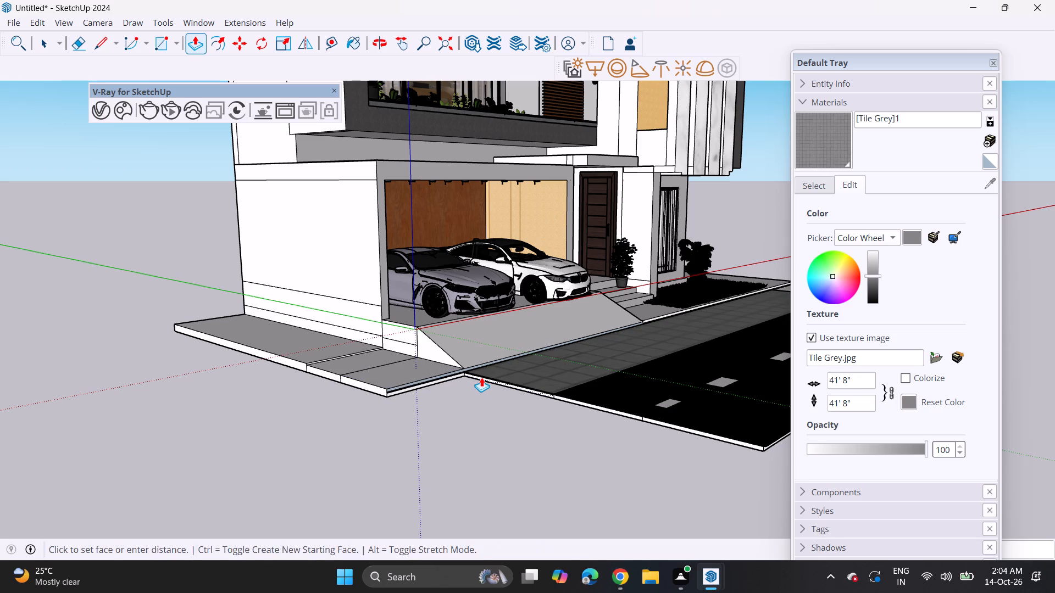
{"action": "double_click", "coordinate": [568, 400]}
{"action": "middle_click_drag", "start_coordinate": [582, 400], "coordinate": [547, 404]}
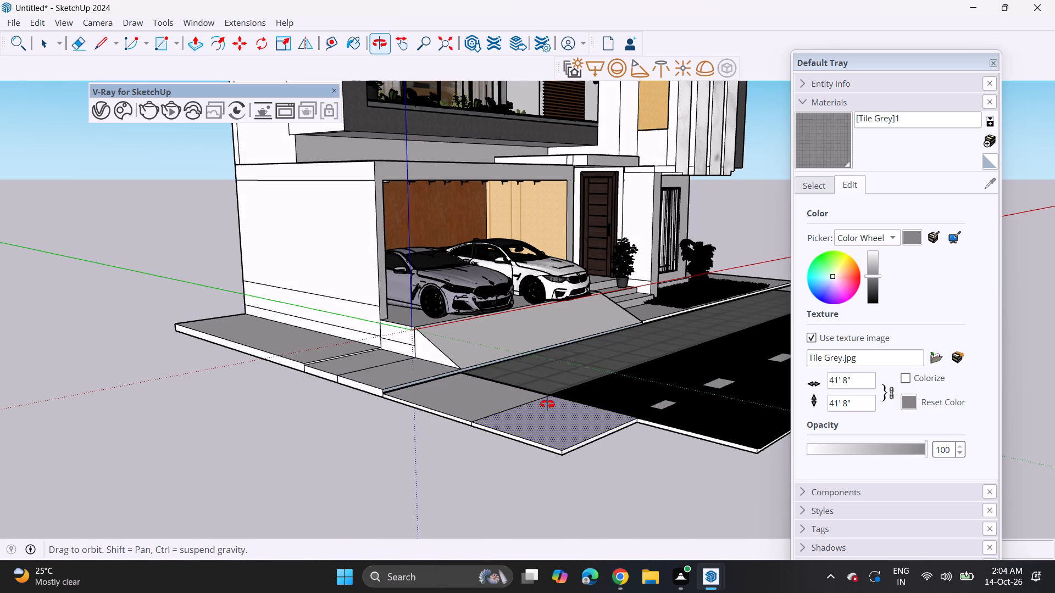
{"action": "middle_click_drag", "start_coordinate": [547, 404], "coordinate": [546, 404]}
{"action": "double_click", "coordinate": [608, 441]}
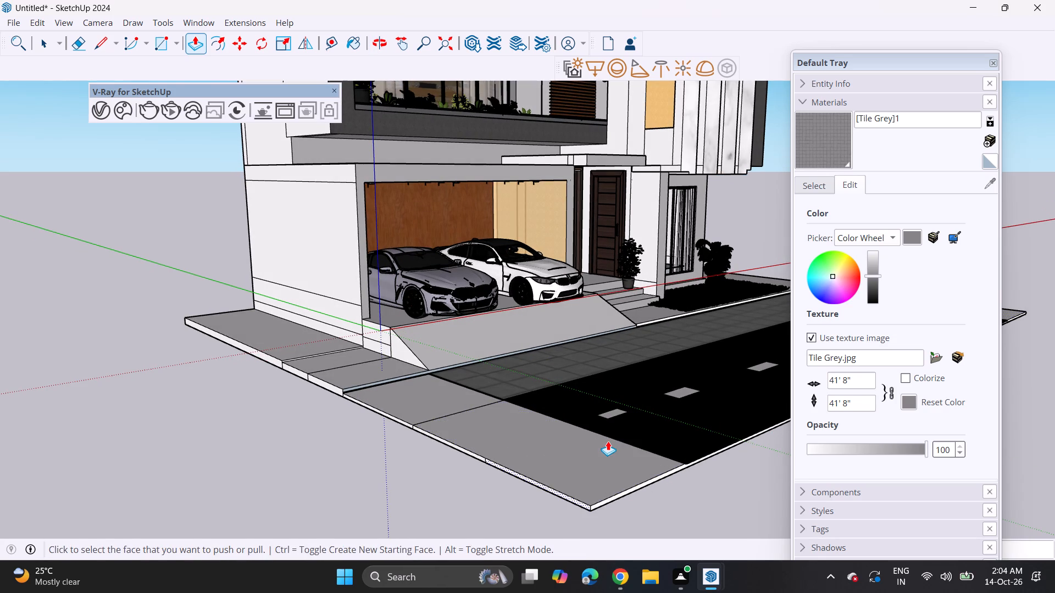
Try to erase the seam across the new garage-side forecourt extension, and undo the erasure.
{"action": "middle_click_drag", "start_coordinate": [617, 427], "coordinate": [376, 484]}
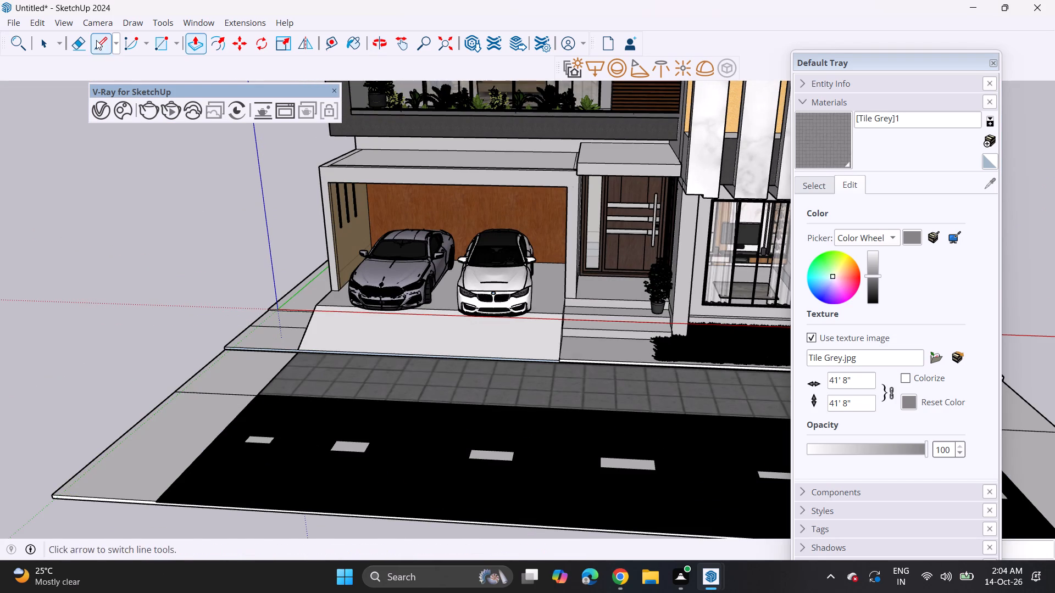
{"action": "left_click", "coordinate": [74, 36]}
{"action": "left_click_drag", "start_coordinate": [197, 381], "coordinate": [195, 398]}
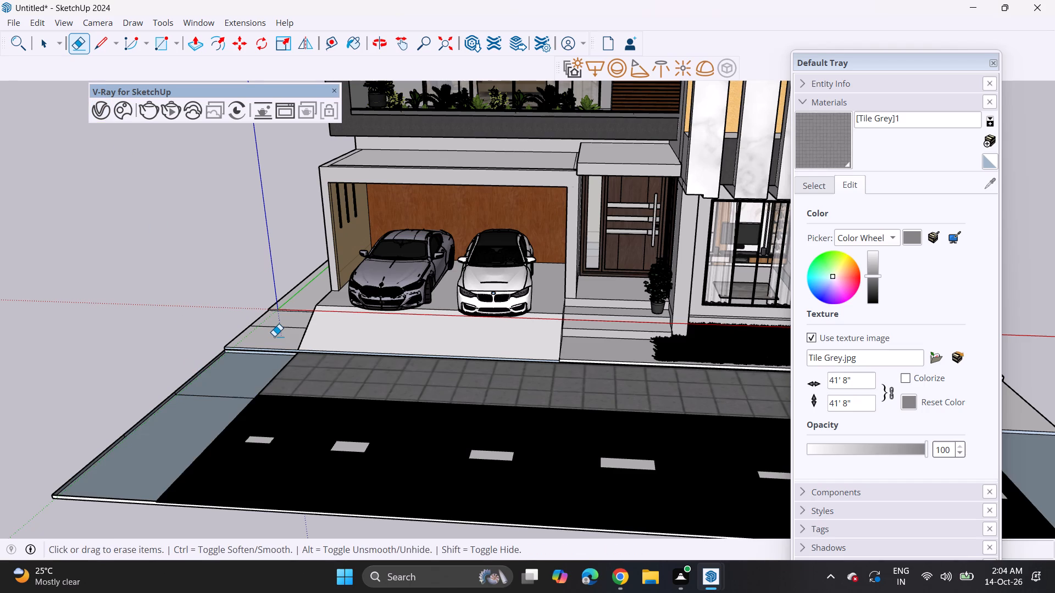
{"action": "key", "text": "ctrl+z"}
Erase the leftover seam line on the slab extension beside the garage ramp.
{"action": "middle_click_drag", "start_coordinate": [219, 365], "coordinate": [249, 345]}
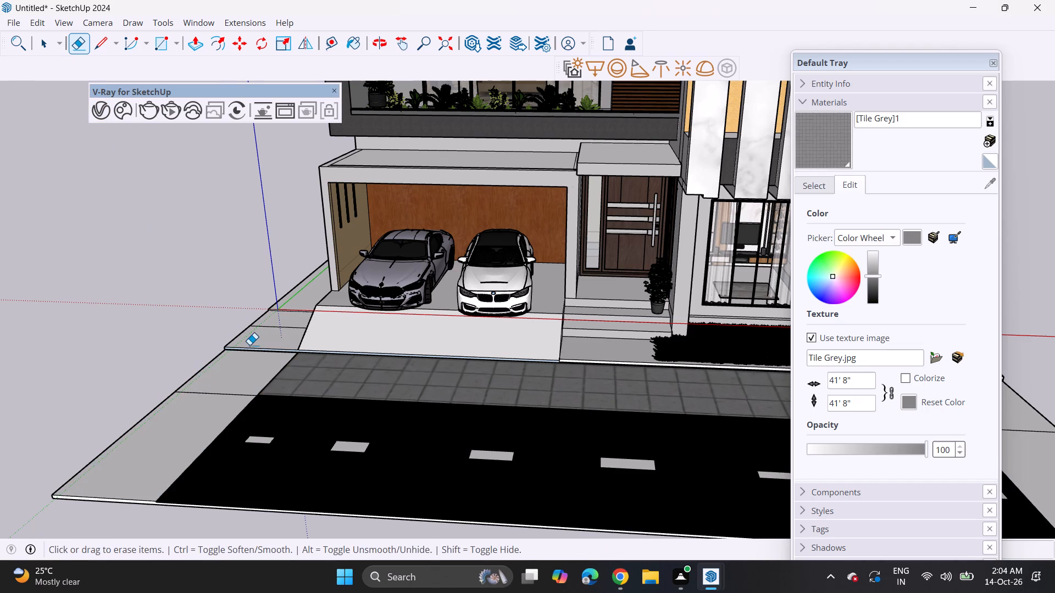
{"action": "middle_click_drag", "start_coordinate": [249, 345], "coordinate": [281, 399]}
{"action": "left_click", "coordinate": [275, 359]}
{"action": "left_click", "coordinate": [274, 355]}
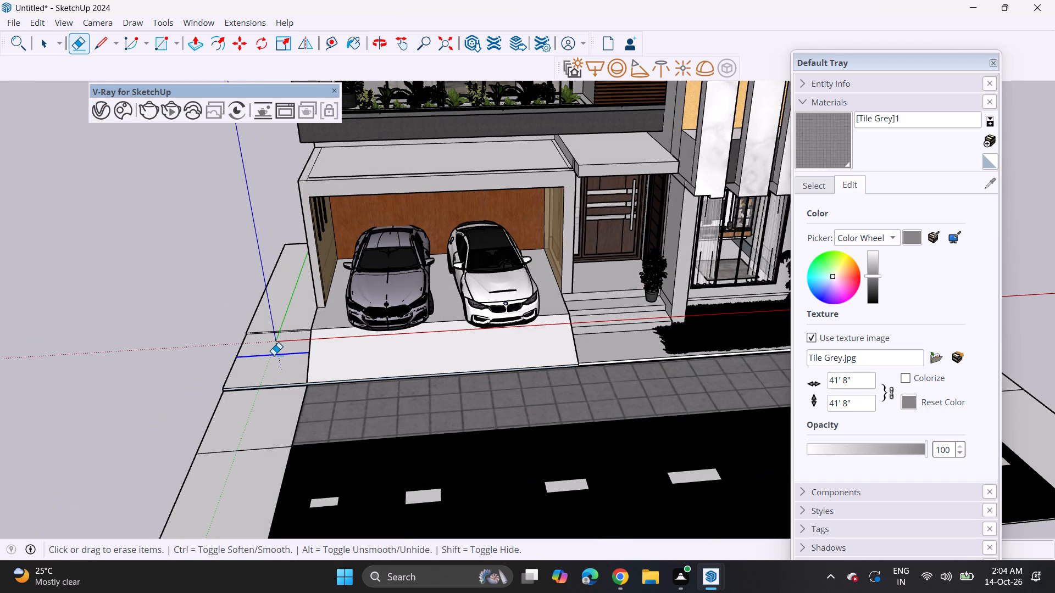
Sample the grey tile material from the forecourt strip and paint it onto the plain extensions at both ends of the strip.
{"action": "scroll", "coordinate": [287, 371], "scroll_direction": "down", "scroll_amount": 6}
{"action": "middle_click_drag", "start_coordinate": [319, 423], "coordinate": [303, 412], "text": "shift"}
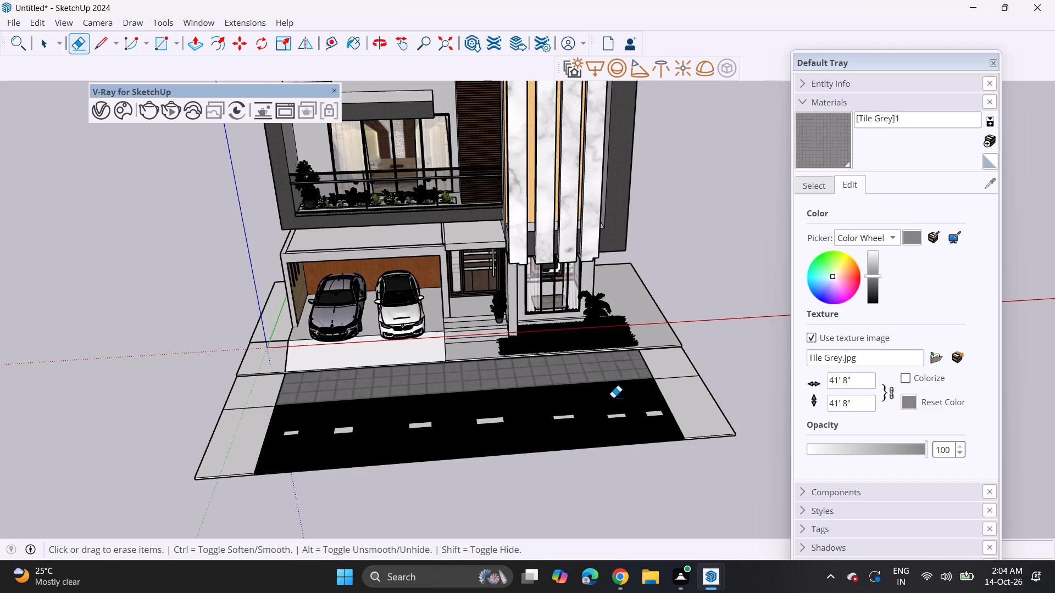
{"action": "middle_click_drag", "start_coordinate": [651, 413], "coordinate": [326, 435]}
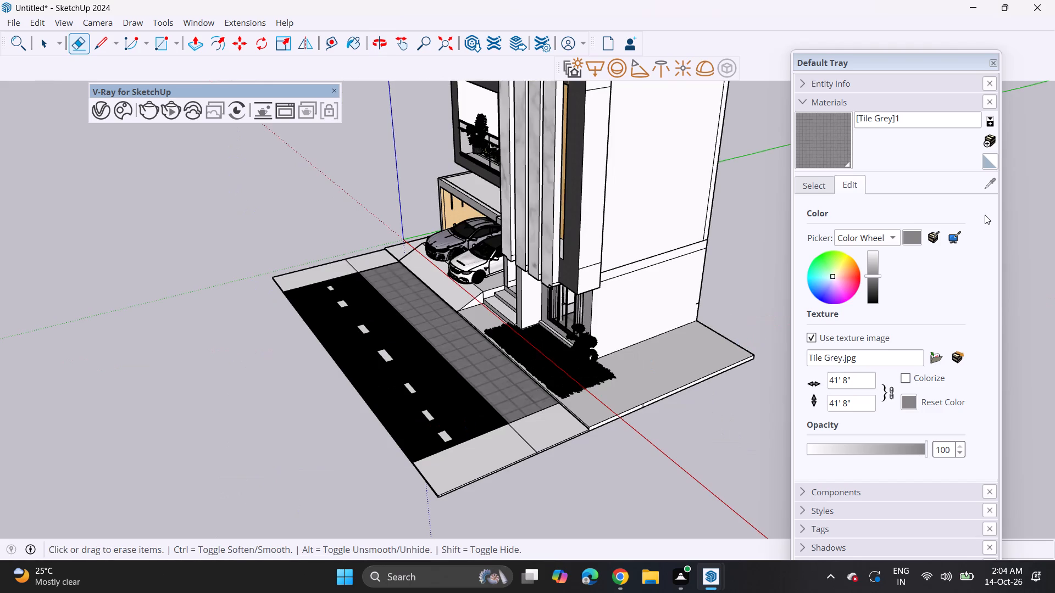
{"action": "left_click", "coordinate": [989, 185]}
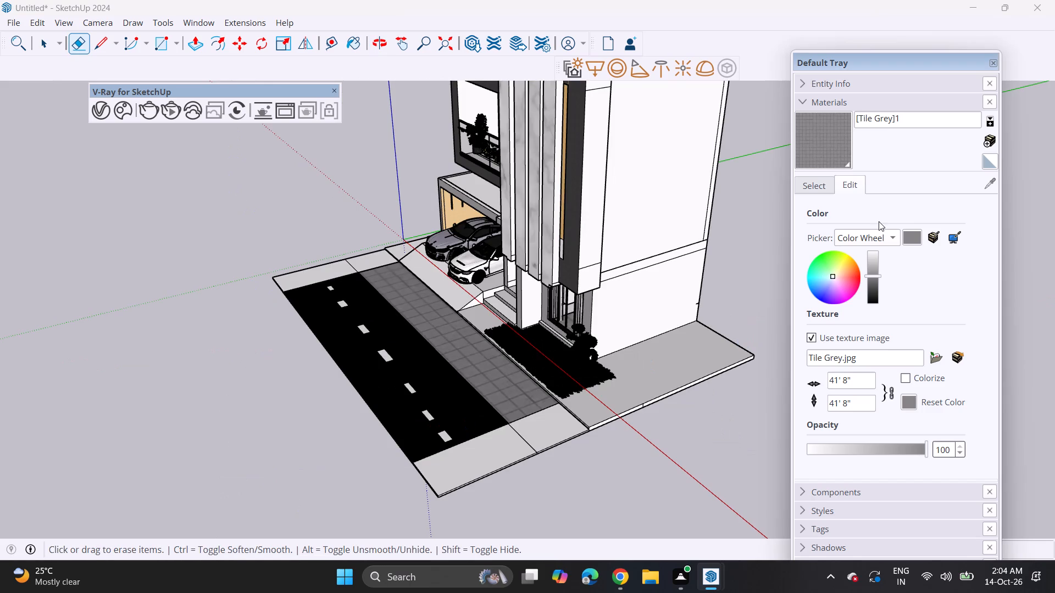
{"action": "left_click", "coordinate": [818, 184]}
{"action": "left_click", "coordinate": [989, 186]}
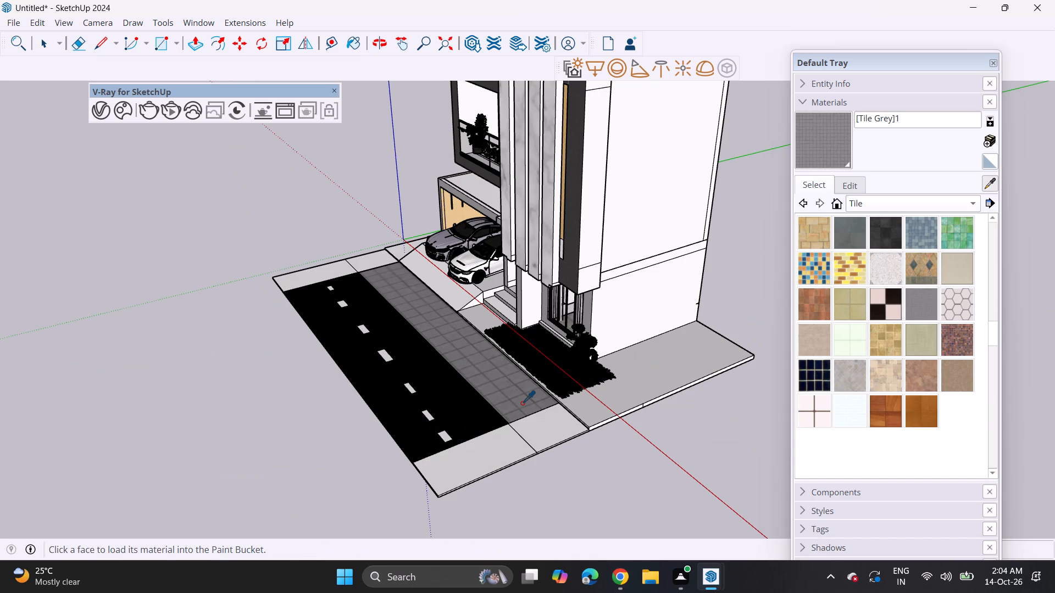
{"action": "left_click", "coordinate": [522, 403]}
{"action": "left_click", "coordinate": [542, 421]}
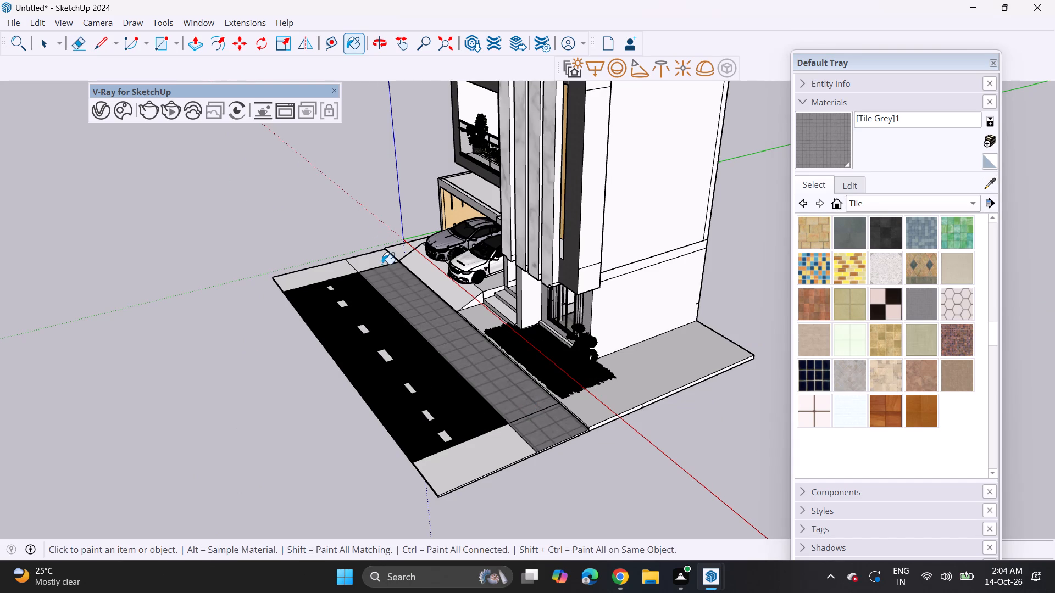
{"action": "left_click", "coordinate": [376, 259]}
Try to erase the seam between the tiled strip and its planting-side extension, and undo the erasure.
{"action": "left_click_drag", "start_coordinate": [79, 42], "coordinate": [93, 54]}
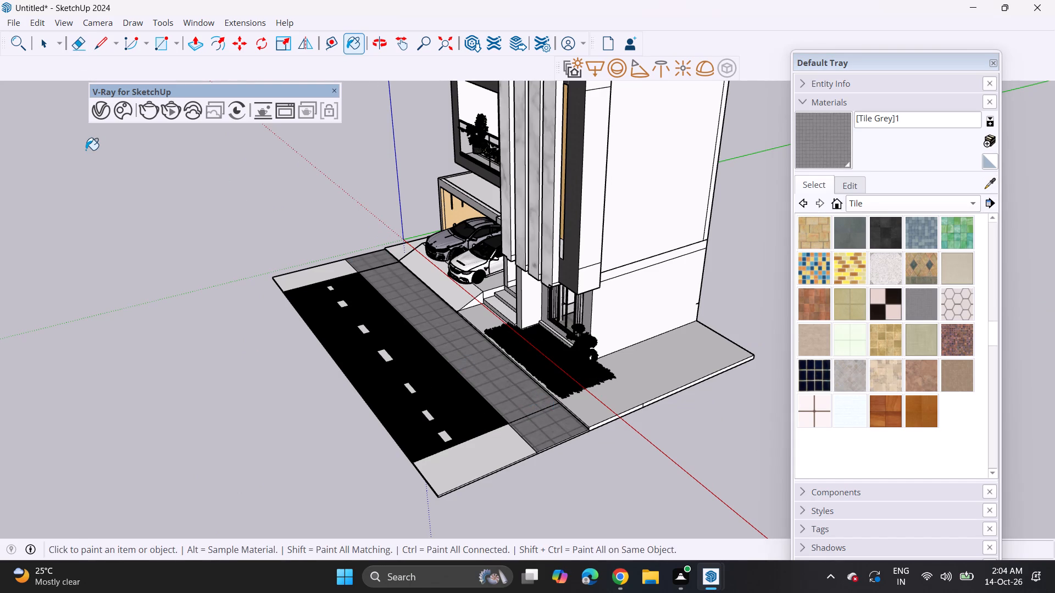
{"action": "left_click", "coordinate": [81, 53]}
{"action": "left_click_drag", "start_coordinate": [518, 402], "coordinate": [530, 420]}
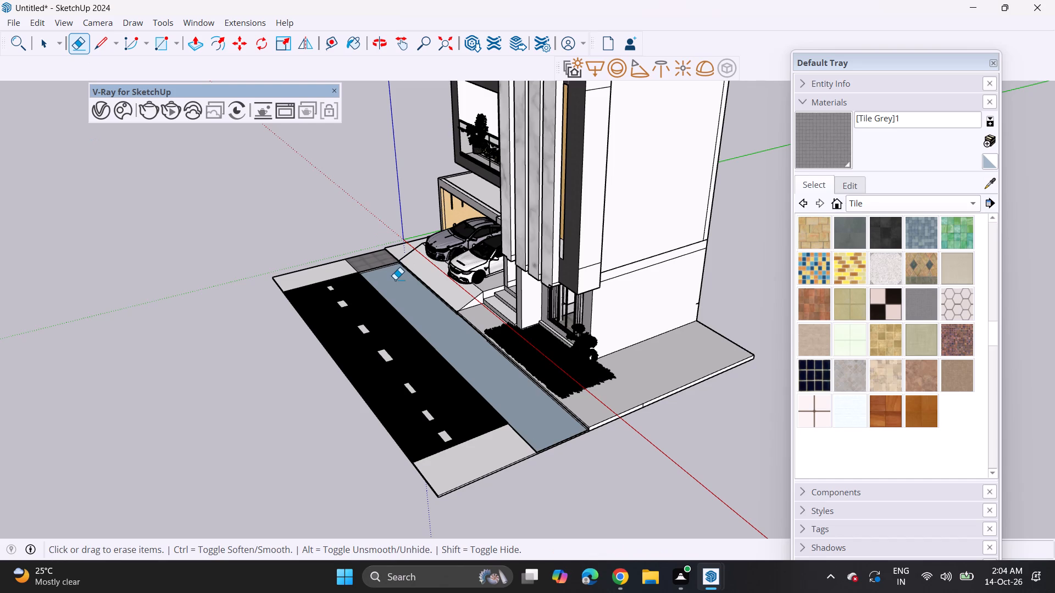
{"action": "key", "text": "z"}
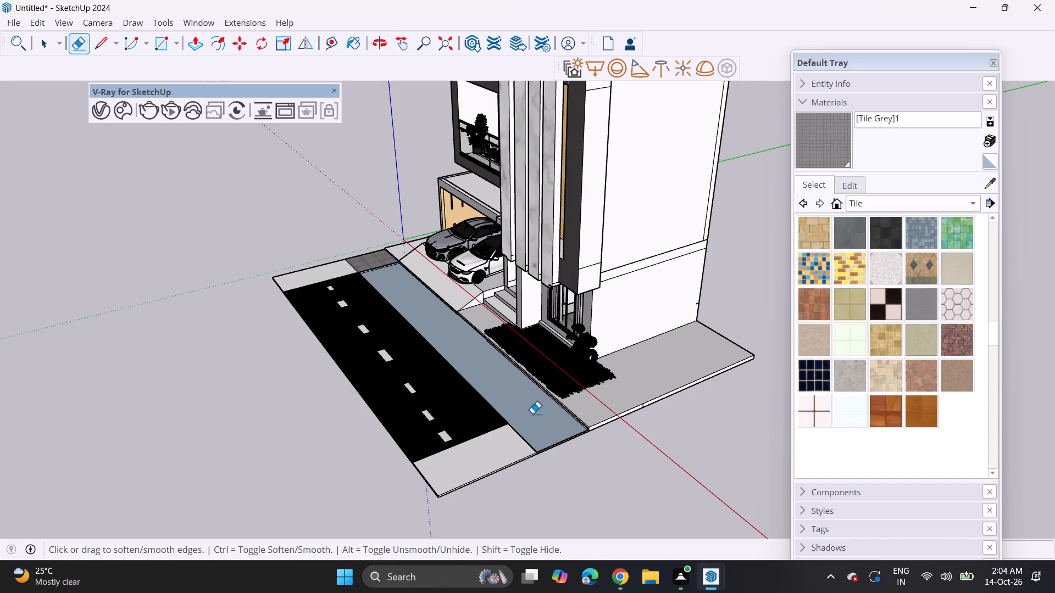
Push/Pull the planting-side tile extension level with the main tiled strip and erase the seam between them.
{"action": "scroll", "coordinate": [532, 413], "scroll_direction": "up", "scroll_amount": 14}
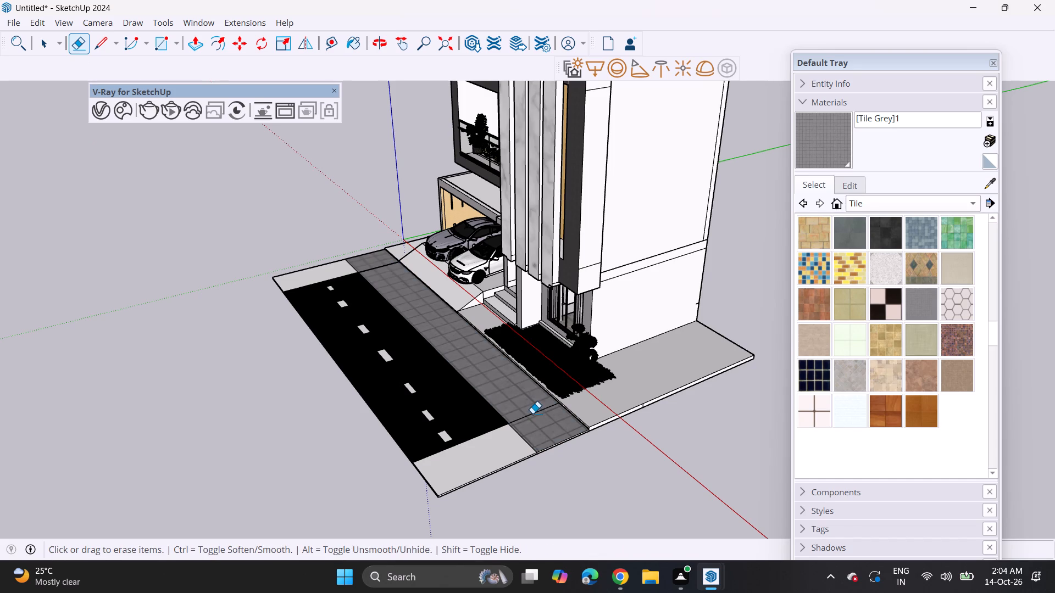
{"action": "scroll", "coordinate": [526, 429], "scroll_direction": "up", "scroll_amount": 2}
{"action": "left_click", "coordinate": [188, 43]}
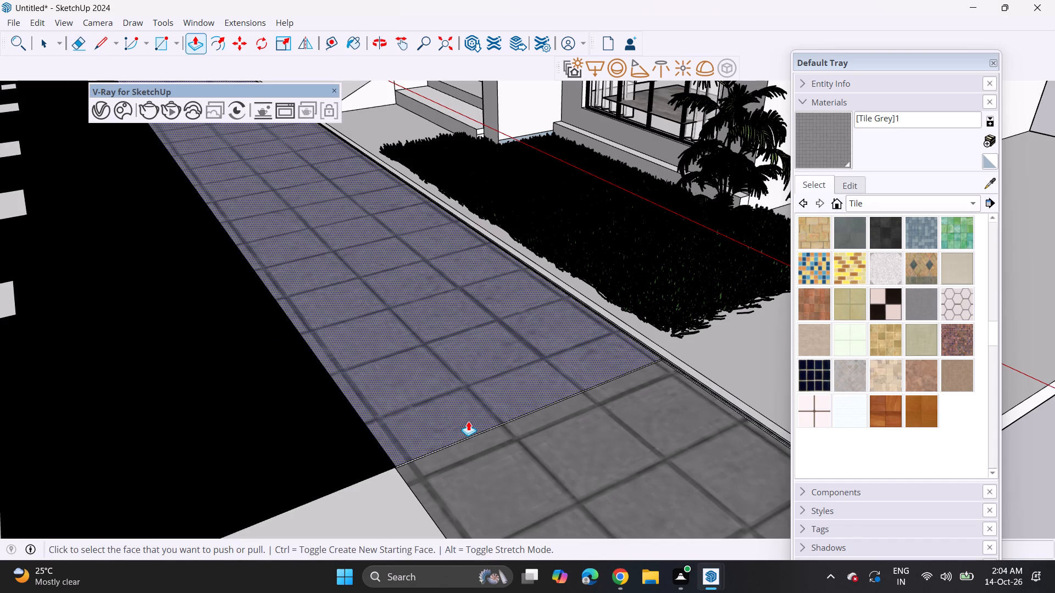
{"action": "left_click", "coordinate": [518, 486]}
{"action": "left_click", "coordinate": [509, 457]}
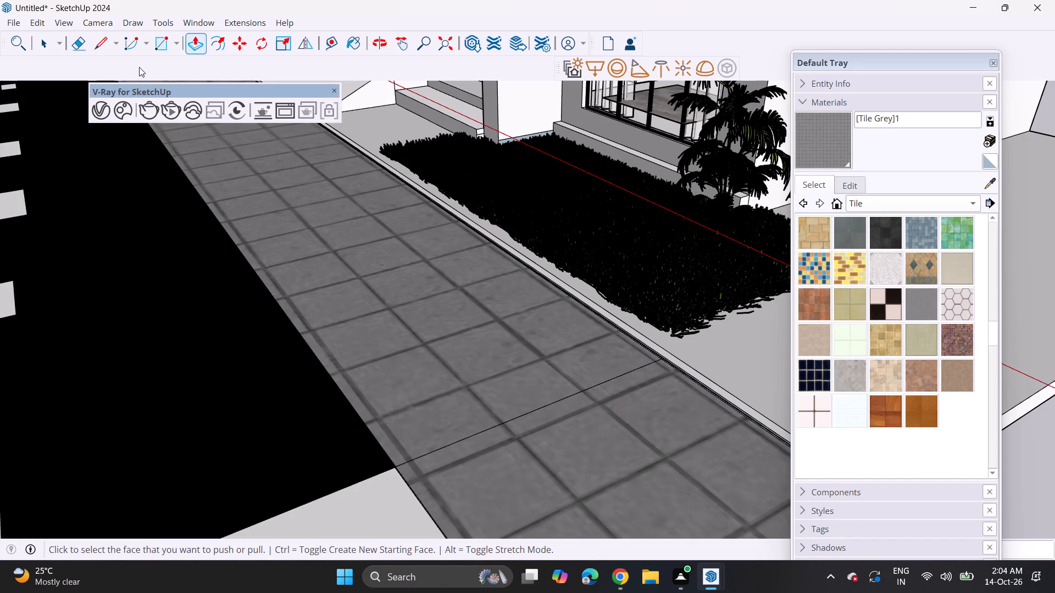
{"action": "left_click", "coordinate": [95, 45]}
{"action": "left_click_drag", "start_coordinate": [76, 41], "coordinate": [88, 51]}
{"action": "left_click_drag", "start_coordinate": [522, 407], "coordinate": [528, 418]}
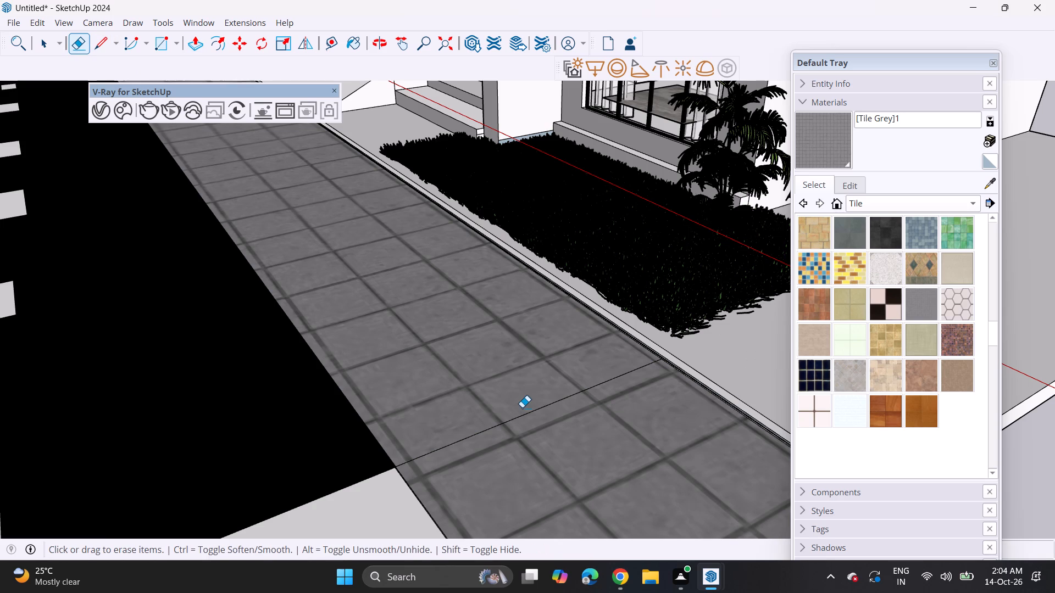
Push/Pull the garage-side tile extension level with the main tiled strip and erase the seam between them.
{"action": "scroll", "coordinate": [495, 405], "scroll_direction": "down", "scroll_amount": 6}
{"action": "middle_click_drag", "start_coordinate": [331, 327], "coordinate": [636, 454], "text": "shift"}
{"action": "middle_click_drag", "start_coordinate": [369, 221], "coordinate": [377, 224]}
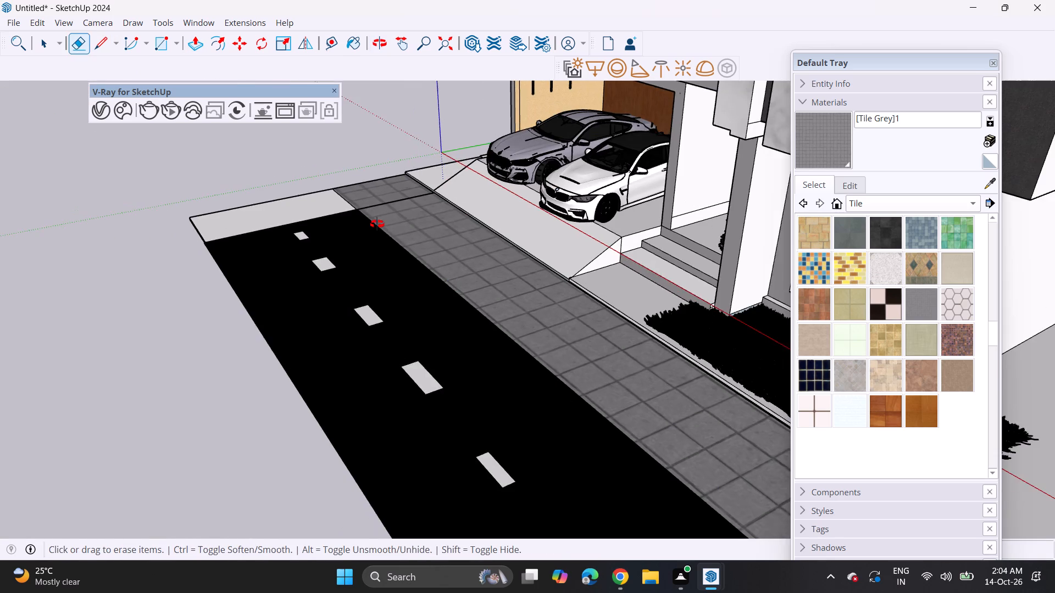
{"action": "middle_click_drag", "start_coordinate": [377, 224], "coordinate": [569, 294]}
{"action": "middle_click_drag", "start_coordinate": [212, 259], "coordinate": [442, 337]}
{"action": "middle_click", "coordinate": [418, 351]}
{"action": "scroll", "coordinate": [418, 351], "scroll_direction": "up", "scroll_amount": 2}
{"action": "middle_click_drag", "start_coordinate": [418, 351], "coordinate": [564, 353]}
{"action": "scroll", "coordinate": [564, 353], "scroll_direction": "up", "scroll_amount": 1}
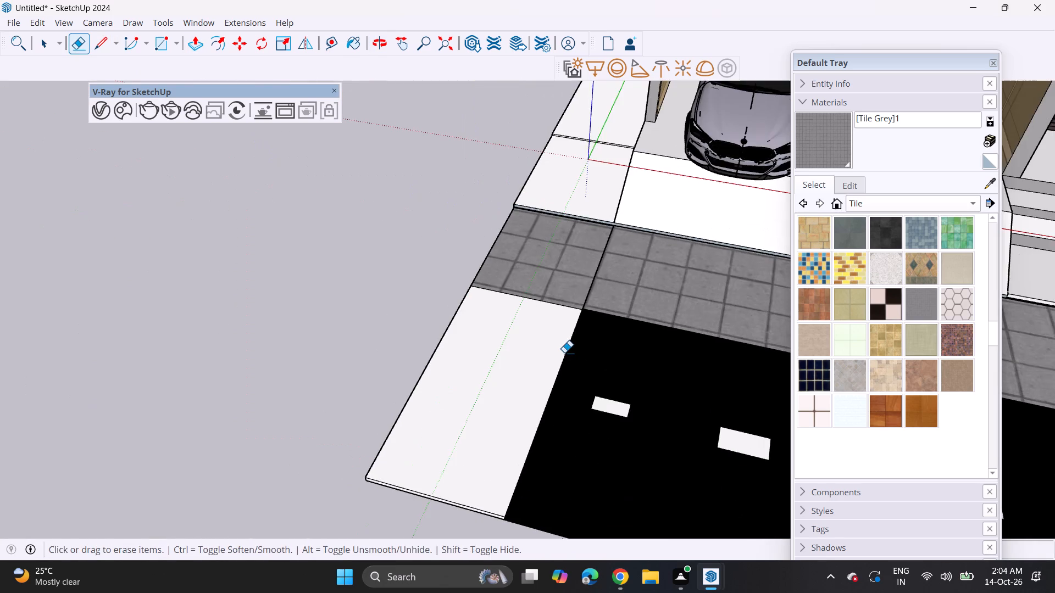
{"action": "middle_click_drag", "start_coordinate": [564, 296], "coordinate": [746, 304]}
{"action": "scroll", "coordinate": [601, 257], "scroll_direction": "up", "scroll_amount": 7}
{"action": "left_click", "coordinate": [185, 41]}
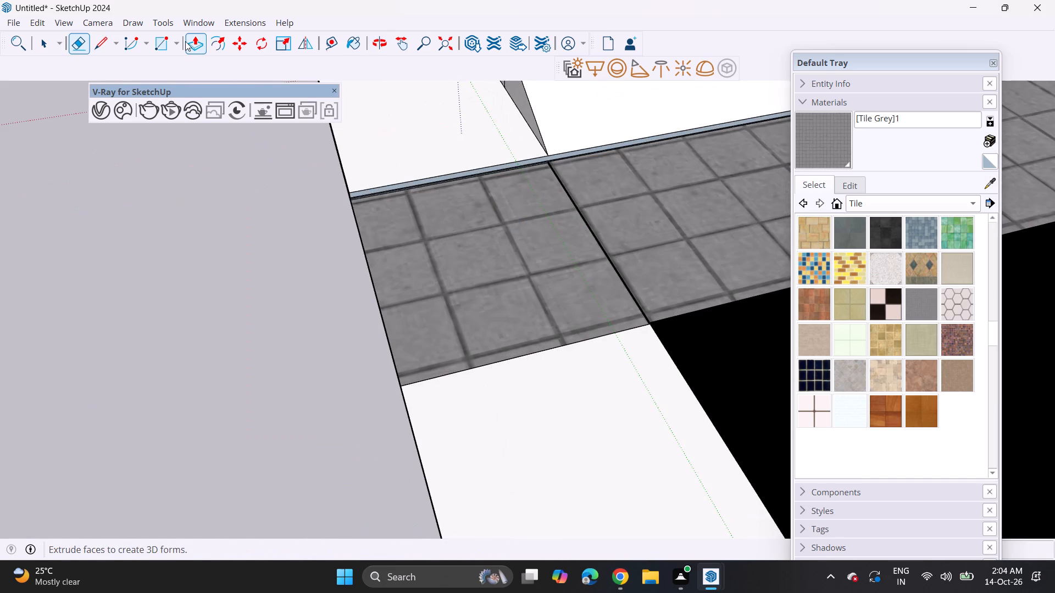
{"action": "left_click", "coordinate": [552, 334]}
{"action": "left_click", "coordinate": [635, 306]}
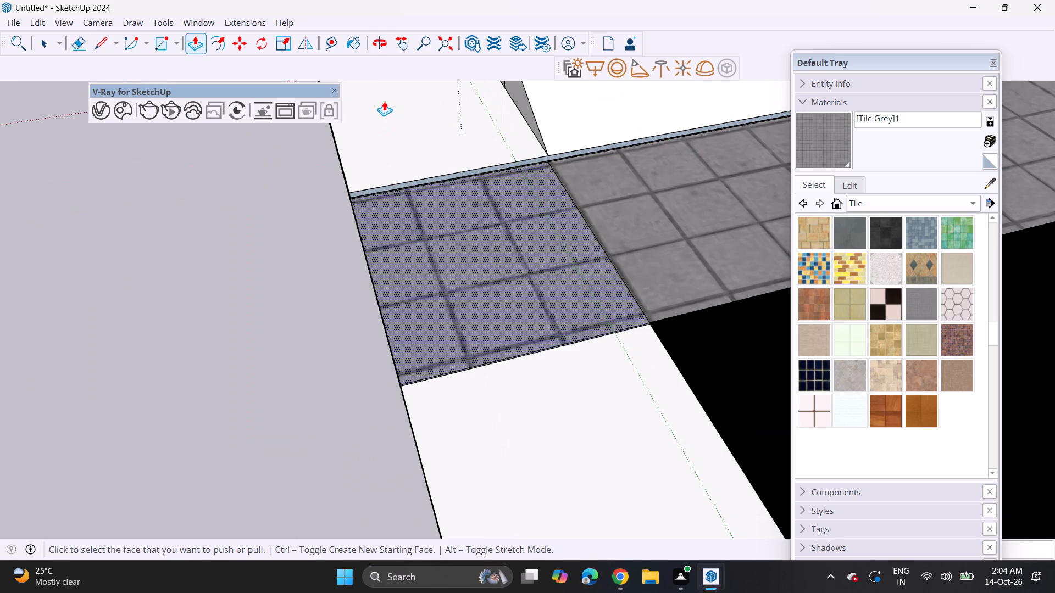
{"action": "left_click_drag", "start_coordinate": [70, 40], "coordinate": [80, 47]}
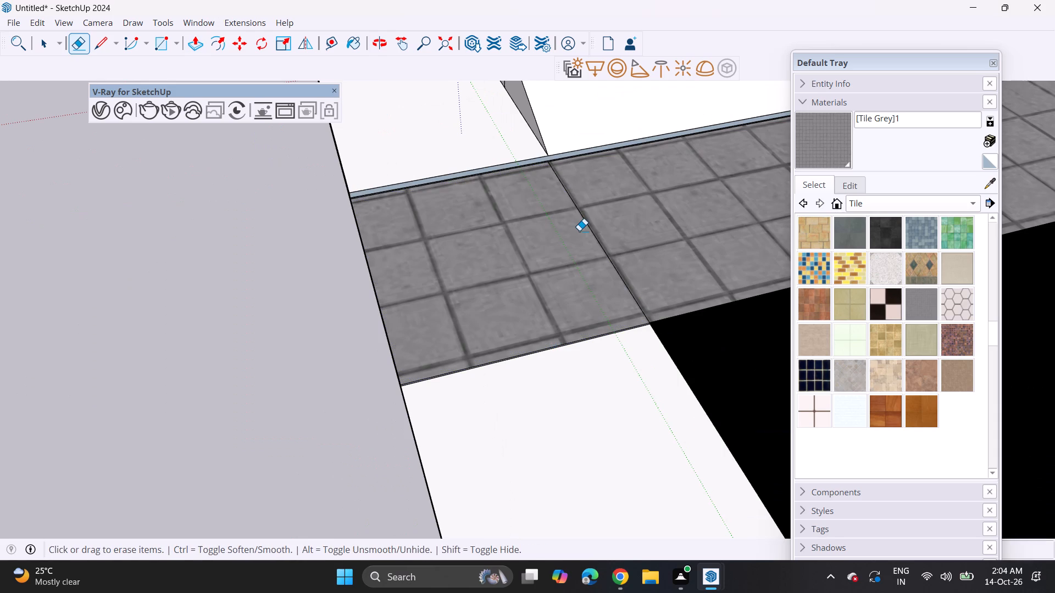
{"action": "left_click_drag", "start_coordinate": [609, 227], "coordinate": [572, 249]}
{"action": "scroll", "coordinate": [559, 253], "scroll_direction": "down", "scroll_amount": 7}
{"action": "middle_click_drag", "start_coordinate": [556, 286], "coordinate": [342, 278], "text": "shift"}
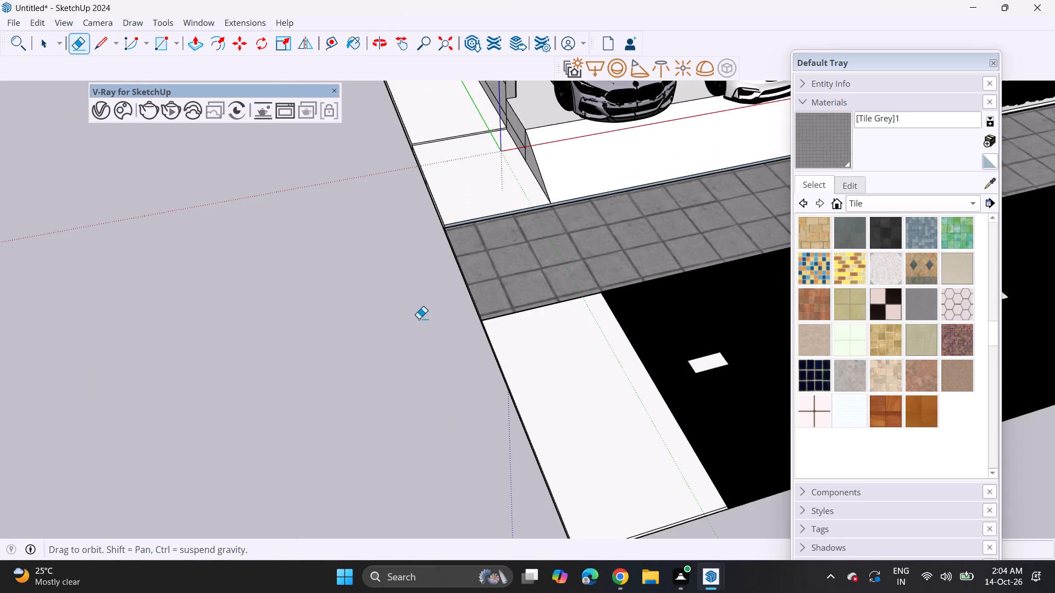
Scale the black road with its lane dashes outward at both ends so it spans the full width of the widened slab.
{"action": "scroll", "coordinate": [419, 318], "scroll_direction": "down", "scroll_amount": 5}
{"action": "key", "text": "space"}
{"action": "left_click", "coordinate": [508, 366]}
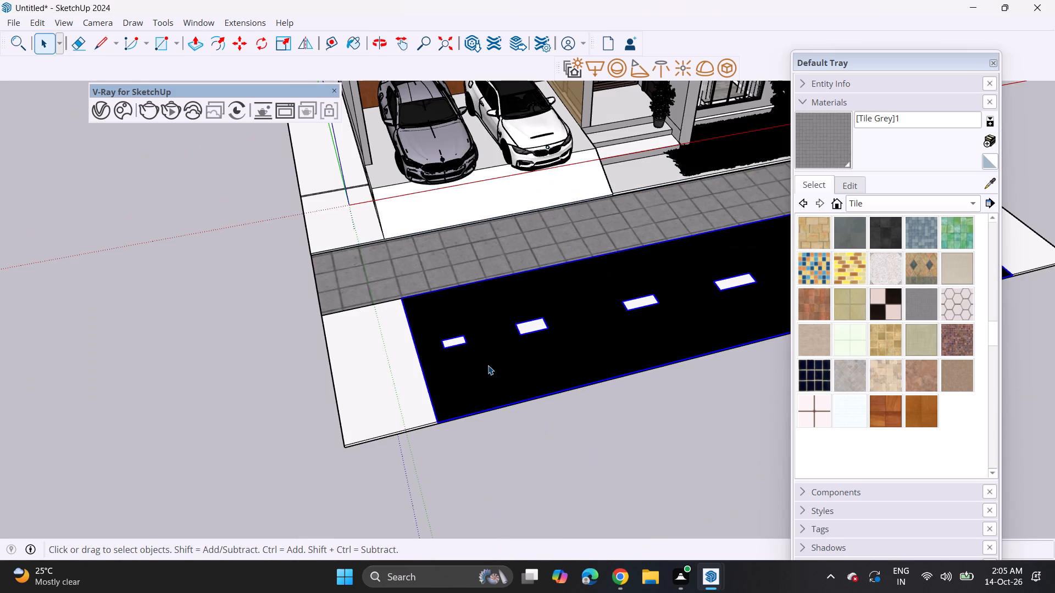
{"action": "left_click", "coordinate": [281, 45]}
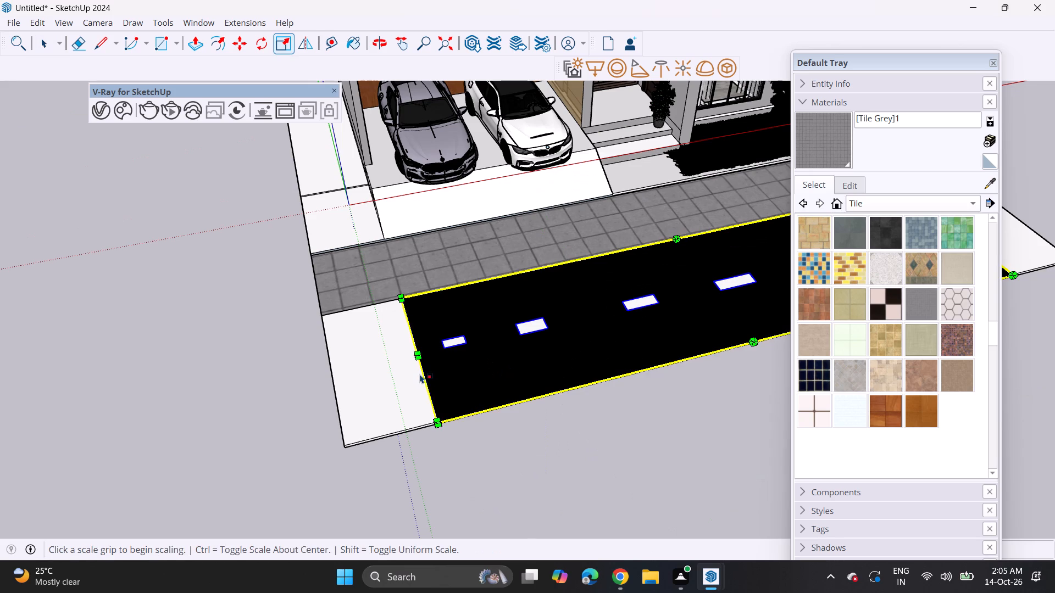
{"action": "left_click", "coordinate": [413, 358]}
{"action": "left_click", "coordinate": [331, 374]}
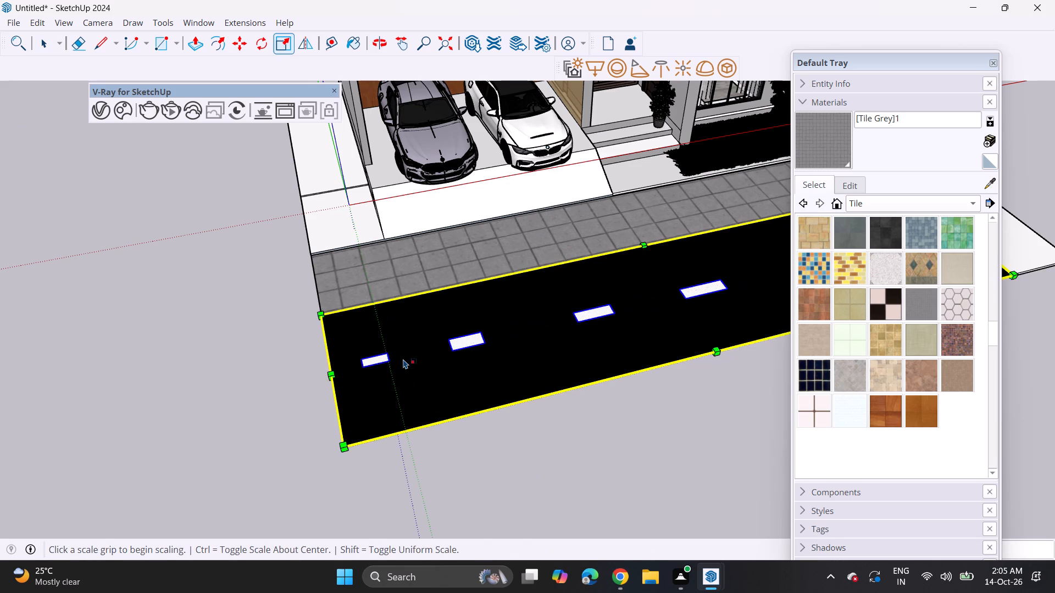
{"action": "scroll", "coordinate": [403, 359], "scroll_direction": "down", "scroll_amount": 4}
{"action": "middle_click_drag", "start_coordinate": [505, 318], "coordinate": [140, 340], "text": "shift"}
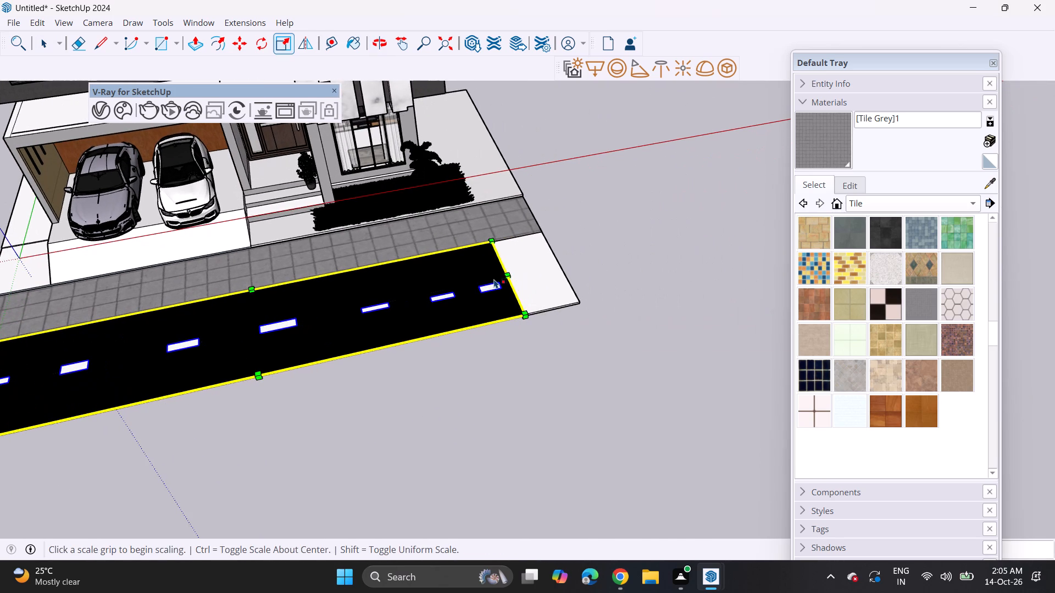
{"action": "left_click", "coordinate": [508, 273]}
{"action": "left_click", "coordinate": [567, 277]}
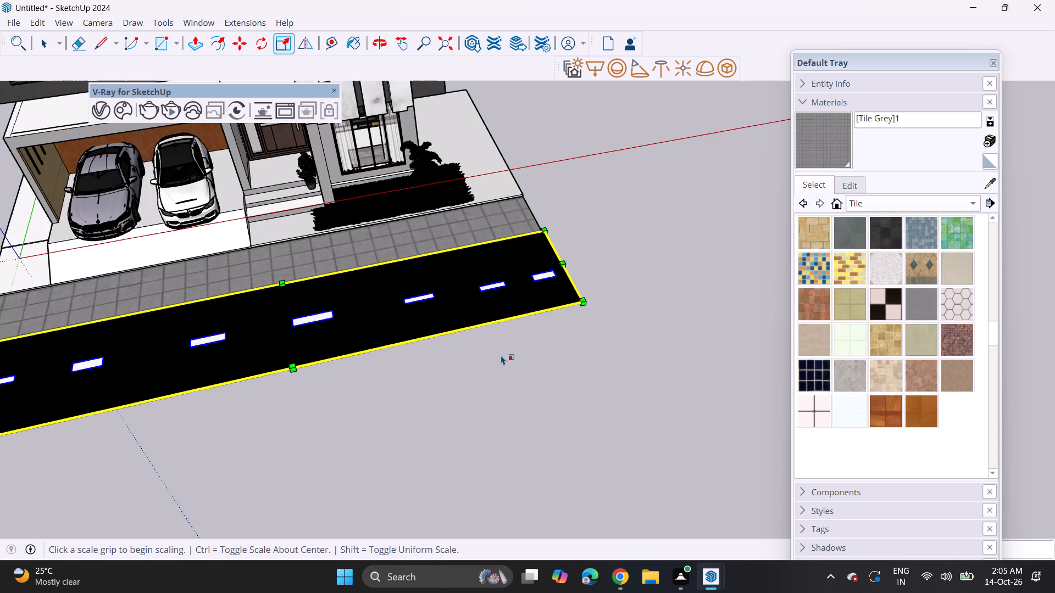
{"action": "key", "text": "space"}
{"action": "left_click", "coordinate": [634, 277]}
Push/Pull the front part of the garage-side slab extension level with the part behind it.
{"action": "middle_click_drag", "start_coordinate": [587, 387], "coordinate": [491, 250]}
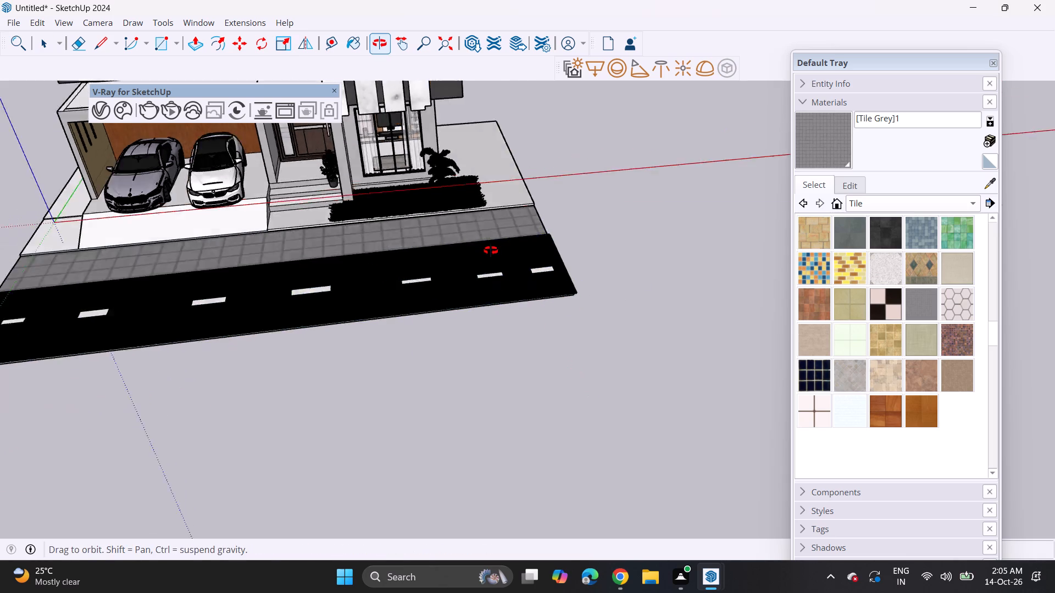
{"action": "middle_click_drag", "start_coordinate": [491, 250], "coordinate": [480, 249]}
{"action": "middle_click_drag", "start_coordinate": [343, 280], "coordinate": [438, 363], "text": "shift"}
{"action": "scroll", "coordinate": [414, 350], "scroll_direction": "down", "scroll_amount": 3}
{"action": "middle_click_drag", "start_coordinate": [411, 338], "coordinate": [465, 396], "text": "shift"}
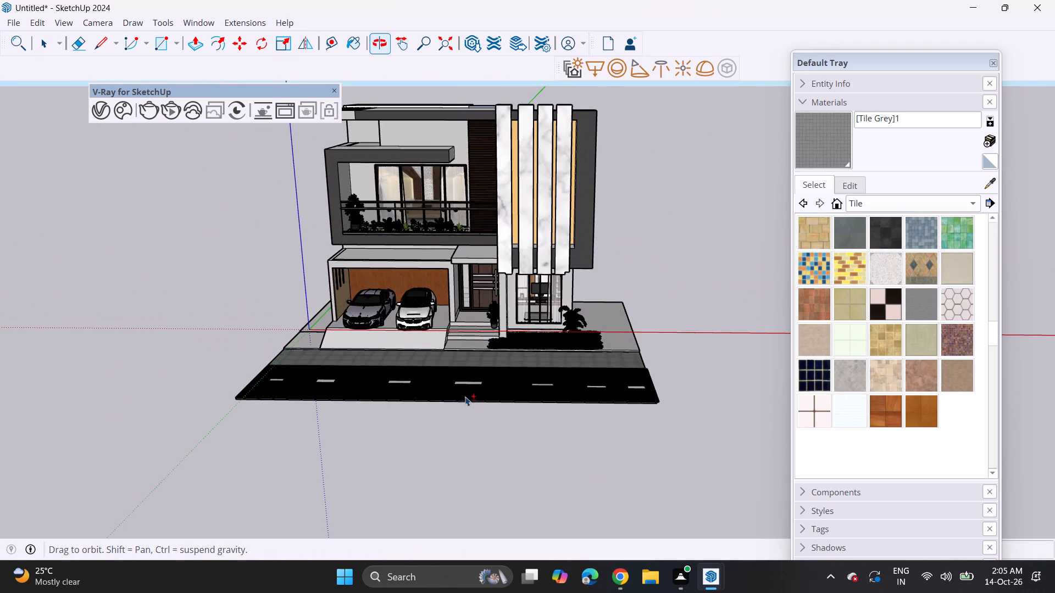
{"action": "middle_click_drag", "start_coordinate": [465, 396], "coordinate": [470, 394], "text": "shift"}
{"action": "middle_click_drag", "start_coordinate": [270, 316], "coordinate": [357, 388]}
{"action": "scroll", "coordinate": [295, 368], "scroll_direction": "up", "scroll_amount": 6}
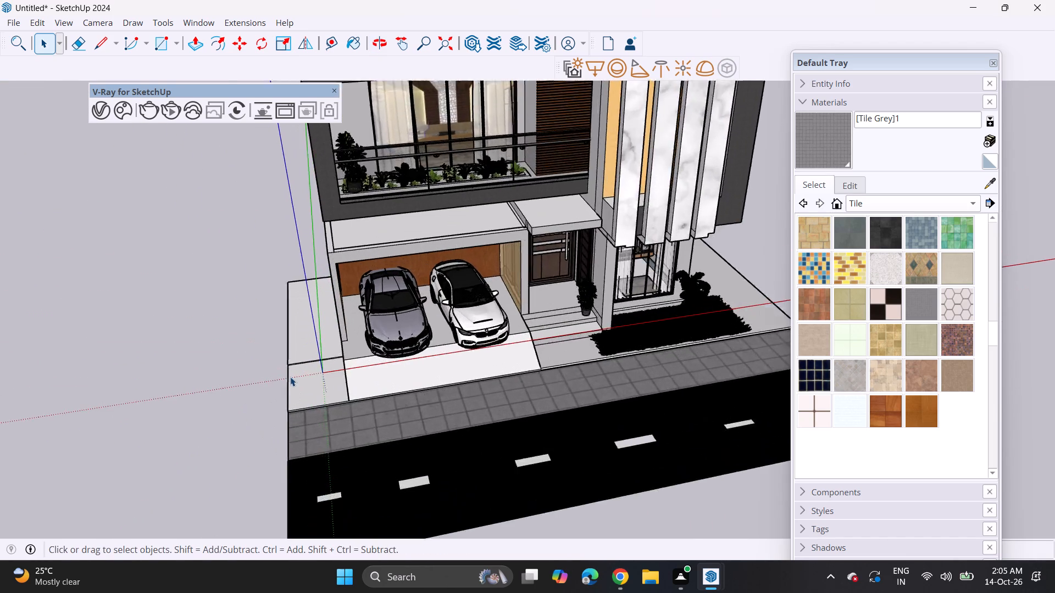
{"action": "middle_click_drag", "start_coordinate": [271, 397], "coordinate": [458, 355]}
{"action": "scroll", "coordinate": [412, 432], "scroll_direction": "up", "scroll_amount": 7}
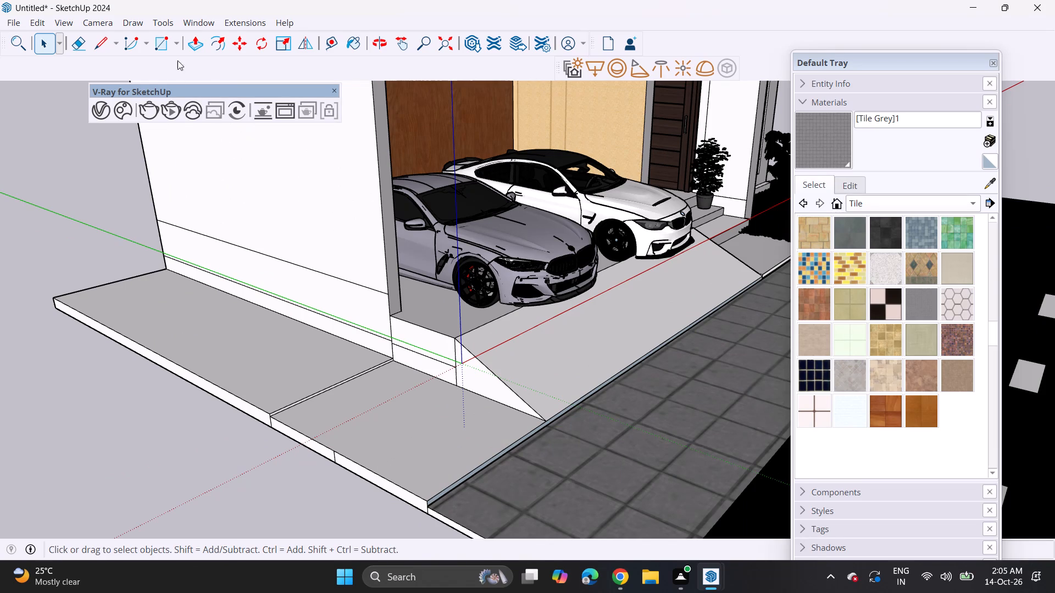
{"action": "left_click", "coordinate": [196, 44]}
{"action": "left_click", "coordinate": [367, 434]}
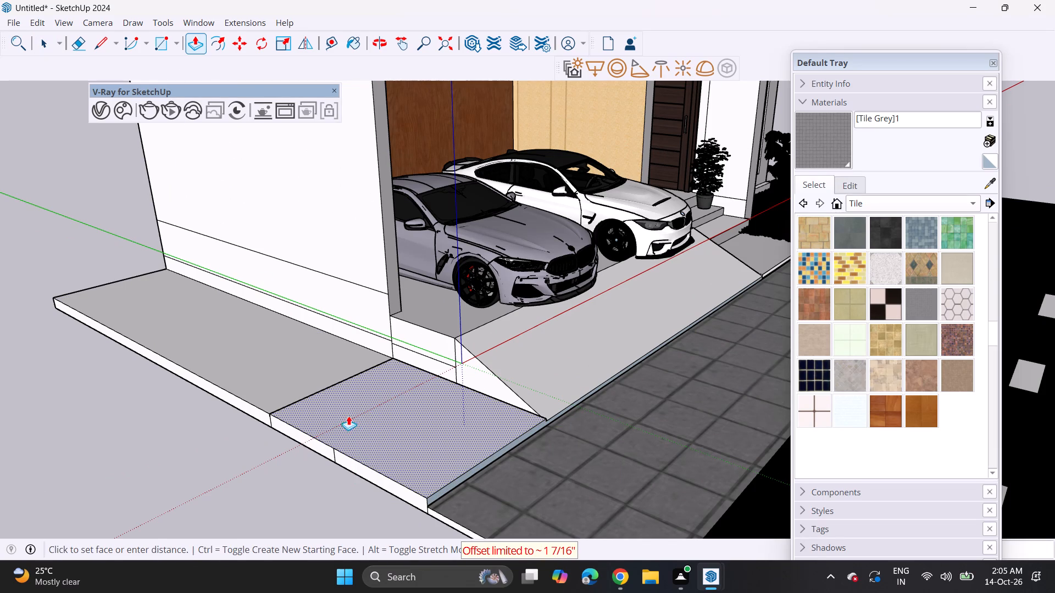
{"action": "left_click", "coordinate": [309, 390]}
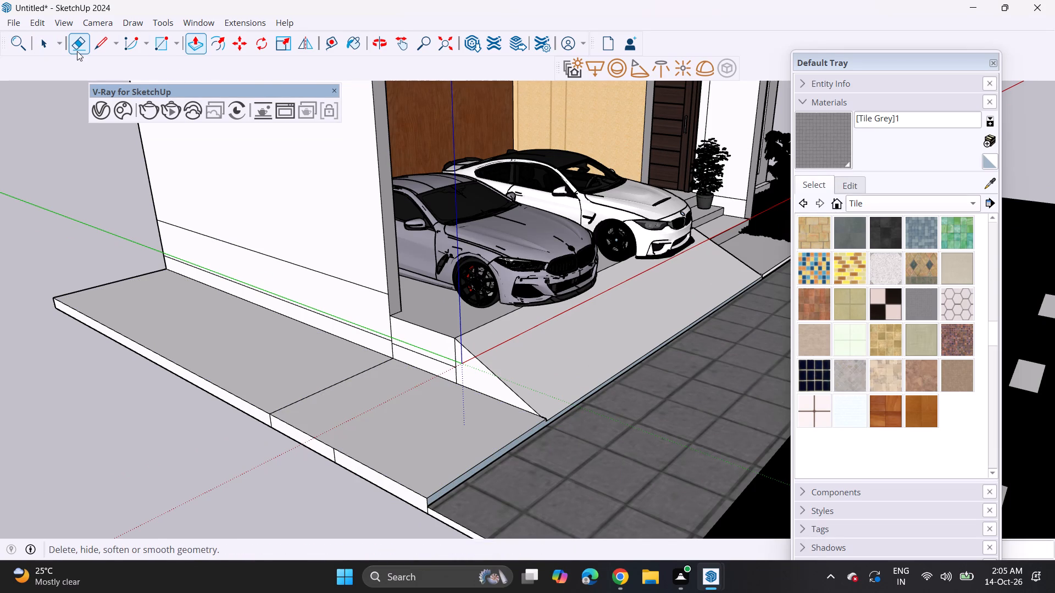
Erase the seam across the garage-side slab extension and the leftover short vertical lines on its outer side face.
{"action": "left_click", "coordinate": [77, 51]}
{"action": "left_click_drag", "start_coordinate": [321, 385], "coordinate": [332, 410]}
{"action": "left_click", "coordinate": [268, 419]}
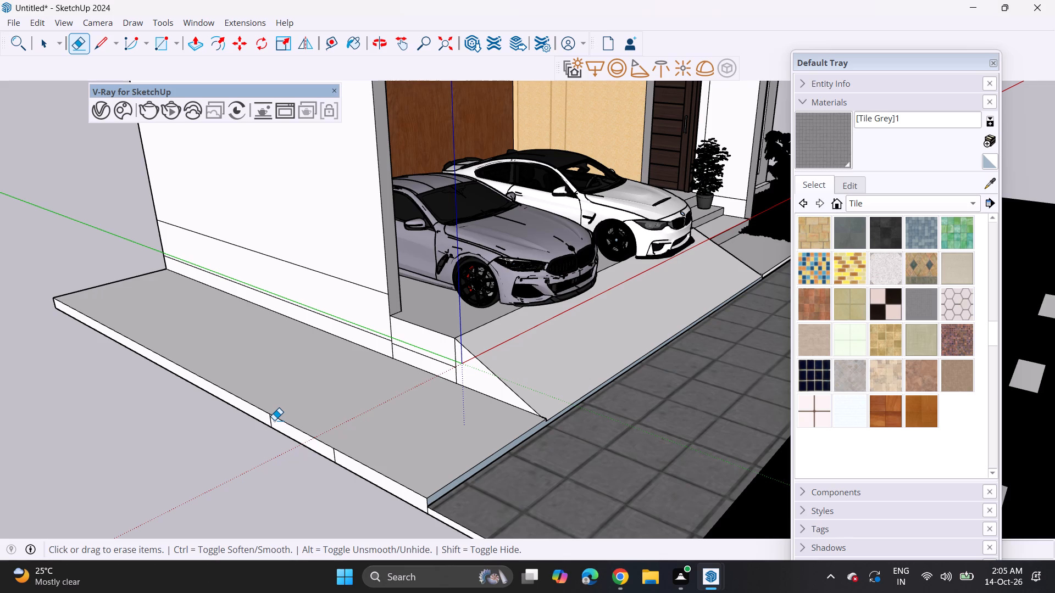
{"action": "left_click", "coordinate": [271, 417]}
{"action": "key", "text": "ctrl+z"}
{"action": "scroll", "coordinate": [279, 433], "scroll_direction": "up", "scroll_amount": 3}
{"action": "left_click", "coordinate": [267, 417]}
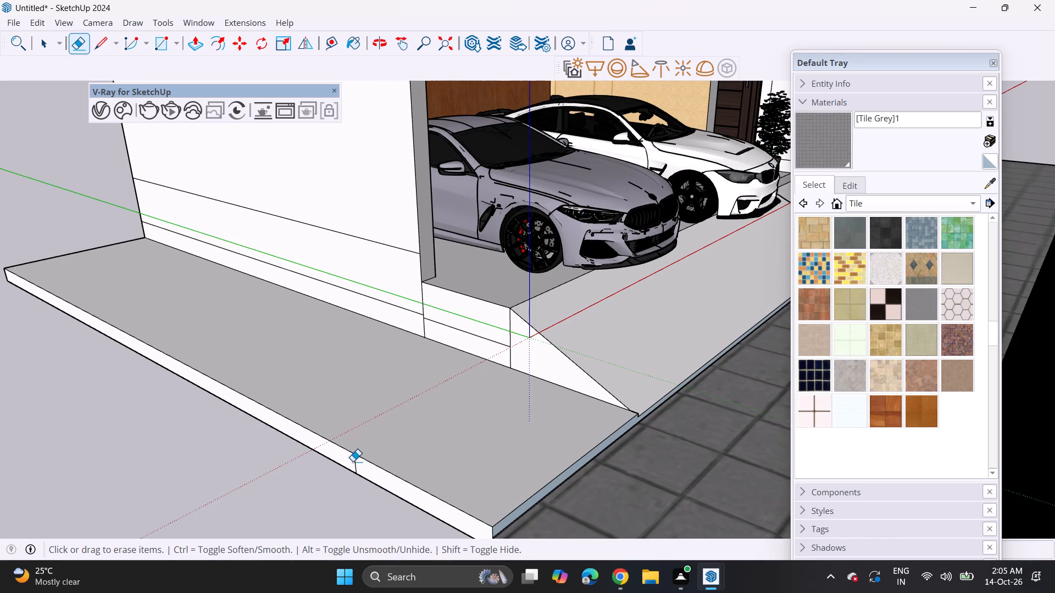
{"action": "left_click", "coordinate": [353, 461]}
{"action": "left_click", "coordinate": [354, 463]}
Push/Pull the blue-grey front edge face of the garage-side slab flush along the tiled strip.
{"action": "middle_click_drag", "start_coordinate": [591, 514], "coordinate": [558, 455]}
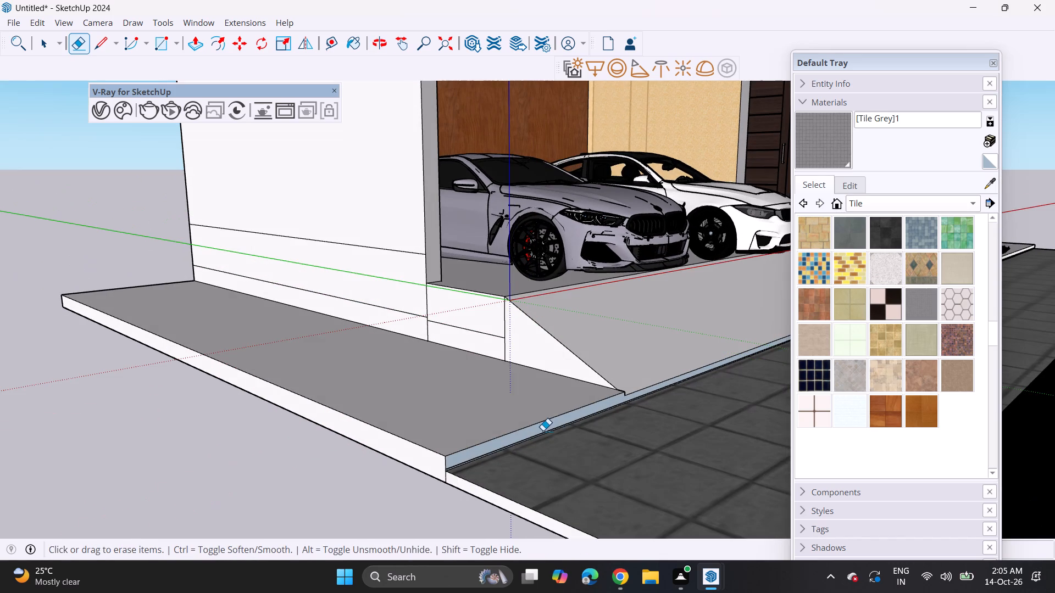
{"action": "key", "text": "p"}
{"action": "left_click", "coordinate": [502, 441]}
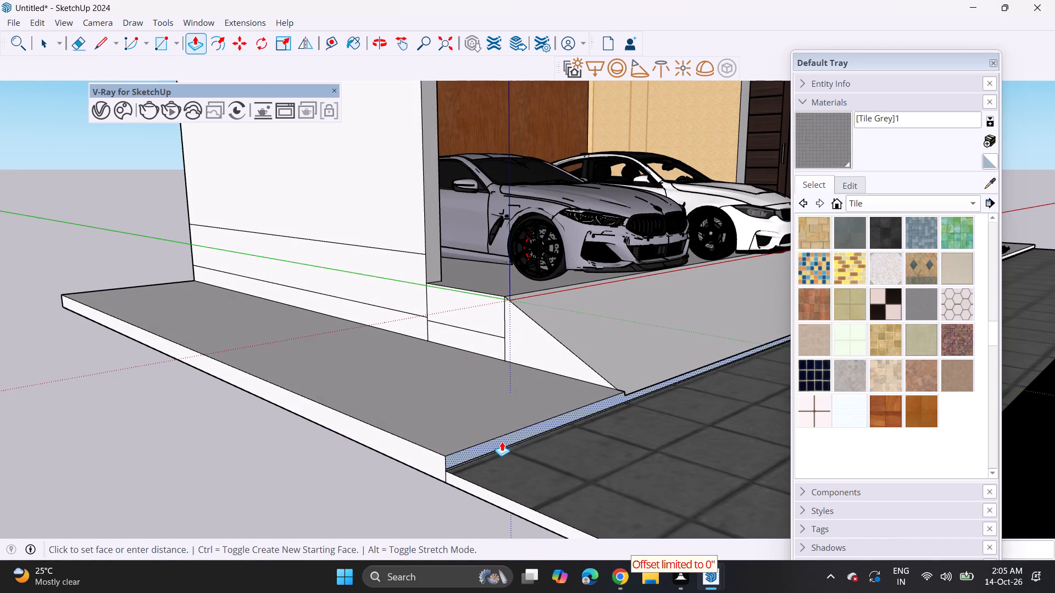
{"action": "left_click", "coordinate": [502, 441]}
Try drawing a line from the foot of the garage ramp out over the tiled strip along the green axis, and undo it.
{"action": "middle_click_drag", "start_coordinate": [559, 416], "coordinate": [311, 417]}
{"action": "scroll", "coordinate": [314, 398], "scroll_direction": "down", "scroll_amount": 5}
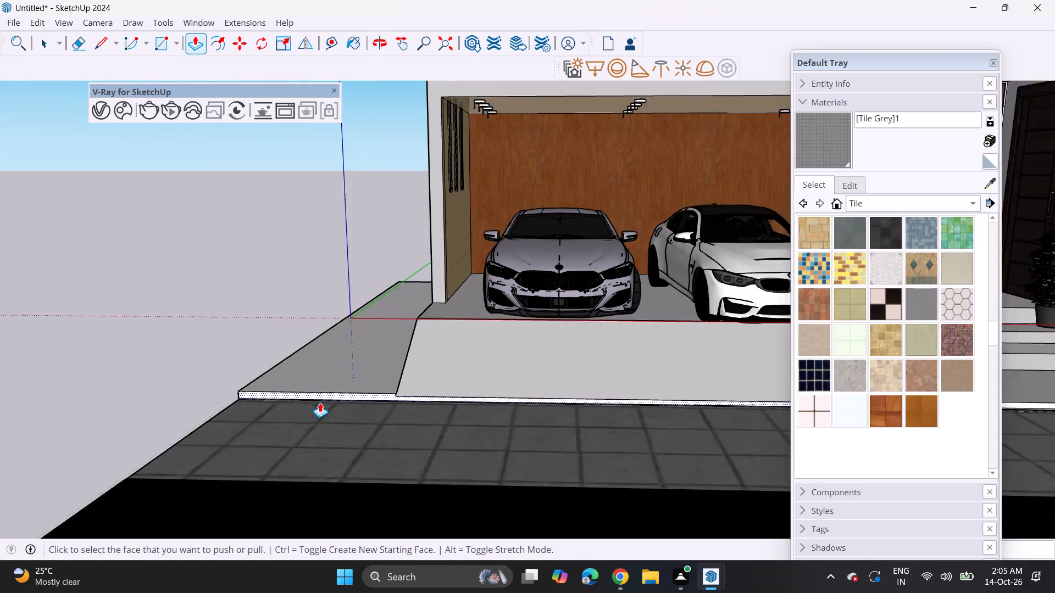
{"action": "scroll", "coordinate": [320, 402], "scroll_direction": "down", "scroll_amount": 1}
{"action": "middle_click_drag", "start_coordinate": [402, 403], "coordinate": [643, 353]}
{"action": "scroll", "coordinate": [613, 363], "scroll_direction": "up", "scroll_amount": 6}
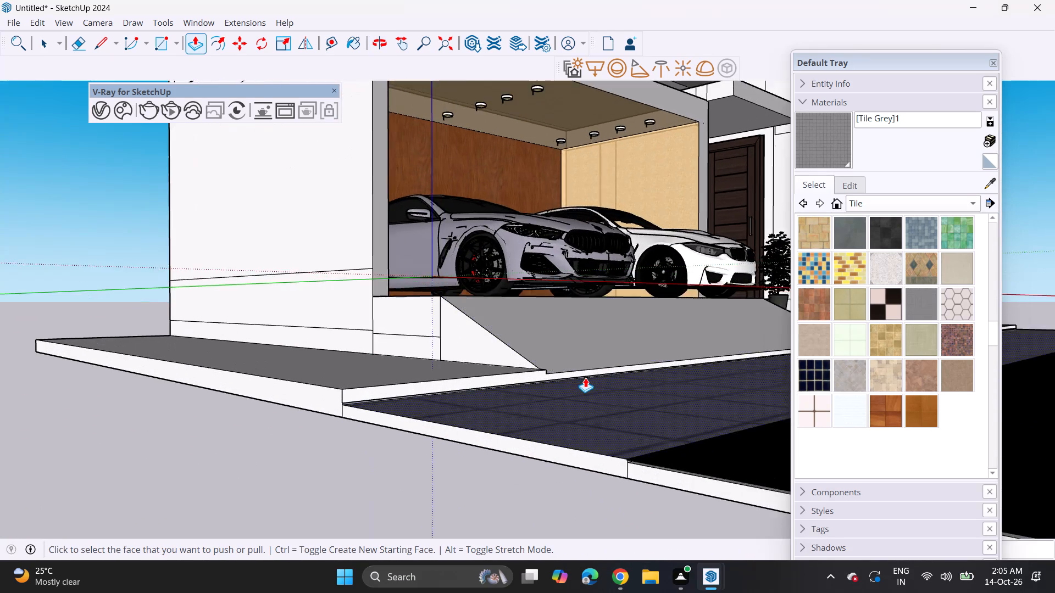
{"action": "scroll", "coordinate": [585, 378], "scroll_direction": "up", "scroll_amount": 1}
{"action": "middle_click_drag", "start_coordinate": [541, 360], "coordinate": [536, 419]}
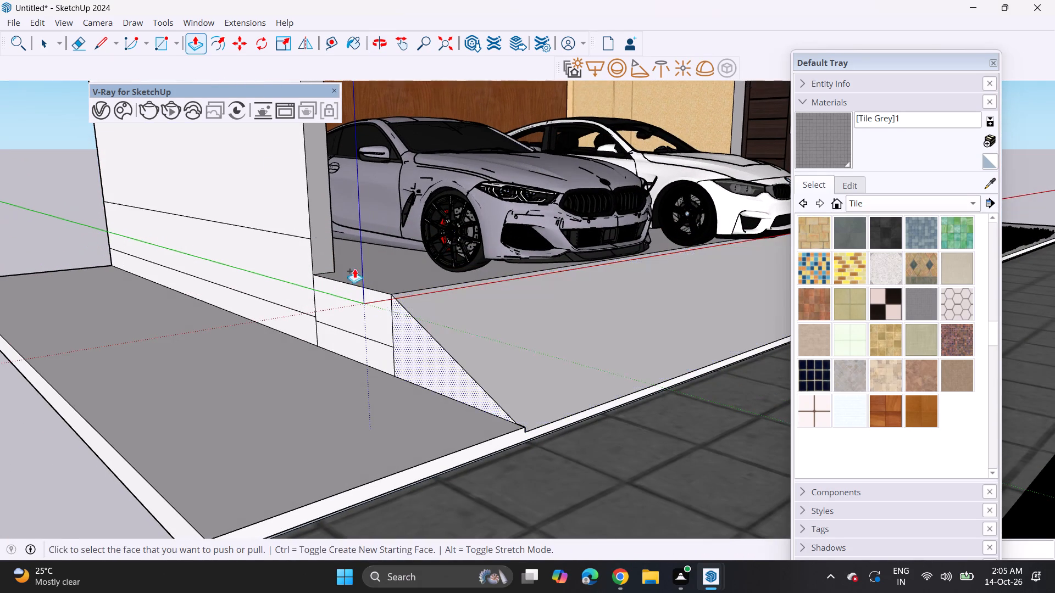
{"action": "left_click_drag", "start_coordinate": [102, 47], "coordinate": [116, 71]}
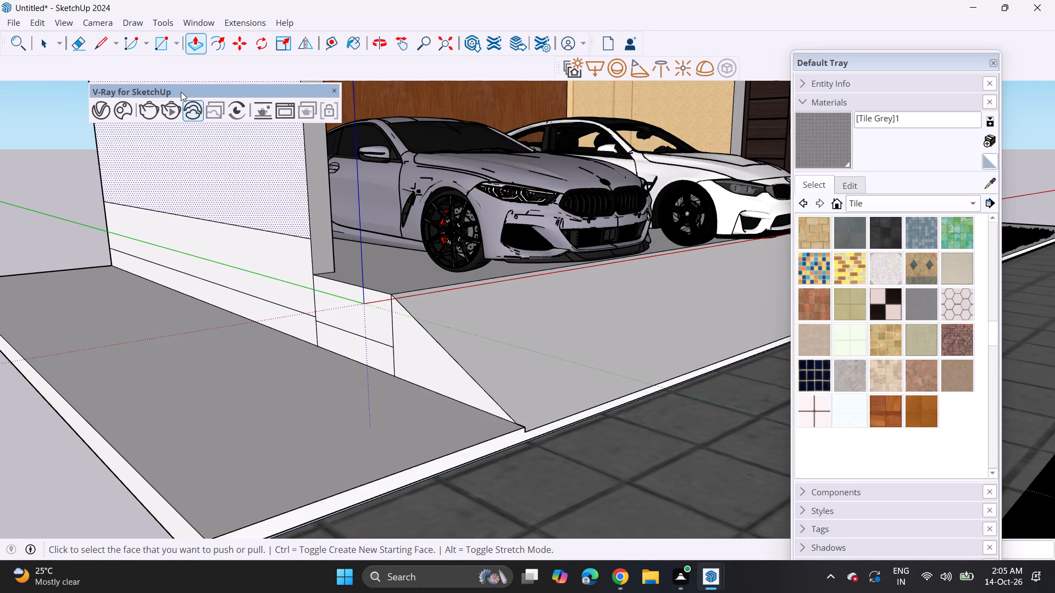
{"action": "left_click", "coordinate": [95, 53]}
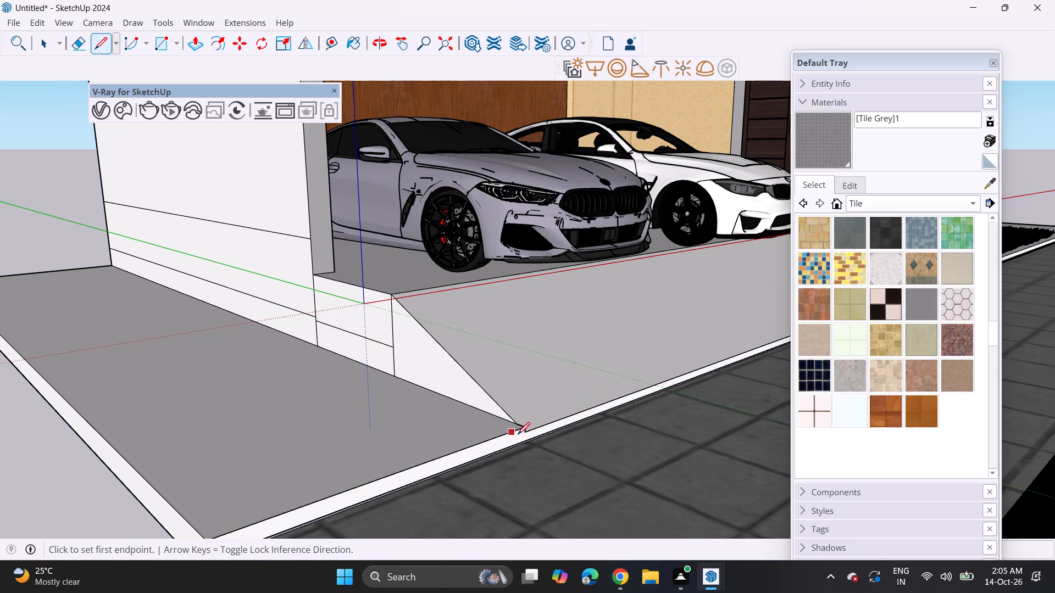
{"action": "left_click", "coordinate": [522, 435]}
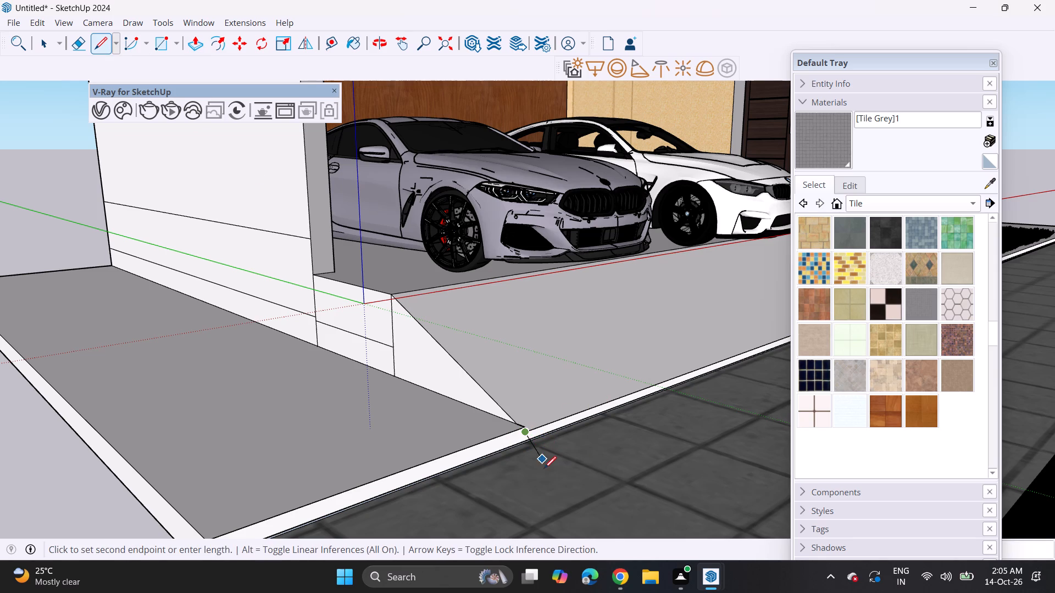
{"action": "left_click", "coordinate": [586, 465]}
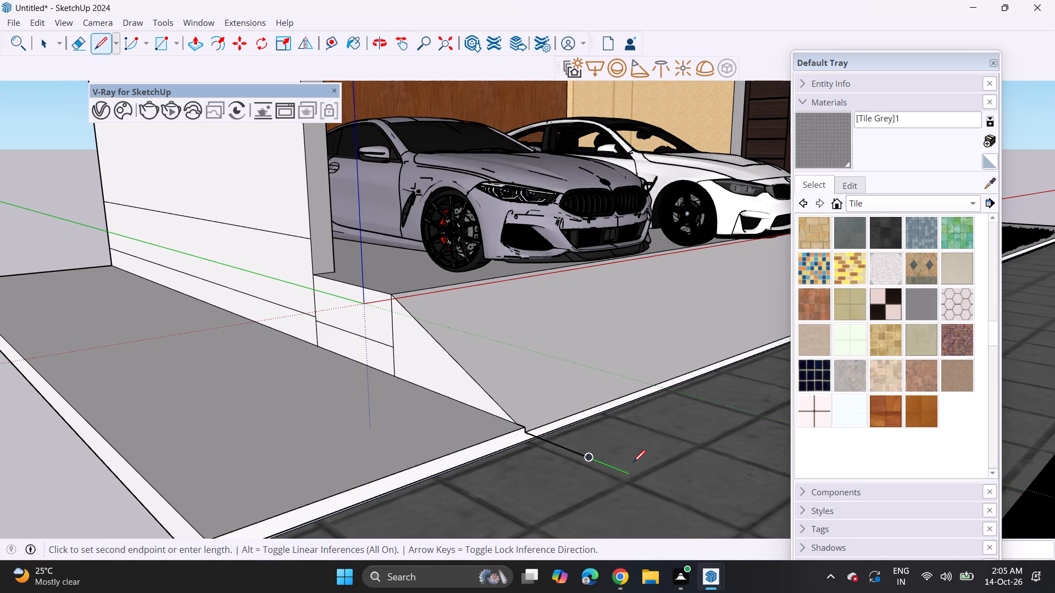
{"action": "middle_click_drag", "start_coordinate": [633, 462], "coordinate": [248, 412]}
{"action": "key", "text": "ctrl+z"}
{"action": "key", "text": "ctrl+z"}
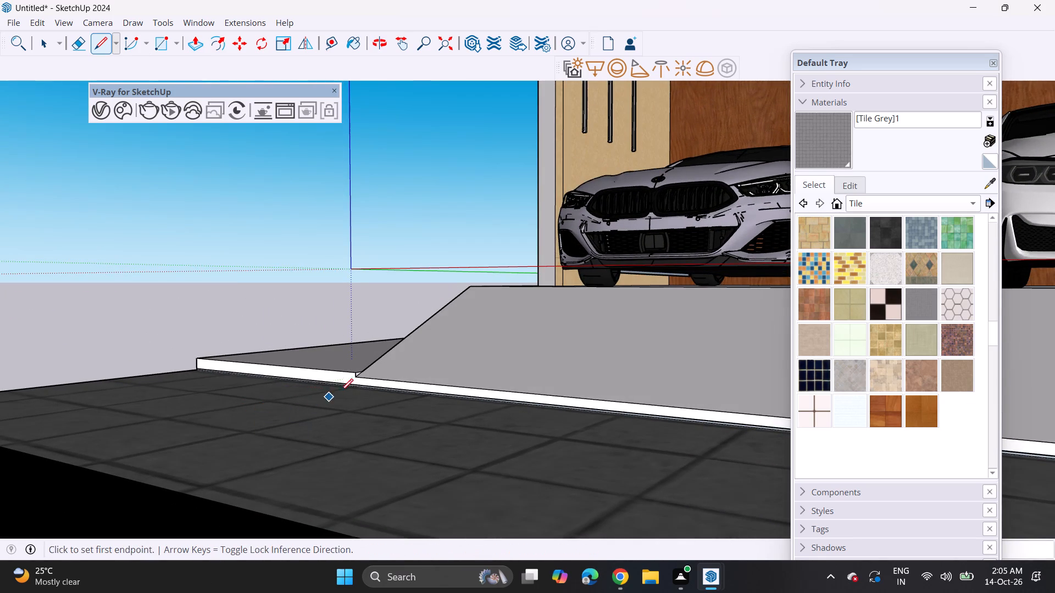
Import the Palm+Tree component from Downloads and place it beside the villa near the front planting bed.
{"action": "scroll", "coordinate": [347, 388], "scroll_direction": "down", "scroll_amount": 17}
{"action": "scroll", "coordinate": [347, 414], "scroll_direction": "down", "scroll_amount": 5}
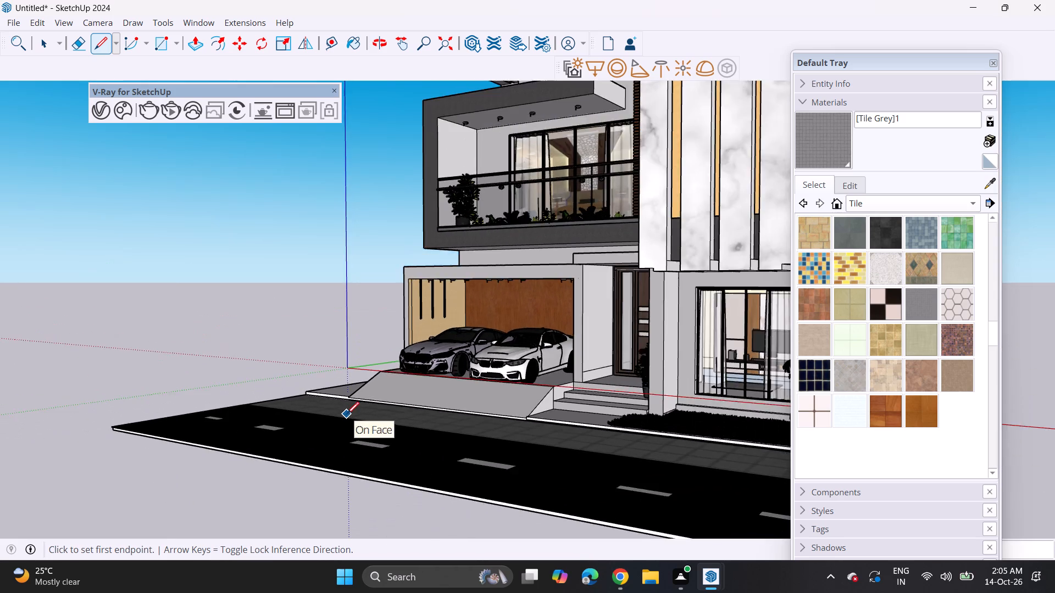
{"action": "scroll", "coordinate": [347, 414], "scroll_direction": "down", "scroll_amount": 6}
{"action": "middle_click_drag", "start_coordinate": [346, 411], "coordinate": [503, 449]}
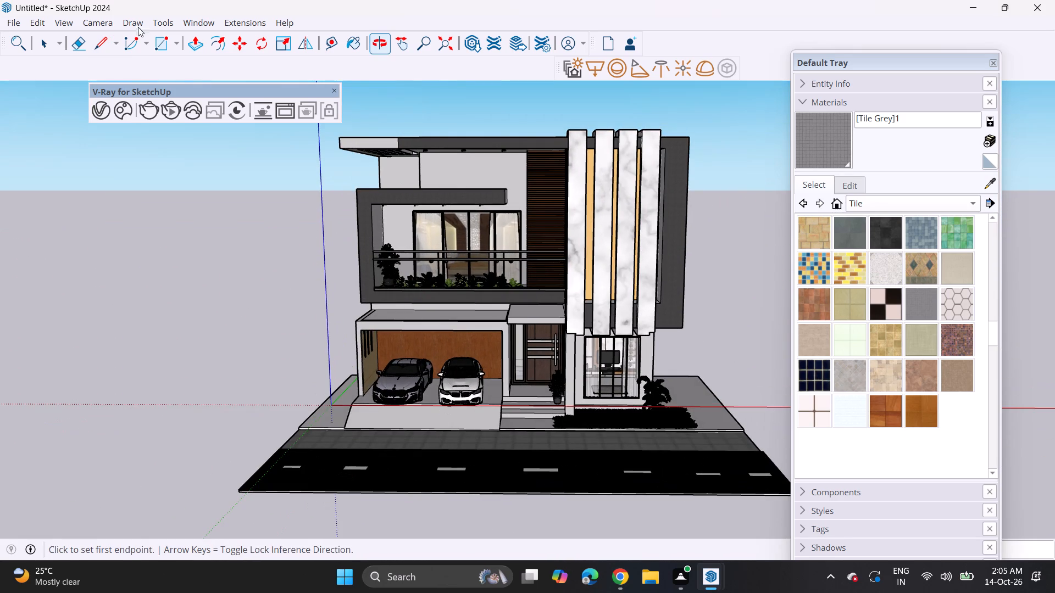
{"action": "left_click", "coordinate": [13, 27]}
{"action": "left_click", "coordinate": [65, 214]}
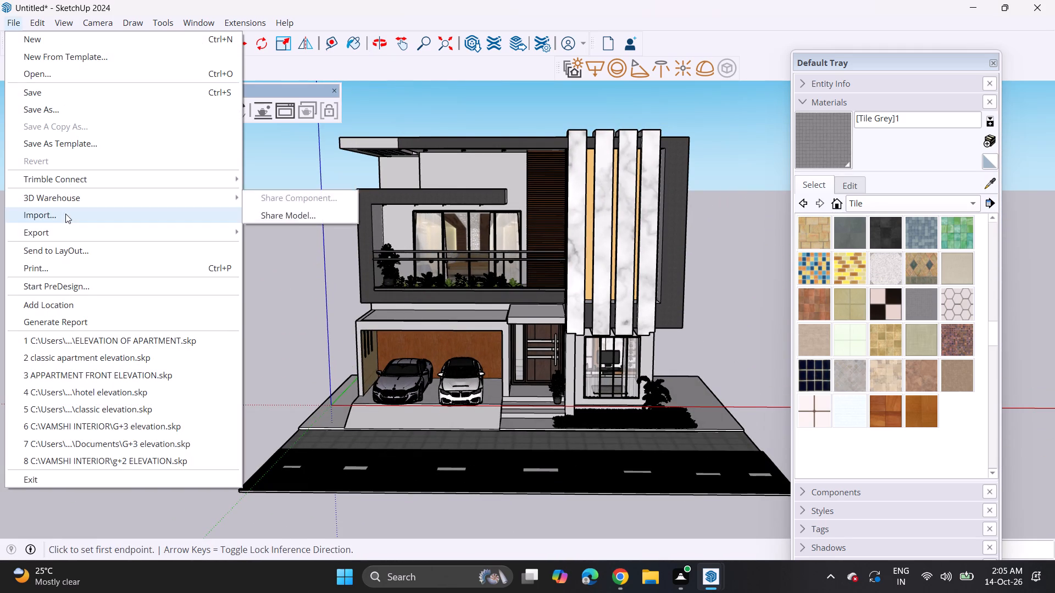
{"action": "scroll", "coordinate": [240, 217], "scroll_direction": "down", "scroll_amount": 15}
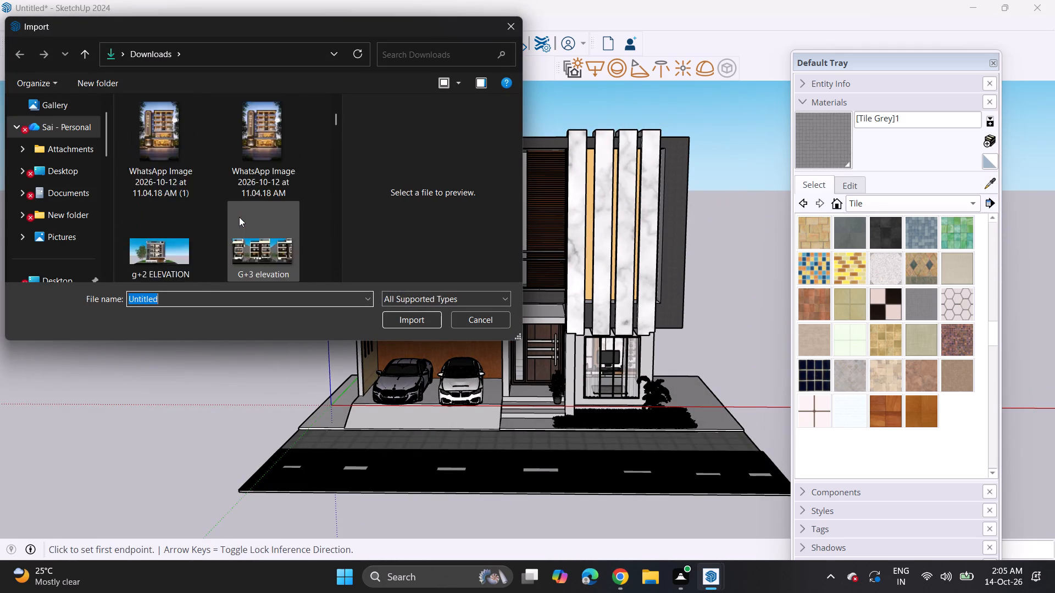
{"action": "scroll", "coordinate": [239, 217], "scroll_direction": "down", "scroll_amount": 18}
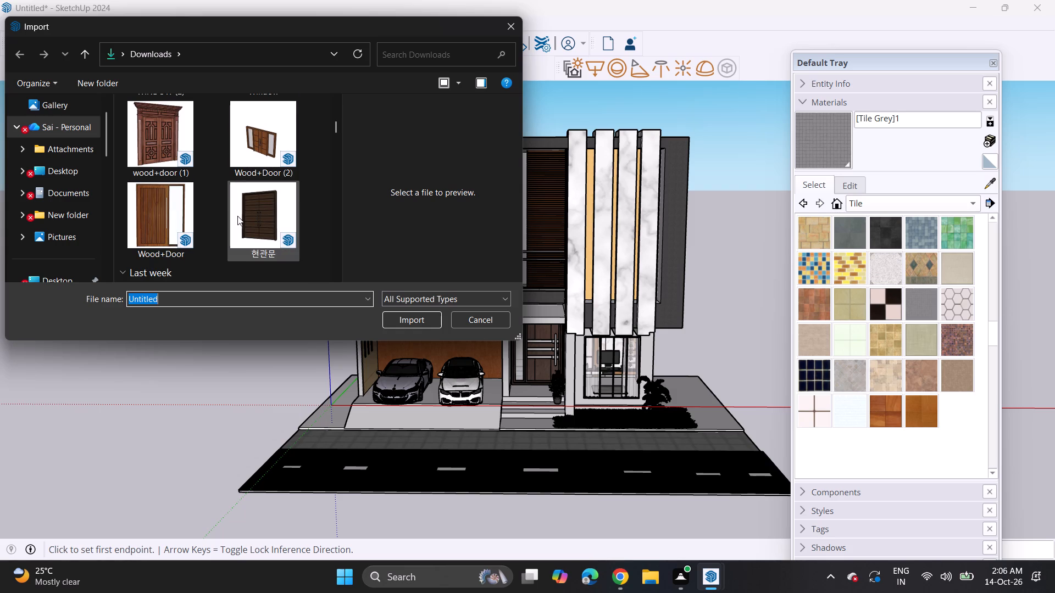
{"action": "scroll", "coordinate": [237, 216], "scroll_direction": "down", "scroll_amount": 4}
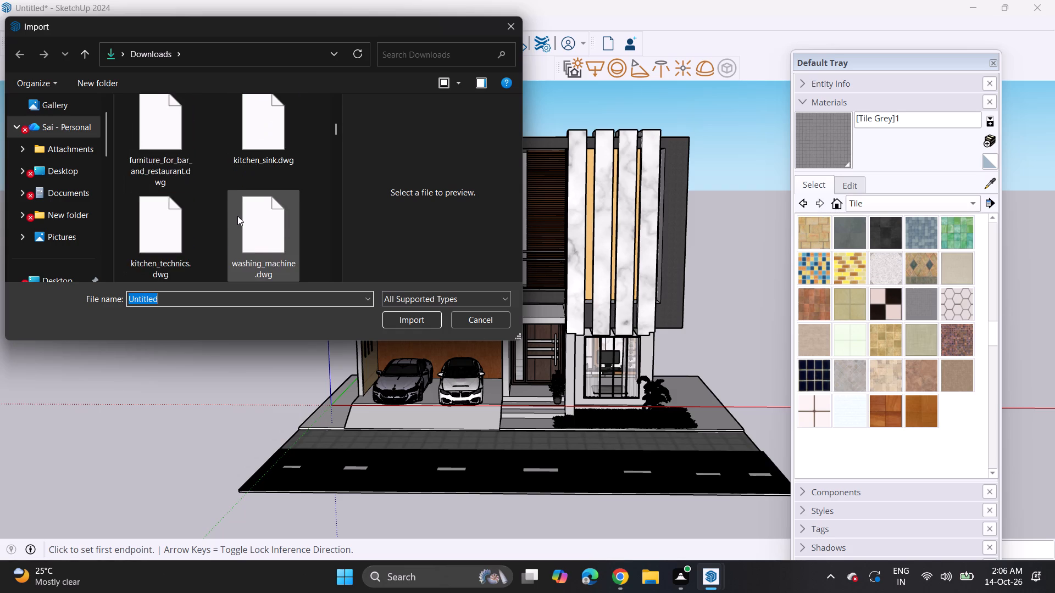
{"action": "scroll", "coordinate": [237, 216], "scroll_direction": "down", "scroll_amount": 9}
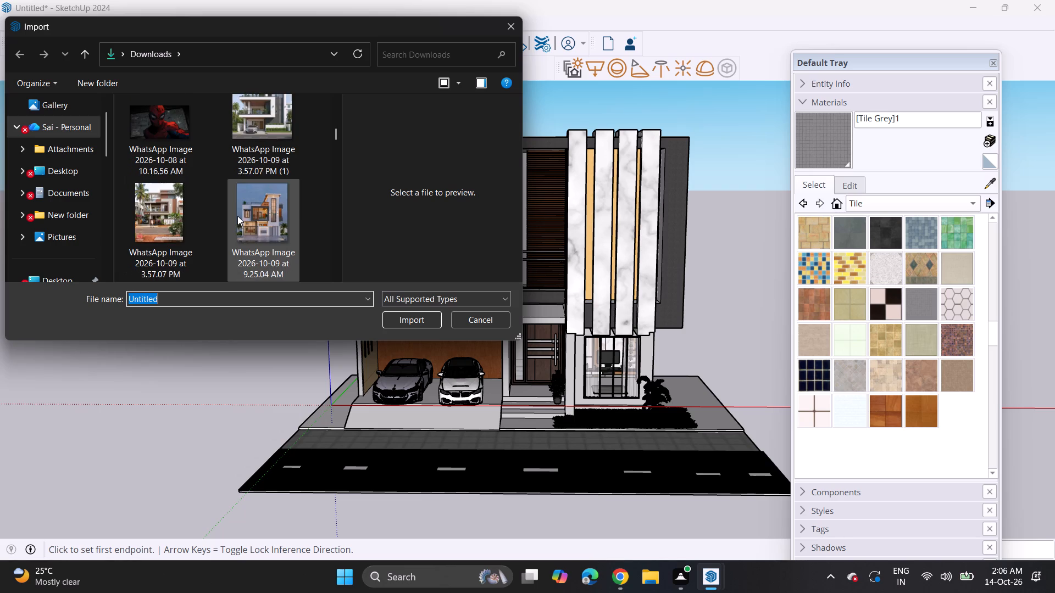
{"action": "scroll", "coordinate": [237, 216], "scroll_direction": "down", "scroll_amount": 4}
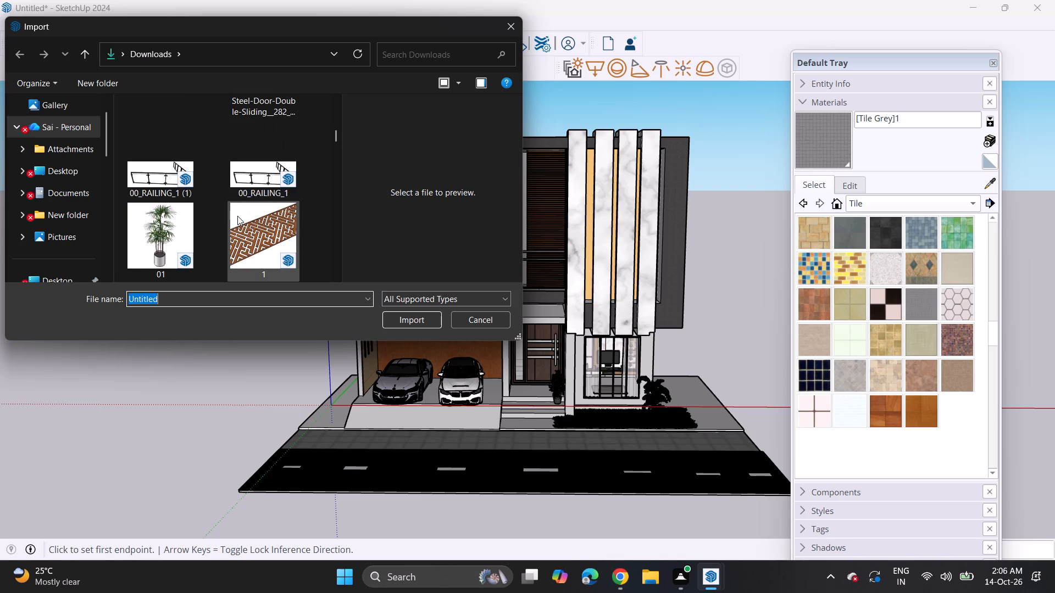
{"action": "scroll", "coordinate": [237, 216], "scroll_direction": "down", "scroll_amount": 10}
{"action": "scroll", "coordinate": [237, 216], "scroll_direction": "up", "scroll_amount": 1}
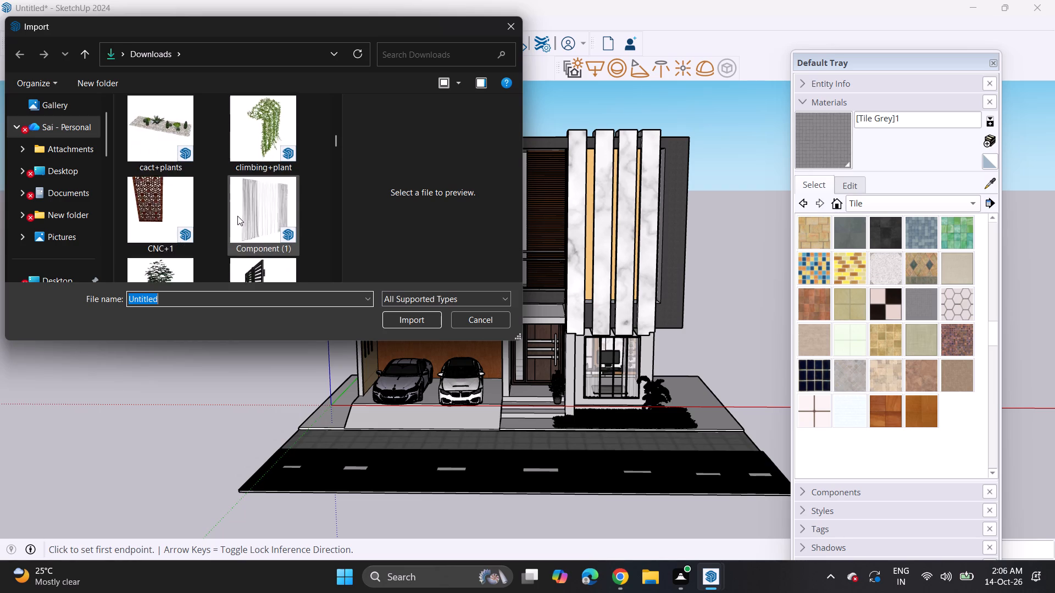
{"action": "scroll", "coordinate": [237, 216], "scroll_direction": "down", "scroll_amount": 9}
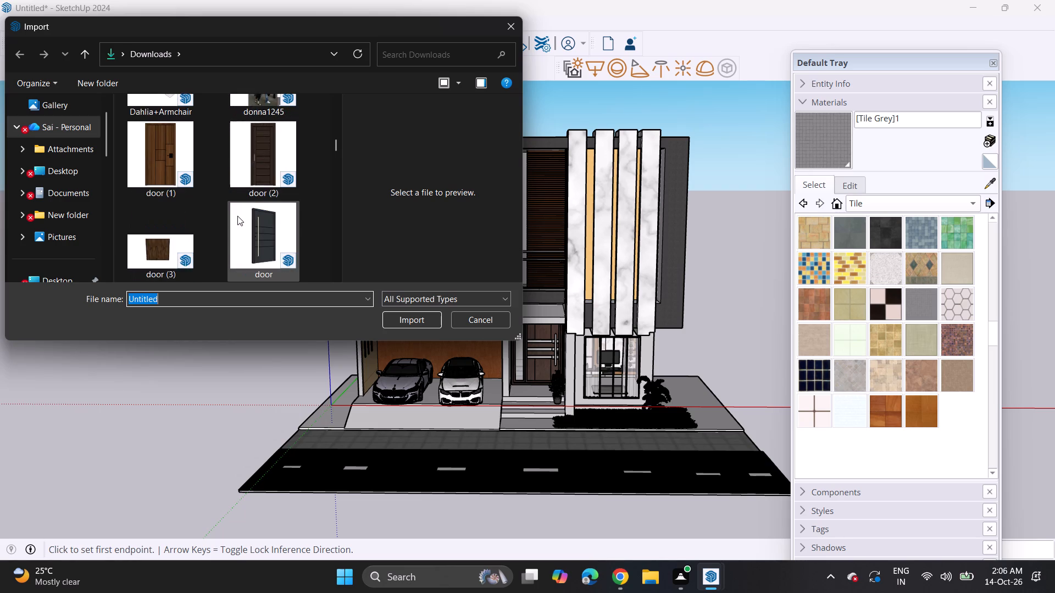
{"action": "scroll", "coordinate": [237, 216], "scroll_direction": "down", "scroll_amount": 8}
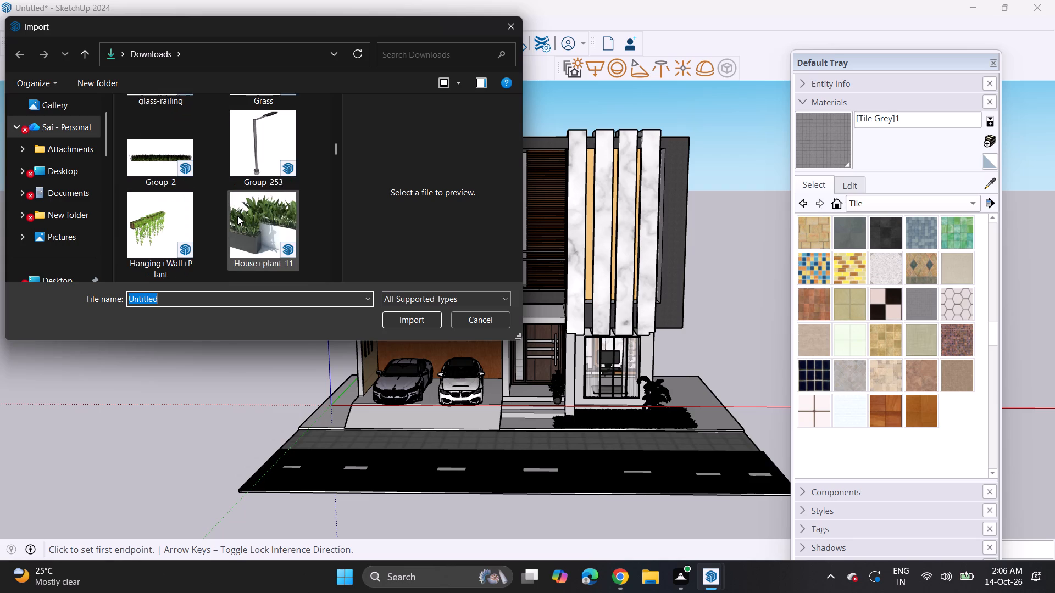
{"action": "scroll", "coordinate": [237, 216], "scroll_direction": "down", "scroll_amount": 5}
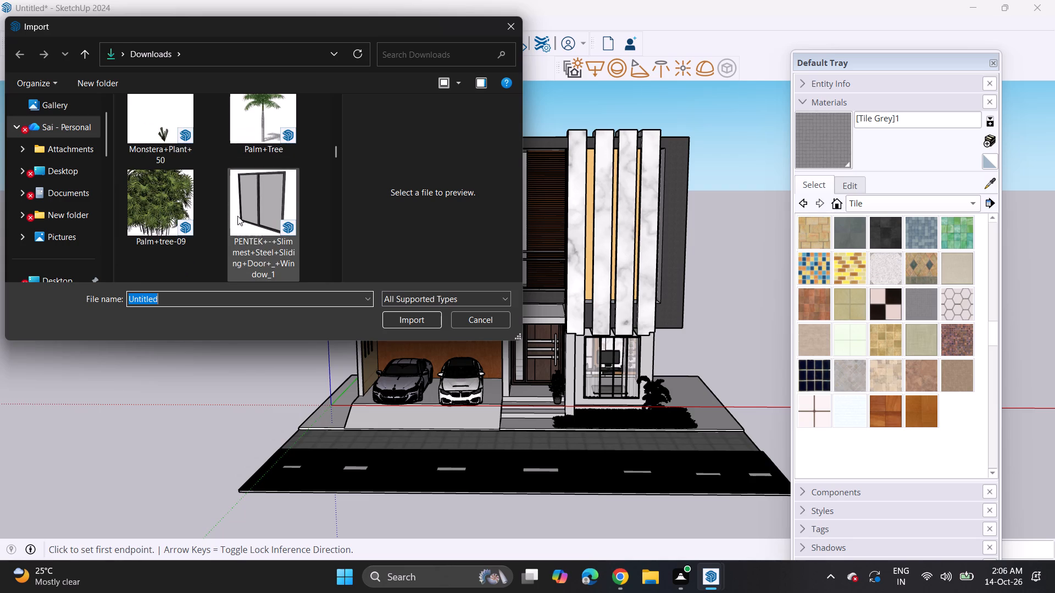
{"action": "left_click", "coordinate": [252, 113]}
{"action": "left_click", "coordinate": [425, 318]}
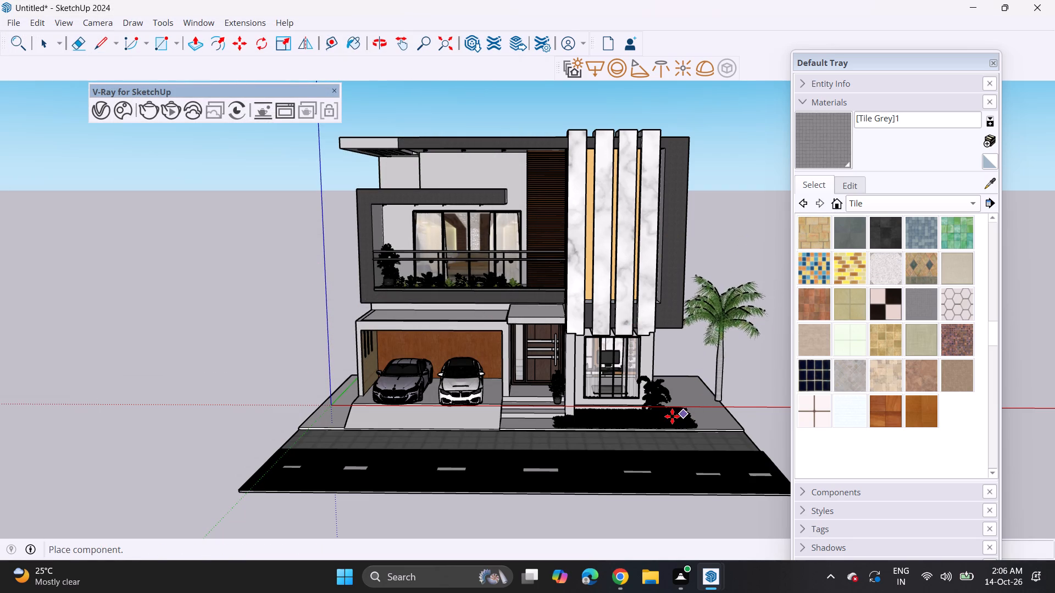
{"action": "left_click", "coordinate": [623, 414]}
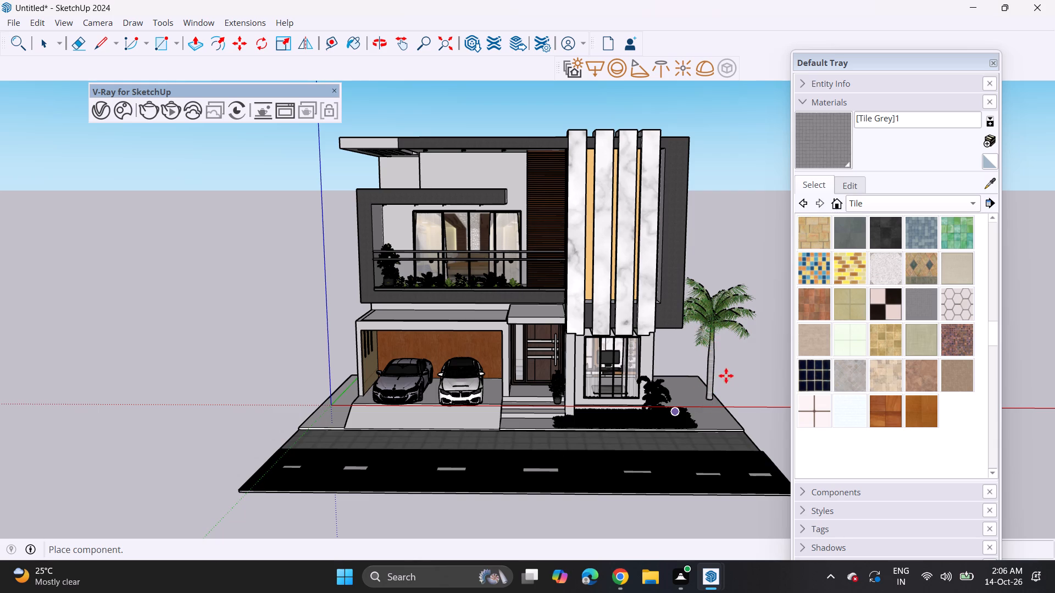
{"action": "left_click", "coordinate": [713, 354]}
Move the palm tree back onto the slab extension beside the marble-fin end of the villa.
{"action": "key", "text": "space"}
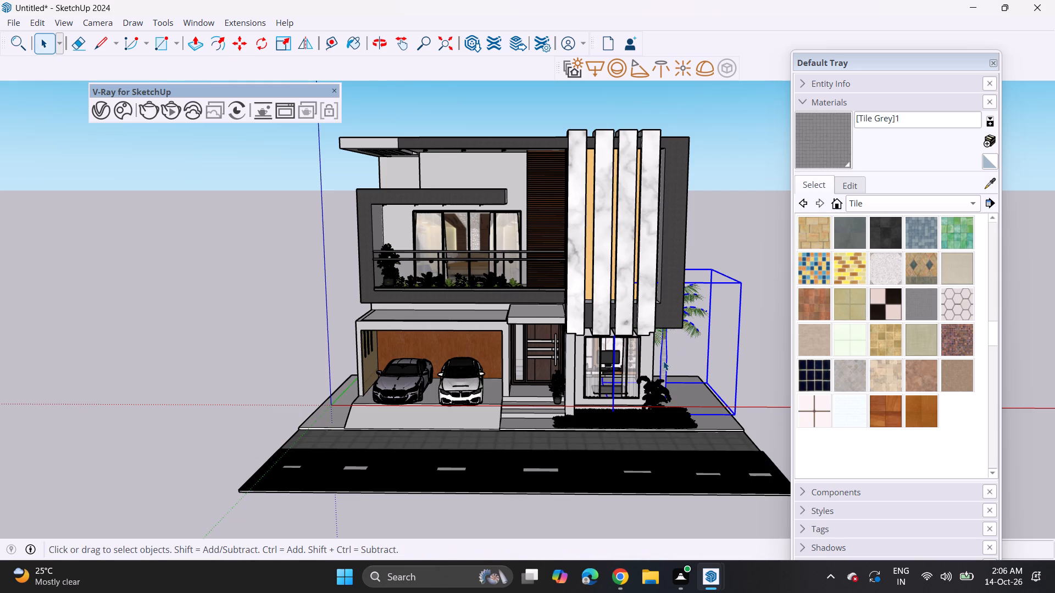
{"action": "key", "text": "m"}
{"action": "left_click", "coordinate": [661, 366]}
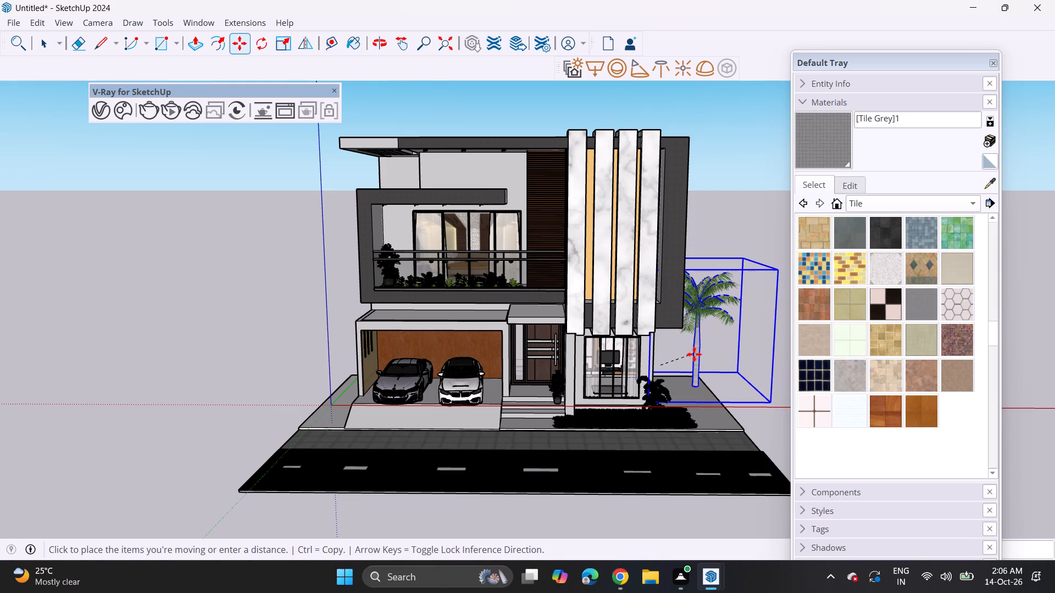
{"action": "left_click", "coordinate": [694, 354]}
Copy the palm tree on the marble-fin side slab and shift the copy forward of the original.
{"action": "left_click", "coordinate": [695, 370]}
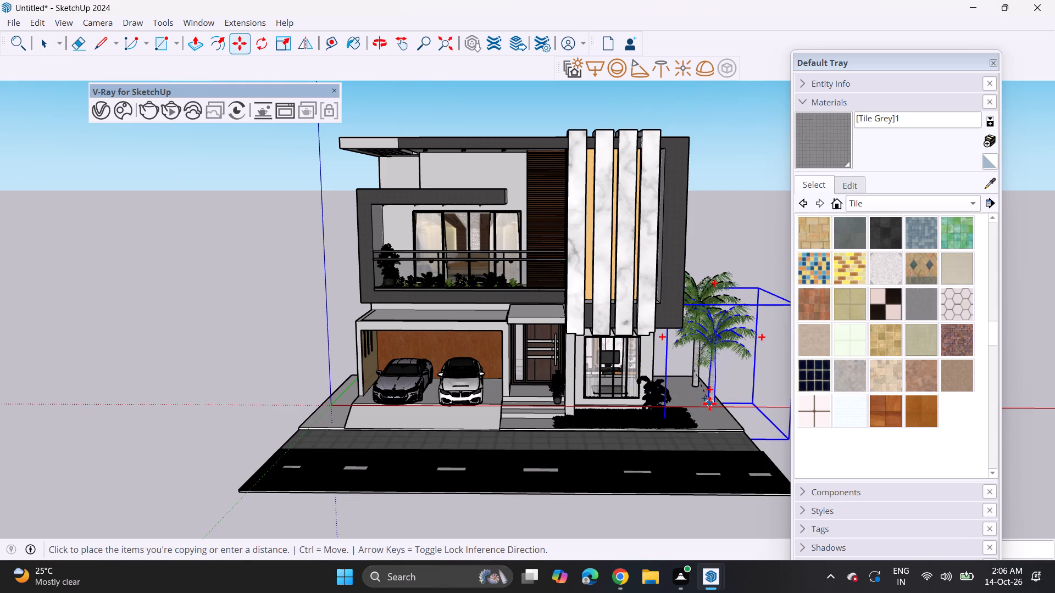
{"action": "left_click", "coordinate": [719, 370]}
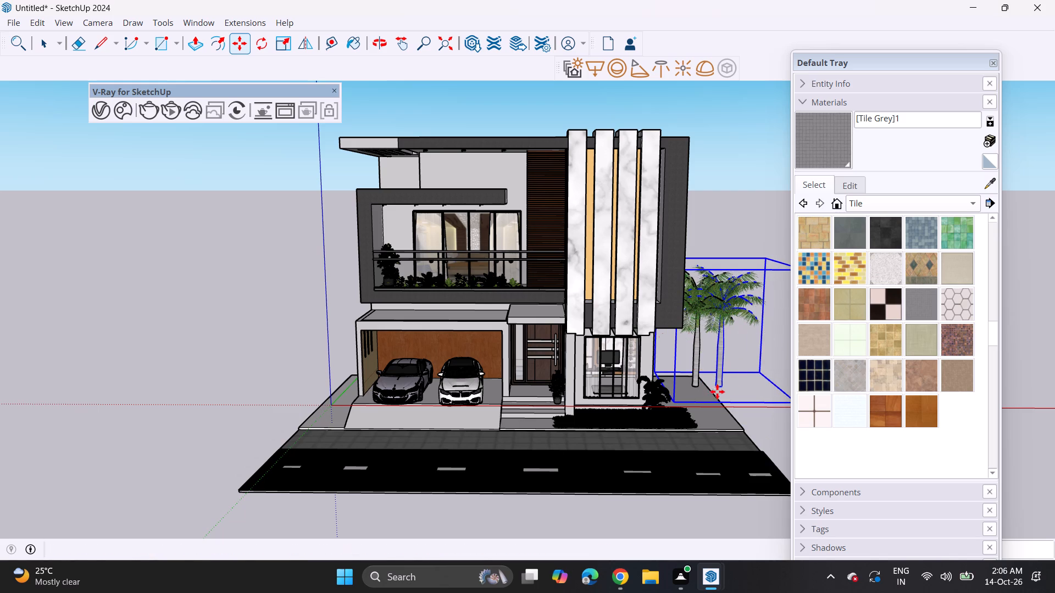
{"action": "left_click", "coordinate": [719, 388]}
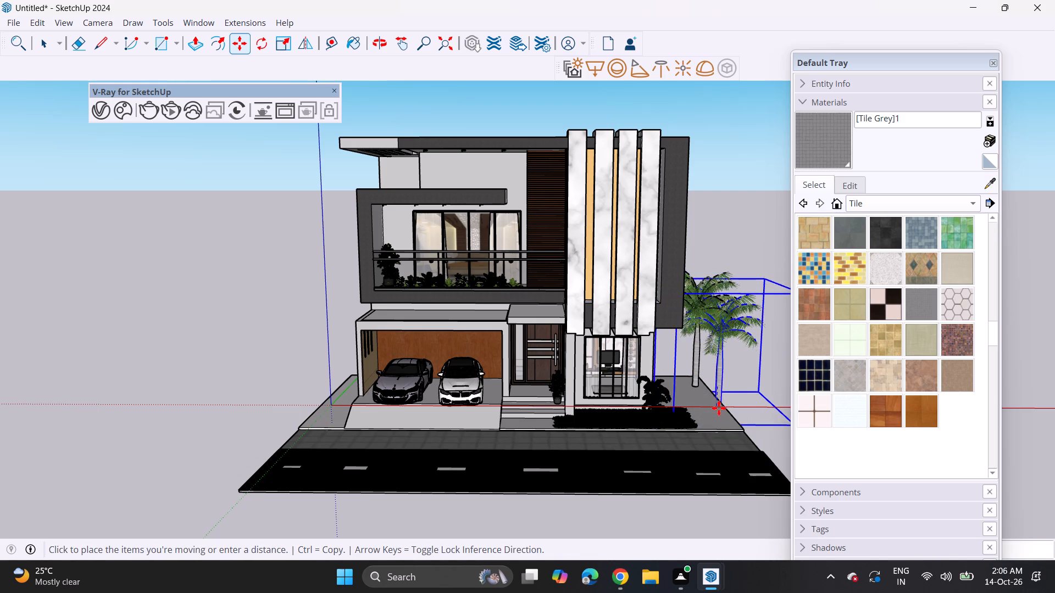
{"action": "left_click", "coordinate": [708, 407]}
Copy the palm twice onto the garage-side slab extension, one near the front and one further back along the wall.
{"action": "left_click", "coordinate": [710, 411]}
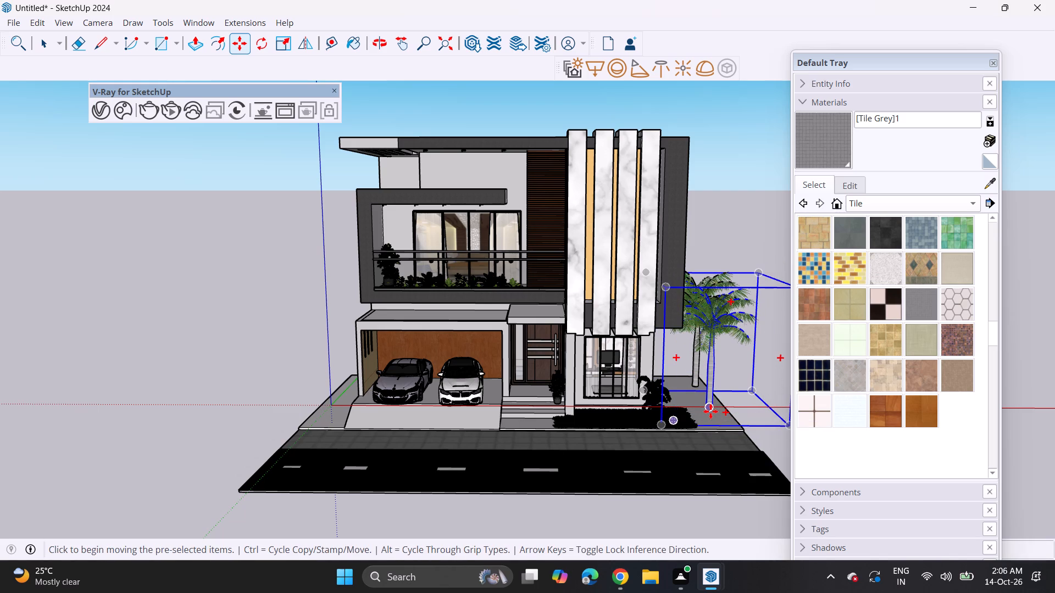
{"action": "middle_click_drag", "start_coordinate": [464, 381], "coordinate": [639, 412], "text": "shift"}
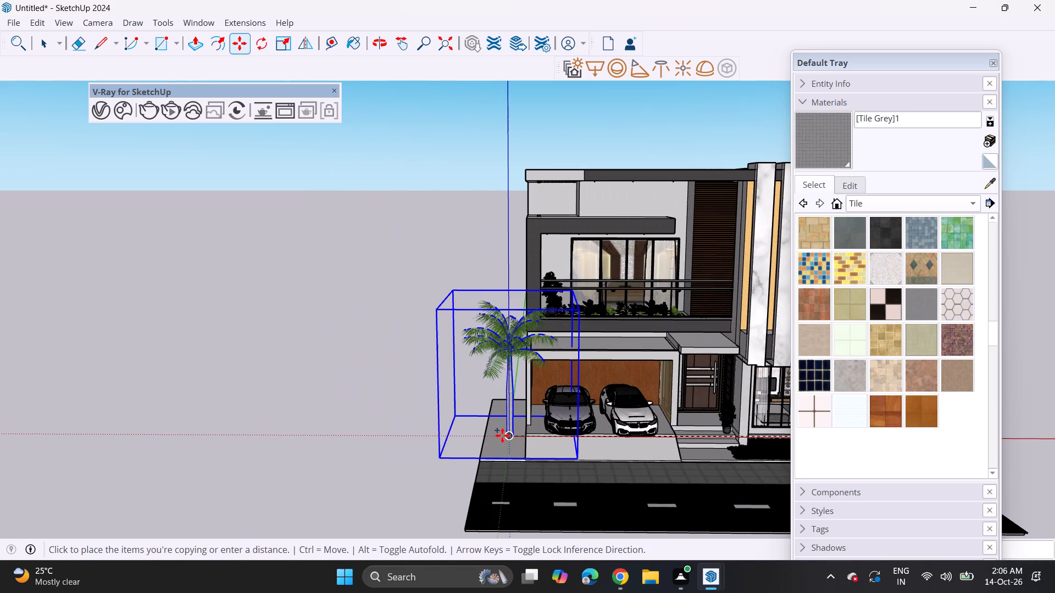
{"action": "left_click", "coordinate": [496, 434]}
{"action": "left_click", "coordinate": [498, 433]}
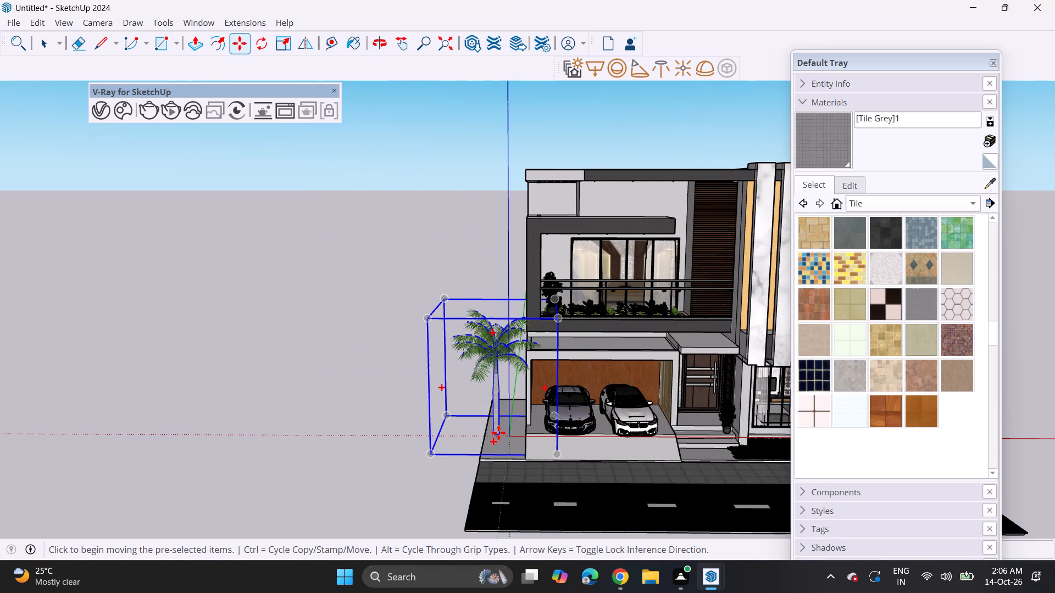
{"action": "middle_click_drag", "start_coordinate": [501, 404], "coordinate": [708, 432]}
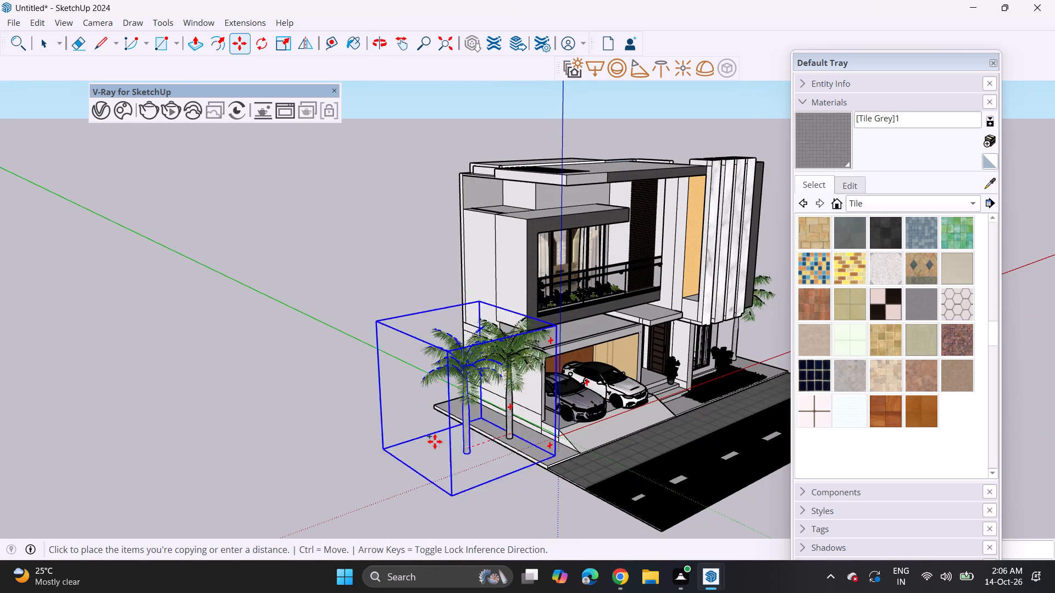
{"action": "left_click", "coordinate": [462, 409]}
Examine the palm placement on both sides of the villa from the front.
{"action": "middle_click_drag", "start_coordinate": [564, 394], "coordinate": [362, 378]}
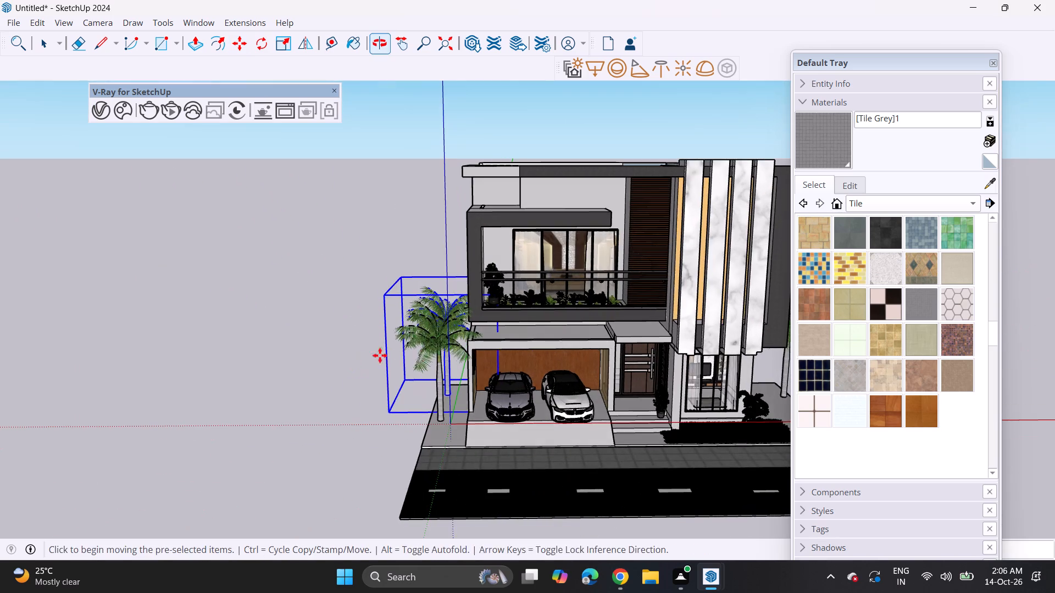
{"action": "middle_click_drag", "start_coordinate": [504, 361], "coordinate": [398, 412], "text": "shift"}
{"action": "scroll", "coordinate": [429, 395], "scroll_direction": "up", "scroll_amount": 2}
{"action": "middle_click_drag", "start_coordinate": [437, 397], "coordinate": [429, 352]}
{"action": "scroll", "coordinate": [429, 352], "scroll_direction": "up", "scroll_amount": 1}
{"action": "scroll", "coordinate": [429, 352], "scroll_direction": "down", "scroll_amount": 4}
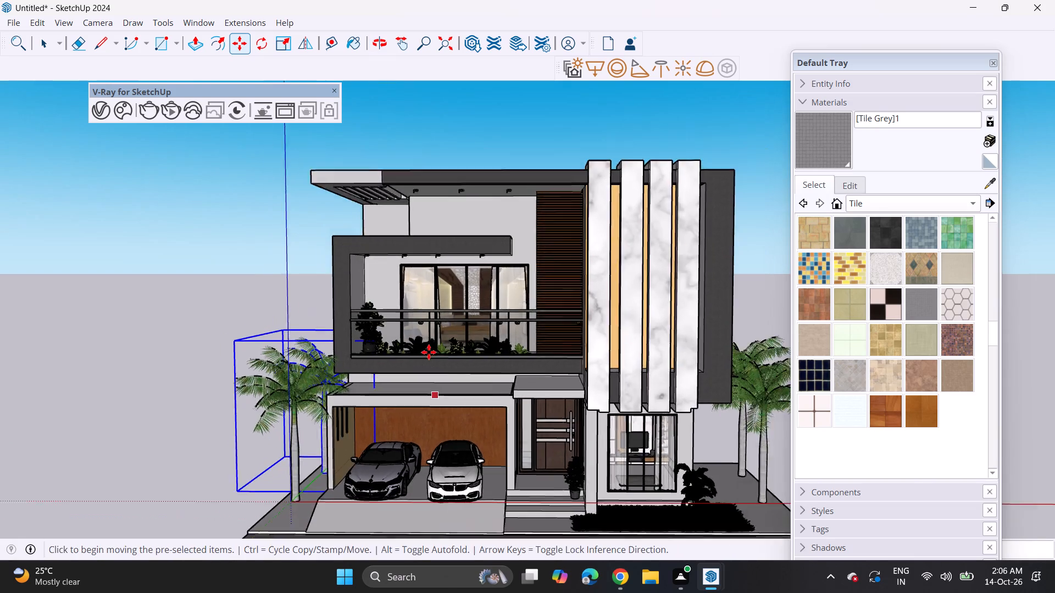
{"action": "middle_click_drag", "start_coordinate": [439, 383], "coordinate": [418, 317], "text": "shift"}
{"action": "scroll", "coordinate": [418, 317], "scroll_direction": "down", "scroll_amount": 3}
{"action": "middle_click_drag", "start_coordinate": [418, 317], "coordinate": [424, 374]}
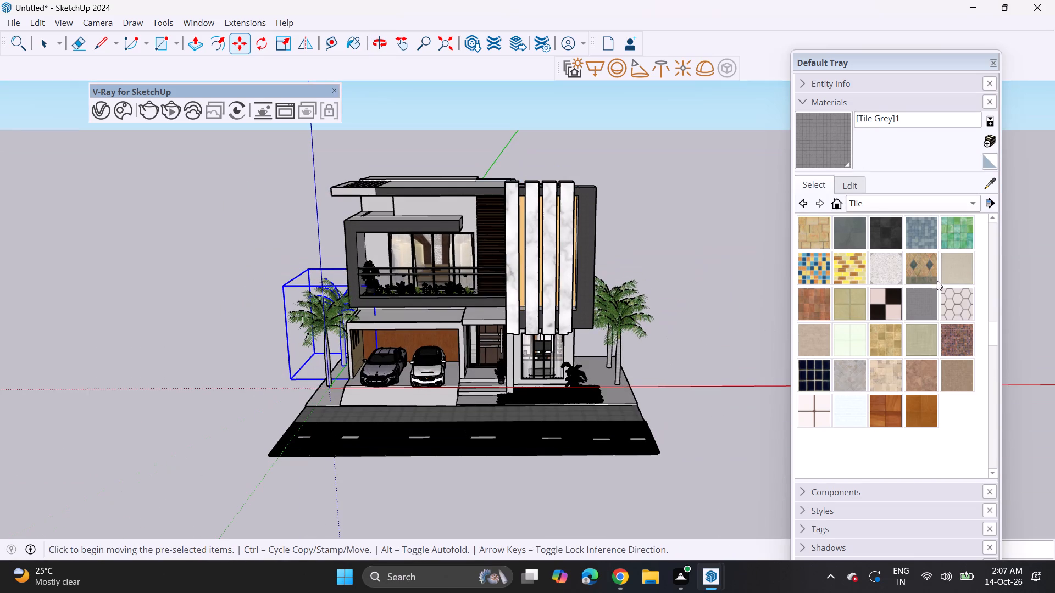
Paint the slab extensions on both sides of the villa with Color M01 from the Colors collection.
{"action": "left_click", "coordinate": [857, 204]}
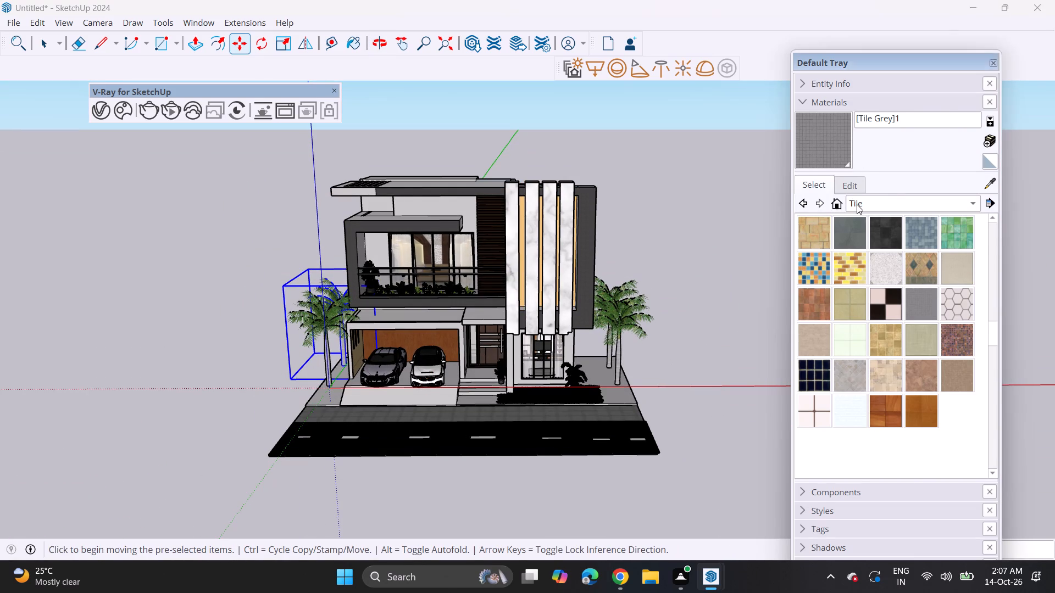
{"action": "left_click", "coordinate": [878, 92]}
{"action": "scroll", "coordinate": [867, 439], "scroll_direction": "down", "scroll_amount": 9}
{"action": "scroll", "coordinate": [862, 383], "scroll_direction": "down", "scroll_amount": 2}
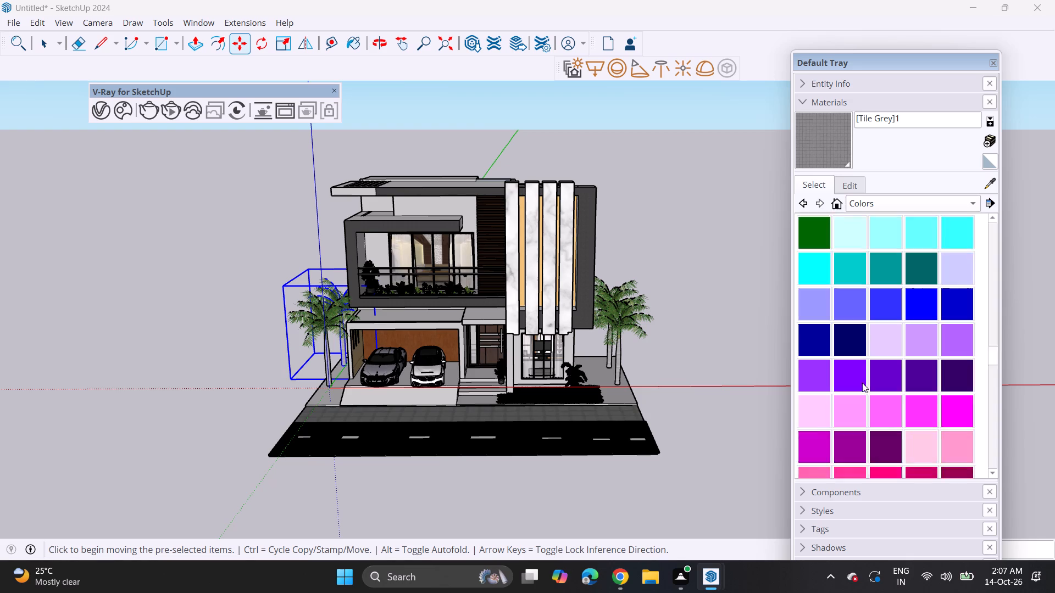
{"action": "scroll", "coordinate": [862, 383], "scroll_direction": "down", "scroll_amount": 7}
{"action": "left_click", "coordinate": [899, 302]}
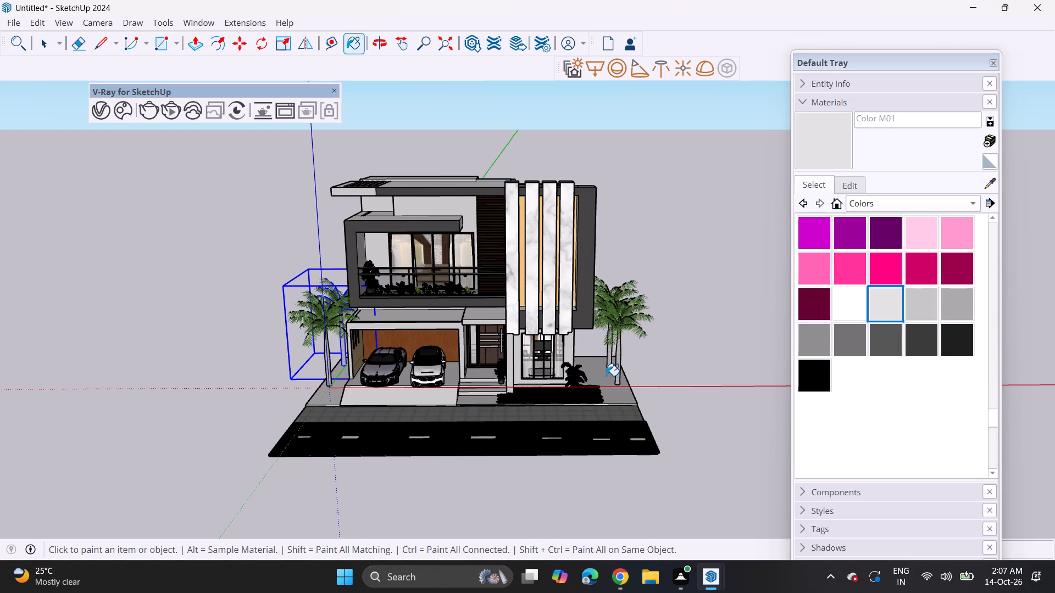
{"action": "left_click", "coordinate": [599, 379]}
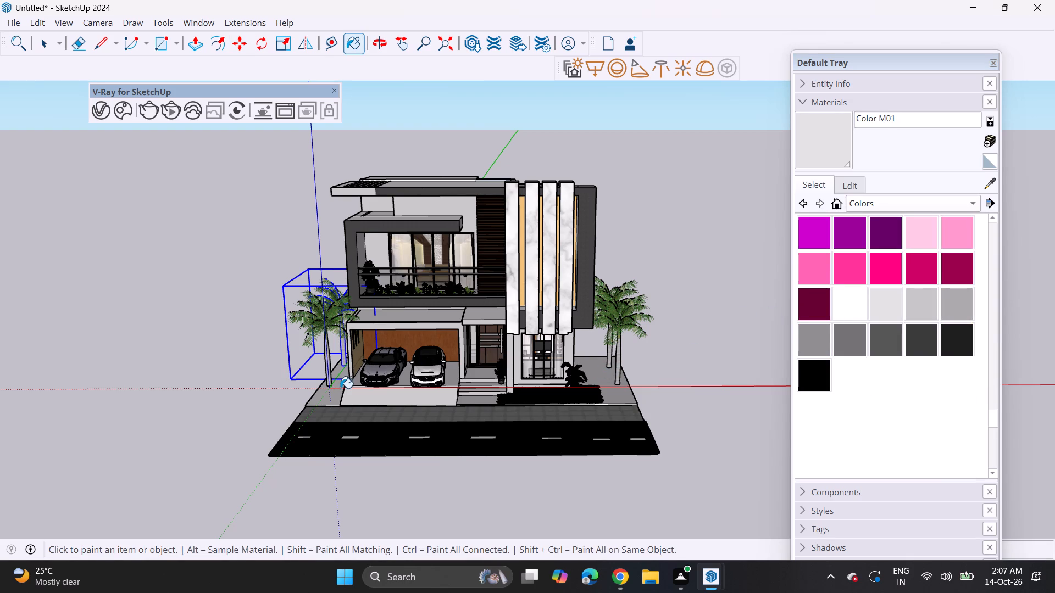
{"action": "left_click", "coordinate": [339, 385]}
Apply the grass image "download" from the Downloads folder as the texture of the Color M01 material.
{"action": "left_click", "coordinate": [851, 181]}
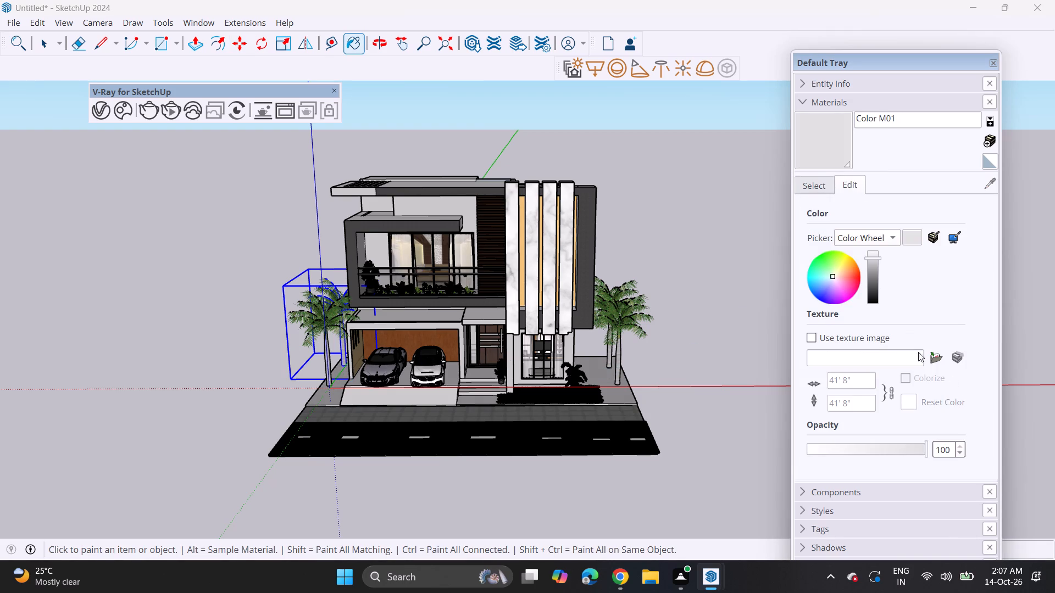
{"action": "left_click", "coordinate": [935, 359]}
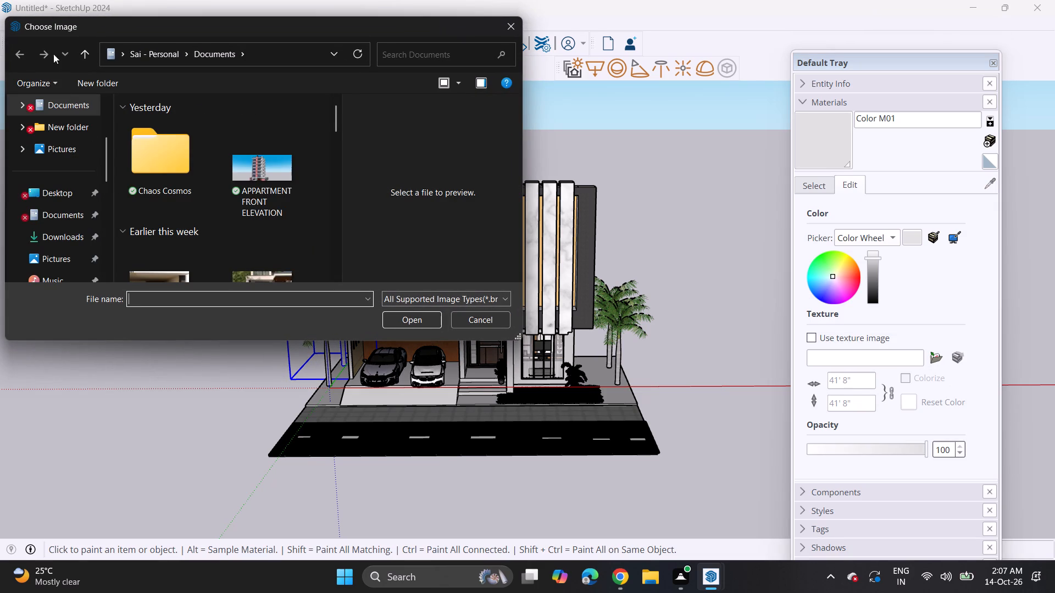
{"action": "scroll", "coordinate": [216, 158], "scroll_direction": "down", "scroll_amount": 8}
{"action": "scroll", "coordinate": [62, 191], "scroll_direction": "down", "scroll_amount": 1}
{"action": "left_click", "coordinate": [55, 161]}
{"action": "scroll", "coordinate": [223, 175], "scroll_direction": "down", "scroll_amount": 4}
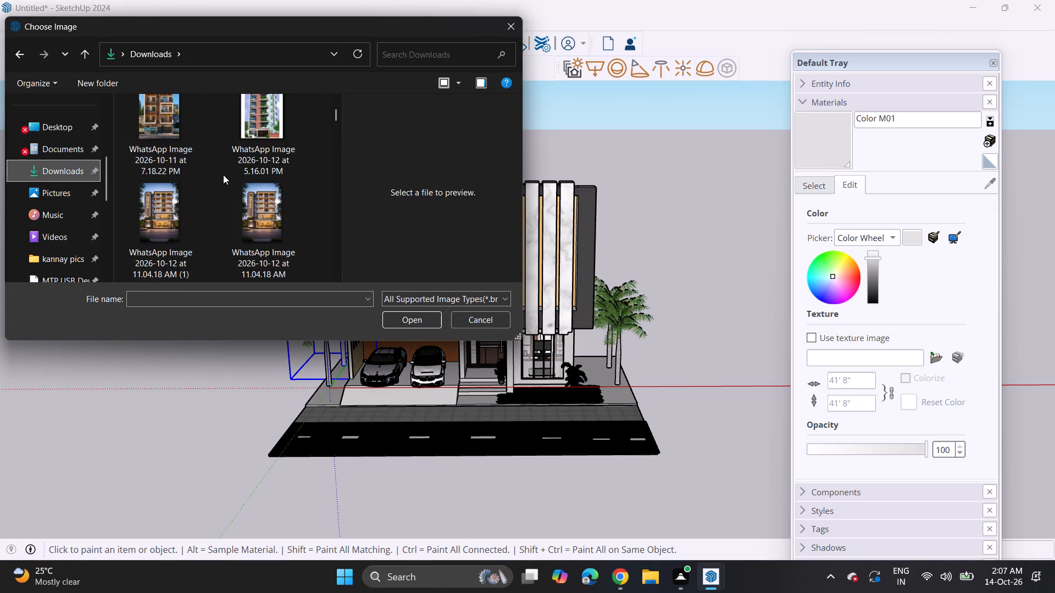
{"action": "scroll", "coordinate": [223, 175], "scroll_direction": "down", "scroll_amount": 5}
{"action": "left_click", "coordinate": [251, 127]}
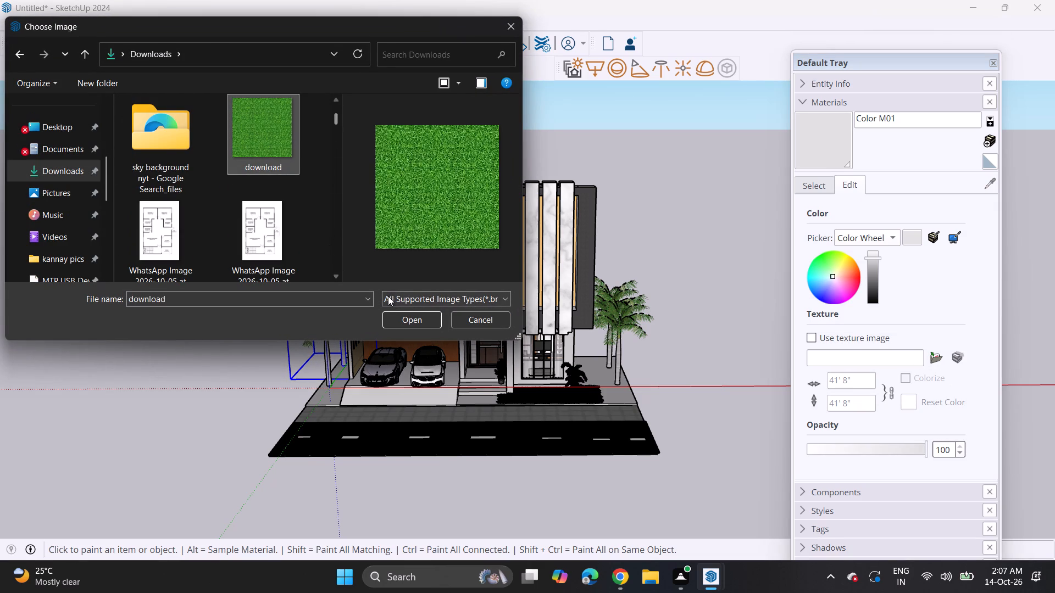
{"action": "left_click", "coordinate": [402, 320]}
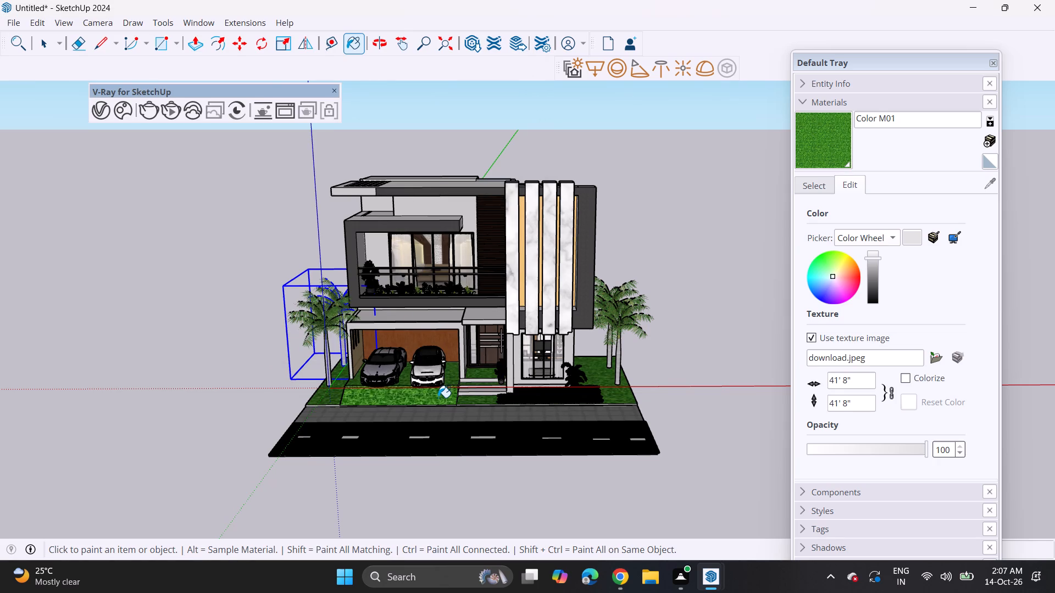
Sample the default material from the facade and repaint the driveway, garage floor, entrance porch and front steps with it.
{"action": "scroll", "coordinate": [438, 398], "scroll_direction": "up", "scroll_amount": 3}
{"action": "middle_click_drag", "start_coordinate": [431, 398], "coordinate": [521, 422]}
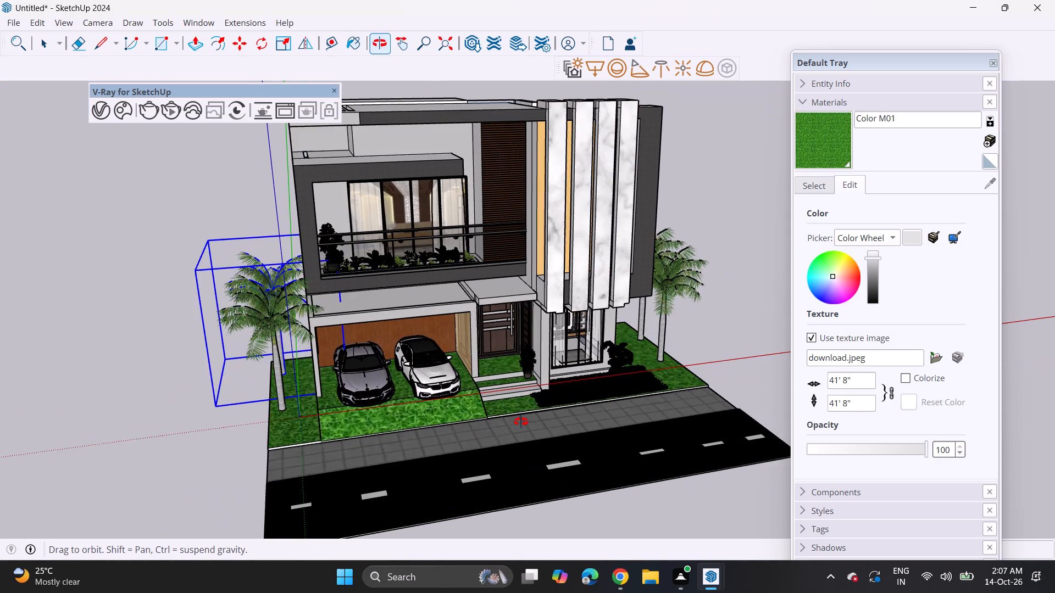
{"action": "middle_click_drag", "start_coordinate": [521, 422], "coordinate": [523, 422]}
{"action": "scroll", "coordinate": [558, 413], "scroll_direction": "up", "scroll_amount": 1}
{"action": "left_click", "coordinate": [989, 186]}
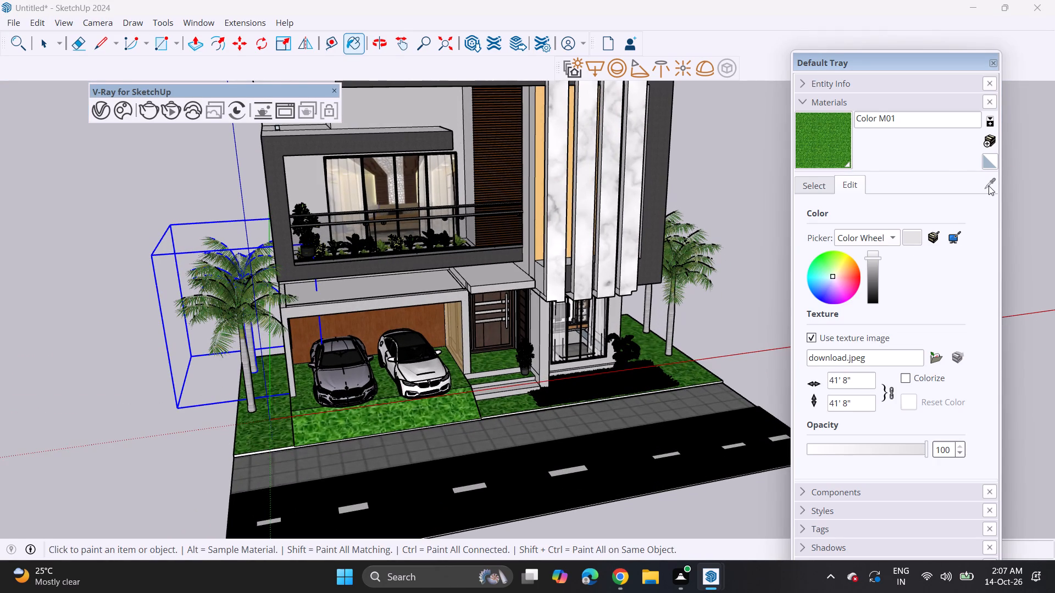
{"action": "left_click", "coordinate": [823, 184]}
{"action": "left_click", "coordinate": [991, 182]}
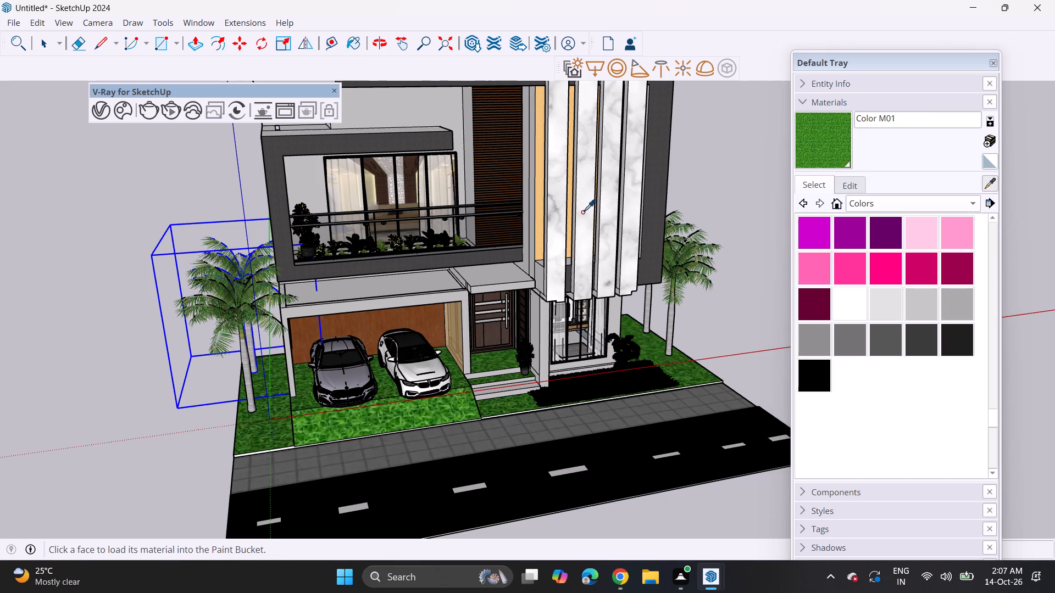
{"action": "left_click", "coordinate": [531, 247]}
{"action": "left_click", "coordinate": [463, 394]}
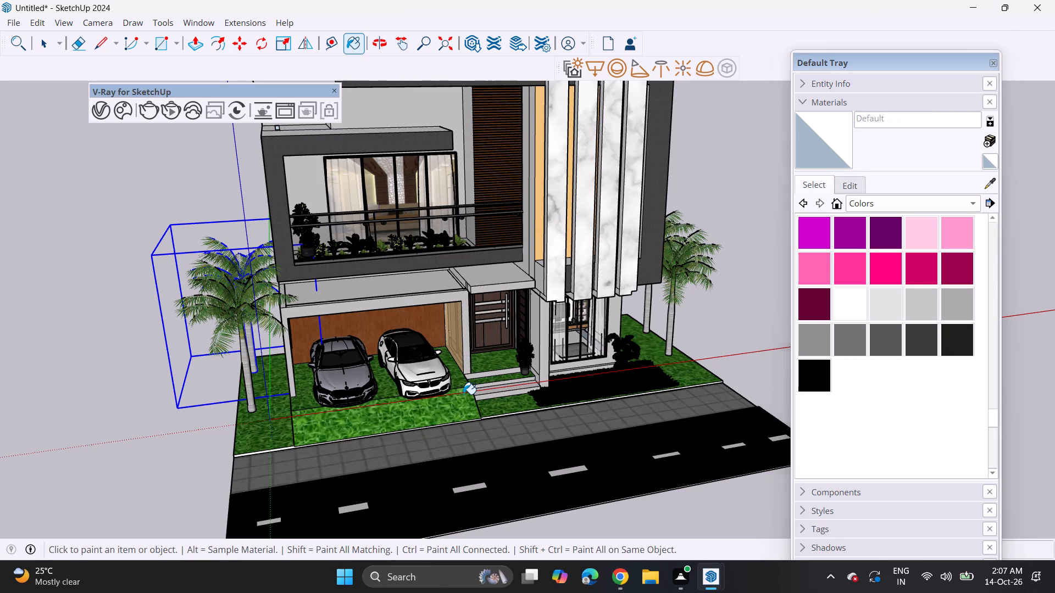
{"action": "left_click", "coordinate": [459, 384]}
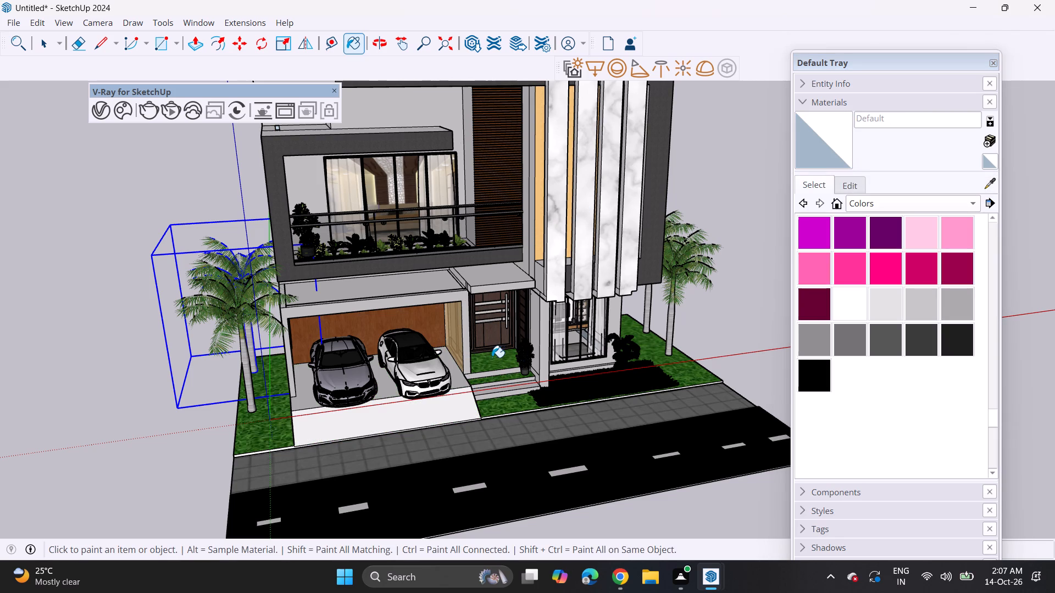
{"action": "left_click", "coordinate": [492, 357]}
{"action": "left_click", "coordinate": [502, 379]}
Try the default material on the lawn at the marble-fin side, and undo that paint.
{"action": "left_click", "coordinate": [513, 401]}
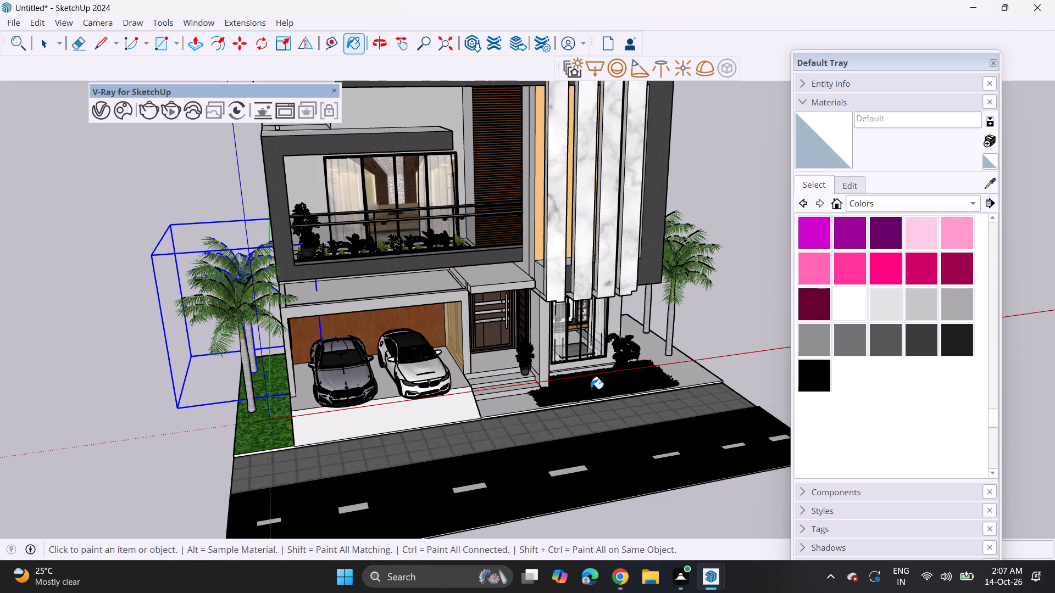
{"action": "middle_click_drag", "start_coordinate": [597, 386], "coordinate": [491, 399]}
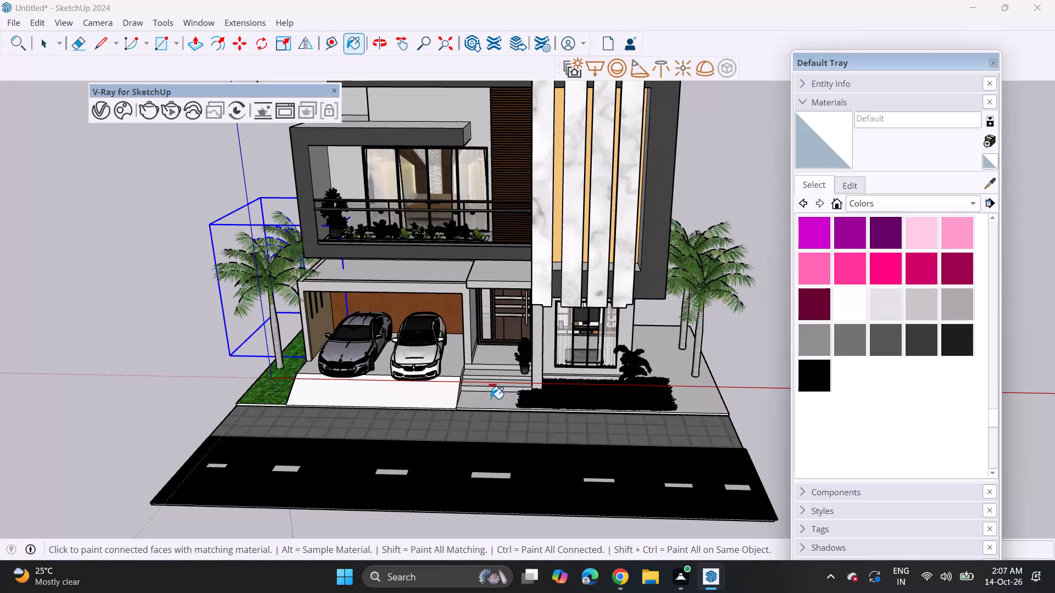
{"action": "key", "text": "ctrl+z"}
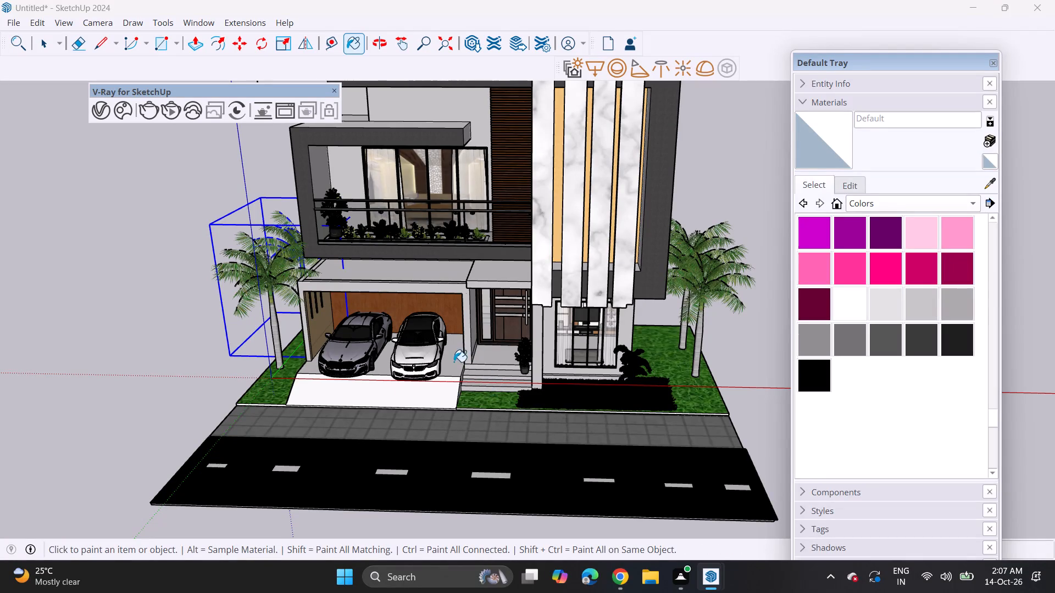
Move the front palm on the garage side forward, closer to the footpath.
{"action": "middle_click_drag", "start_coordinate": [454, 362], "coordinate": [454, 287]}
{"action": "middle_click_drag", "start_coordinate": [468, 317], "coordinate": [468, 259]}
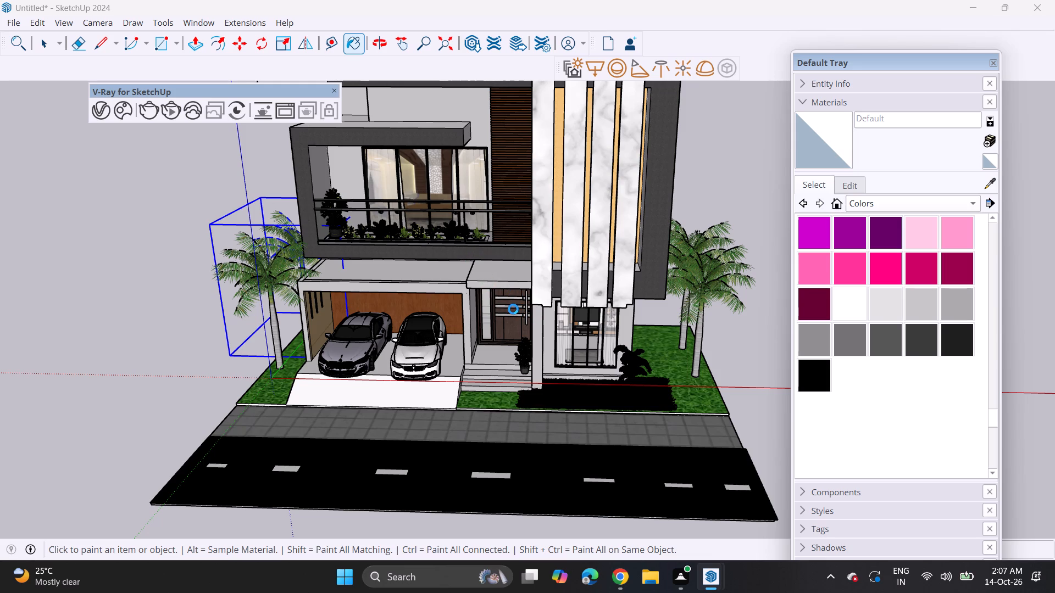
{"action": "scroll", "coordinate": [501, 309], "scroll_direction": "down", "scroll_amount": 4}
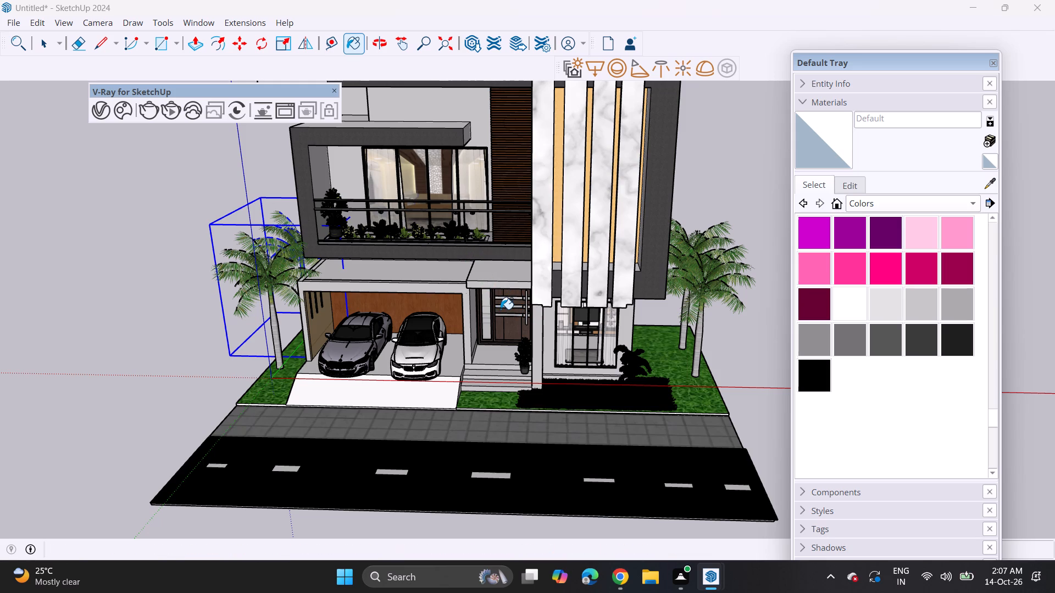
{"action": "key", "text": "space"}
{"action": "left_click", "coordinate": [315, 337]}
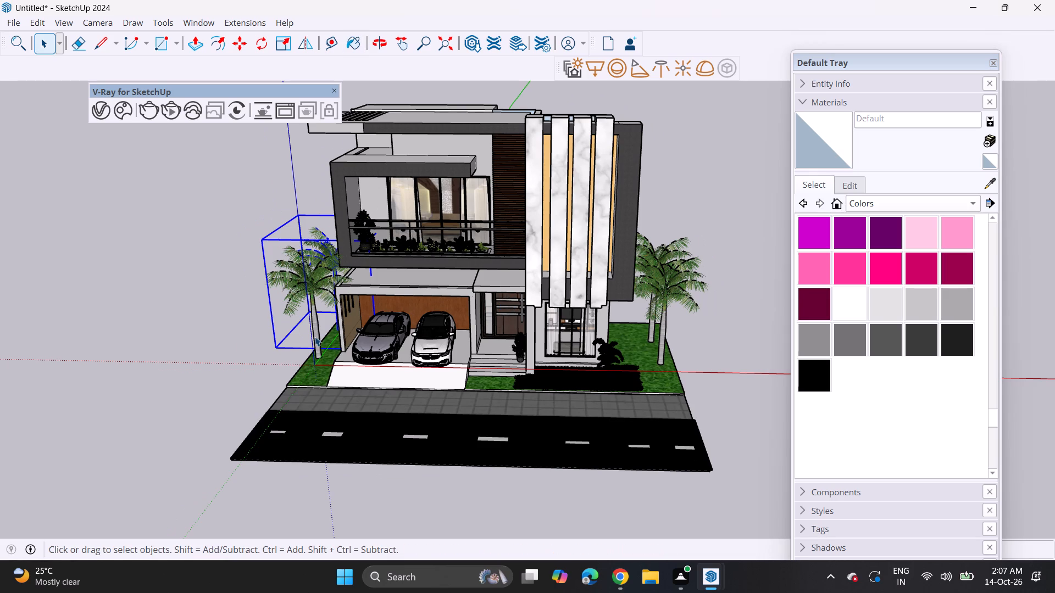
{"action": "key", "text": "m"}
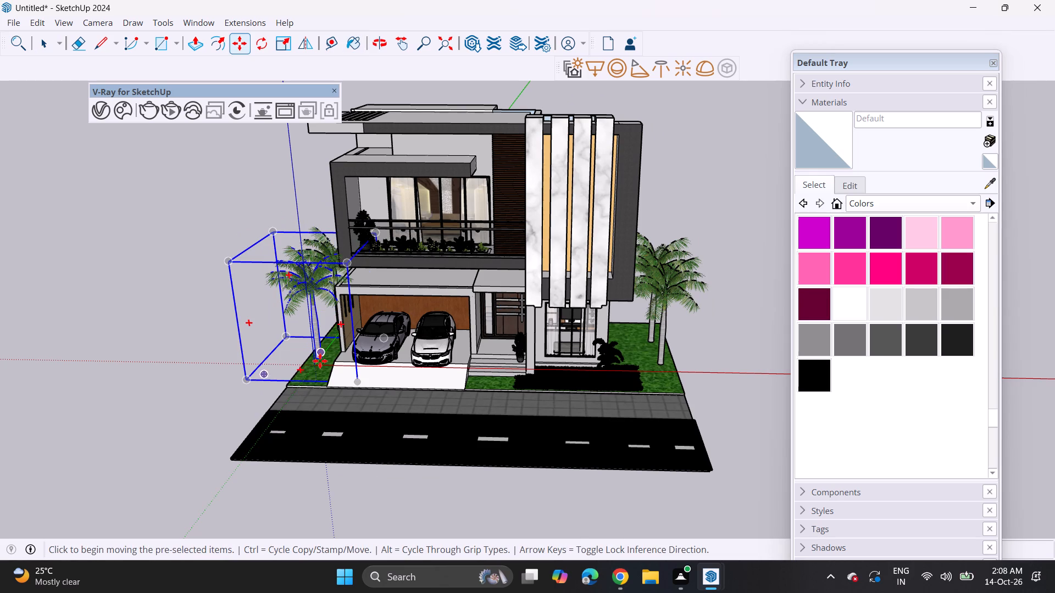
{"action": "left_click", "coordinate": [320, 361]}
{"action": "left_click", "coordinate": [307, 379]}
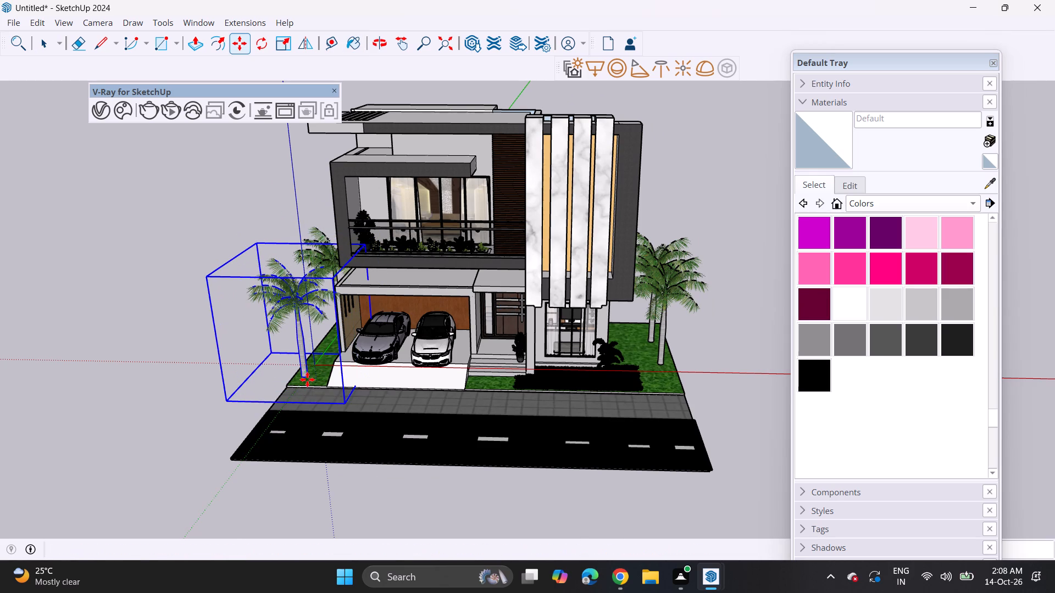
Move the front palm on the marble-fin side forward, closer to the footpath.
{"action": "key", "text": "space"}
{"action": "left_click", "coordinate": [665, 337]}
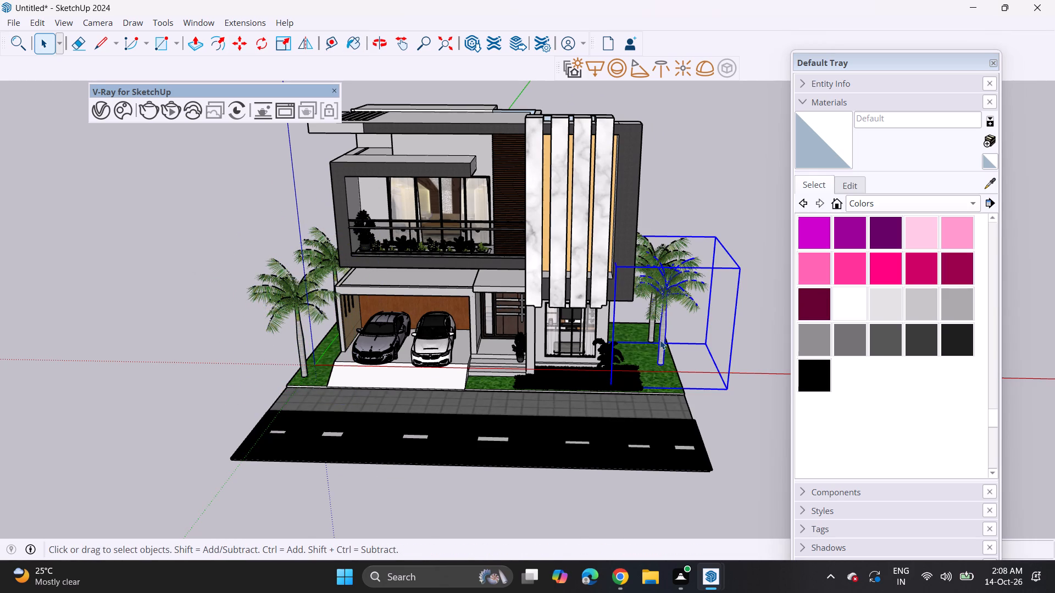
{"action": "key", "text": "m"}
{"action": "left_click", "coordinate": [659, 367]}
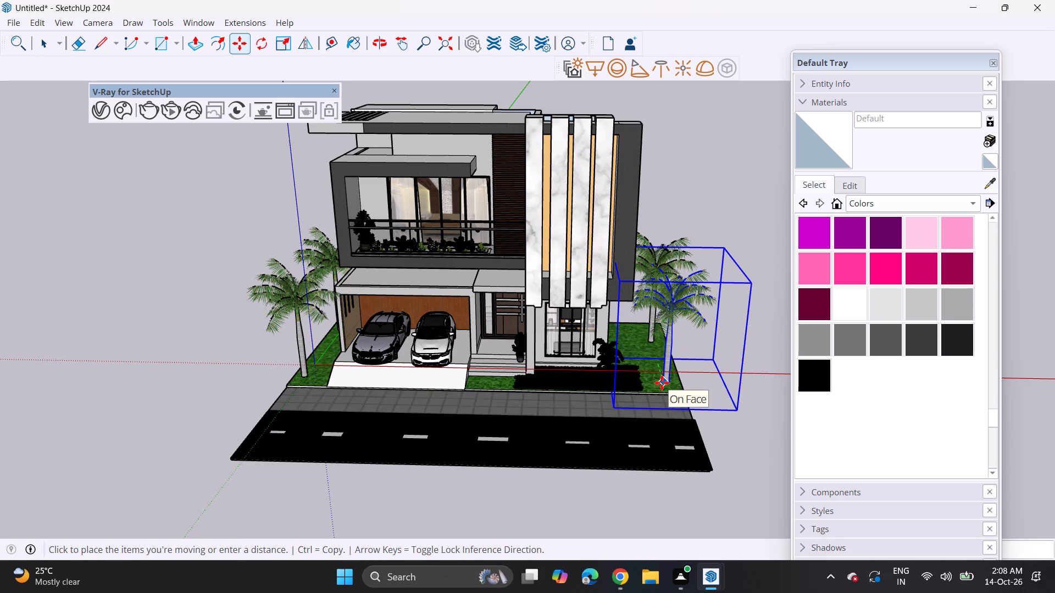
{"action": "left_click", "coordinate": [662, 383]}
Delete the rear palm tree on both sides of the villa.
{"action": "middle_click_drag", "start_coordinate": [667, 270], "coordinate": [621, 344]}
{"action": "key", "text": "space"}
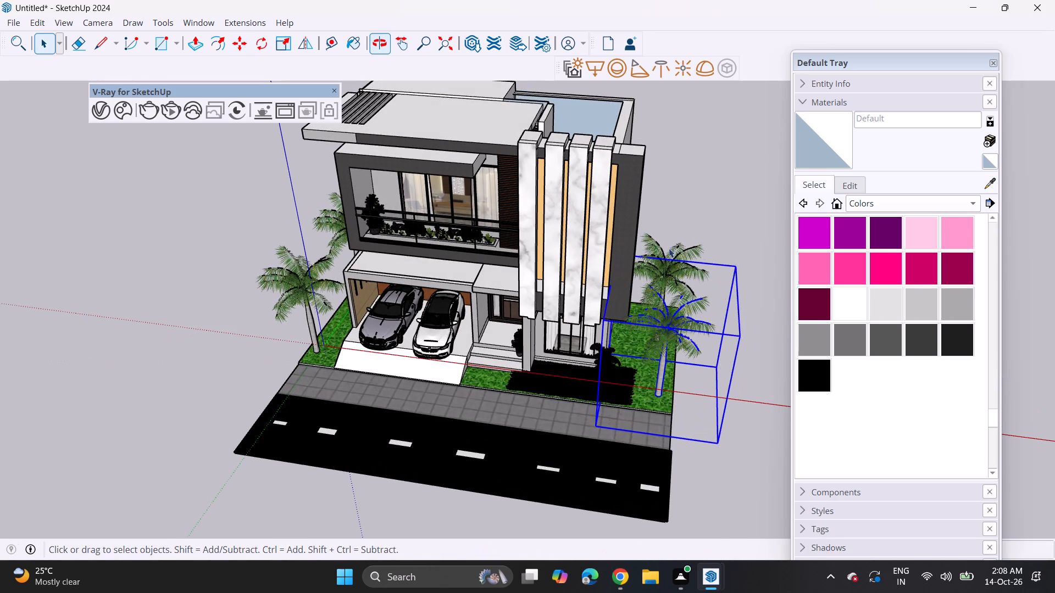
{"action": "left_click", "coordinate": [667, 265]}
{"action": "key", "text": "Delete"}
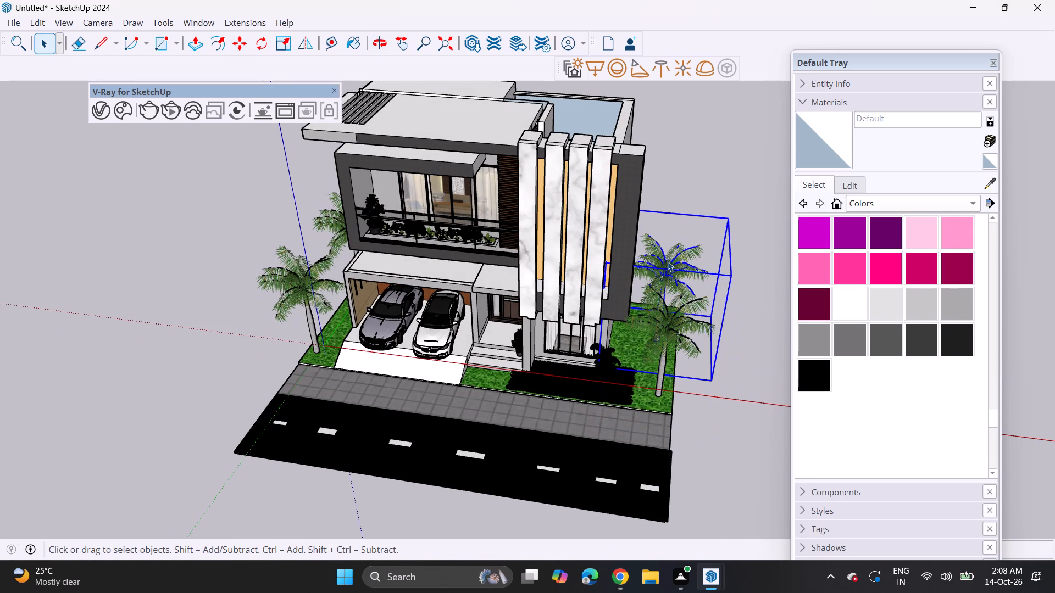
{"action": "left_click", "coordinate": [334, 228]}
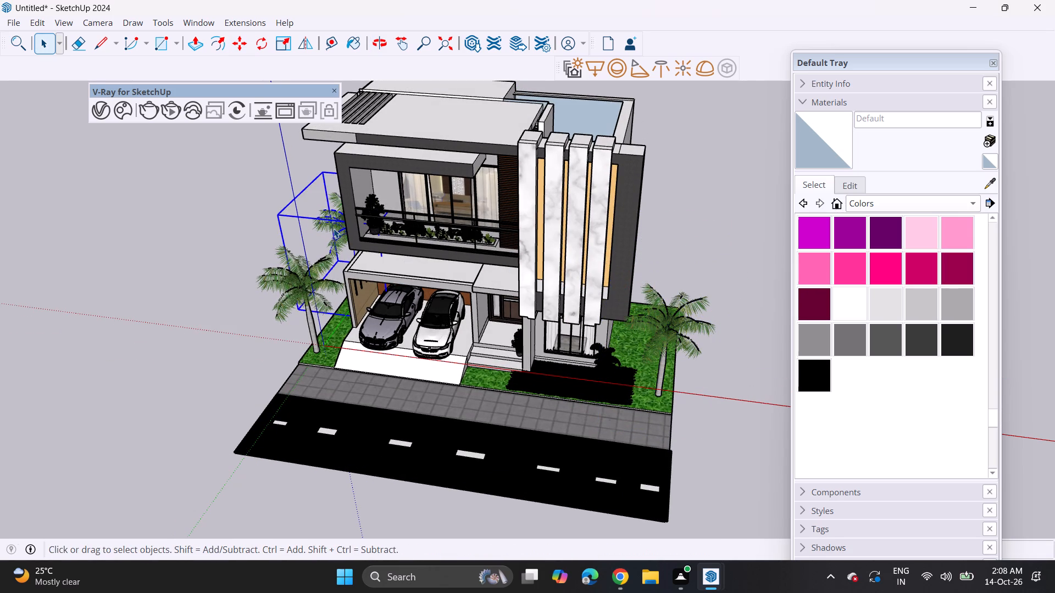
{"action": "key", "text": "Delete"}
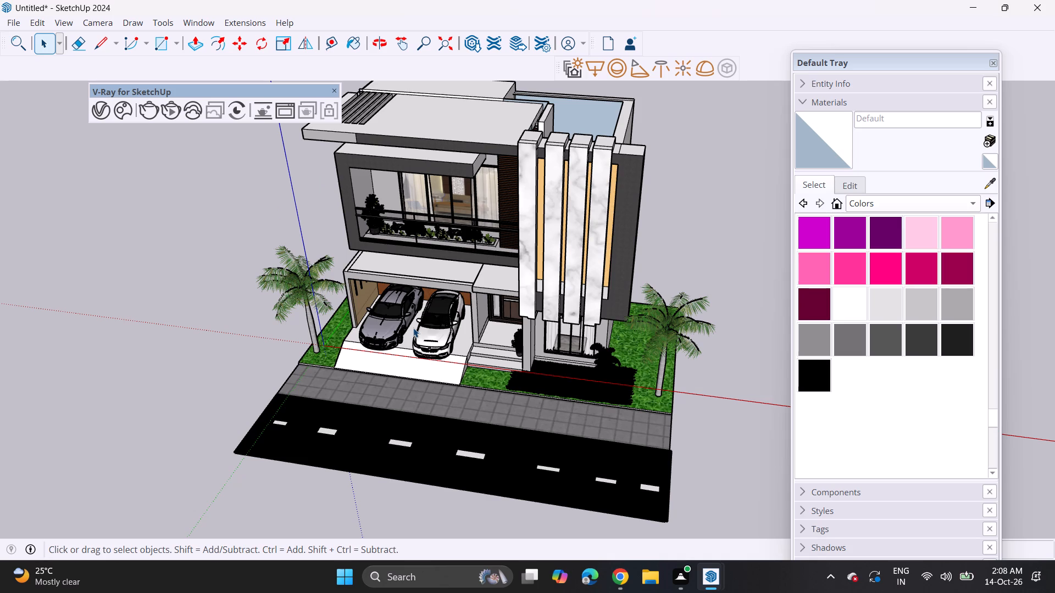
Extend both lawn edge faces on the marble-fin side outward by the same distance with Push/Pull.
{"action": "scroll", "coordinate": [413, 328], "scroll_direction": "down", "scroll_amount": 3}
{"action": "middle_click_drag", "start_coordinate": [413, 328], "coordinate": [374, 270], "text": "shift"}
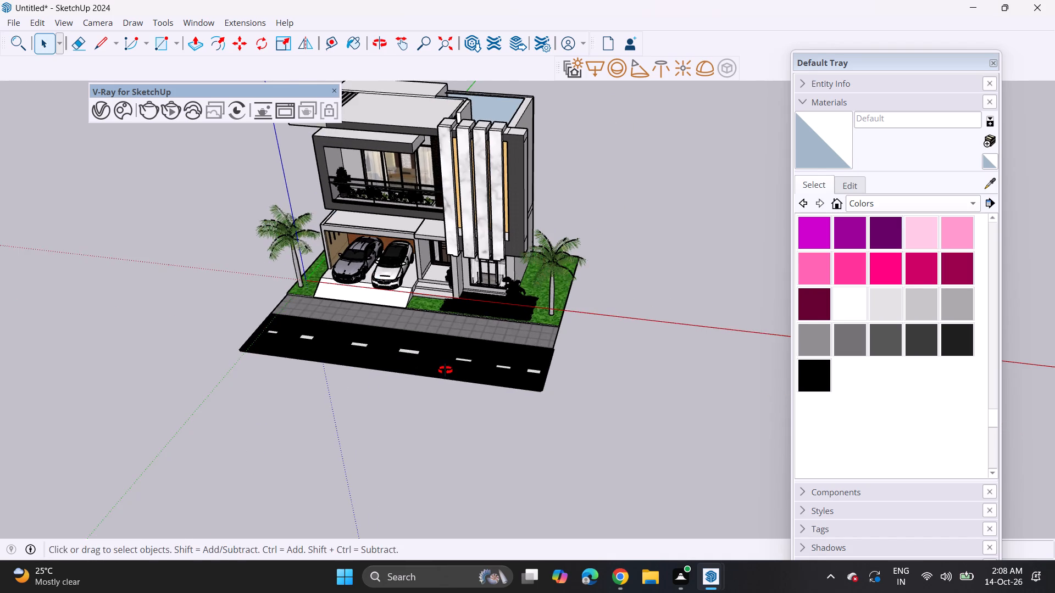
{"action": "middle_click_drag", "start_coordinate": [445, 370], "coordinate": [329, 236]}
{"action": "scroll", "coordinate": [499, 322], "scroll_direction": "up", "scroll_amount": 3}
{"action": "scroll", "coordinate": [605, 318], "scroll_direction": "up", "scroll_amount": 8}
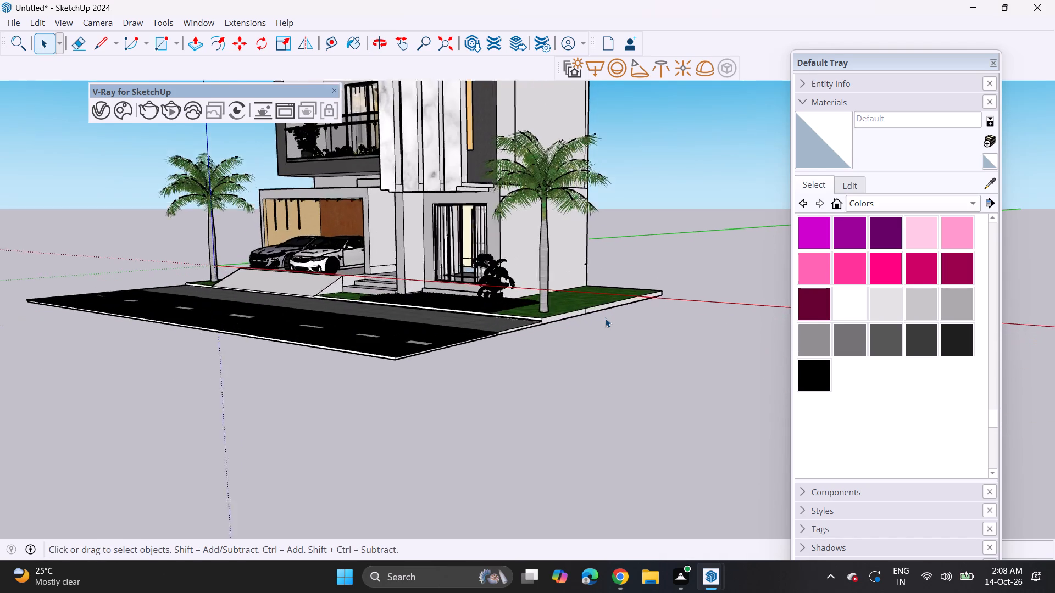
{"action": "scroll", "coordinate": [605, 318], "scroll_direction": "up", "scroll_amount": 4}
{"action": "left_click", "coordinate": [198, 48]}
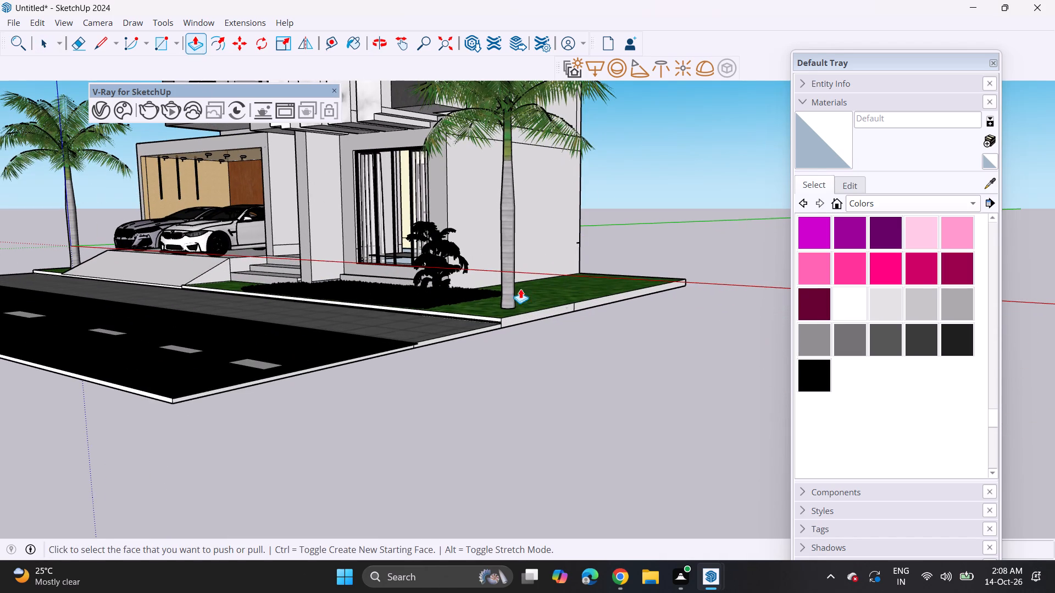
{"action": "left_click", "coordinate": [595, 305]}
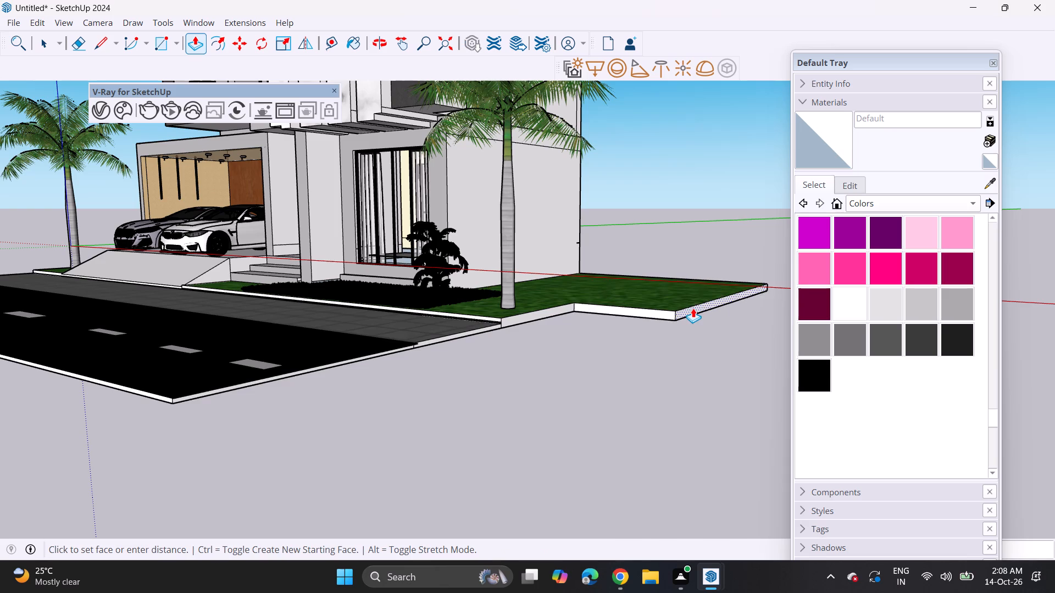
{"action": "scroll", "coordinate": [693, 308], "scroll_direction": "down", "scroll_amount": 8}
{"action": "left_click", "coordinate": [702, 316]}
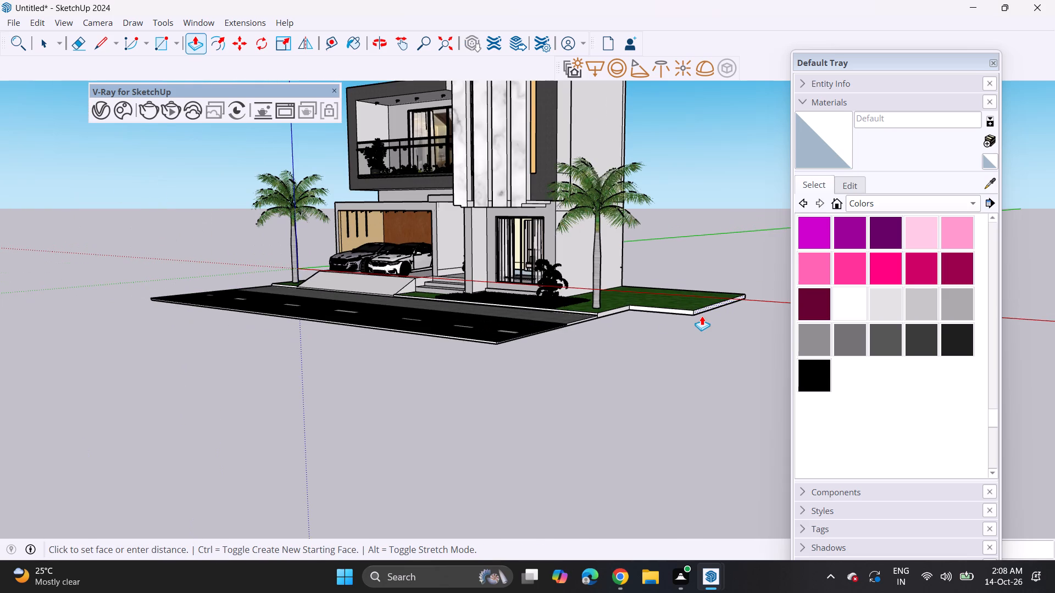
{"action": "double_click", "coordinate": [615, 311]}
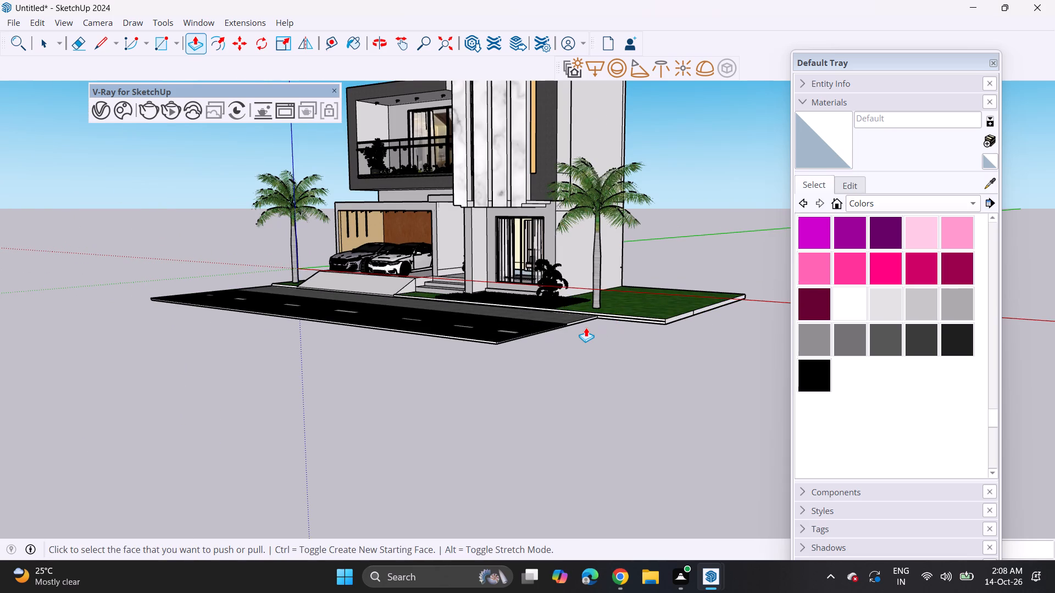
Extend the footpath and road ends on the marble-fin side outward by the same distance as the lawn.
{"action": "scroll", "coordinate": [586, 327], "scroll_direction": "up", "scroll_amount": 11}
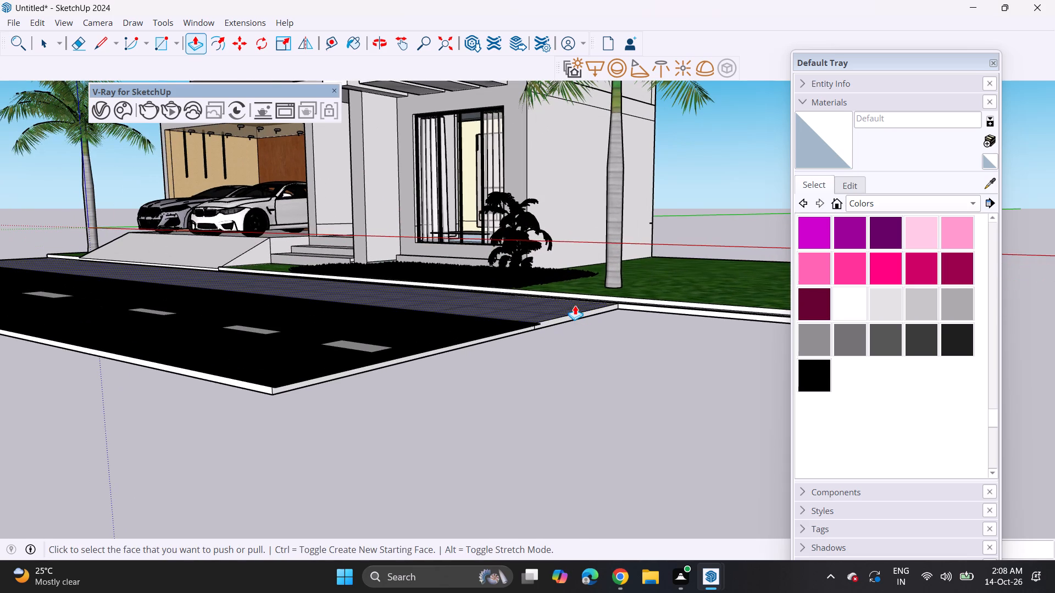
{"action": "double_click", "coordinate": [576, 315]}
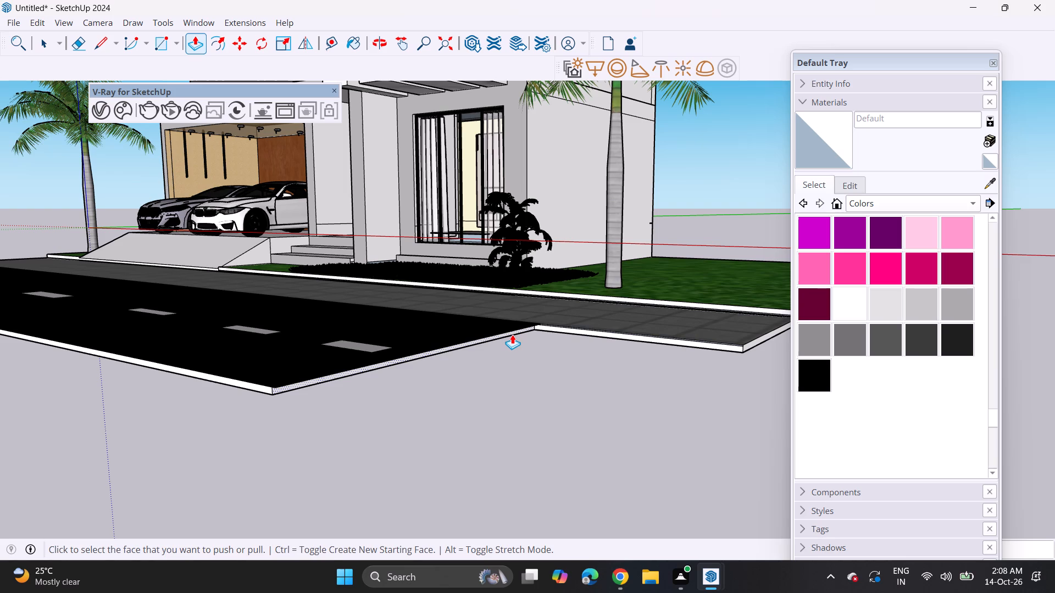
{"action": "double_click", "coordinate": [512, 334]}
Extend the lawn, footpath and road ends on the garage side outward by the same distance with Push/Pull.
{"action": "scroll", "coordinate": [512, 334], "scroll_direction": "down", "scroll_amount": 6}
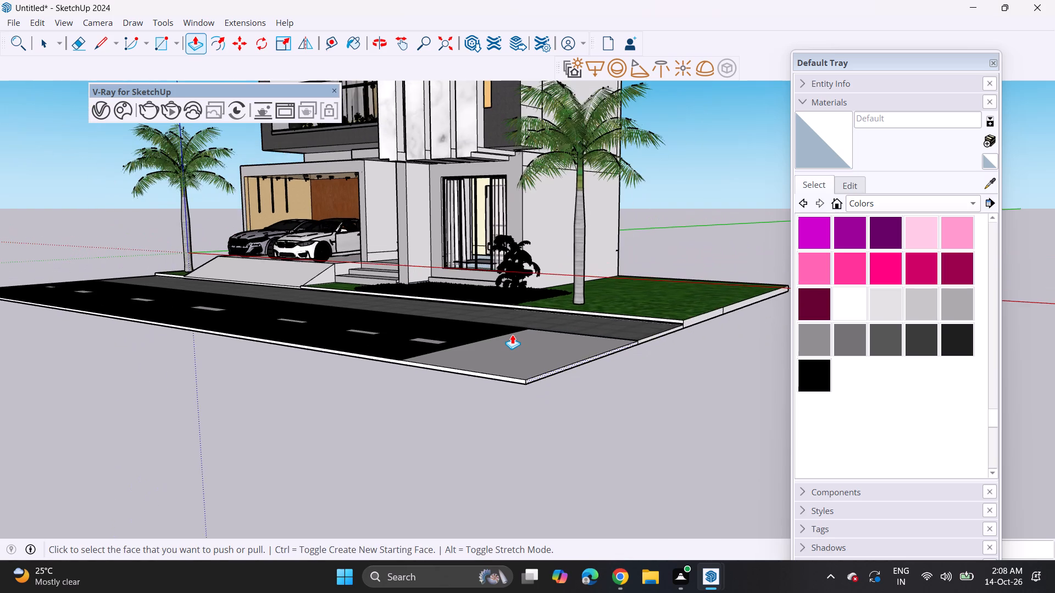
{"action": "middle_click_drag", "start_coordinate": [509, 343], "coordinate": [559, 396]}
{"action": "scroll", "coordinate": [147, 343], "scroll_direction": "down", "scroll_amount": 1}
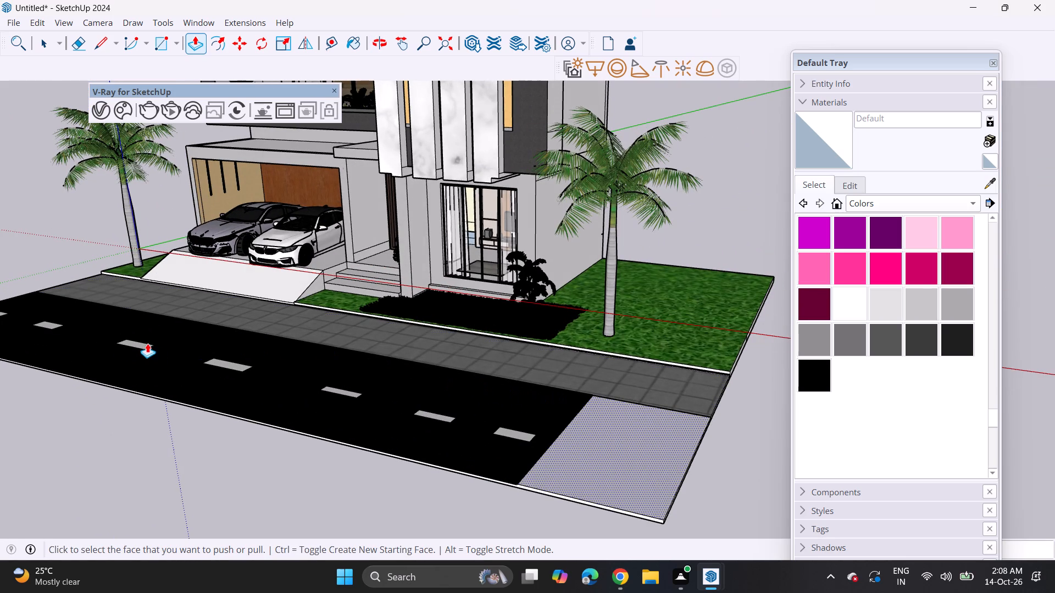
{"action": "scroll", "coordinate": [147, 343], "scroll_direction": "down", "scroll_amount": 1}
{"action": "middle_click_drag", "start_coordinate": [120, 353], "coordinate": [393, 354], "text": "shift"}
{"action": "middle_click_drag", "start_coordinate": [243, 353], "coordinate": [615, 319]}
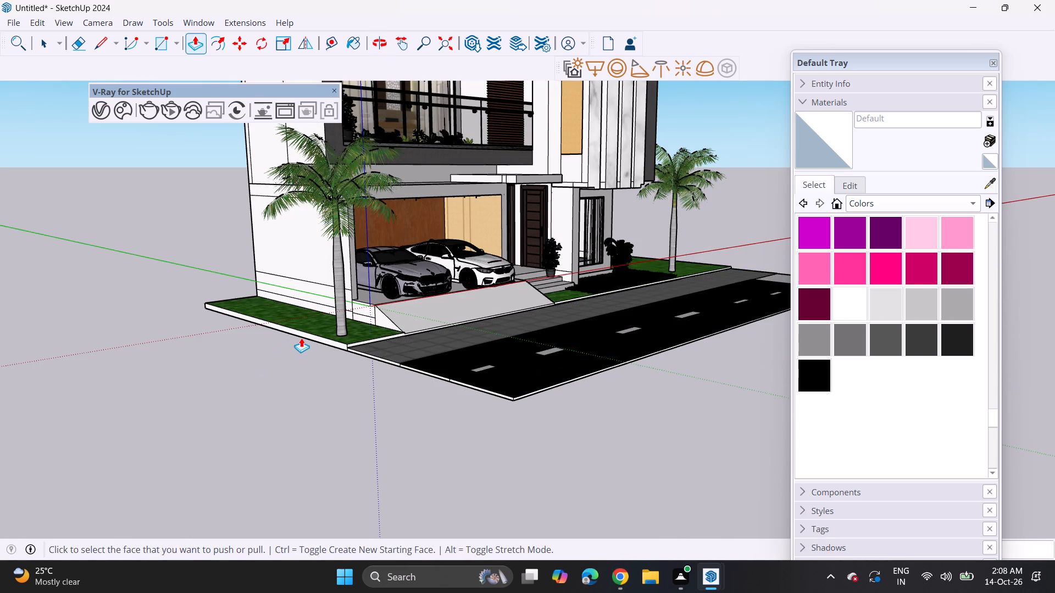
{"action": "double_click", "coordinate": [301, 338]}
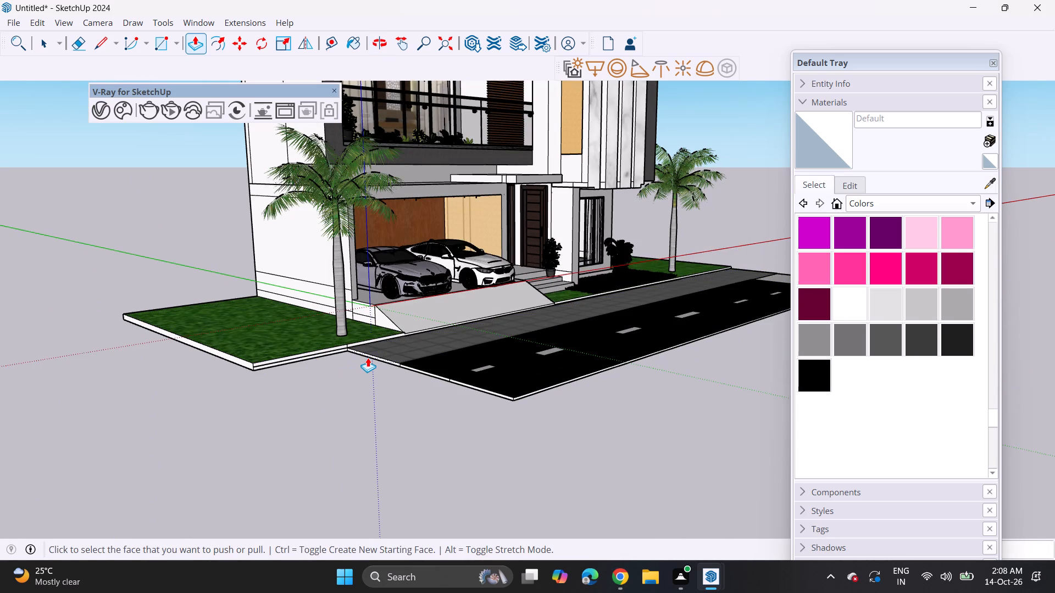
{"action": "double_click", "coordinate": [368, 357]}
{"action": "double_click", "coordinate": [418, 372]}
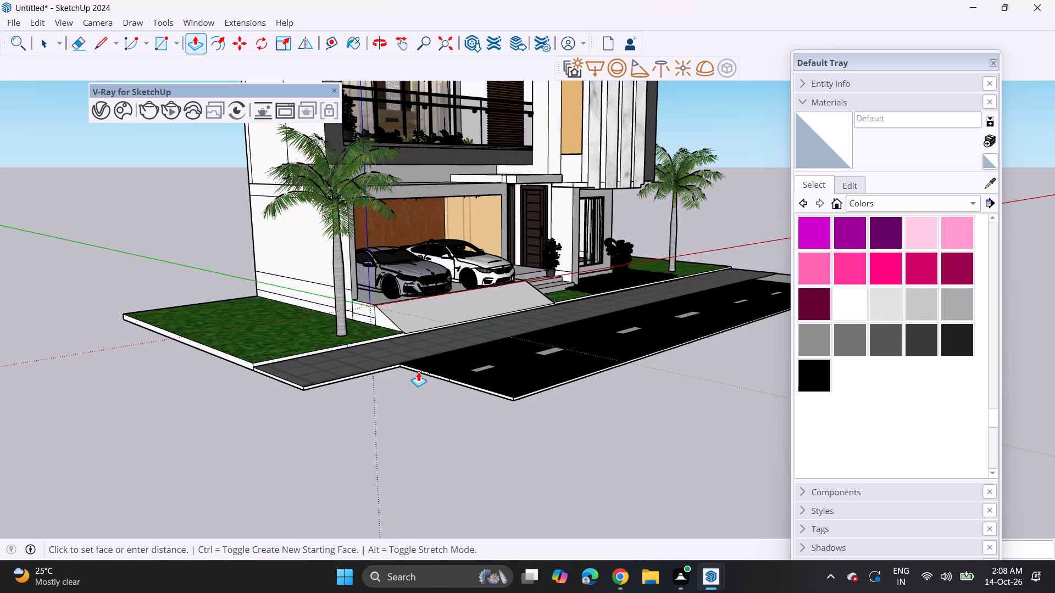
{"action": "double_click", "coordinate": [455, 381]}
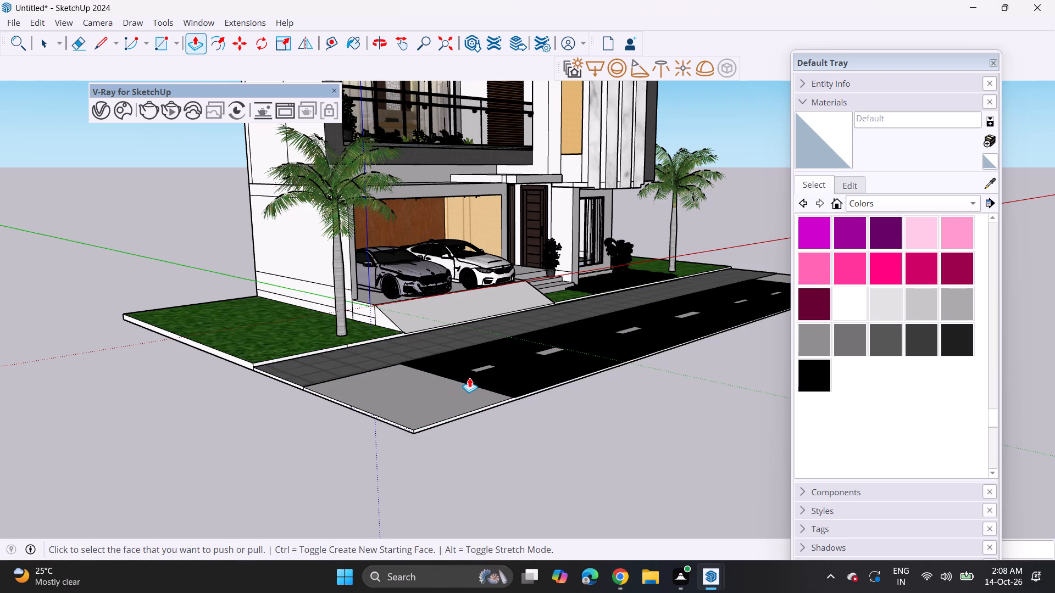
Stretch the black road surface with its lane markings to the extended road end on the garage side using Scale.
{"action": "middle_click_drag", "start_coordinate": [473, 377], "coordinate": [337, 439]}
{"action": "key", "text": "space"}
{"action": "left_click", "coordinate": [371, 413]}
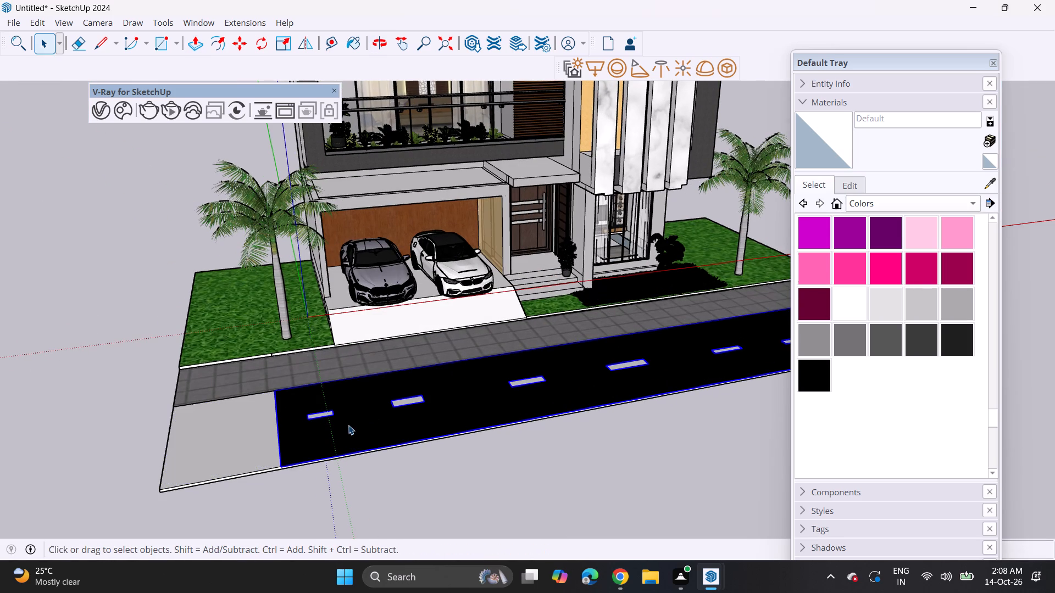
{"action": "left_click", "coordinate": [277, 42]}
{"action": "left_click", "coordinate": [273, 423]}
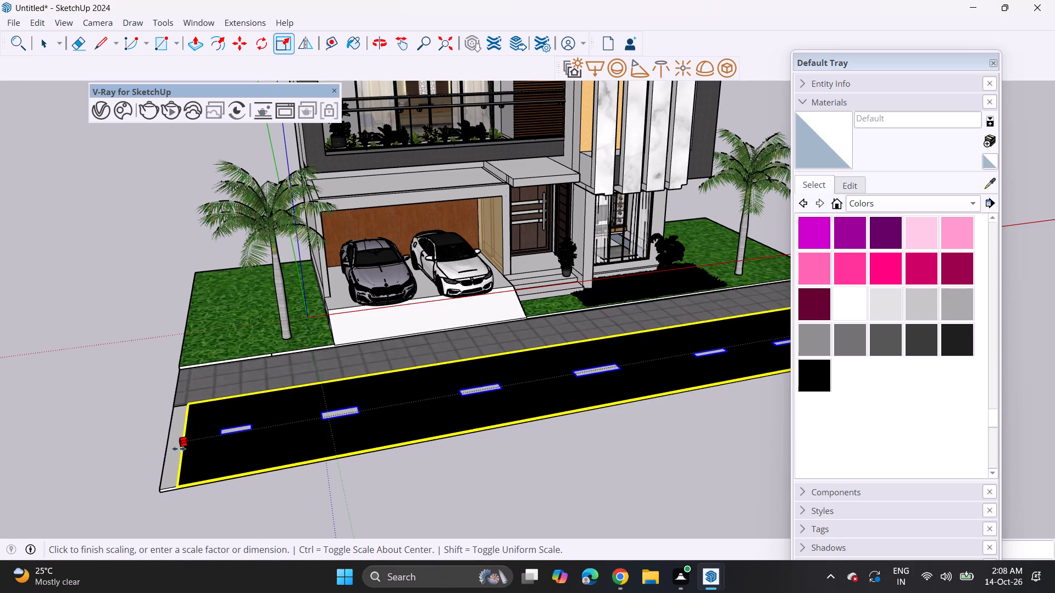
{"action": "left_click", "coordinate": [164, 461]}
Stretch the black road surface with its lane markings to the extended road end on the marble-fin side.
{"action": "scroll", "coordinate": [221, 425], "scroll_direction": "down", "scroll_amount": 3}
{"action": "middle_click_drag", "start_coordinate": [341, 388], "coordinate": [102, 396], "text": "shift"}
{"action": "left_click", "coordinate": [524, 351]}
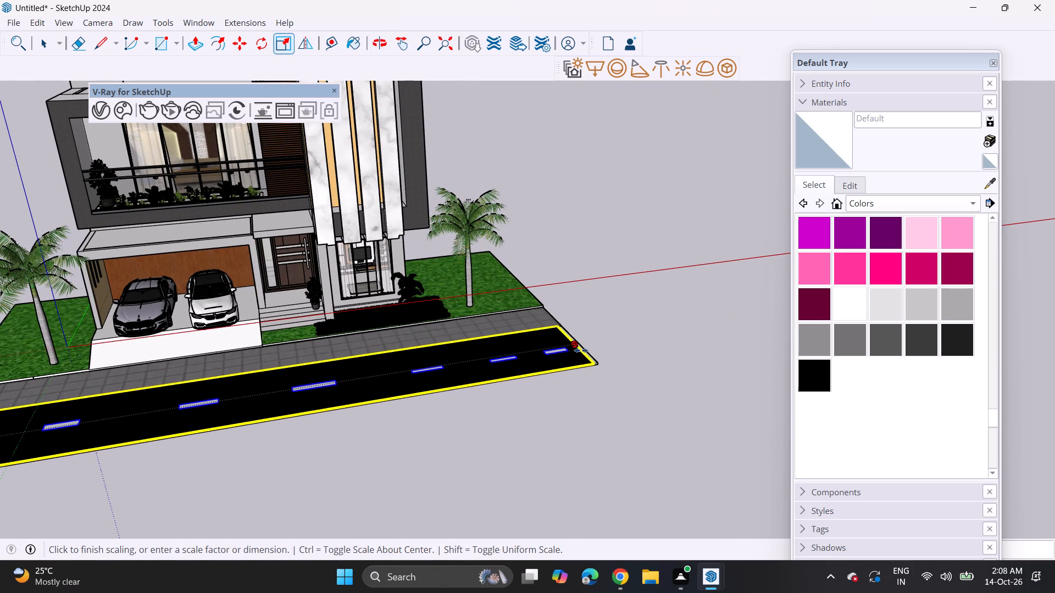
{"action": "left_click", "coordinate": [585, 349]}
{"action": "key", "text": "space"}
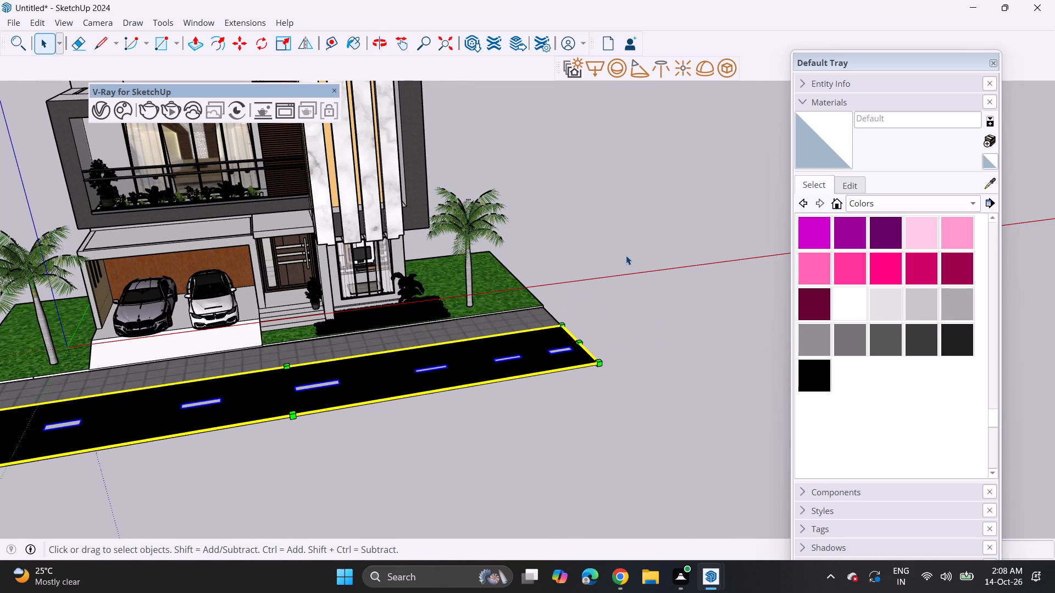
{"action": "left_click", "coordinate": [626, 255]}
Repaint the grass-textured roof soffit with the material sampled from the dark frame beside the marble fins.
{"action": "middle_click_drag", "start_coordinate": [420, 373], "coordinate": [398, 244]}
{"action": "middle_click_drag", "start_coordinate": [143, 228], "coordinate": [257, 345], "text": "shift"}
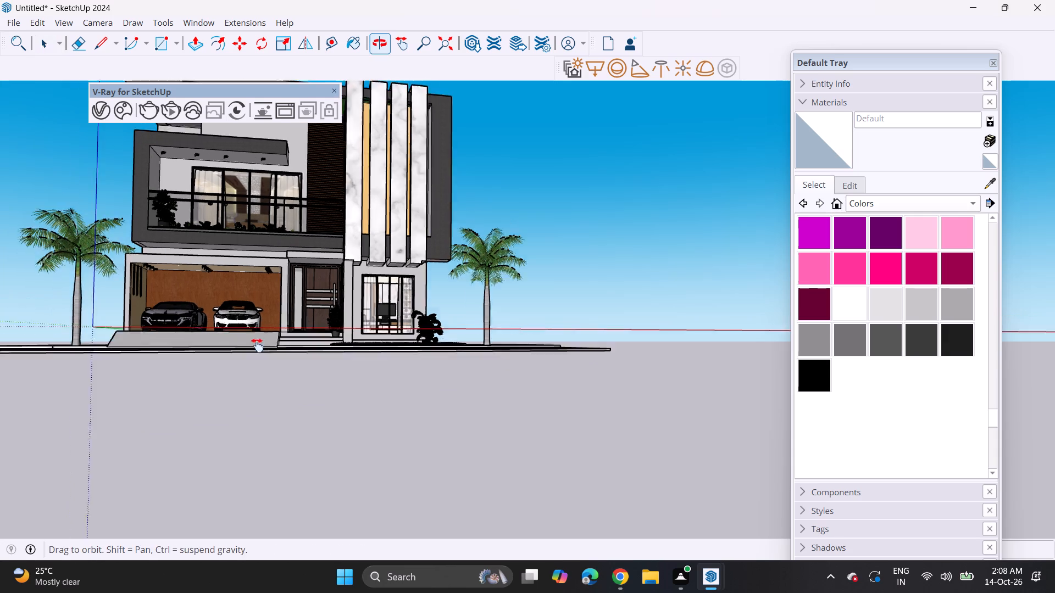
{"action": "middle_click_drag", "start_coordinate": [257, 345], "coordinate": [258, 346], "text": "shift"}
{"action": "scroll", "coordinate": [241, 304], "scroll_direction": "down", "scroll_amount": 3}
{"action": "middle_click_drag", "start_coordinate": [336, 323], "coordinate": [290, 318]}
{"action": "scroll", "coordinate": [310, 261], "scroll_direction": "up", "scroll_amount": 5}
{"action": "middle_click_drag", "start_coordinate": [321, 232], "coordinate": [342, 187]}
{"action": "left_click", "coordinate": [986, 181]}
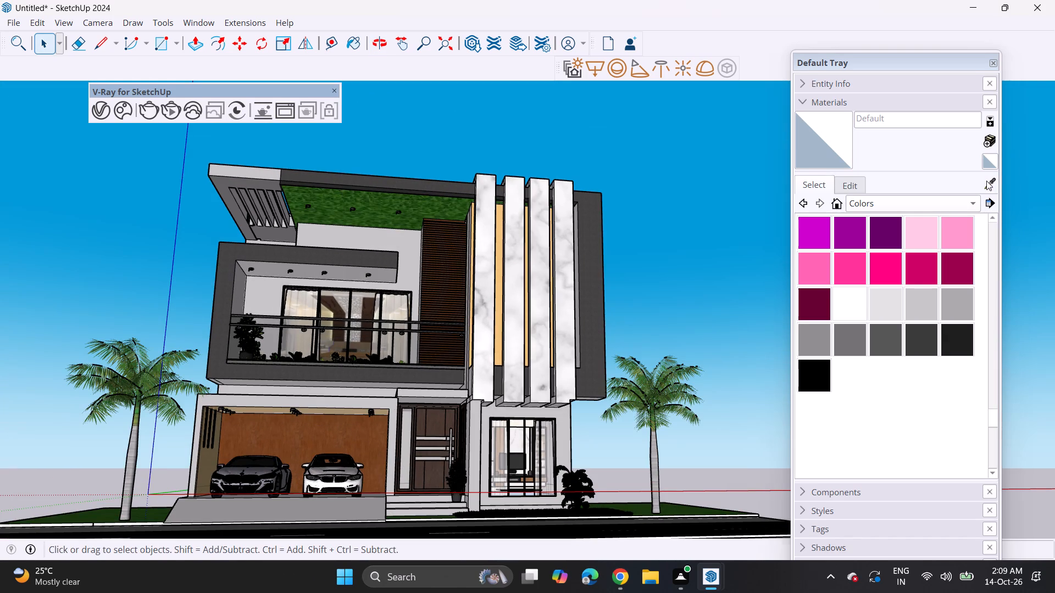
{"action": "left_click", "coordinate": [576, 260]}
{"action": "left_click", "coordinate": [336, 207]}
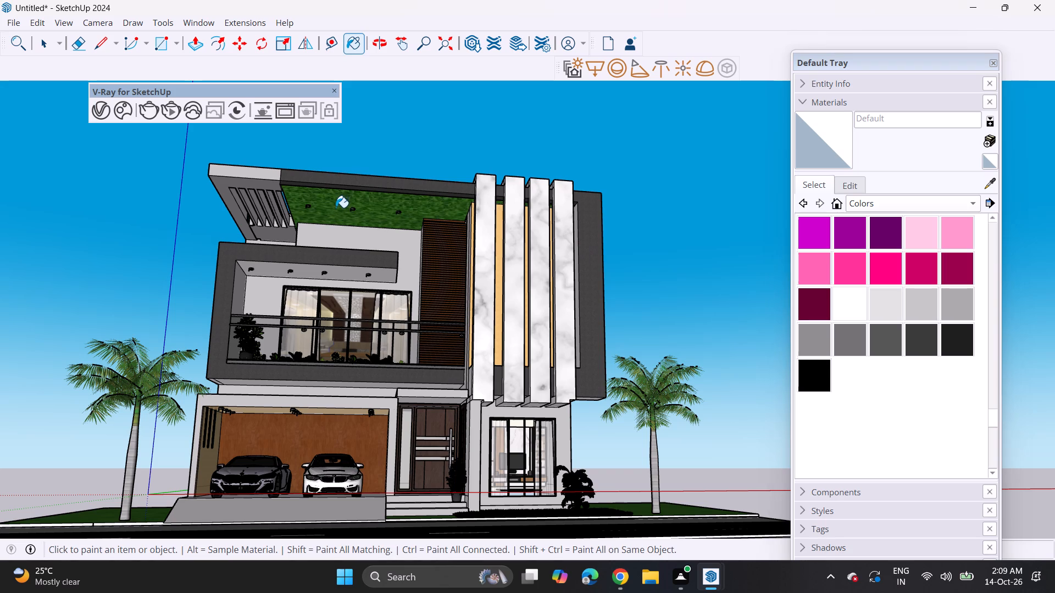
Import the Group_253 street lamp model from Downloads and place it on the lawn near the palm on the marble-fin side.
{"action": "middle_click_drag", "start_coordinate": [399, 234], "coordinate": [356, 305]}
{"action": "scroll", "coordinate": [356, 305], "scroll_direction": "down", "scroll_amount": 3}
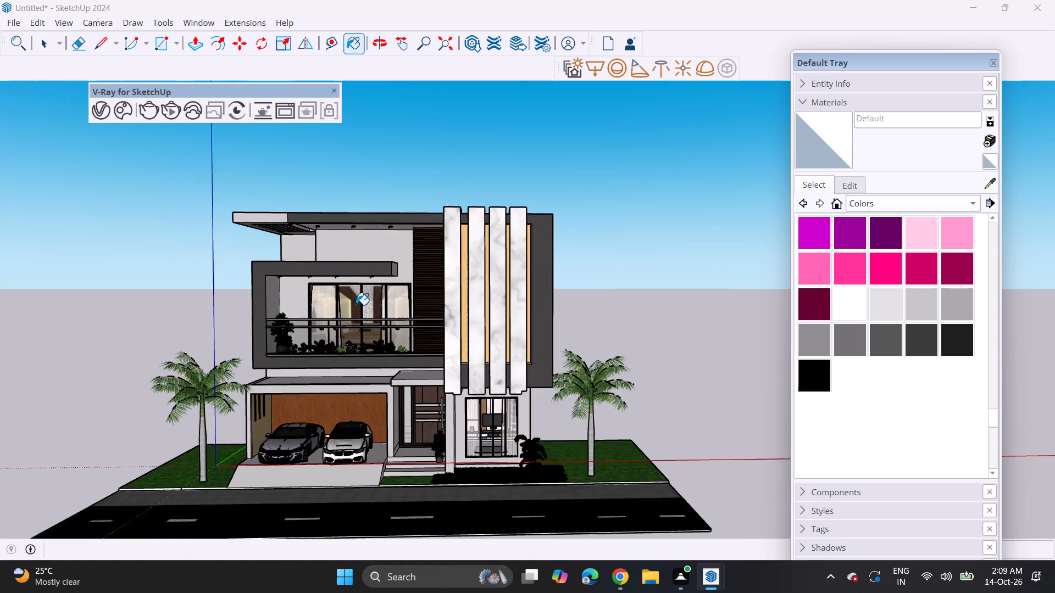
{"action": "middle_click_drag", "start_coordinate": [356, 305], "coordinate": [403, 305]}
{"action": "scroll", "coordinate": [403, 305], "scroll_direction": "down", "scroll_amount": 2}
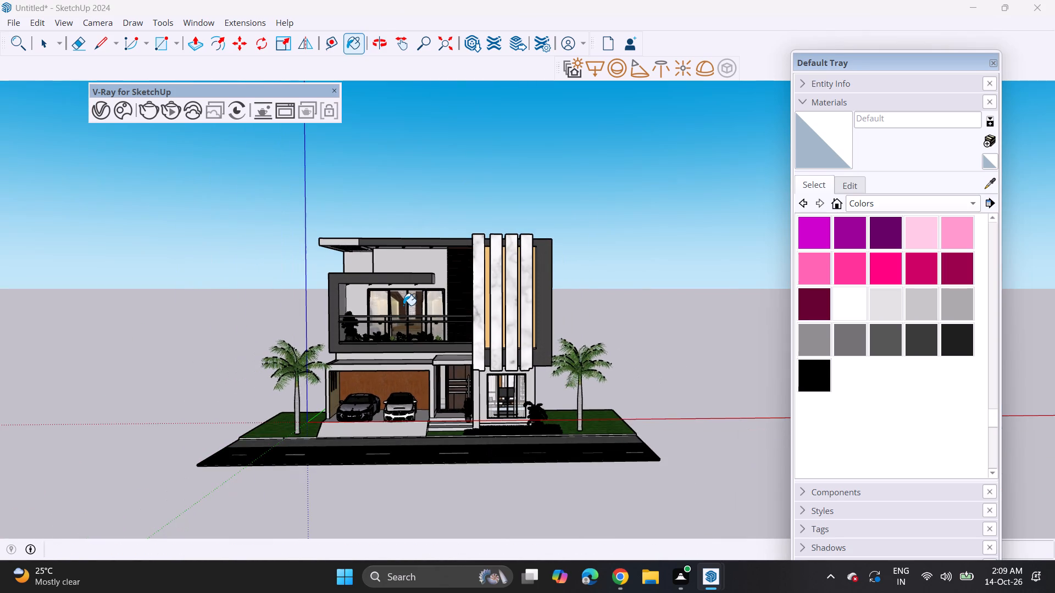
{"action": "middle_click_drag", "start_coordinate": [351, 386], "coordinate": [318, 400]}
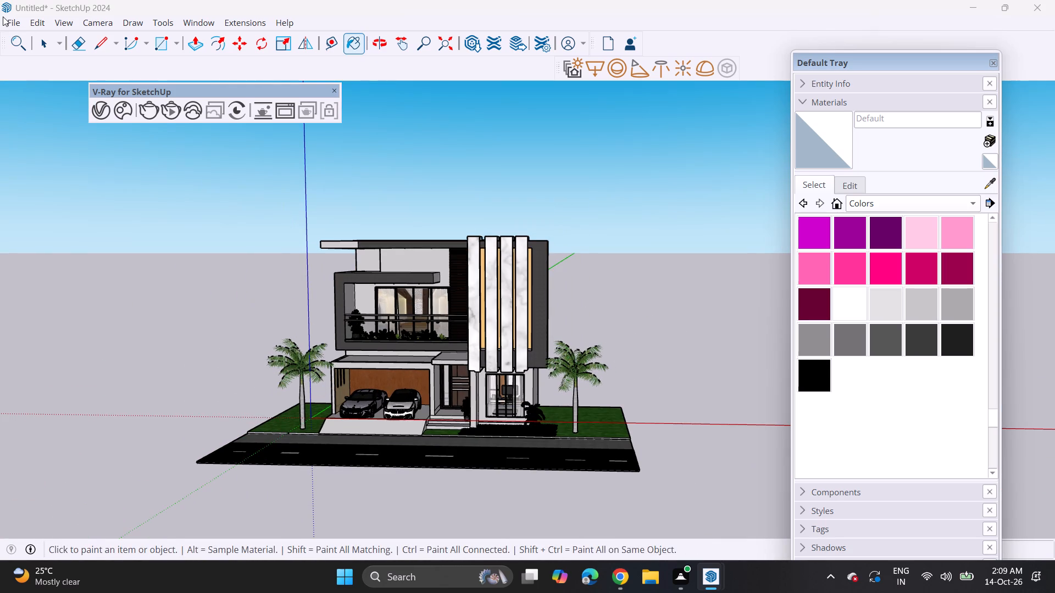
{"action": "left_click", "coordinate": [14, 30]}
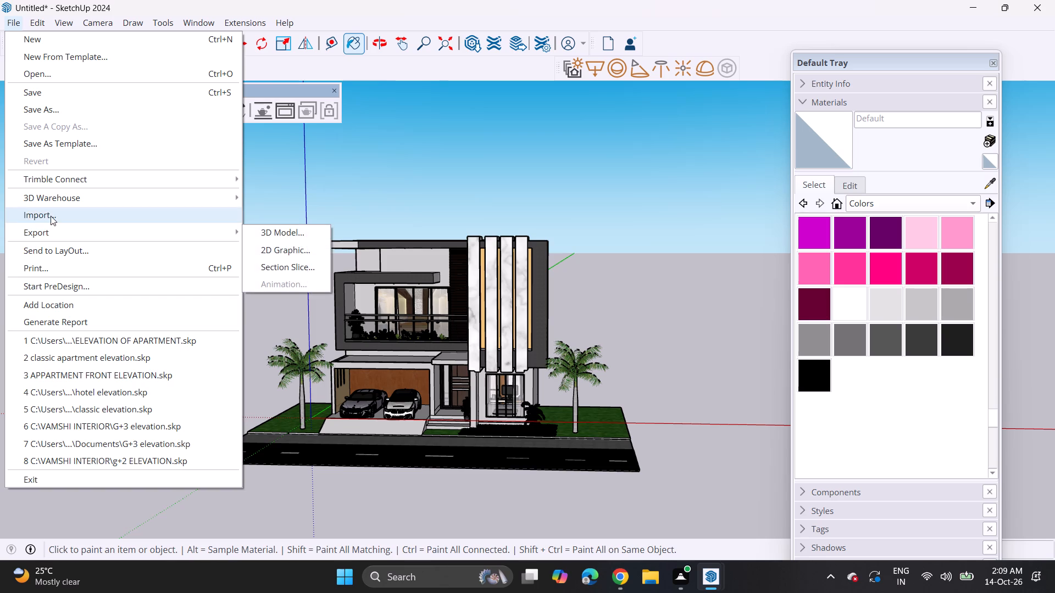
{"action": "left_click", "coordinate": [51, 216]}
{"action": "scroll", "coordinate": [216, 242], "scroll_direction": "down", "scroll_amount": 9}
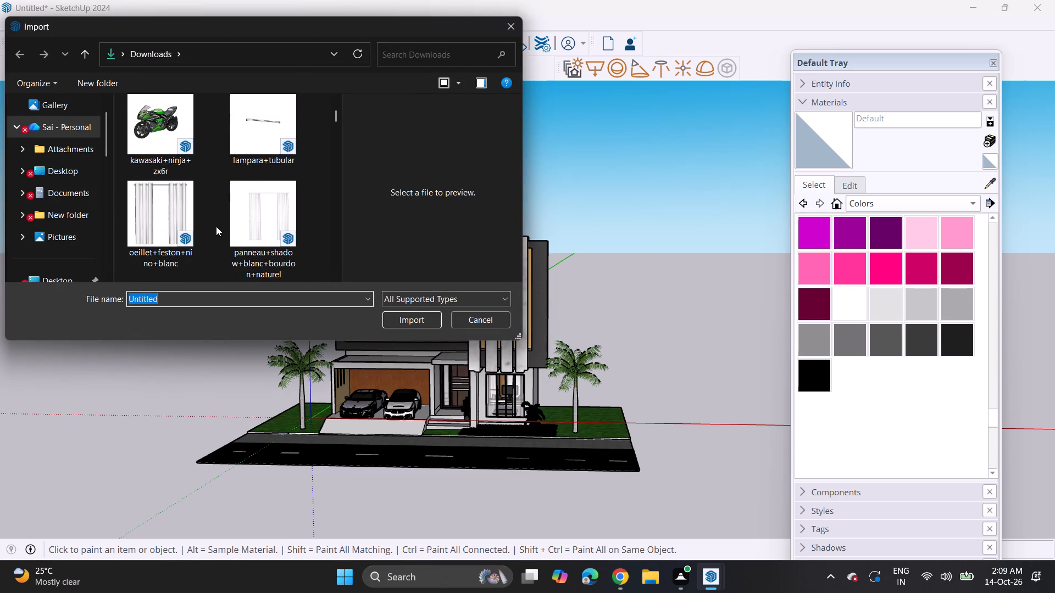
{"action": "scroll", "coordinate": [216, 226], "scroll_direction": "down", "scroll_amount": 8}
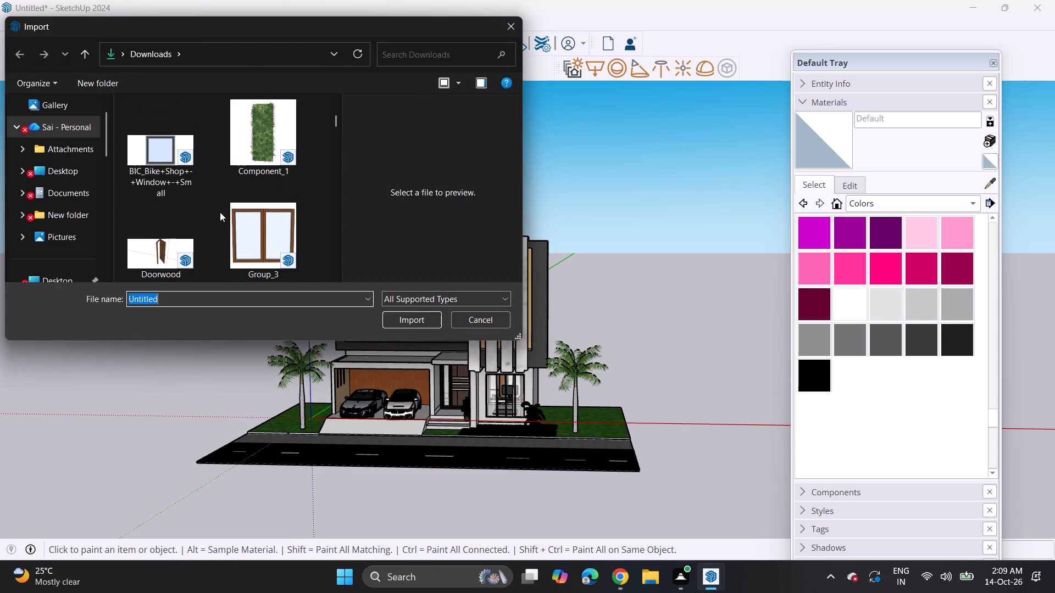
{"action": "scroll", "coordinate": [220, 212], "scroll_direction": "down", "scroll_amount": 6}
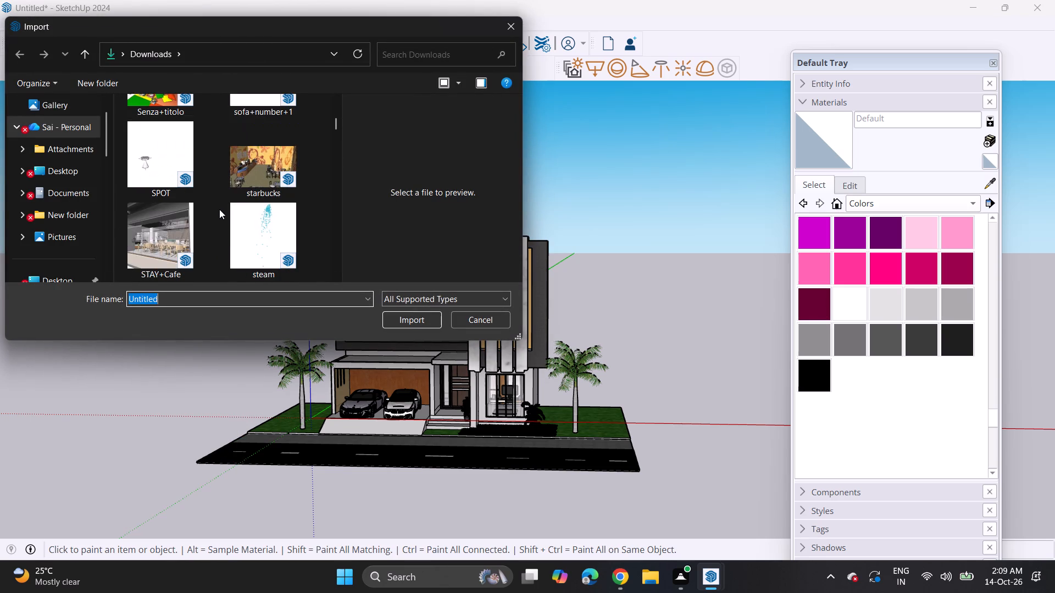
{"action": "scroll", "coordinate": [219, 209], "scroll_direction": "down", "scroll_amount": 5}
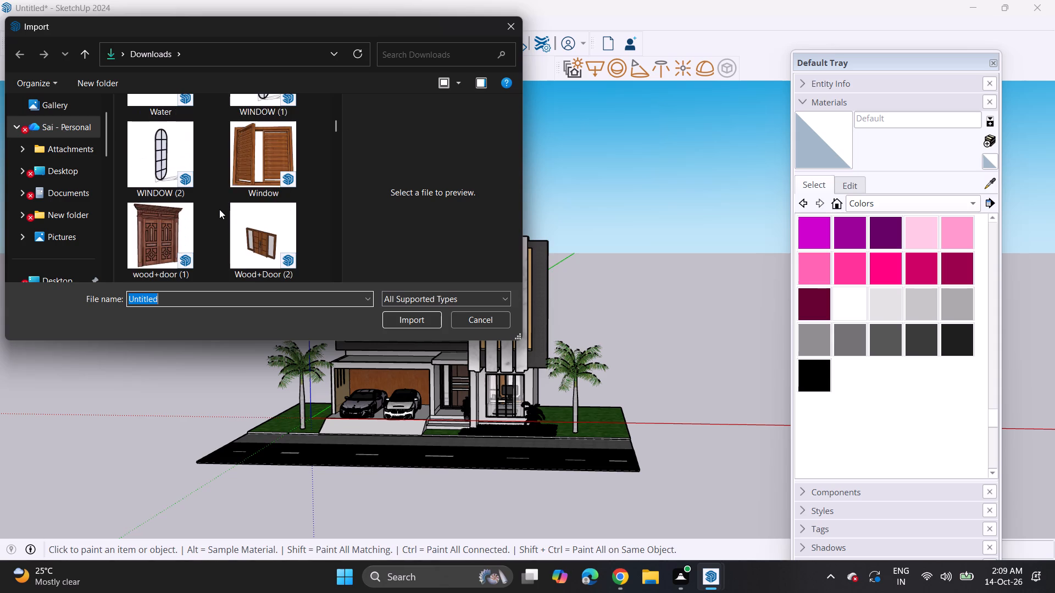
{"action": "scroll", "coordinate": [219, 209], "scroll_direction": "down", "scroll_amount": 11}
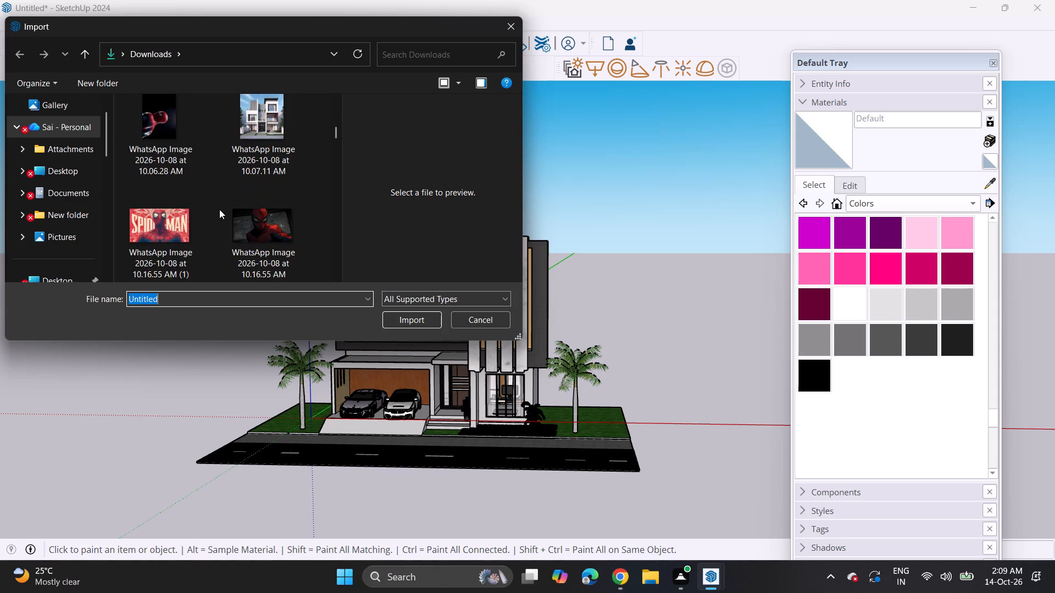
{"action": "scroll", "coordinate": [219, 209], "scroll_direction": "down", "scroll_amount": 11}
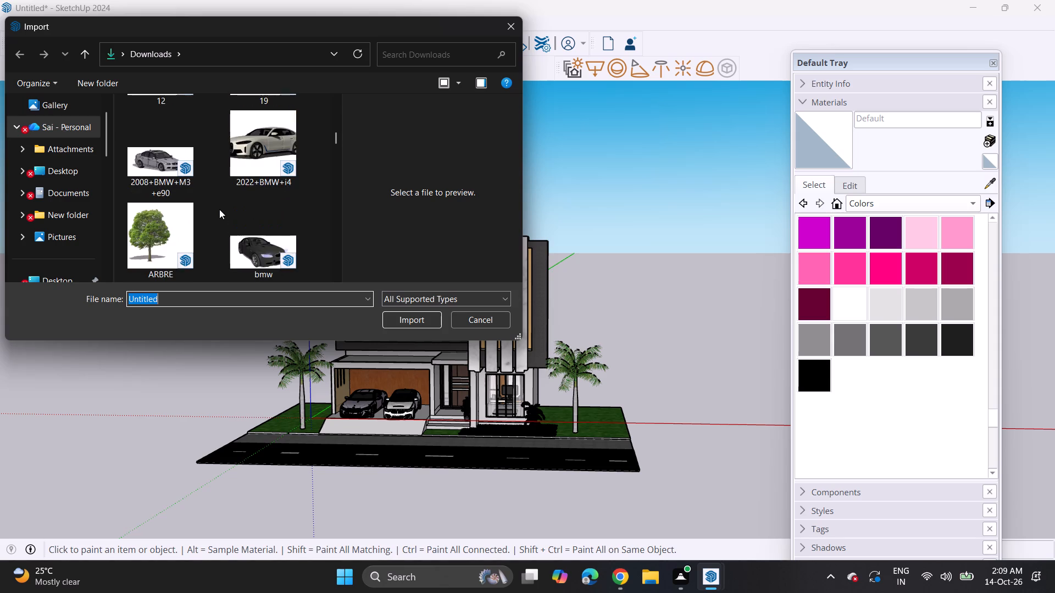
{"action": "scroll", "coordinate": [219, 209], "scroll_direction": "down", "scroll_amount": 7}
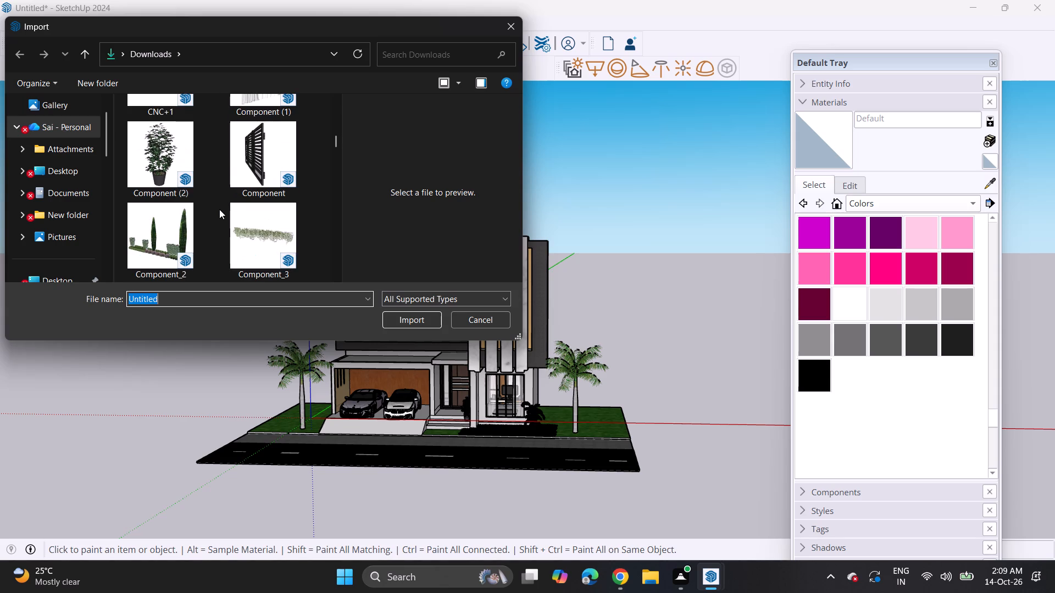
{"action": "scroll", "coordinate": [219, 209], "scroll_direction": "down", "scroll_amount": 4}
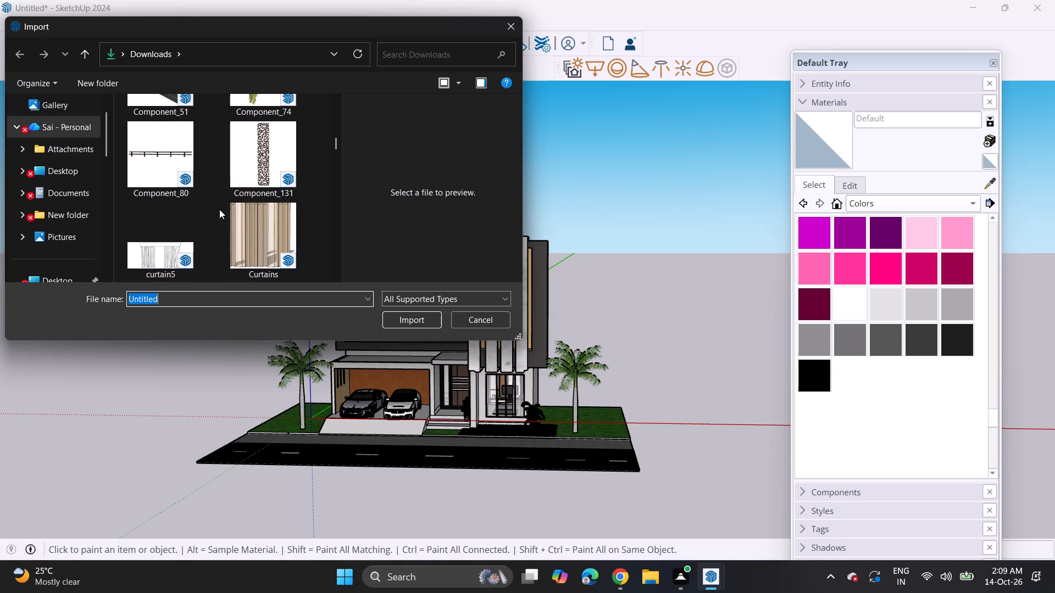
{"action": "scroll", "coordinate": [219, 209], "scroll_direction": "down", "scroll_amount": 6}
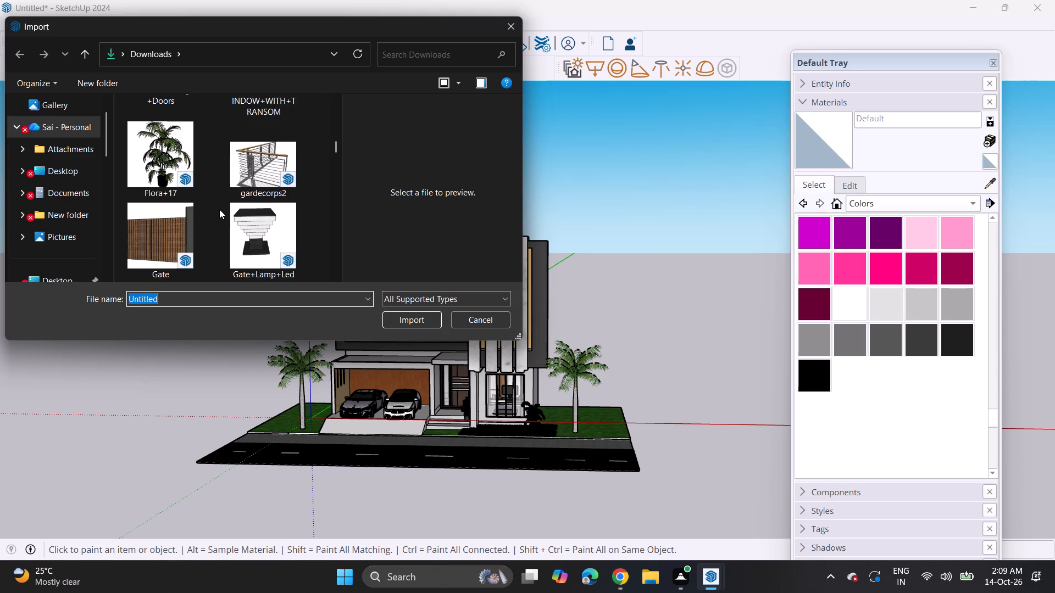
{"action": "scroll", "coordinate": [219, 209], "scroll_direction": "down", "scroll_amount": 4}
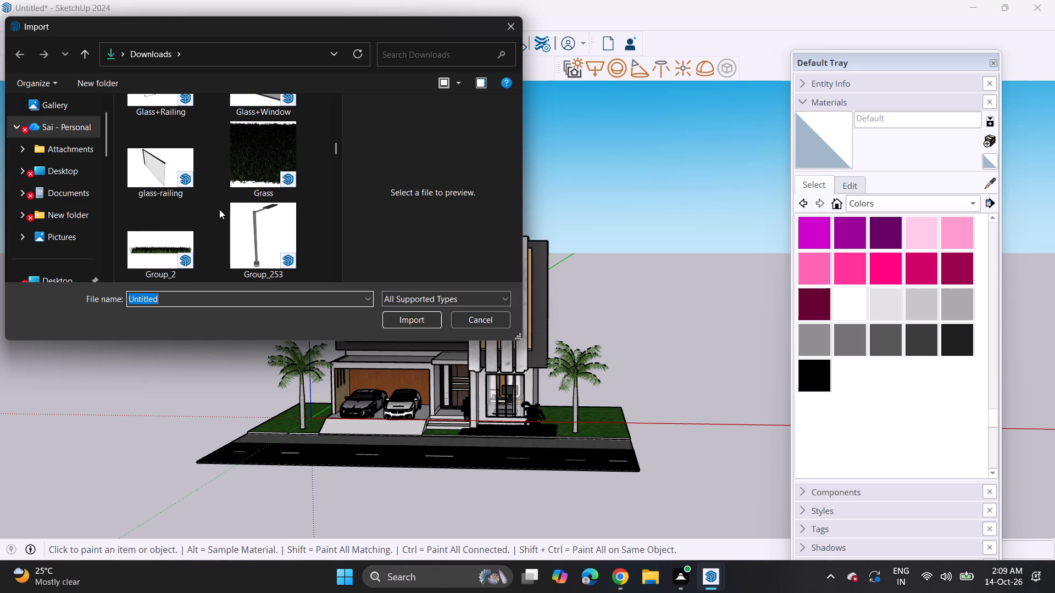
{"action": "left_click", "coordinate": [271, 223]}
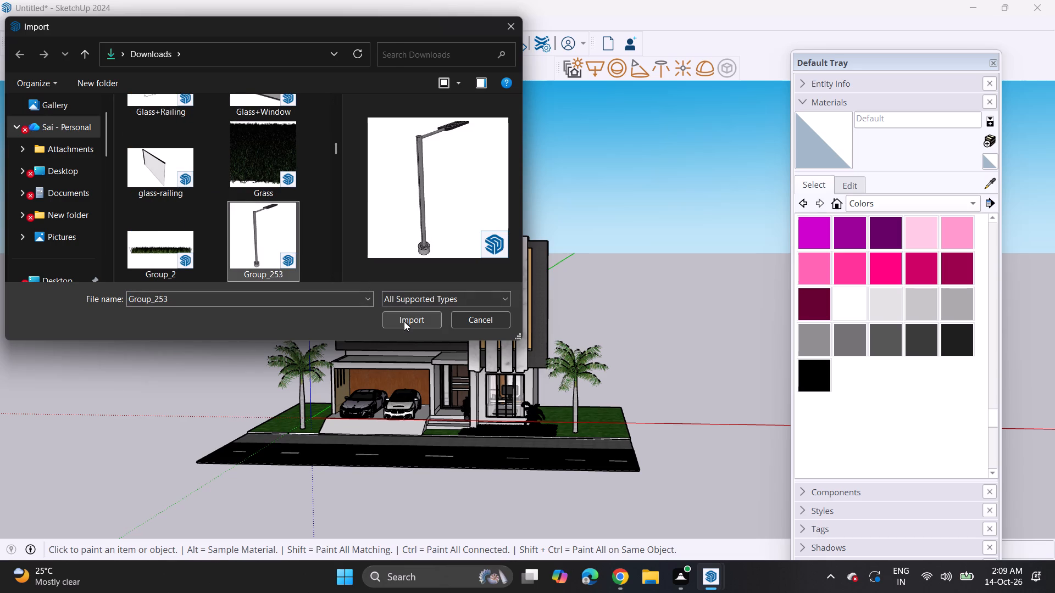
{"action": "scroll", "coordinate": [219, 234], "scroll_direction": "down", "scroll_amount": 1}
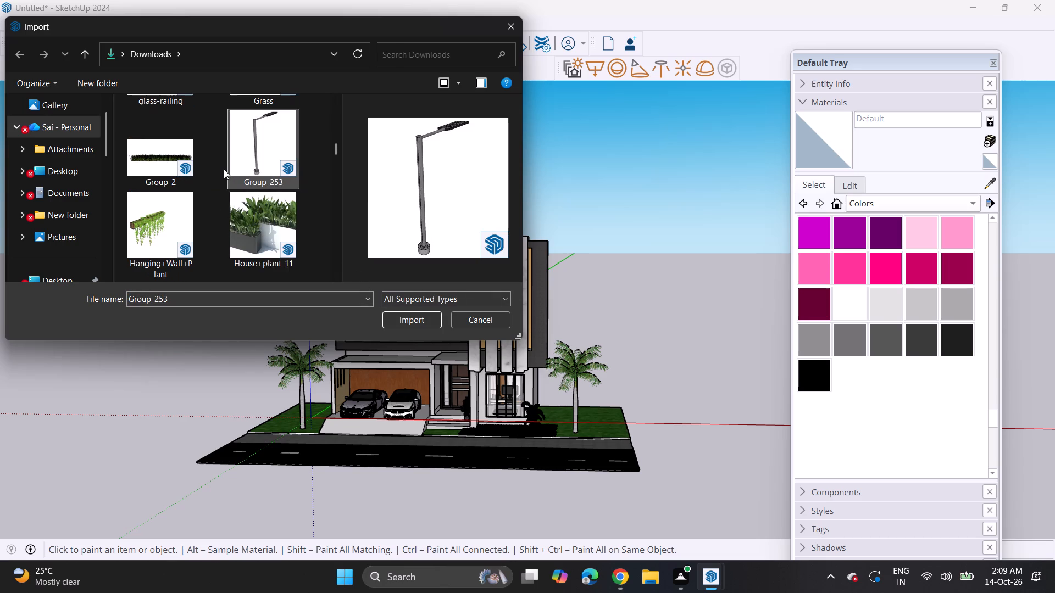
{"action": "scroll", "coordinate": [223, 169], "scroll_direction": "down", "scroll_amount": 3}
{"action": "scroll", "coordinate": [223, 169], "scroll_direction": "up", "scroll_amount": 3}
{"action": "left_click_drag", "start_coordinate": [238, 144], "coordinate": [243, 146]}
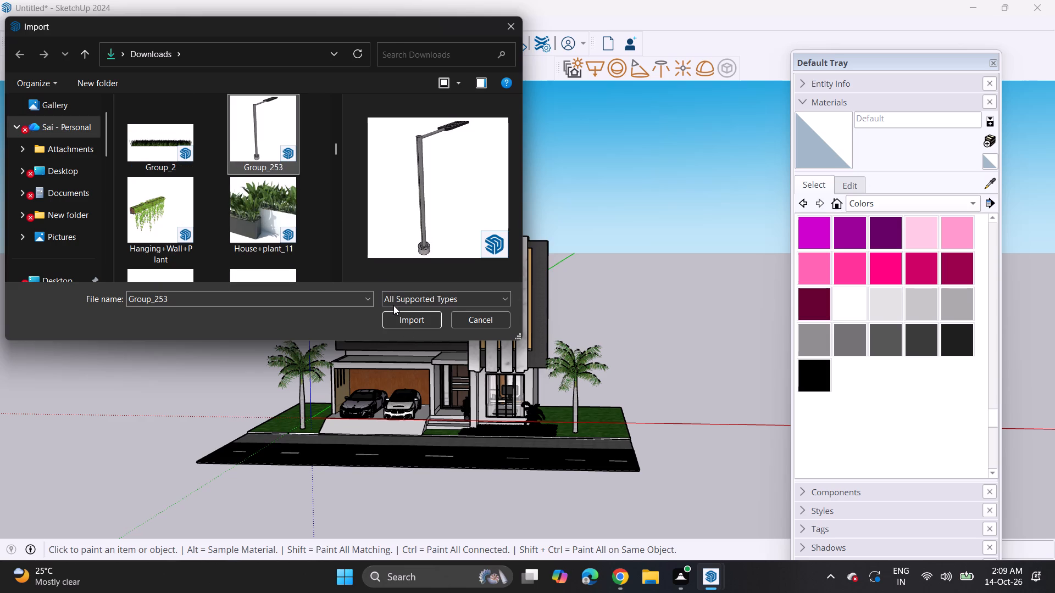
{"action": "left_click", "coordinate": [412, 319]}
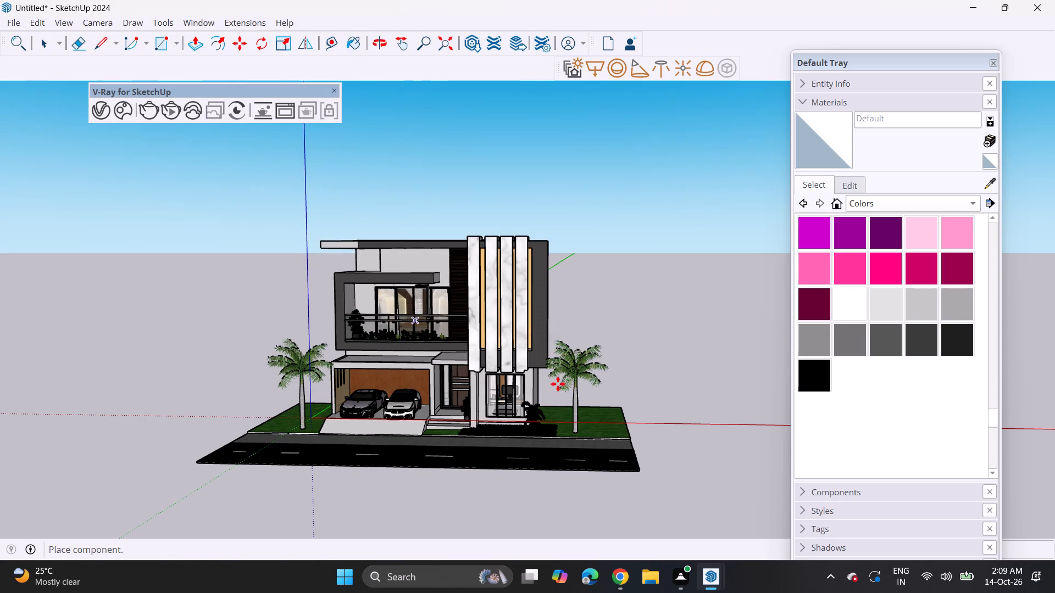
{"action": "left_click", "coordinate": [584, 440]}
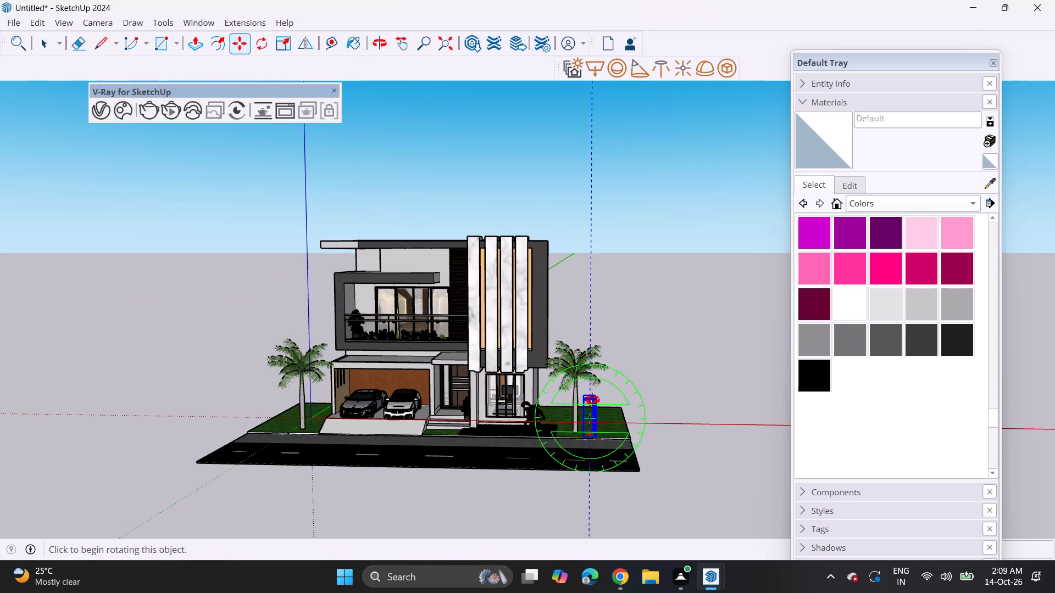
Enlarge the street lamp uniformly on the lawn beside the palm on the marble-fin side using Scale.
{"action": "middle_click_drag", "start_coordinate": [592, 400], "coordinate": [470, 487]}
{"action": "scroll", "coordinate": [613, 438], "scroll_direction": "up", "scroll_amount": 4}
{"action": "scroll", "coordinate": [548, 422], "scroll_direction": "up", "scroll_amount": 7}
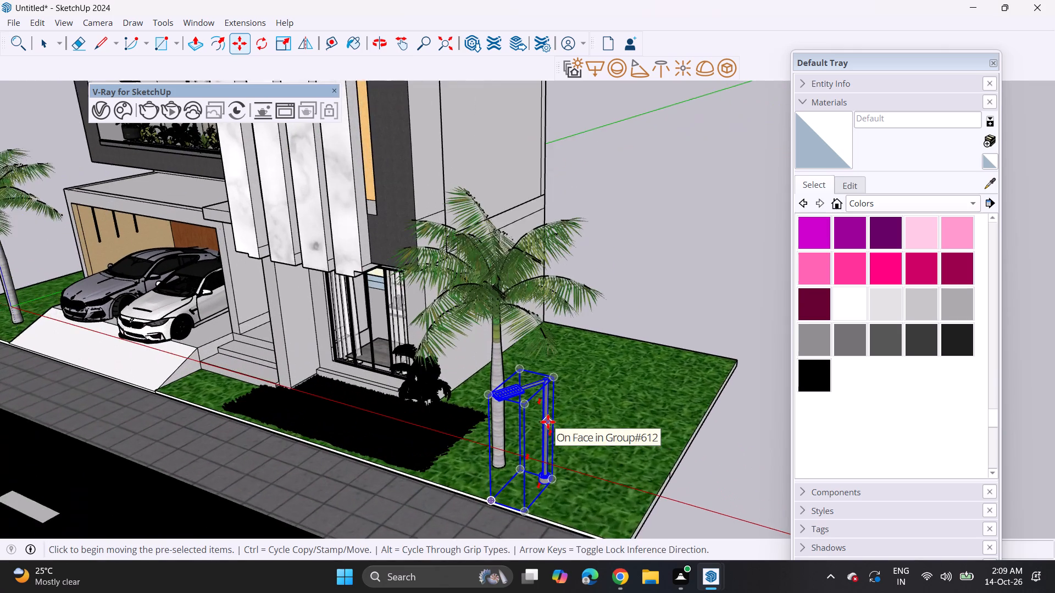
{"action": "scroll", "coordinate": [548, 422], "scroll_direction": "up", "scroll_amount": 2}
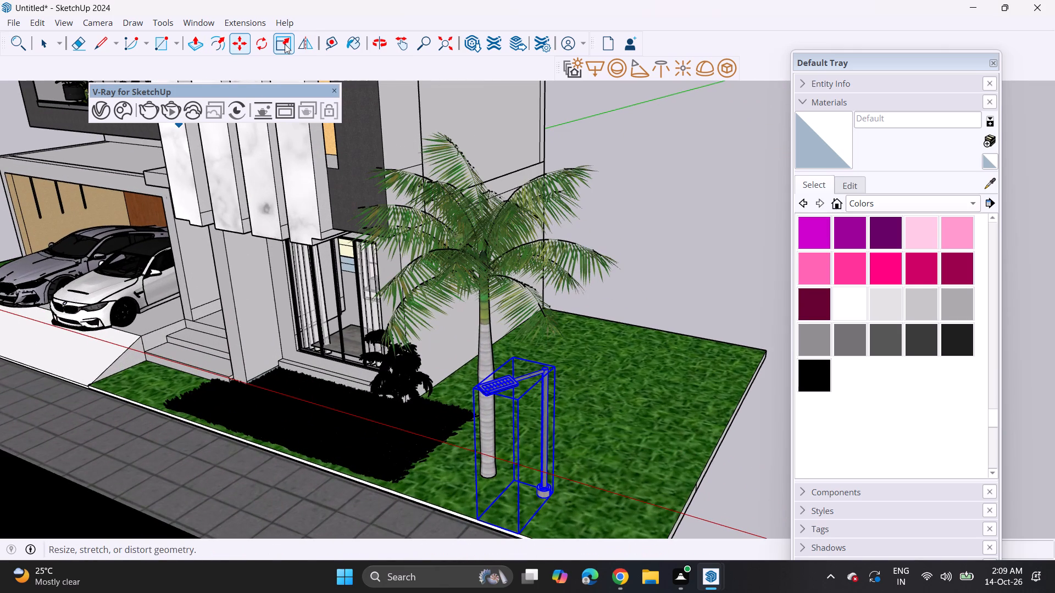
{"action": "left_click", "coordinate": [285, 44]}
{"action": "left_click", "coordinate": [478, 387]}
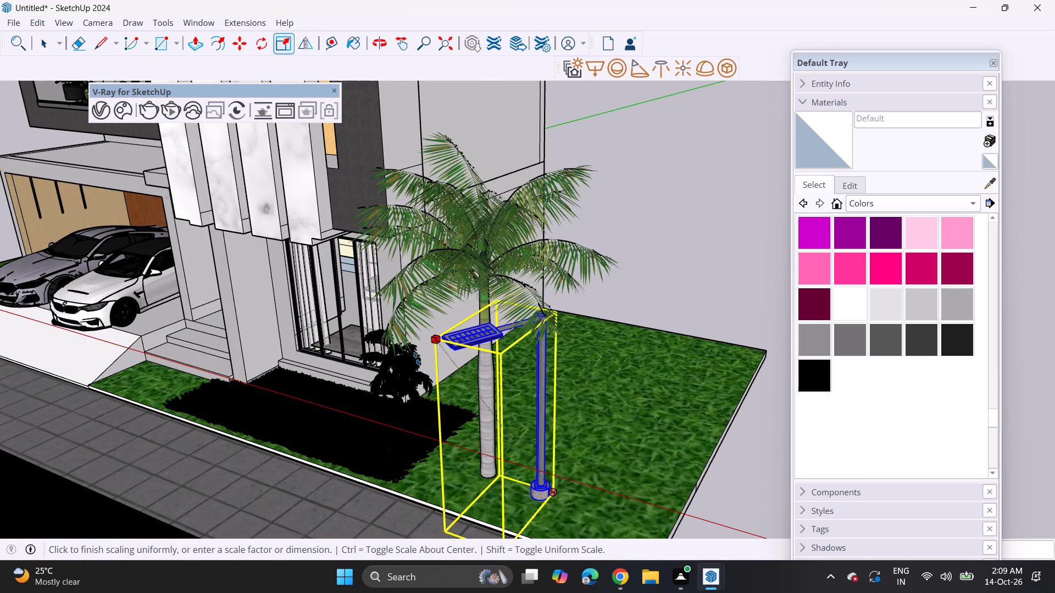
{"action": "left_click", "coordinate": [417, 361]}
Rotate the street lamp about the vertical axis in two turns to swing its head away from the palm towards the road.
{"action": "scroll", "coordinate": [388, 337], "scroll_direction": "down", "scroll_amount": 3}
{"action": "middle_click_drag", "start_coordinate": [357, 374], "coordinate": [470, 402]}
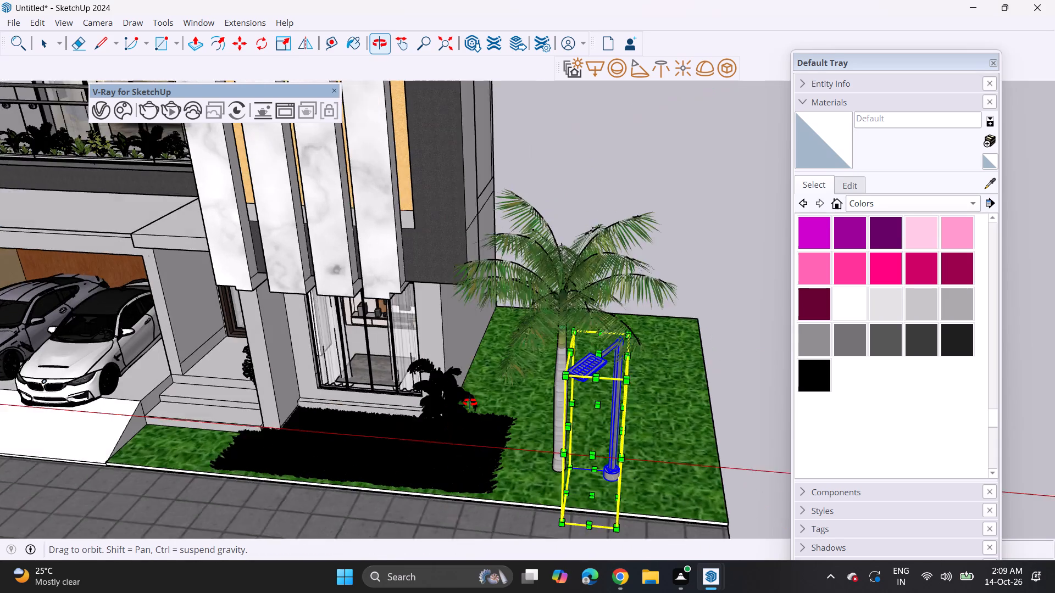
{"action": "middle_click_drag", "start_coordinate": [470, 402], "coordinate": [467, 382]}
{"action": "left_click", "coordinate": [262, 39]}
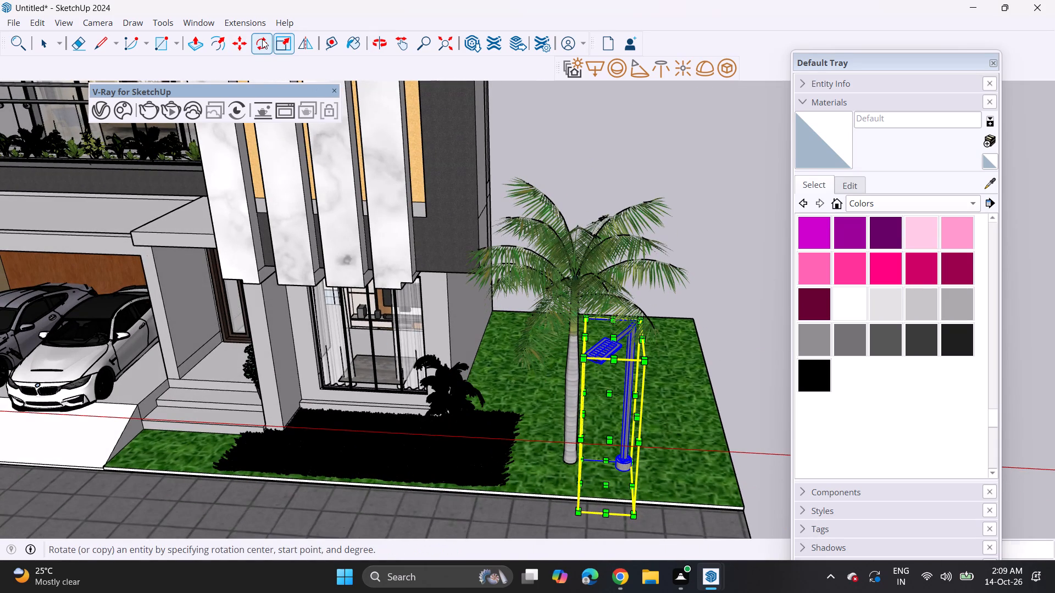
{"action": "left_click", "coordinate": [680, 467]}
{"action": "left_click", "coordinate": [709, 470]}
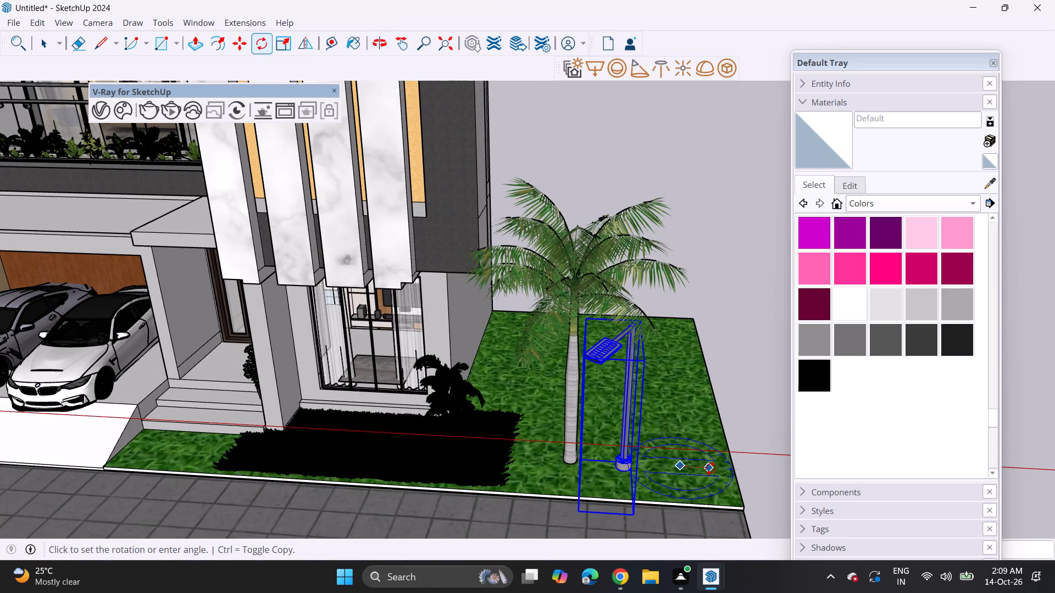
{"action": "left_click", "coordinate": [710, 456]}
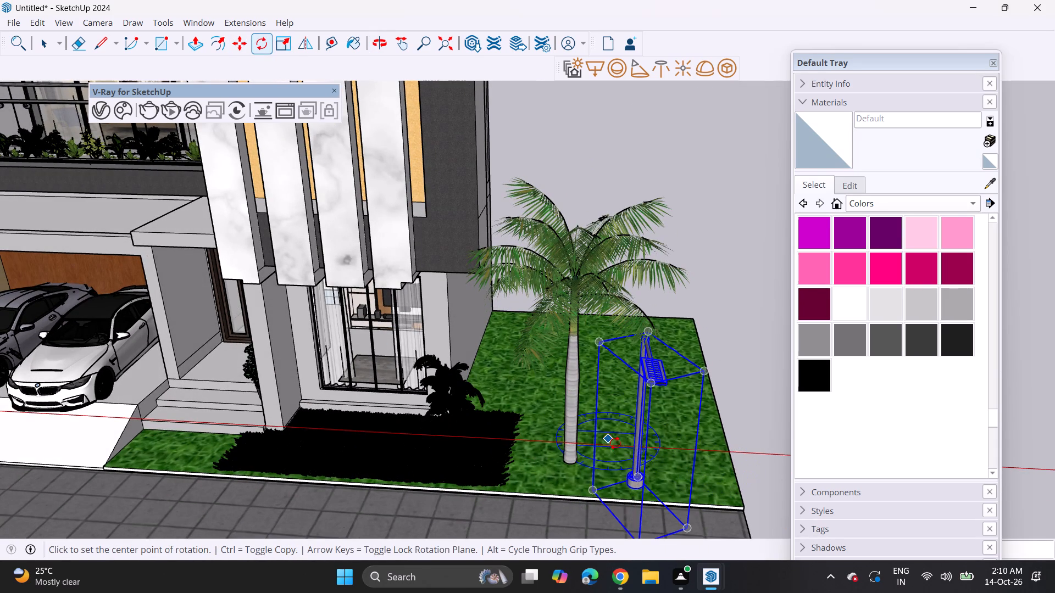
{"action": "left_click", "coordinate": [682, 435]}
{"action": "left_click", "coordinate": [712, 431]}
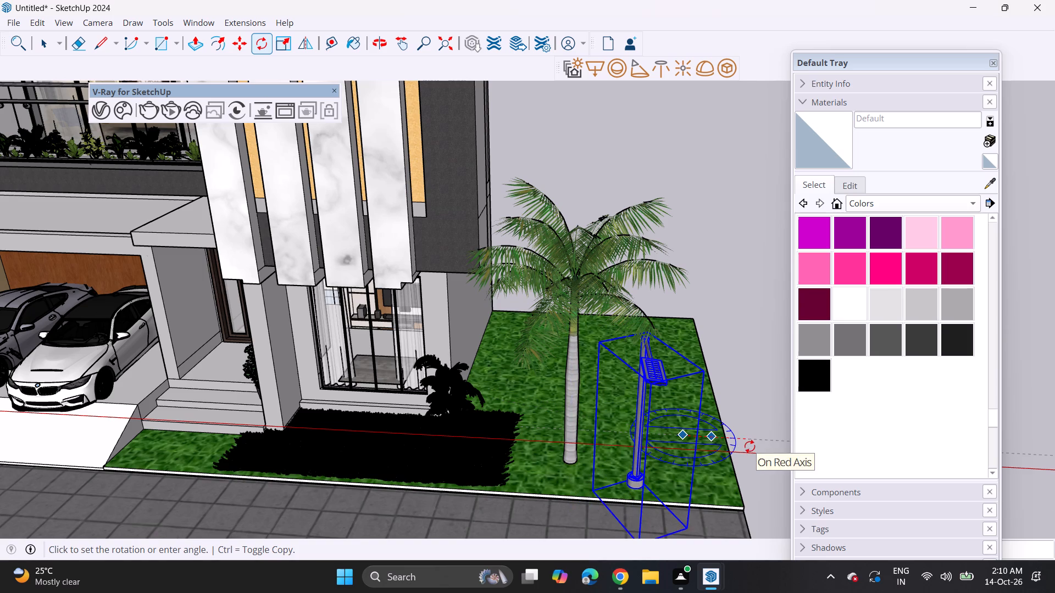
{"action": "scroll", "coordinate": [735, 437], "scroll_direction": "down", "scroll_amount": 5}
{"action": "middle_click_drag", "start_coordinate": [719, 430], "coordinate": [529, 295], "text": "shift"}
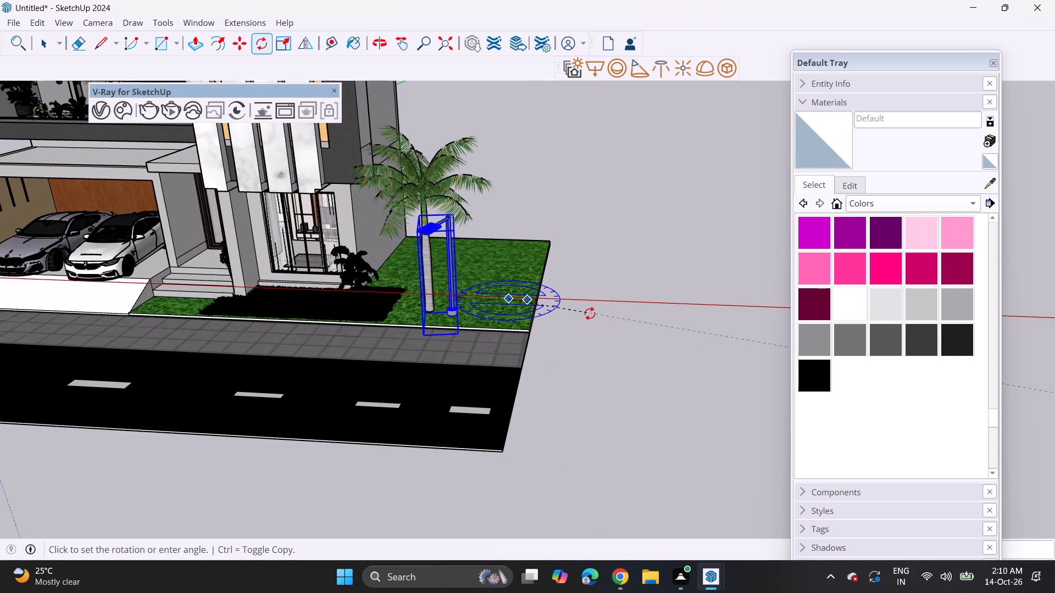
{"action": "left_click", "coordinate": [591, 309]}
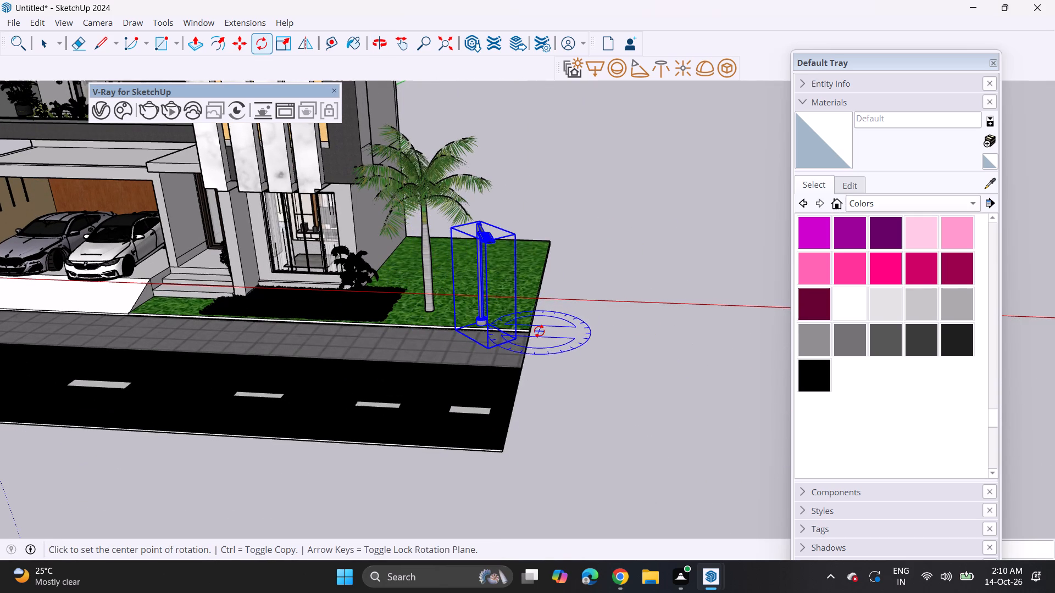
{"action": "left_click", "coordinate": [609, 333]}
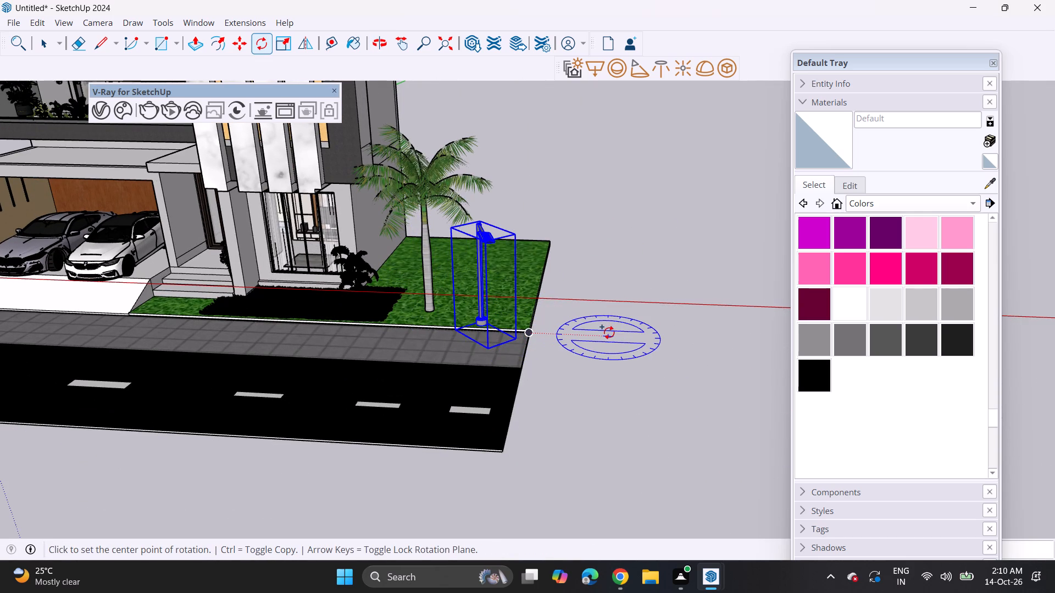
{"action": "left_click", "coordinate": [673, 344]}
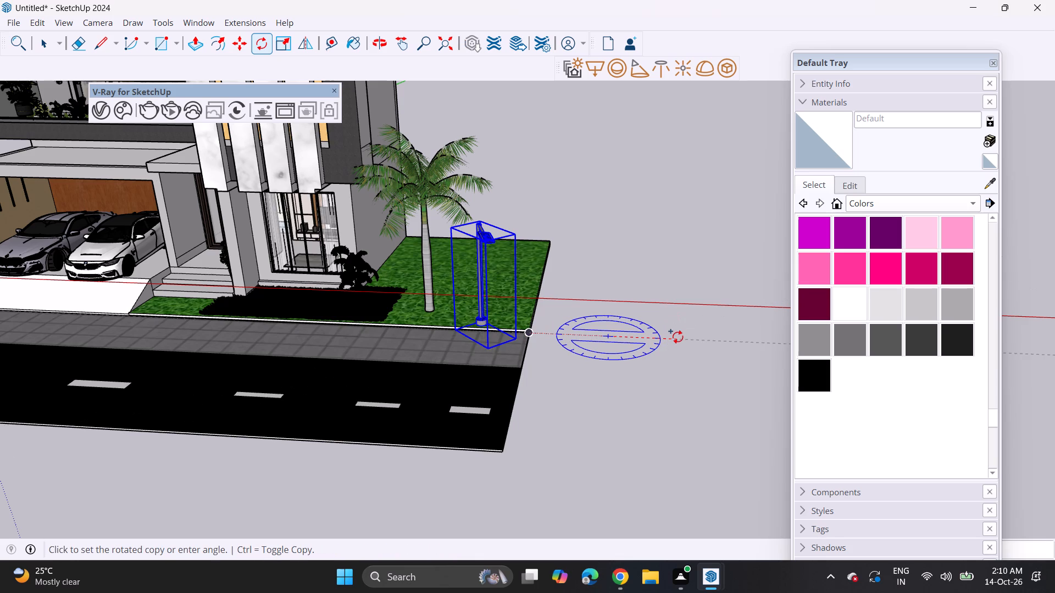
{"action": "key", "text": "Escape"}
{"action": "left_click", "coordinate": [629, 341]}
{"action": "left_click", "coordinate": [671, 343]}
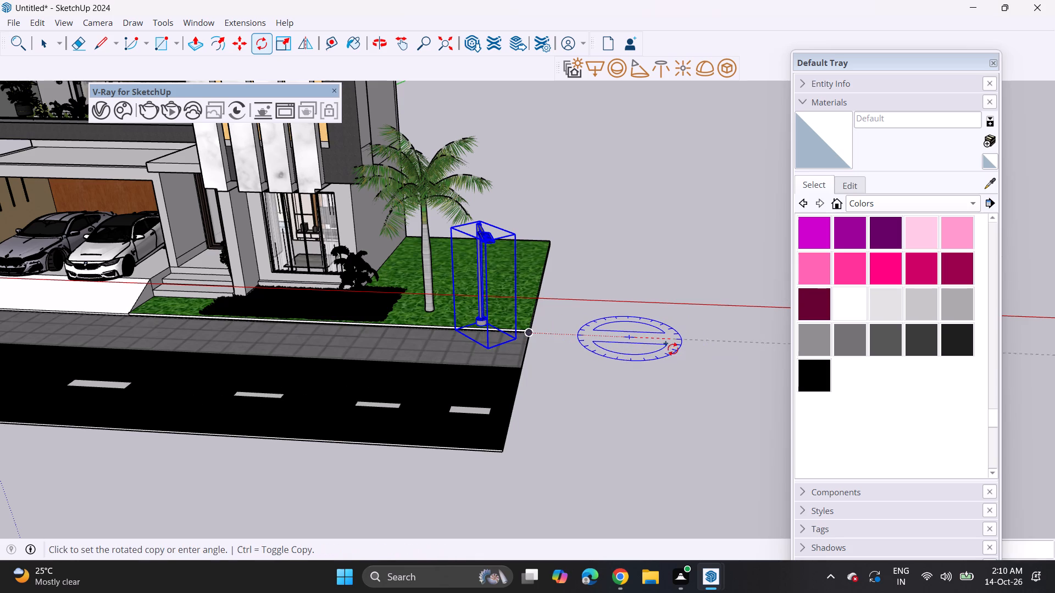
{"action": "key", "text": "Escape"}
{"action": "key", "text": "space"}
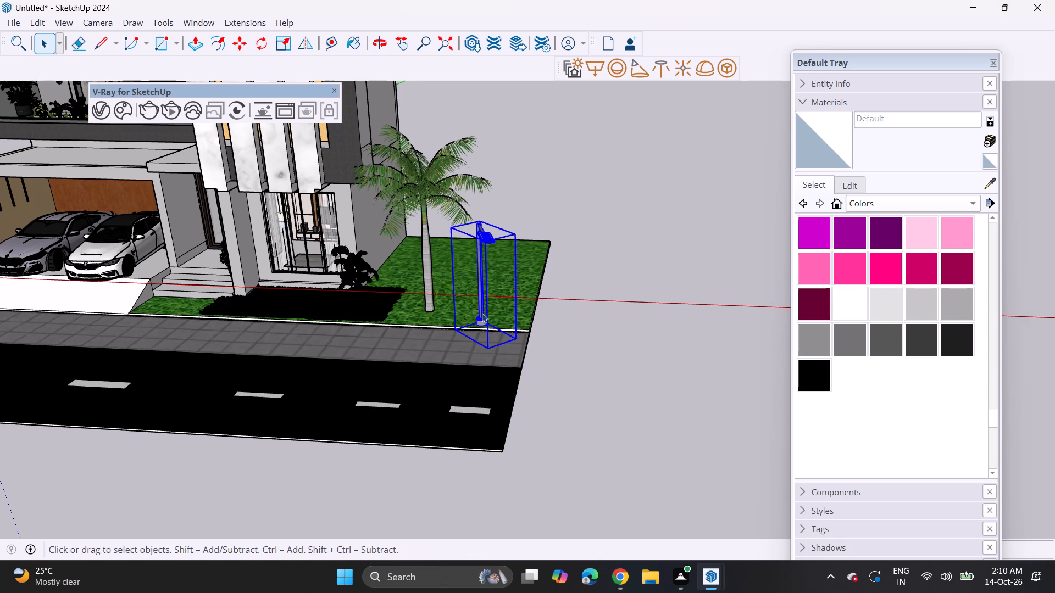
Reselect the street lamp and rotate it slightly about the vertical axis to align its head with the road.
{"action": "left_click", "coordinate": [582, 289]}
{"action": "left_click", "coordinate": [481, 296]}
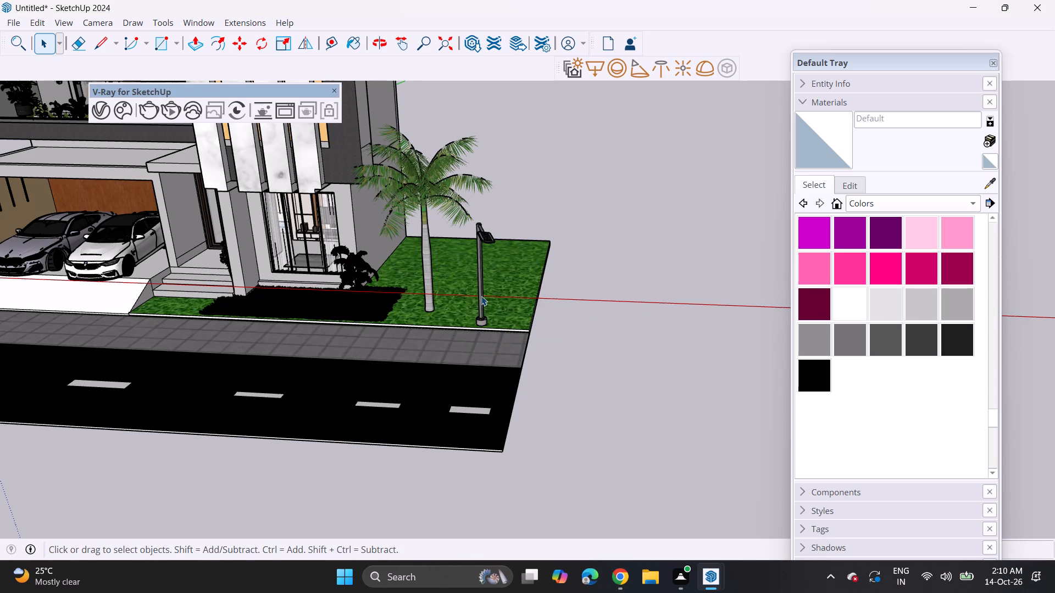
{"action": "left_click", "coordinate": [261, 42]}
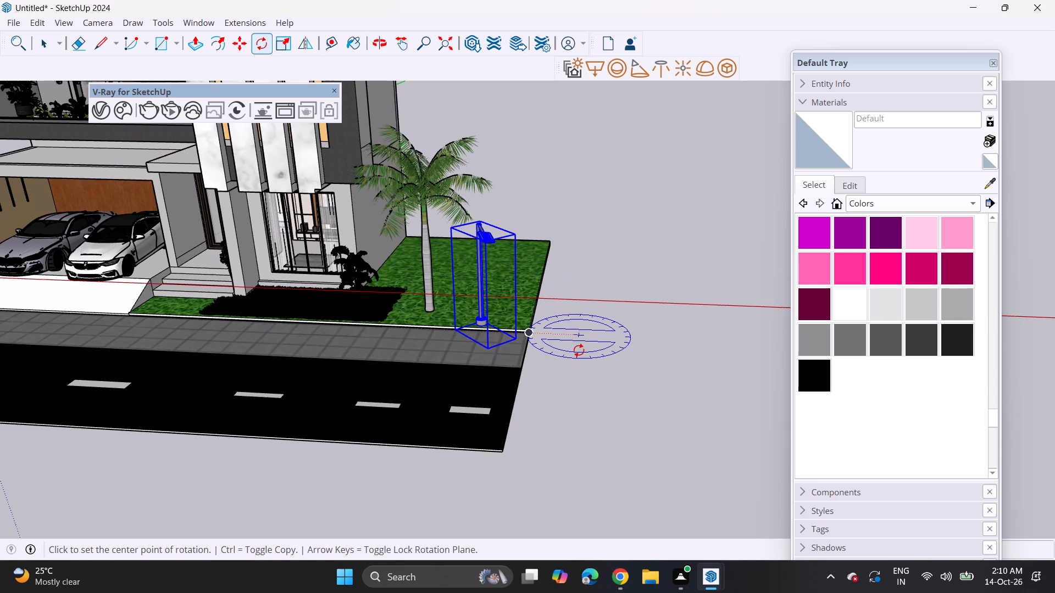
{"action": "left_click", "coordinate": [579, 350]}
{"action": "left_click", "coordinate": [645, 345]}
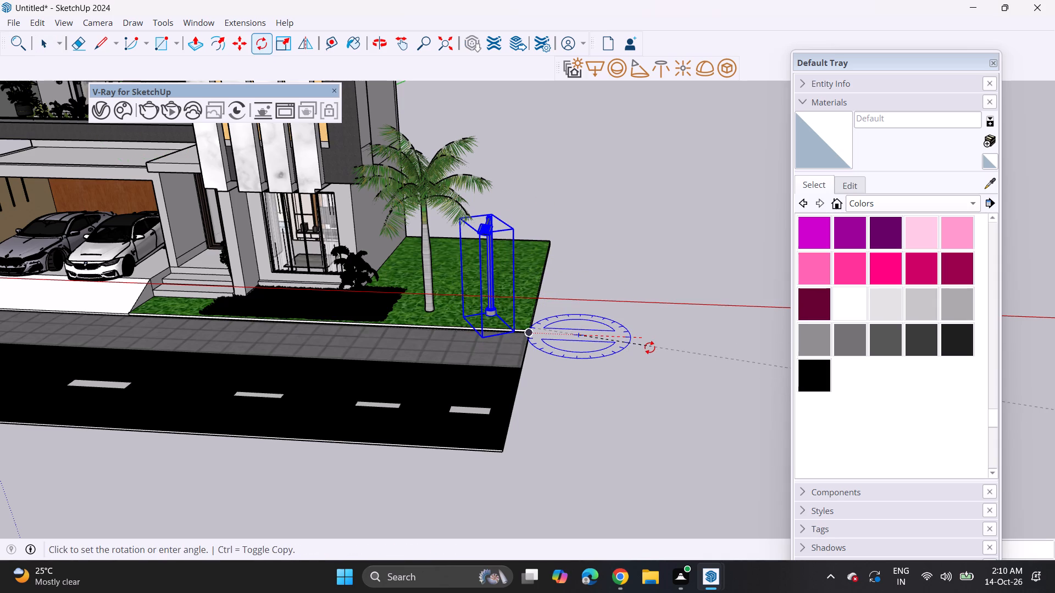
{"action": "left_click", "coordinate": [649, 348]}
{"action": "key", "text": "space"}
Move the street lamp along the red axis closer to the palm on the marble-fin side.
{"action": "key", "text": "m"}
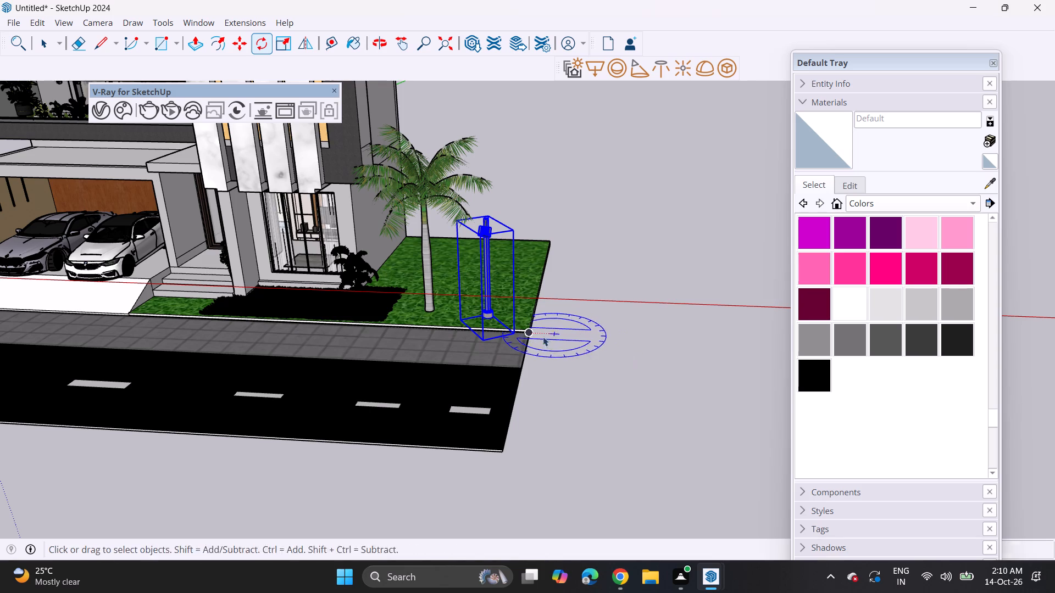
{"action": "left_click", "coordinate": [491, 321]}
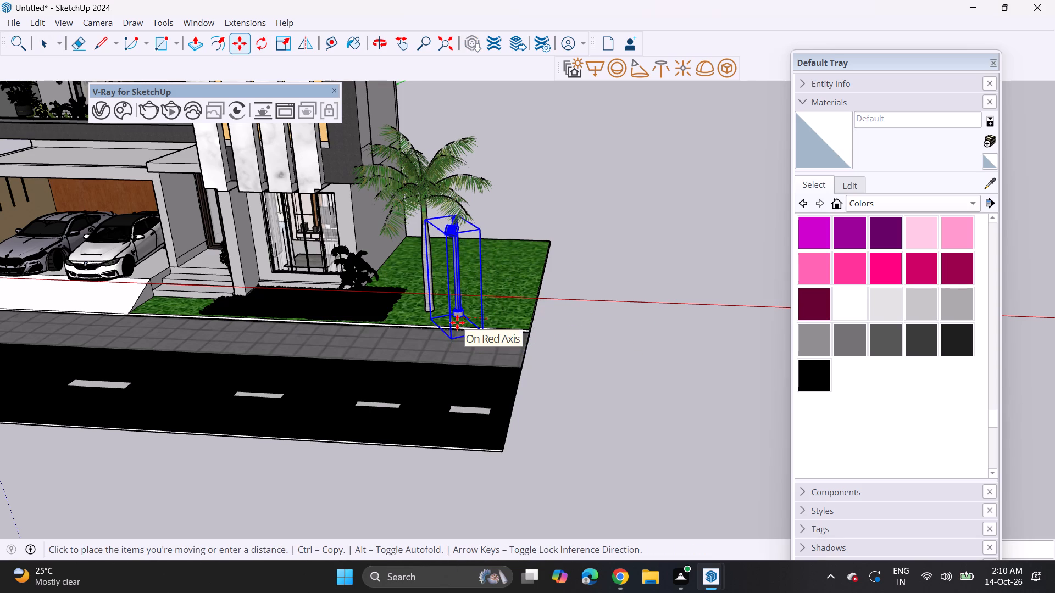
{"action": "left_click", "coordinate": [457, 322]}
Copy the street lamp along the red axis to the garage-side lawn, on the outer side of the palm there.
{"action": "left_click", "coordinate": [464, 315]}
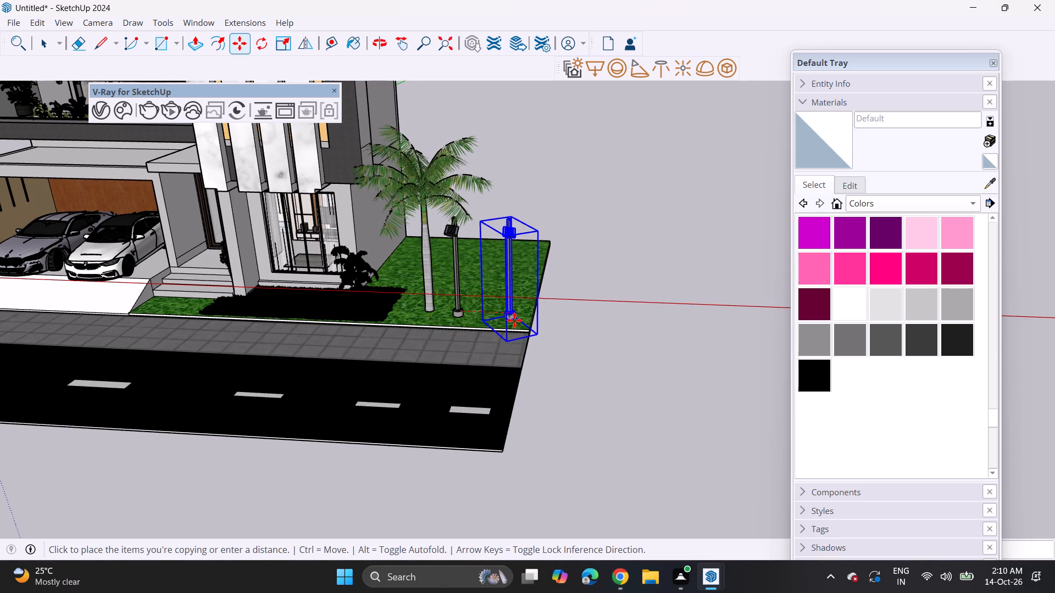
{"action": "middle_click_drag", "start_coordinate": [239, 311], "coordinate": [550, 304], "text": "shift"}
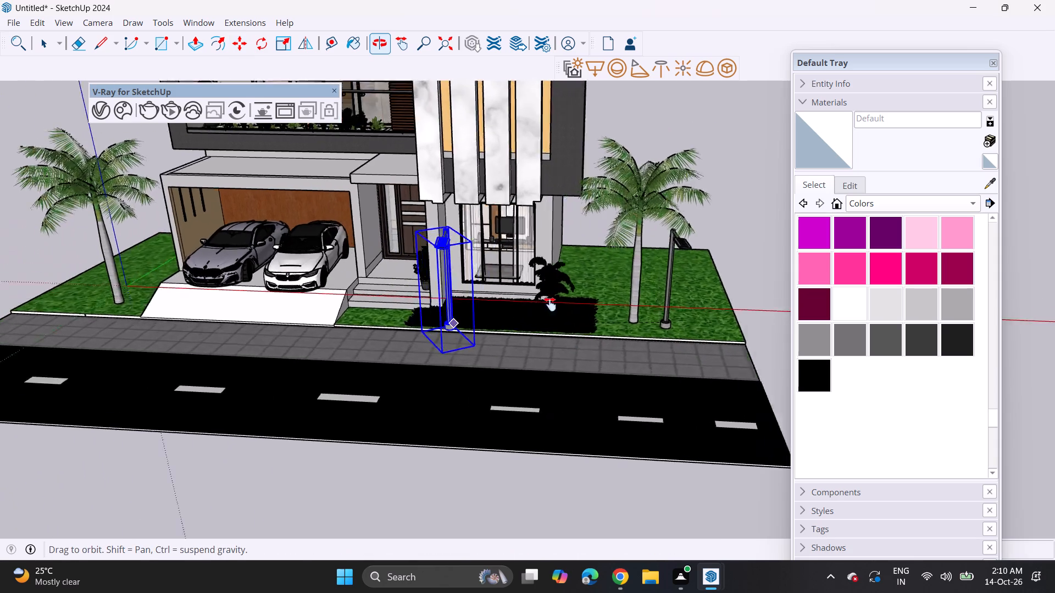
{"action": "middle_click_drag", "start_coordinate": [550, 304], "coordinate": [604, 298], "text": "shift"}
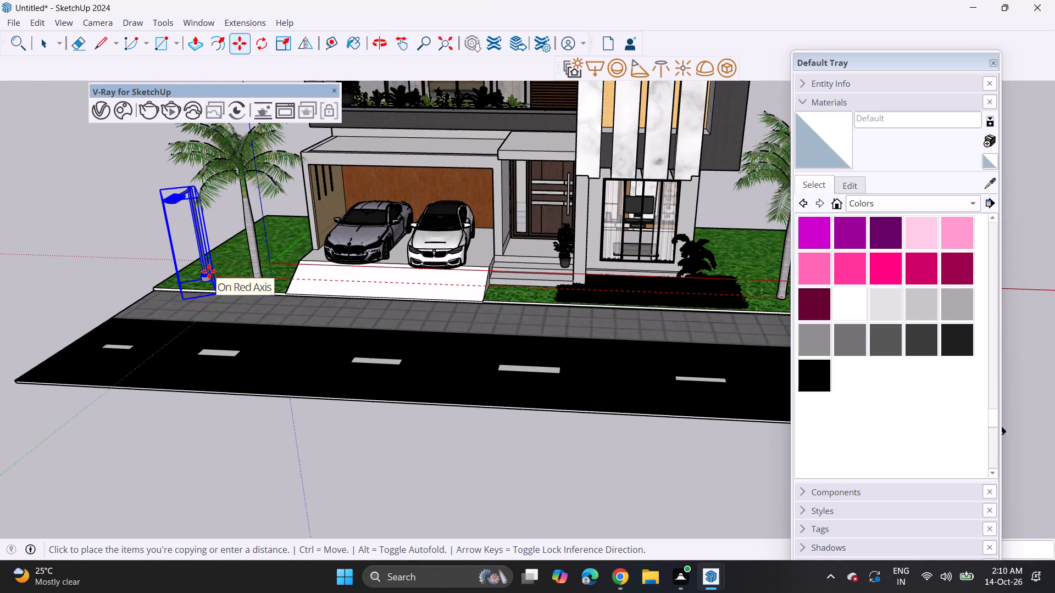
{"action": "left_click", "coordinate": [209, 271]}
{"action": "scroll", "coordinate": [224, 279], "scroll_direction": "down", "scroll_amount": 5}
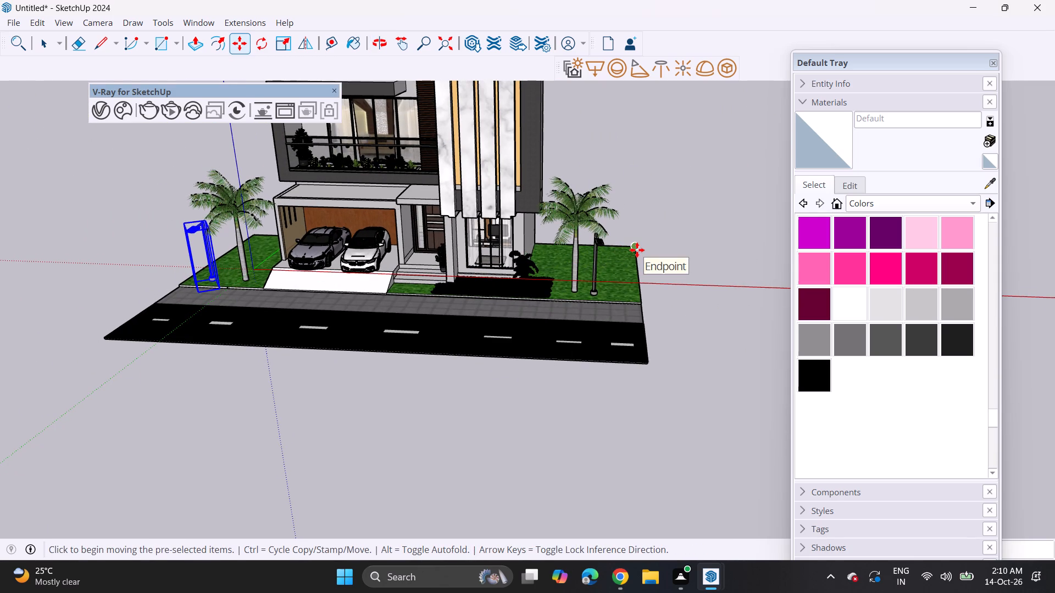
{"action": "key", "text": "space"}
{"action": "left_click", "coordinate": [620, 177]}
Move the marble-fin-side palm a little towards the house, away from the street lamp.
{"action": "middle_click_drag", "start_coordinate": [540, 259], "coordinate": [540, 260]}
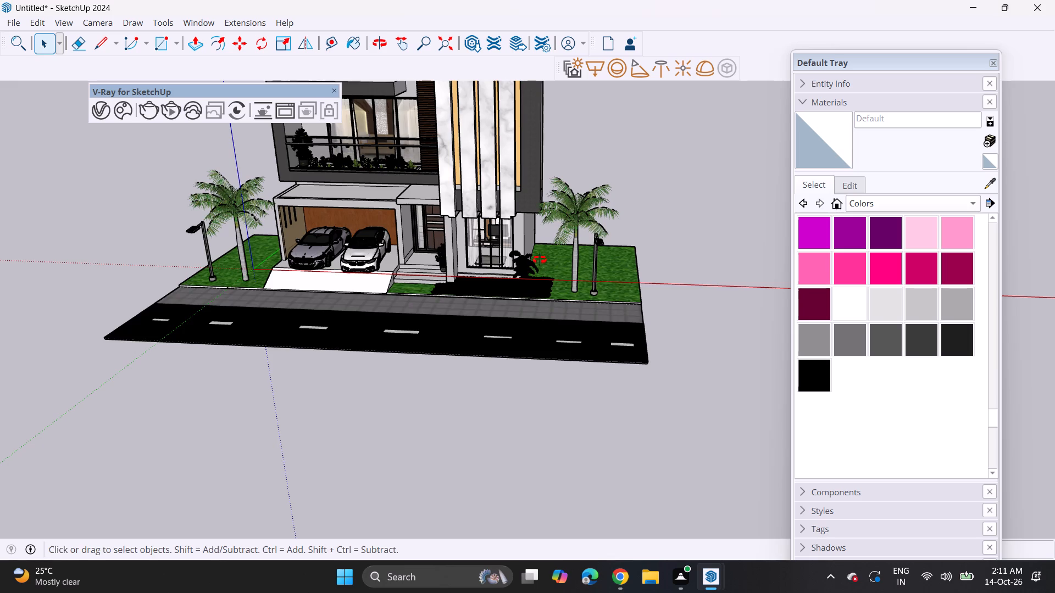
{"action": "middle_click_drag", "start_coordinate": [540, 260], "coordinate": [552, 208]}
{"action": "scroll", "coordinate": [564, 228], "scroll_direction": "up", "scroll_amount": 5}
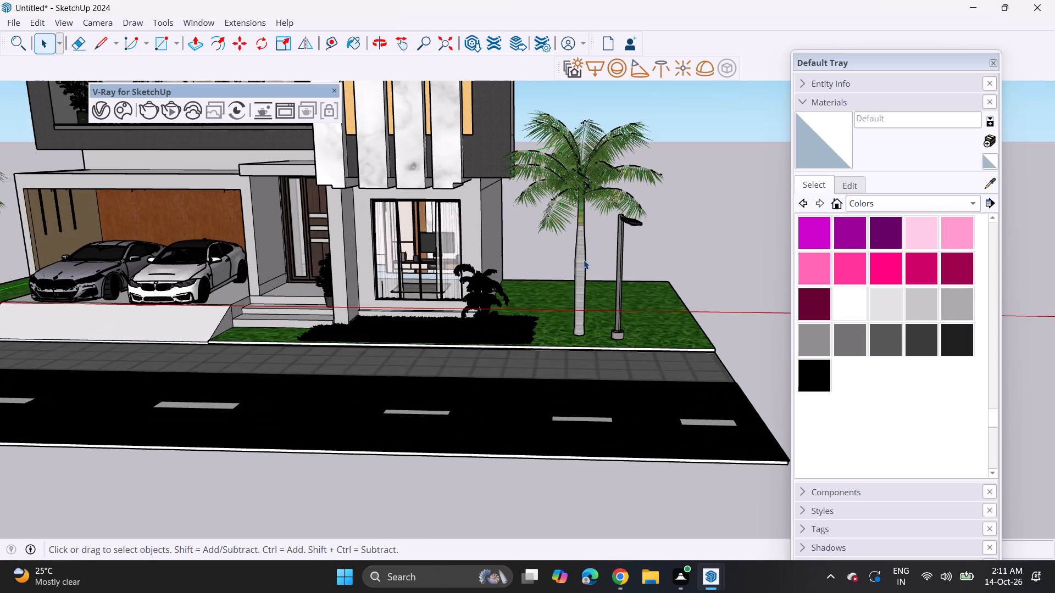
{"action": "left_click", "coordinate": [584, 260]}
{"action": "key", "text": "m"}
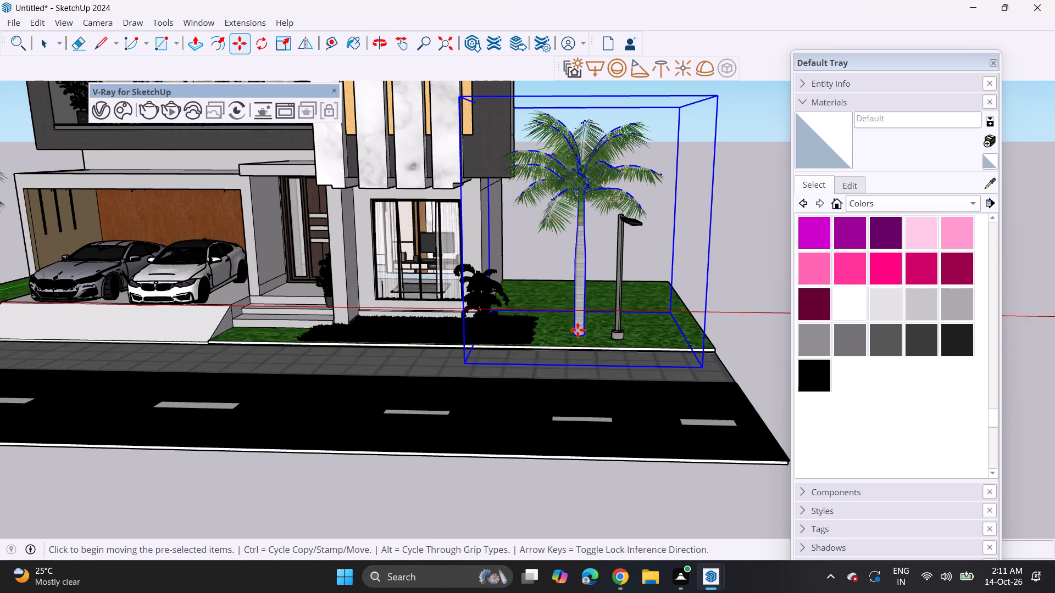
{"action": "left_click", "coordinate": [578, 330]}
{"action": "left_click", "coordinate": [548, 332]}
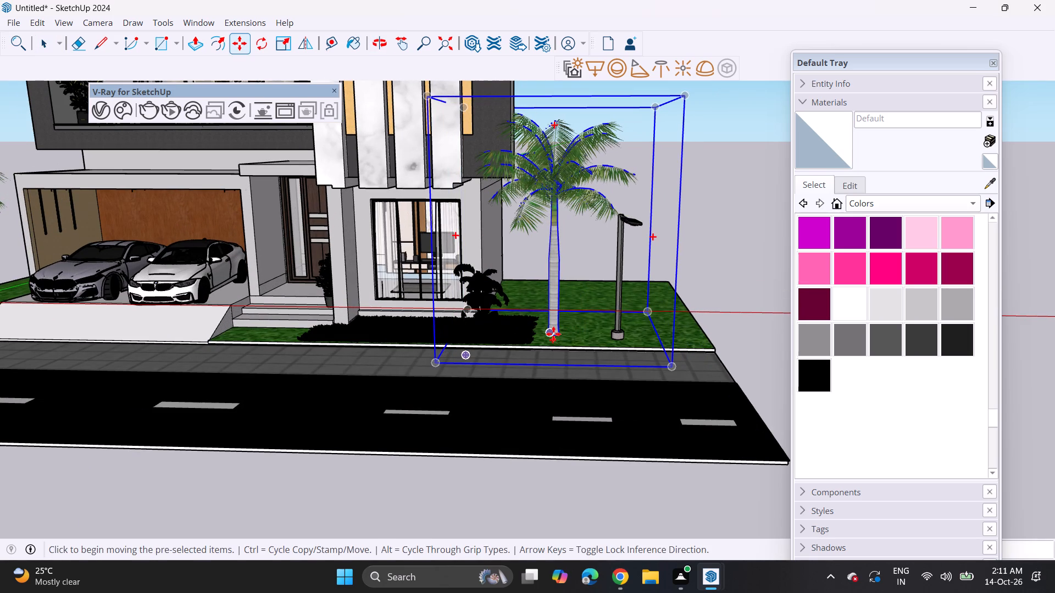
Copy the palm to the outer side of the street lamp on the marble-fin side, and again beyond the lamp on the garage side.
{"action": "left_click", "coordinate": [553, 334]}
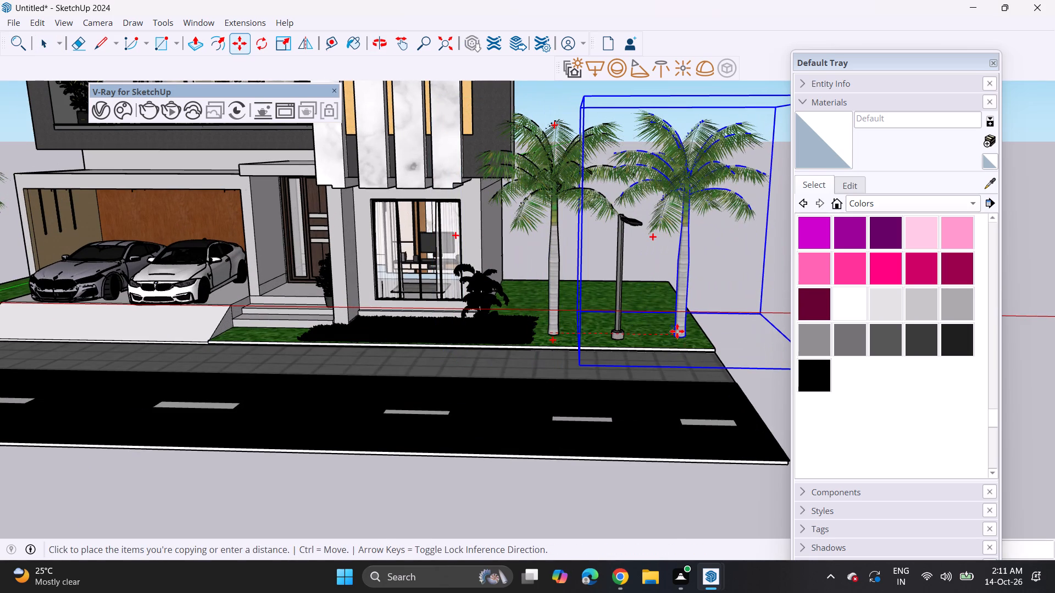
{"action": "left_click", "coordinate": [677, 331]}
{"action": "left_click", "coordinate": [681, 337]}
{"action": "middle_click_drag", "start_coordinate": [264, 321], "coordinate": [690, 323], "text": "shift"}
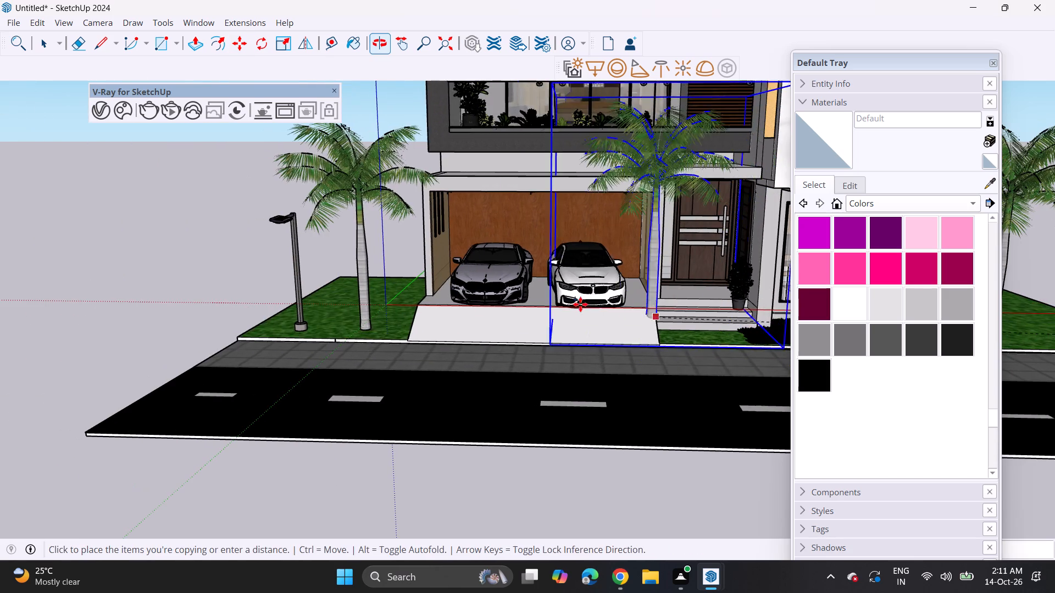
{"action": "left_click", "coordinate": [284, 318]}
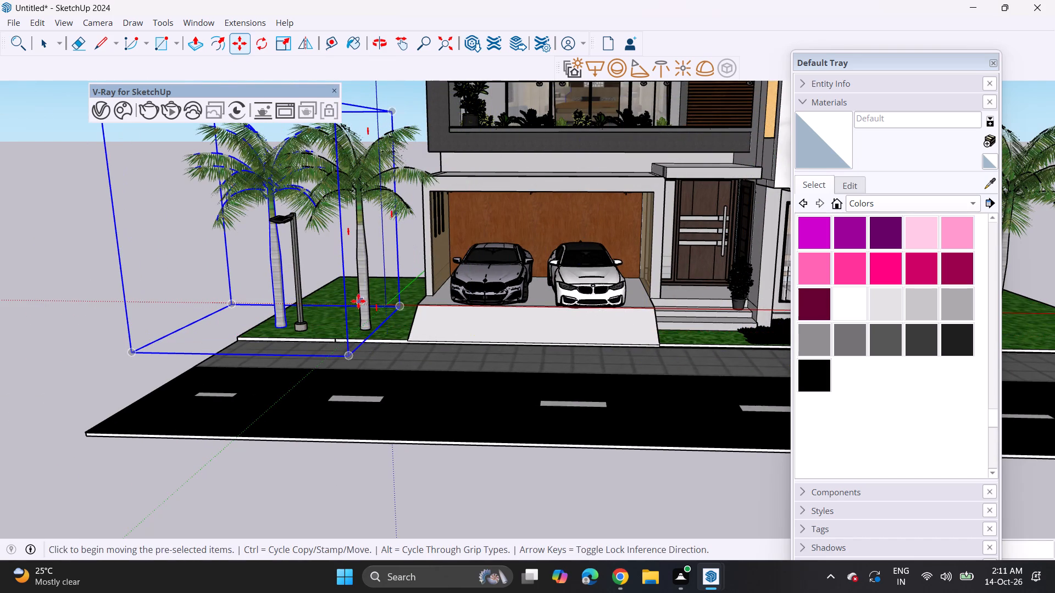
{"action": "scroll", "coordinate": [327, 294], "scroll_direction": "down", "scroll_amount": 10}
{"action": "key", "text": "space"}
{"action": "left_click", "coordinate": [253, 164]}
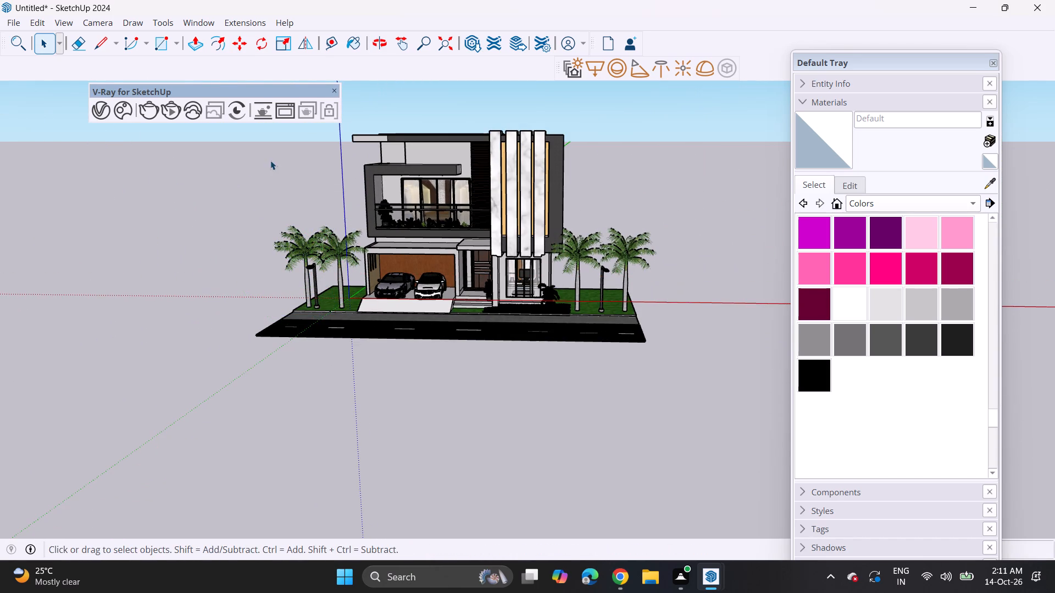
Copy the whole villa plot along the red axis to the marble-fin side, joining the two roads end to end at their front corners.
{"action": "scroll", "coordinate": [285, 161], "scroll_direction": "down", "scroll_amount": 5}
{"action": "middle_click_drag", "start_coordinate": [279, 166], "coordinate": [341, 255], "text": "shift"}
{"action": "scroll", "coordinate": [338, 239], "scroll_direction": "up", "scroll_amount": 2}
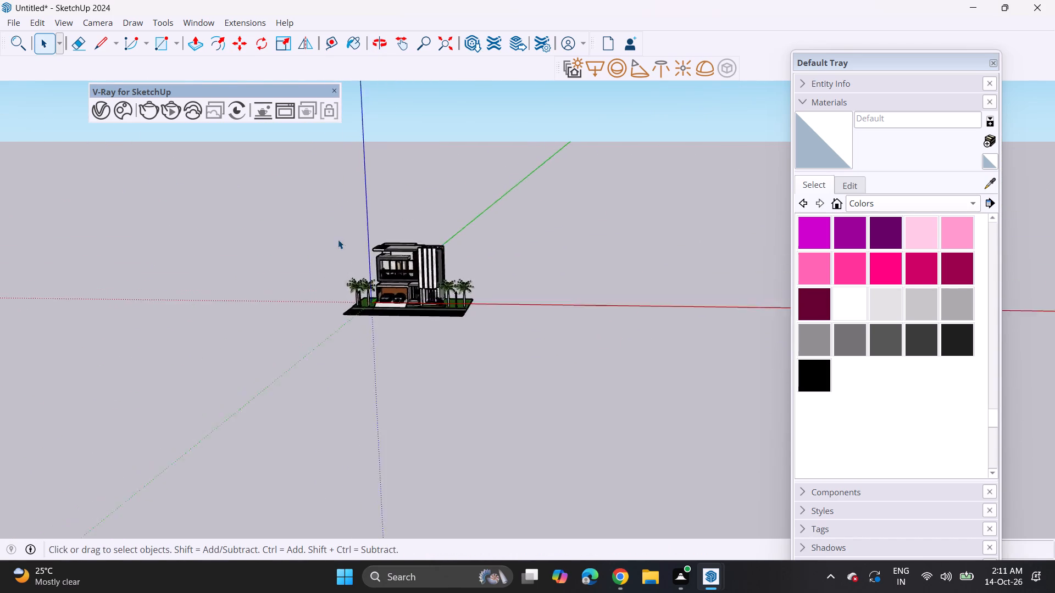
{"action": "scroll", "coordinate": [338, 239], "scroll_direction": "up", "scroll_amount": 3}
{"action": "left_click_drag", "start_coordinate": [292, 195], "coordinate": [706, 504]}
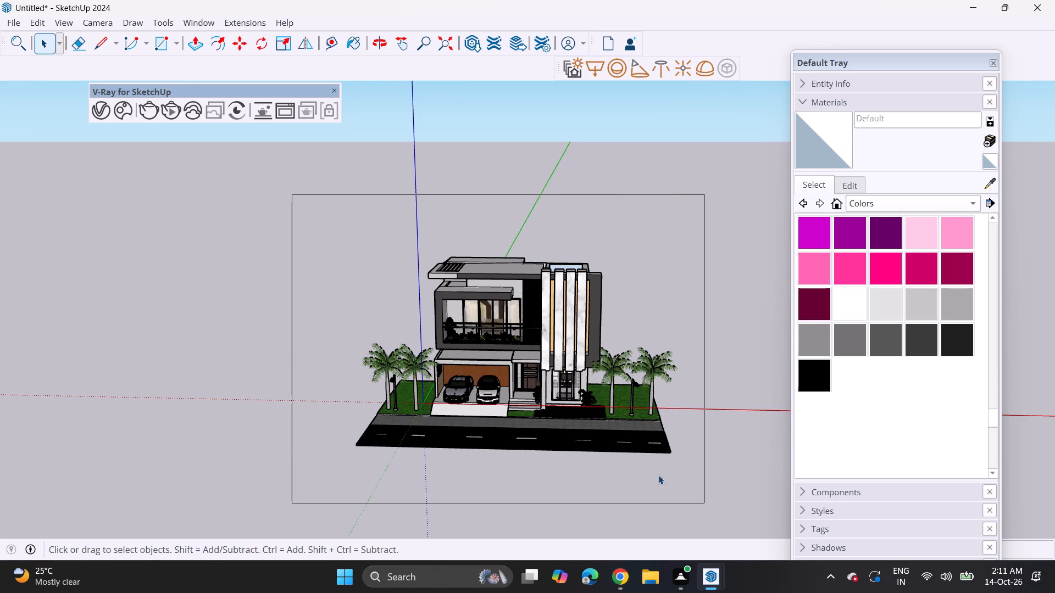
{"action": "scroll", "coordinate": [394, 452], "scroll_direction": "up", "scroll_amount": 9}
{"action": "scroll", "coordinate": [348, 443], "scroll_direction": "up", "scroll_amount": 2}
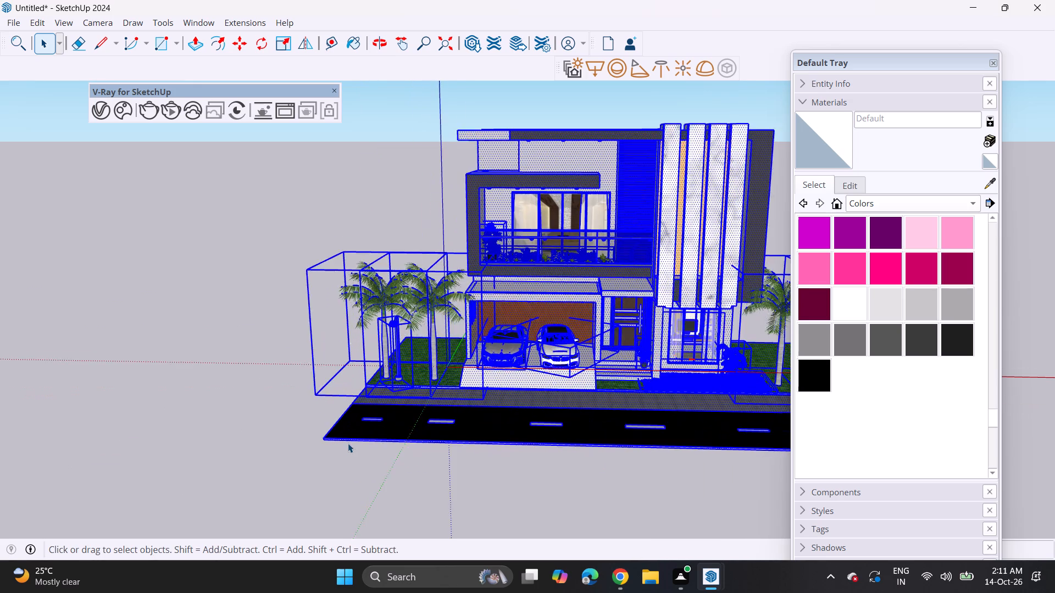
{"action": "scroll", "coordinate": [348, 443], "scroll_direction": "up", "scroll_amount": 19}
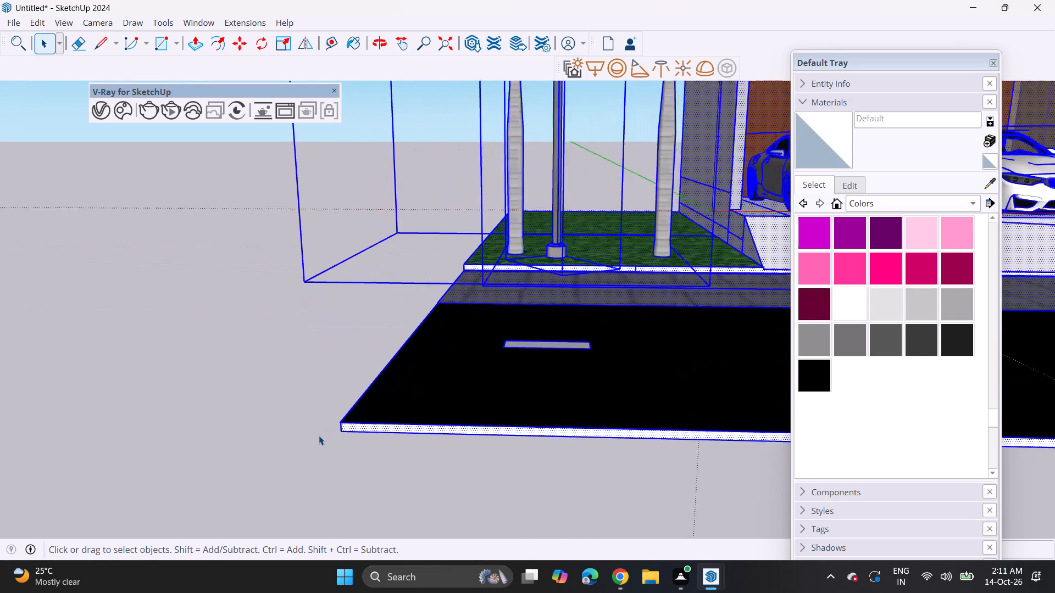
{"action": "scroll", "coordinate": [319, 435], "scroll_direction": "up", "scroll_amount": 6}
{"action": "key", "text": "m"}
{"action": "left_click", "coordinate": [354, 430]}
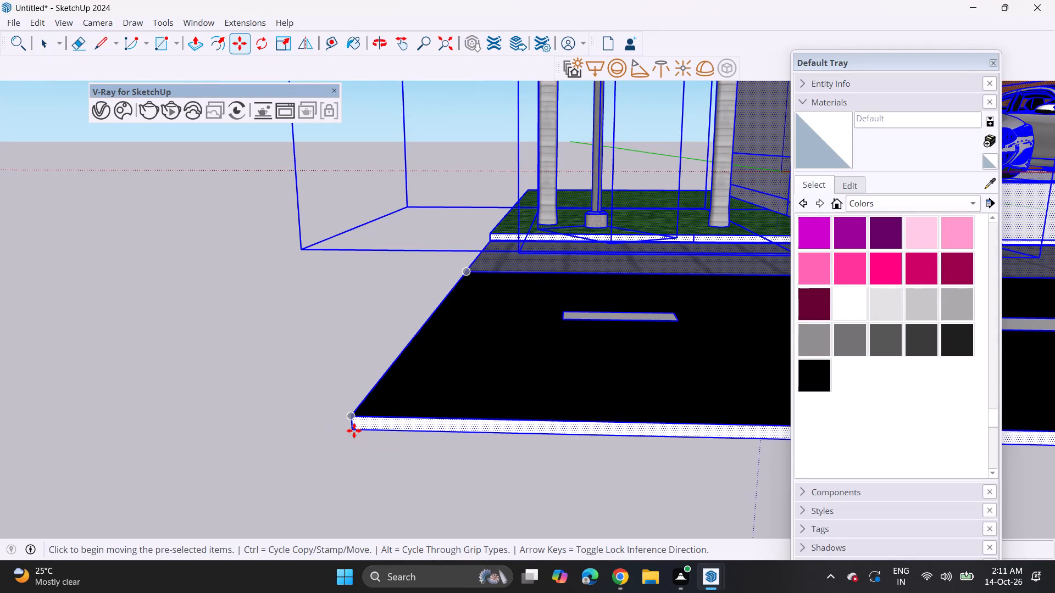
{"action": "scroll", "coordinate": [392, 419], "scroll_direction": "down", "scroll_amount": 15}
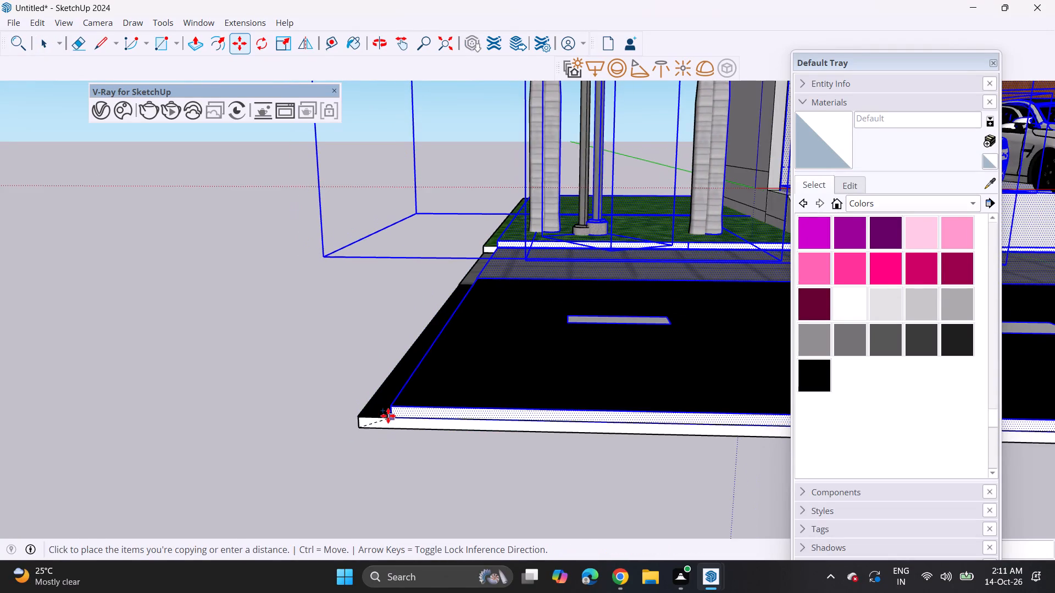
{"action": "scroll", "coordinate": [388, 416], "scroll_direction": "down", "scroll_amount": 20}
{"action": "scroll", "coordinate": [388, 416], "scroll_direction": "down", "scroll_amount": 11}
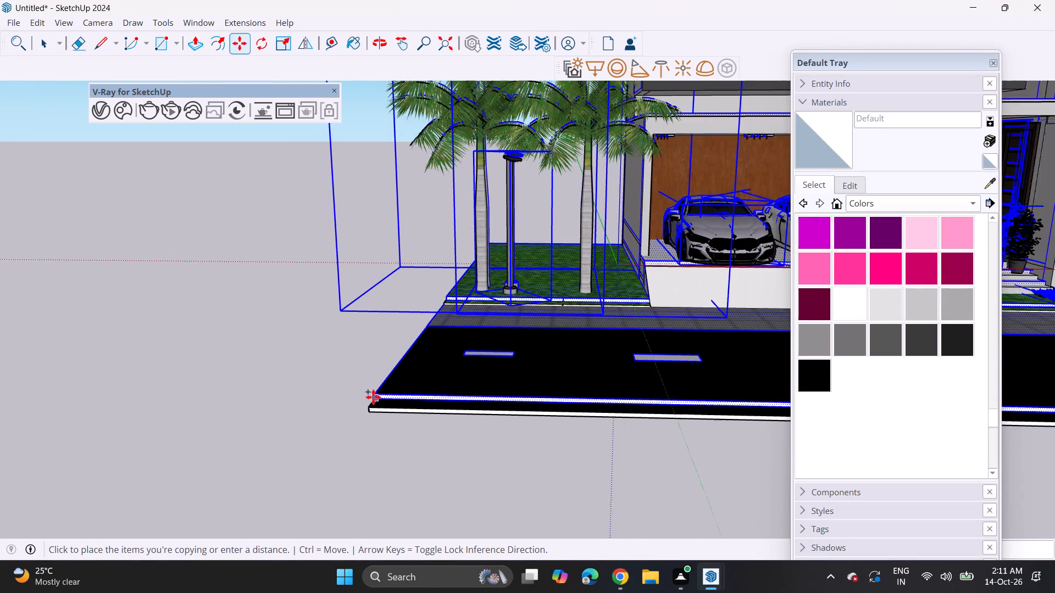
{"action": "scroll", "coordinate": [373, 397], "scroll_direction": "down", "scroll_amount": 20}
{"action": "scroll", "coordinate": [373, 397], "scroll_direction": "down", "scroll_amount": 11}
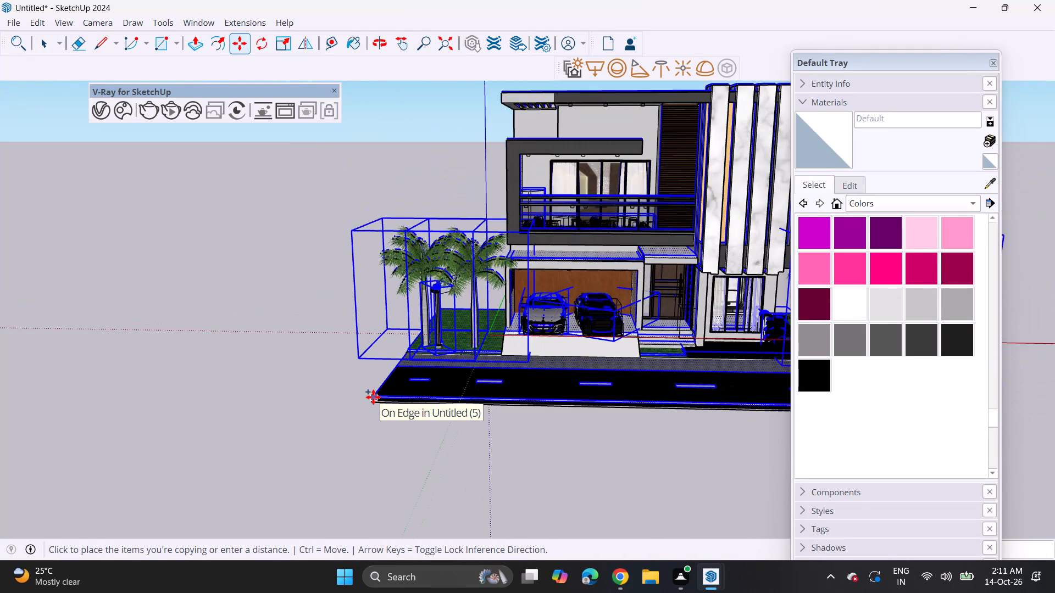
{"action": "scroll", "coordinate": [373, 397], "scroll_direction": "down", "scroll_amount": 15}
{"action": "middle_click_drag", "start_coordinate": [445, 399], "coordinate": [299, 329], "text": "shift"}
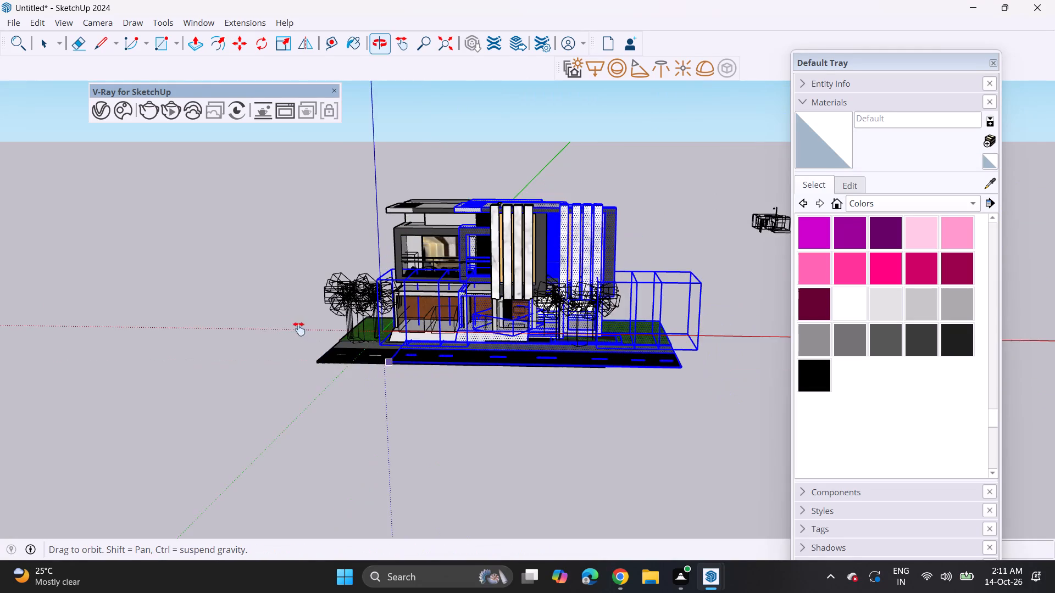
{"action": "middle_click_drag", "start_coordinate": [299, 329], "coordinate": [262, 322], "text": "shift"}
{"action": "scroll", "coordinate": [497, 332], "scroll_direction": "up", "scroll_amount": 4}
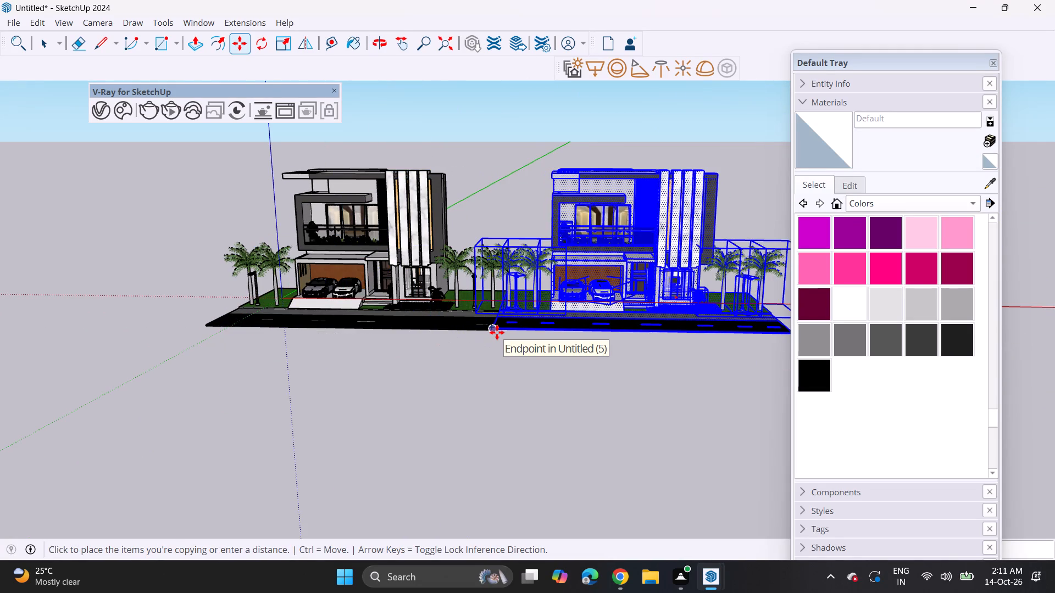
{"action": "scroll", "coordinate": [497, 332], "scroll_direction": "up", "scroll_amount": 17}
{"action": "scroll", "coordinate": [497, 332], "scroll_direction": "up", "scroll_amount": 15}
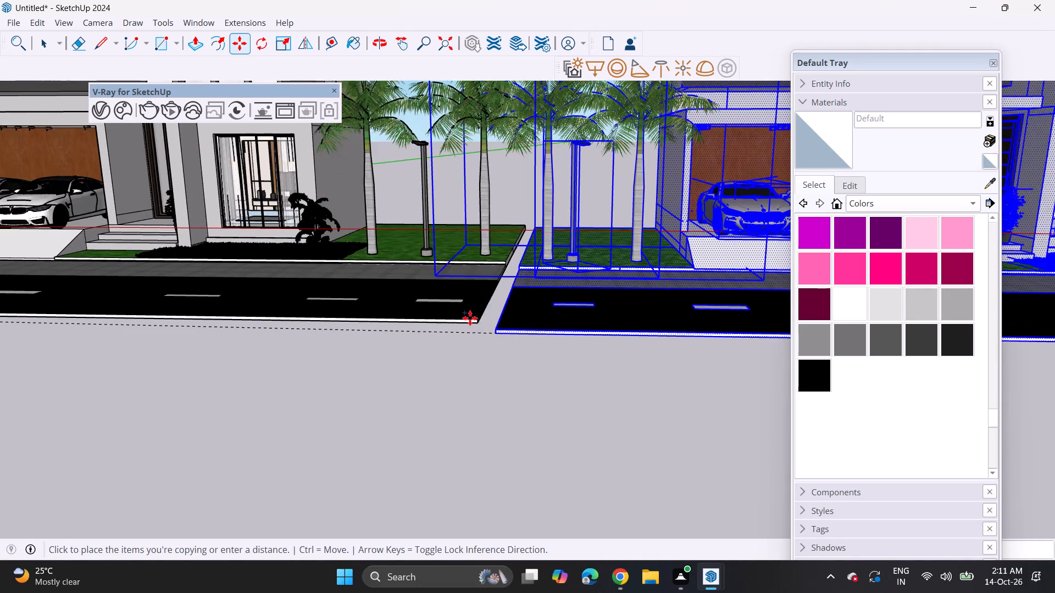
{"action": "scroll", "coordinate": [470, 318], "scroll_direction": "up", "scroll_amount": 16}
{"action": "scroll", "coordinate": [470, 318], "scroll_direction": "up", "scroll_amount": 5}
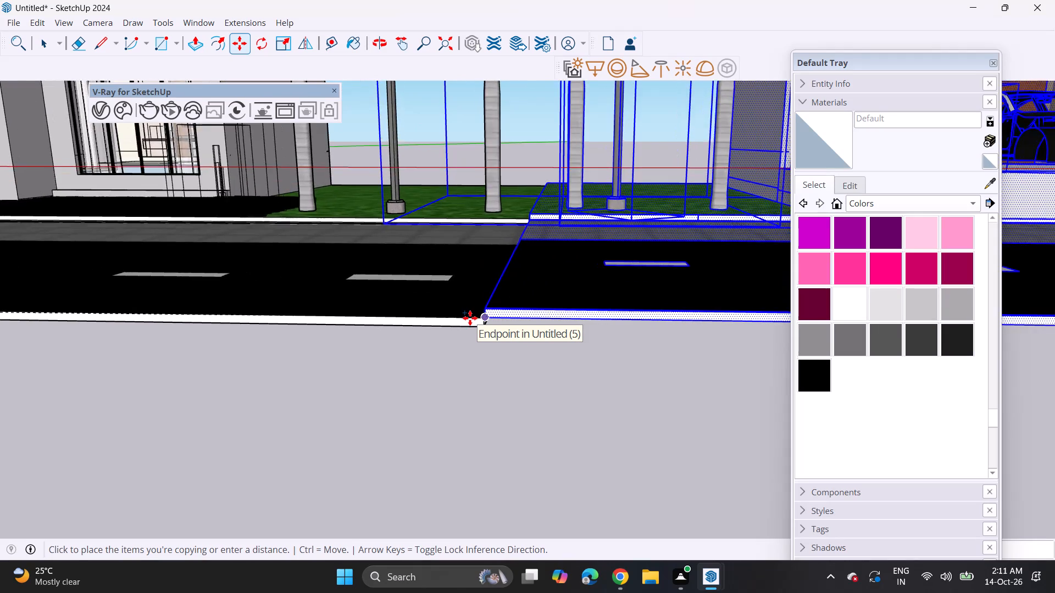
{"action": "scroll", "coordinate": [470, 318], "scroll_direction": "up", "scroll_amount": 4}
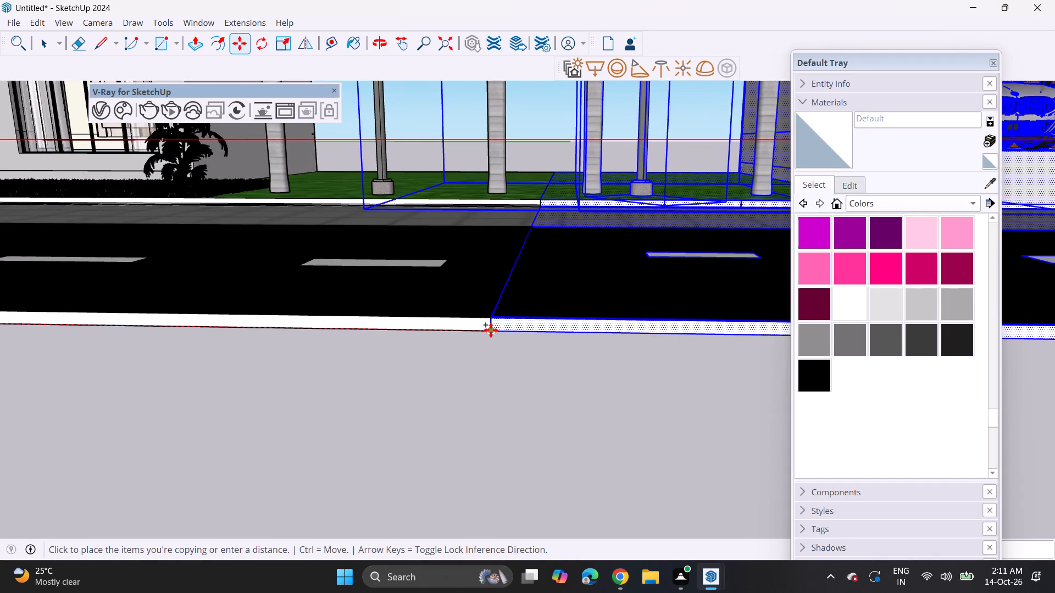
{"action": "left_click", "coordinate": [492, 332]}
{"action": "scroll", "coordinate": [445, 323], "scroll_direction": "down", "scroll_amount": 9}
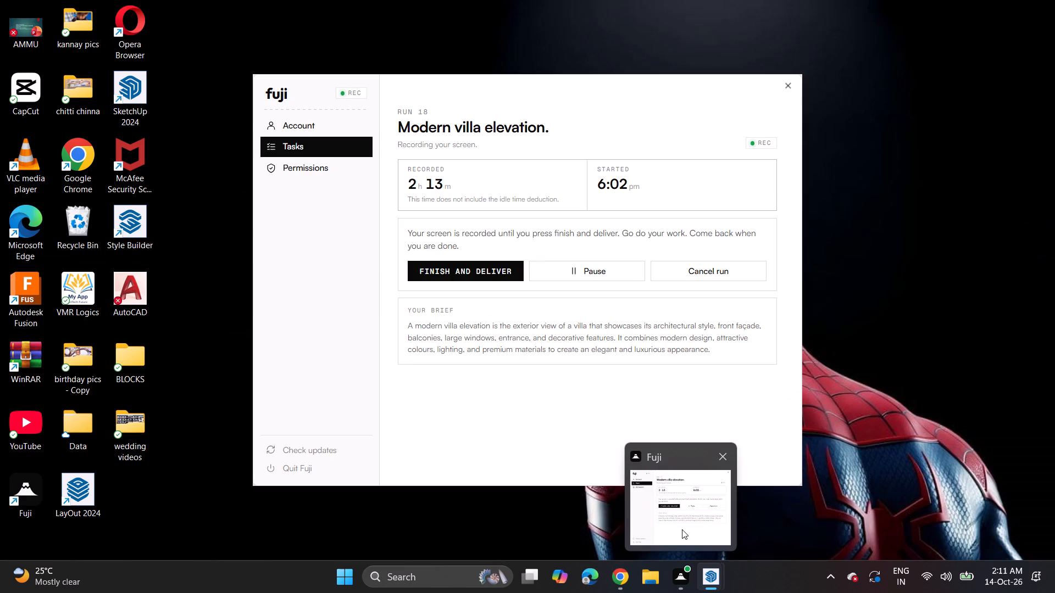
{"action": "scroll", "coordinate": [380, 318], "scroll_direction": "down", "scroll_amount": 9}
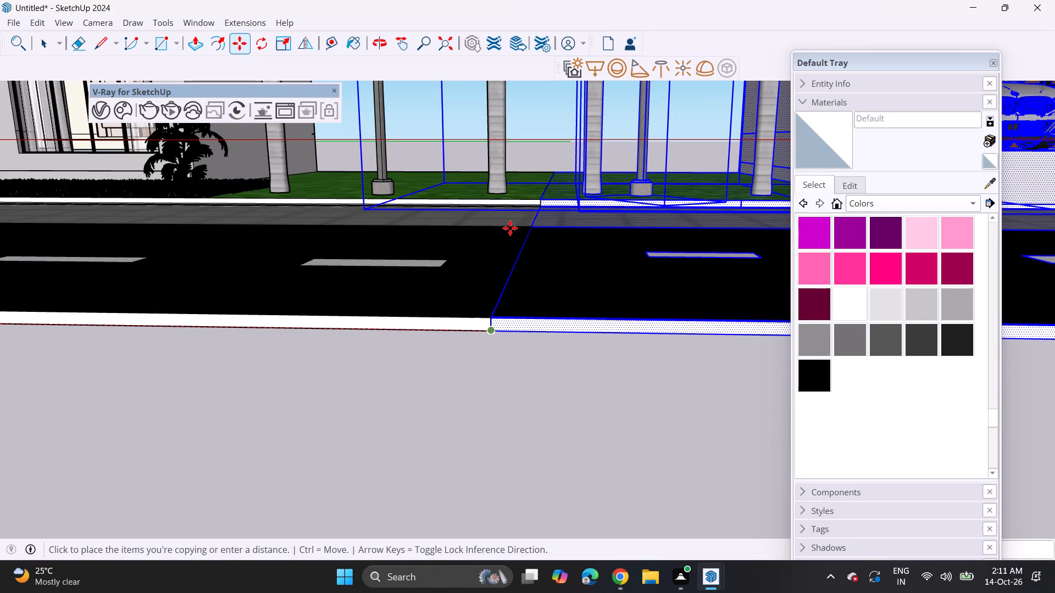
{"action": "scroll", "coordinate": [513, 228], "scroll_direction": "down", "scroll_amount": 17}
{"action": "scroll", "coordinate": [514, 239], "scroll_direction": "down", "scroll_amount": 12}
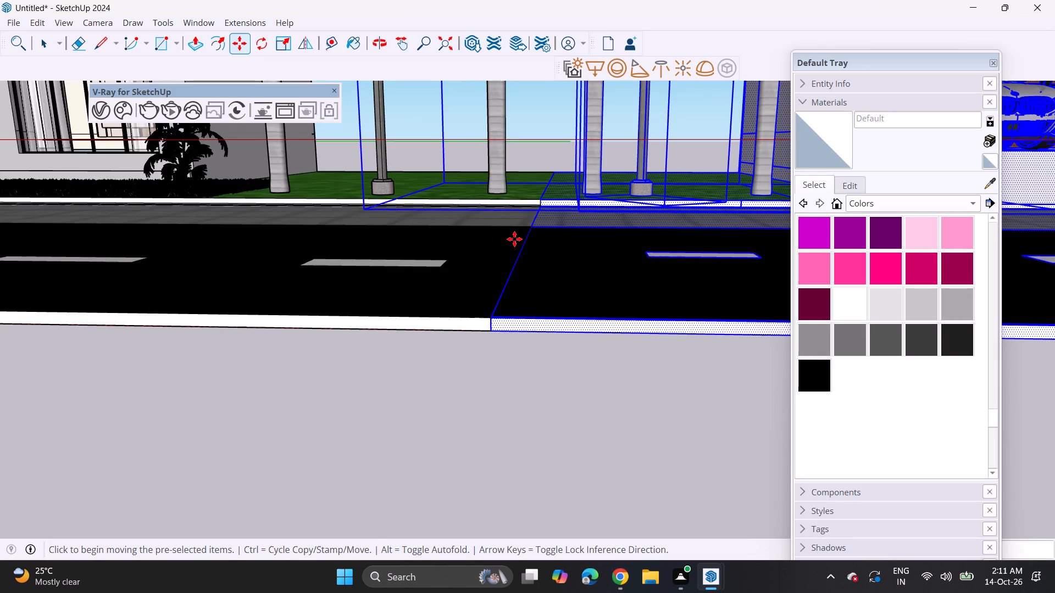
{"action": "scroll", "coordinate": [514, 239], "scroll_direction": "down", "scroll_amount": 4}
{"action": "scroll", "coordinate": [514, 239], "scroll_direction": "down", "scroll_amount": 18}
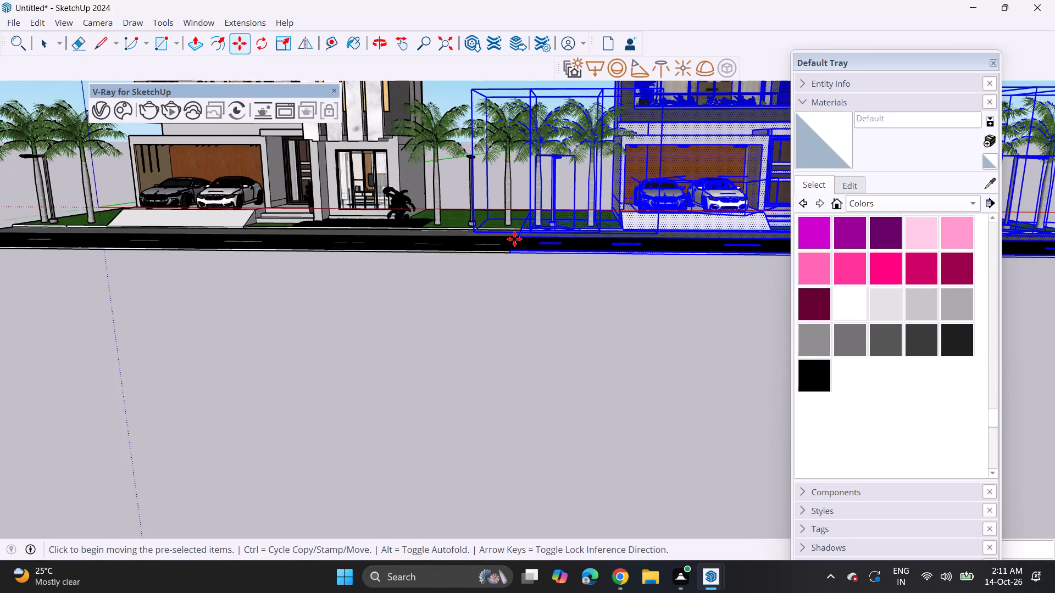
{"action": "scroll", "coordinate": [514, 239], "scroll_direction": "down", "scroll_amount": 14}
{"action": "middle_click_drag", "start_coordinate": [497, 221], "coordinate": [494, 319], "text": "shift"}
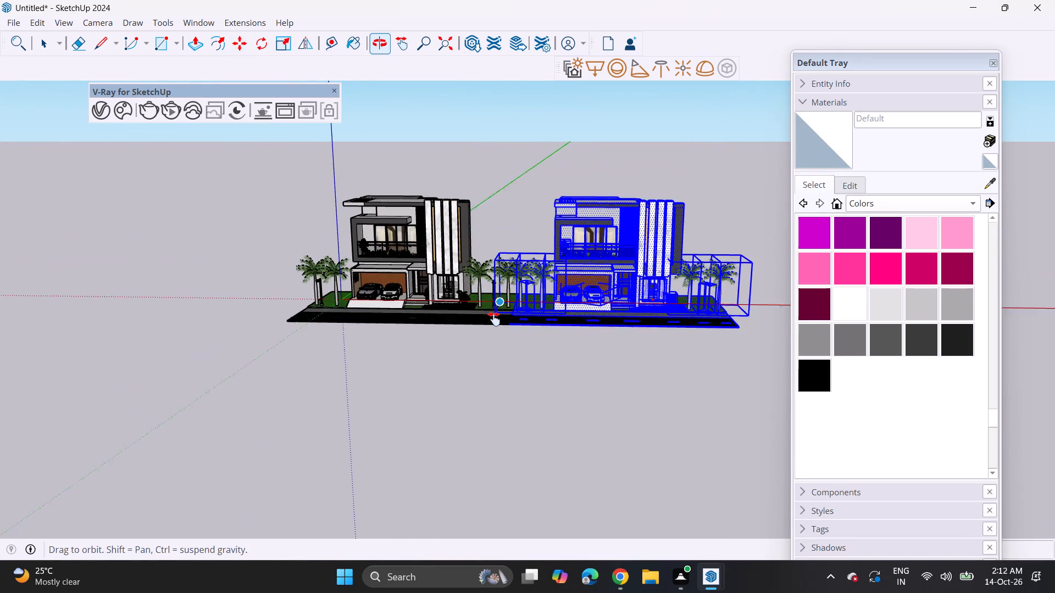
{"action": "middle_click_drag", "start_coordinate": [494, 319], "coordinate": [489, 307], "text": "shift"}
{"action": "key", "text": "space"}
{"action": "left_click", "coordinate": [507, 222]}
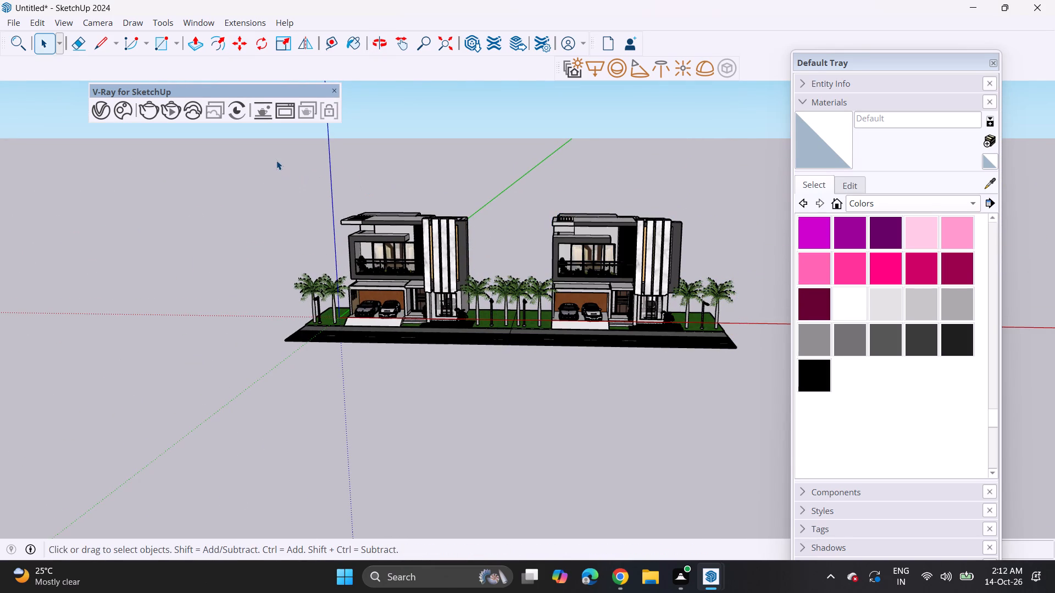
Copy both villa plots together behind the originals, snapping the copy's front road corner to the rear corner of the garage-side lawn.
{"action": "left_click_drag", "start_coordinate": [275, 159], "coordinate": [740, 395]}
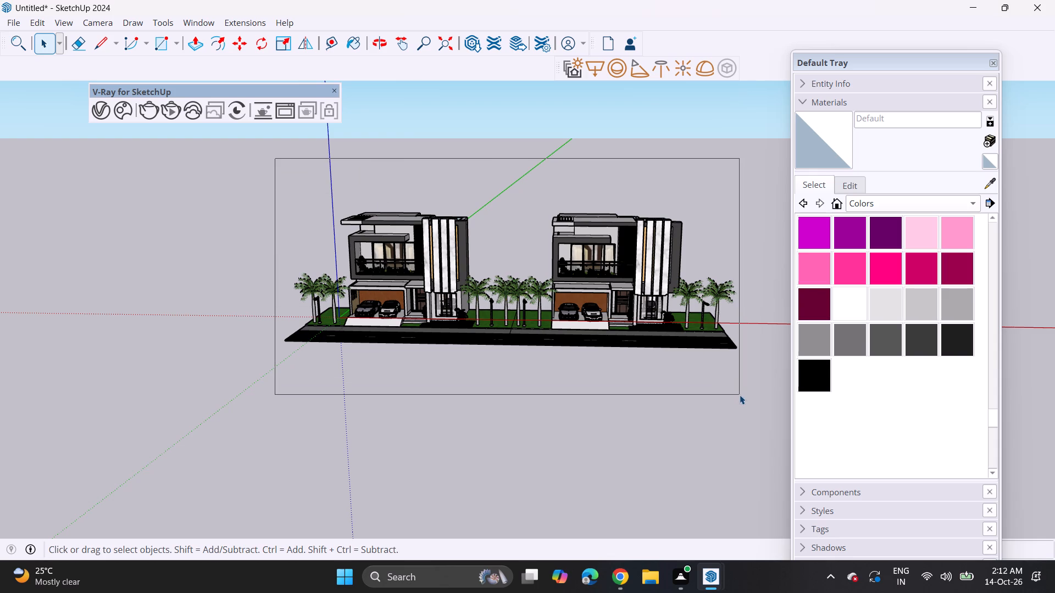
{"action": "left_click_drag", "start_coordinate": [740, 395], "coordinate": [753, 408]}
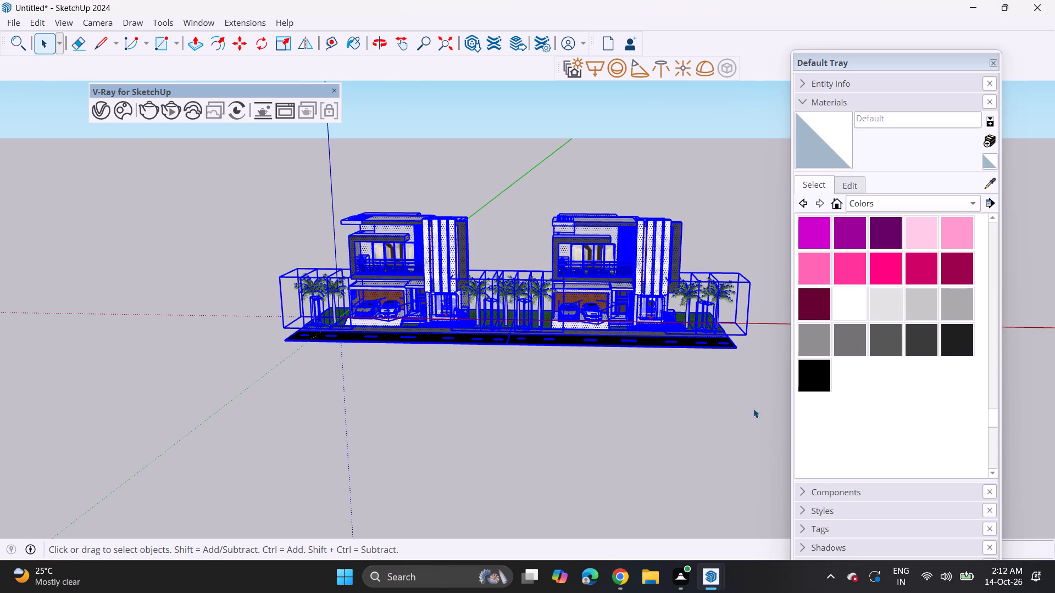
{"action": "key", "text": "m"}
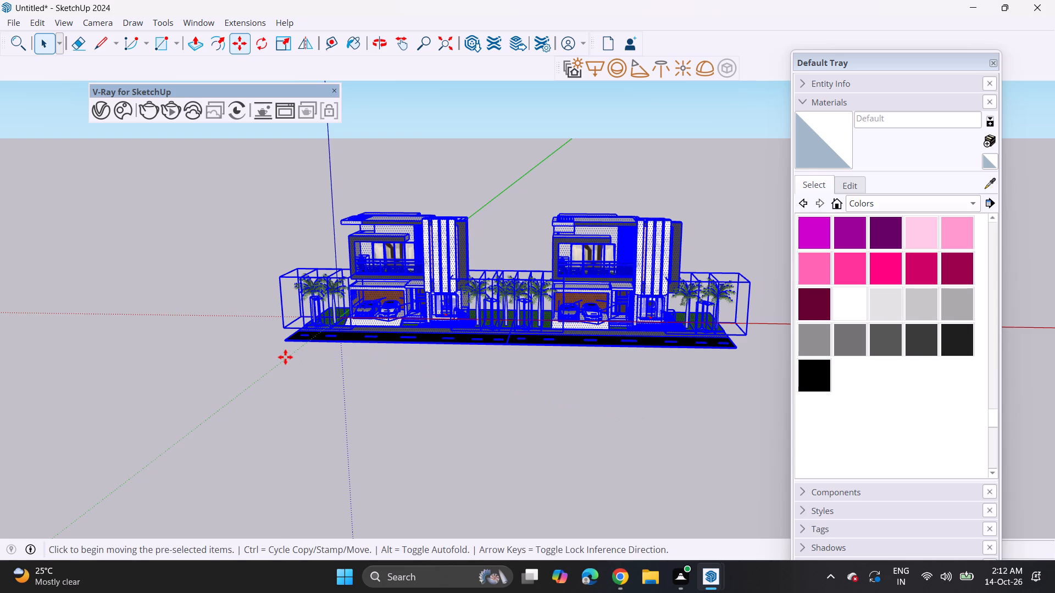
{"action": "left_click", "coordinate": [282, 345]}
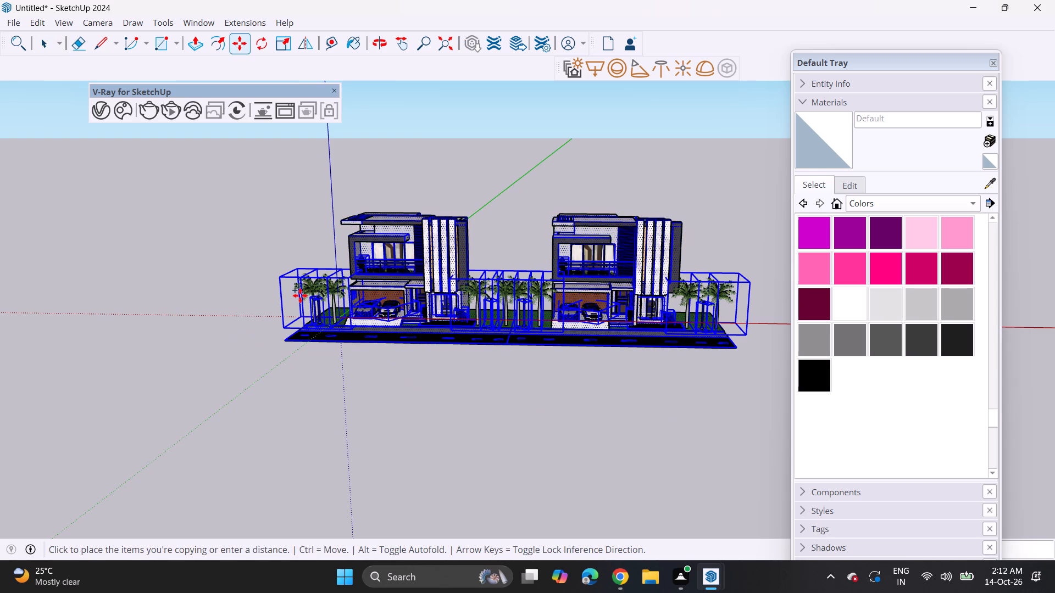
{"action": "middle_click_drag", "start_coordinate": [308, 279], "coordinate": [437, 332]}
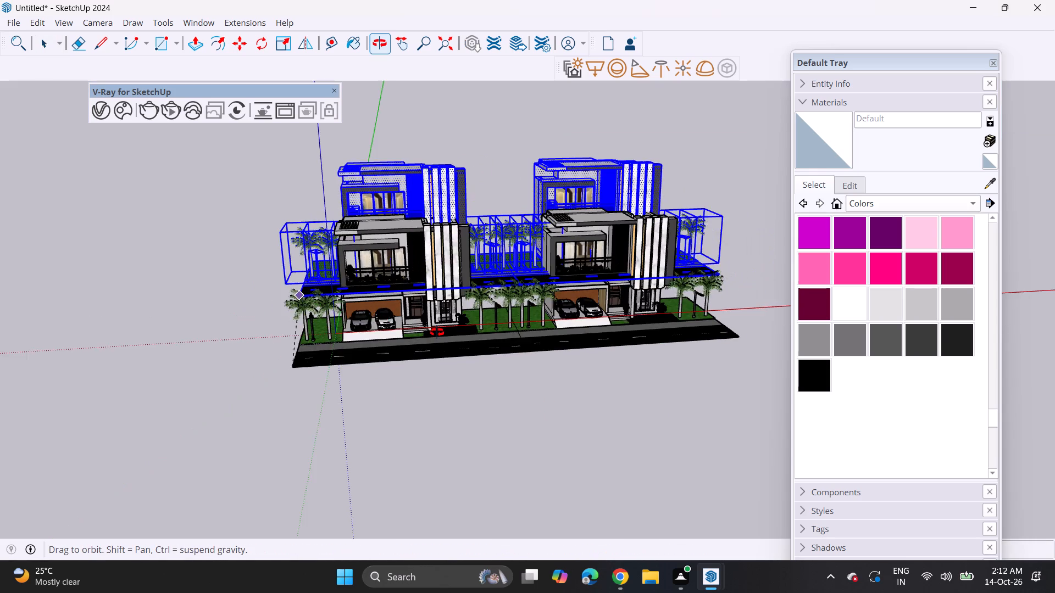
{"action": "middle_click_drag", "start_coordinate": [437, 332], "coordinate": [595, 341]}
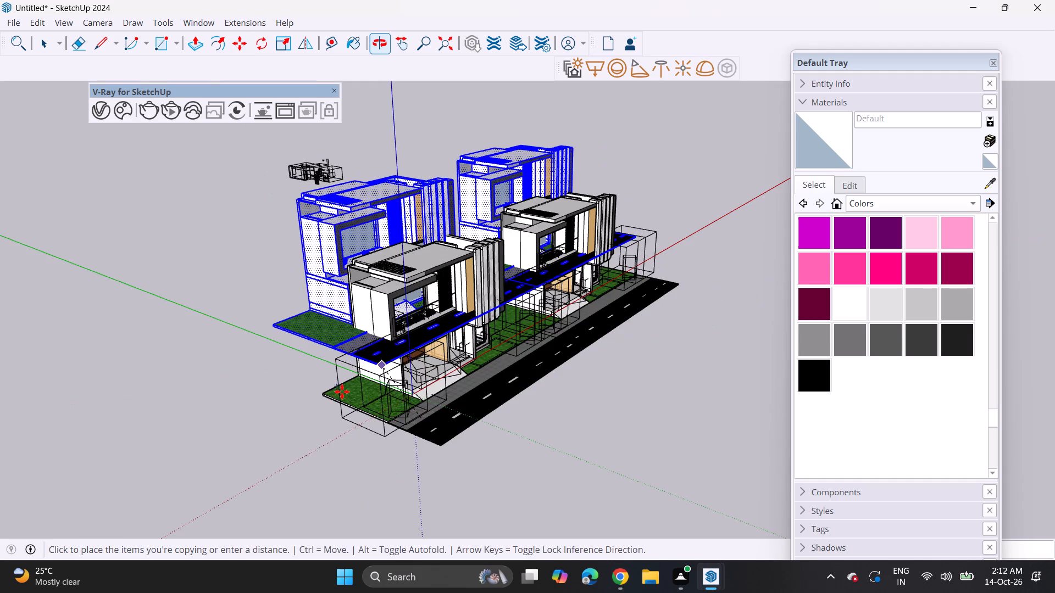
{"action": "scroll", "coordinate": [327, 404], "scroll_direction": "up", "scroll_amount": 17}
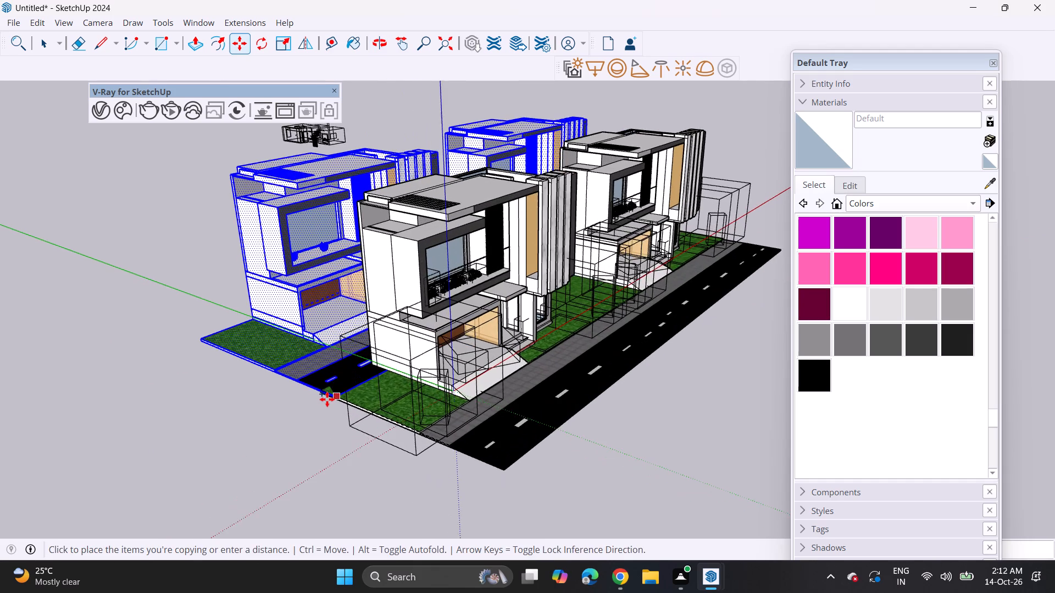
{"action": "scroll", "coordinate": [327, 399], "scroll_direction": "up", "scroll_amount": 19}
{"action": "scroll", "coordinate": [327, 399], "scroll_direction": "up", "scroll_amount": 4}
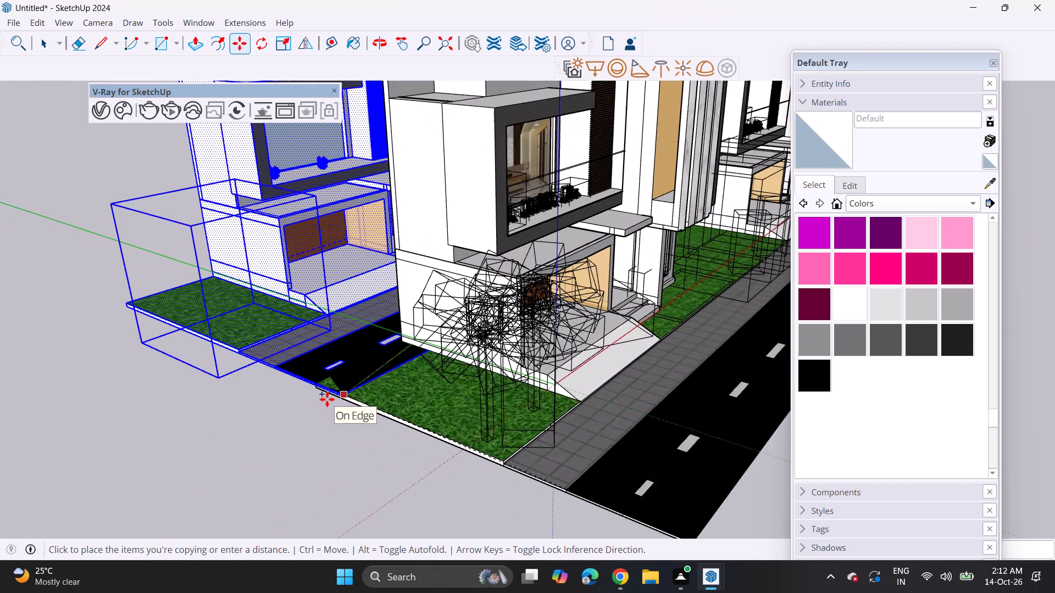
{"action": "scroll", "coordinate": [327, 399], "scroll_direction": "up", "scroll_amount": 20}
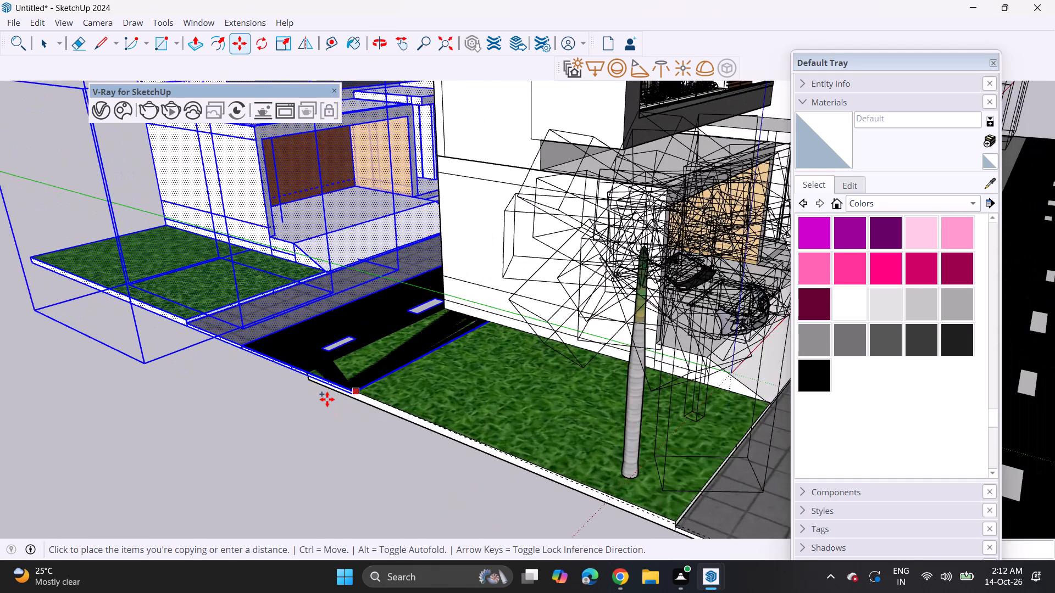
{"action": "scroll", "coordinate": [315, 385], "scroll_direction": "up", "scroll_amount": 4}
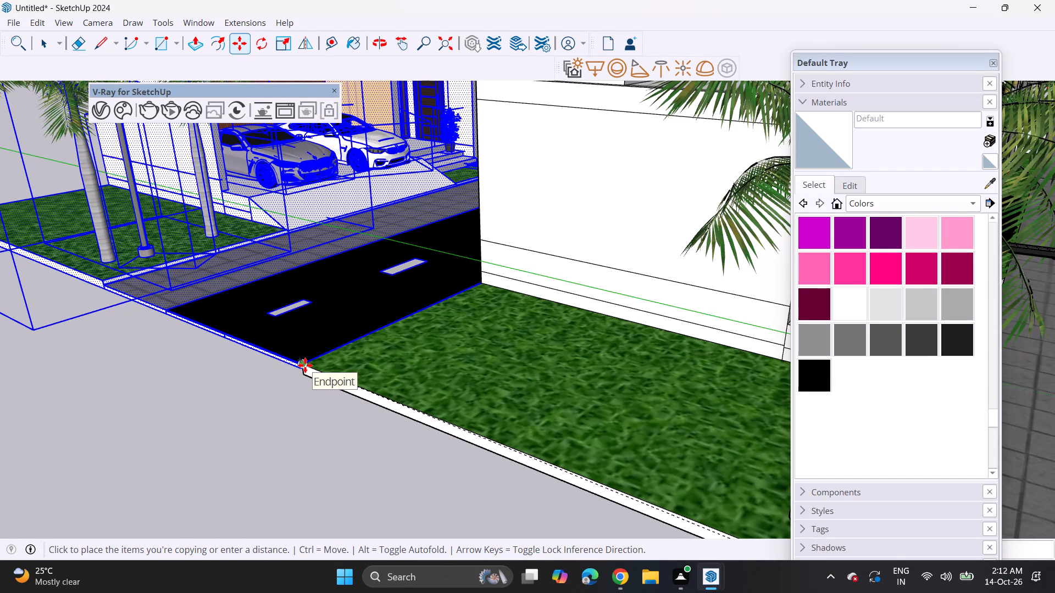
{"action": "left_click", "coordinate": [305, 365]}
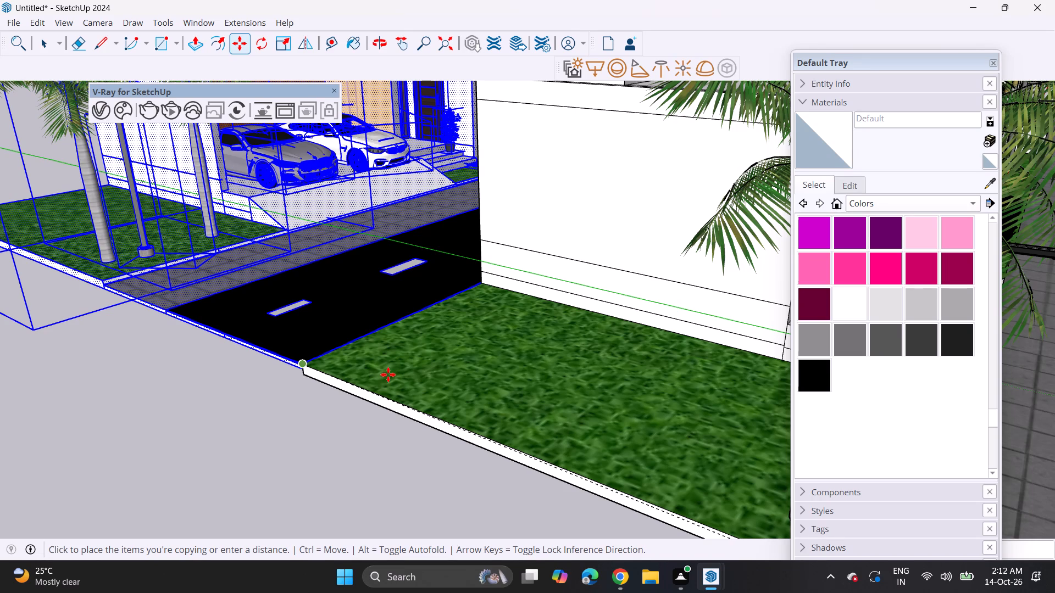
{"action": "scroll", "coordinate": [408, 323], "scroll_direction": "down", "scroll_amount": 10}
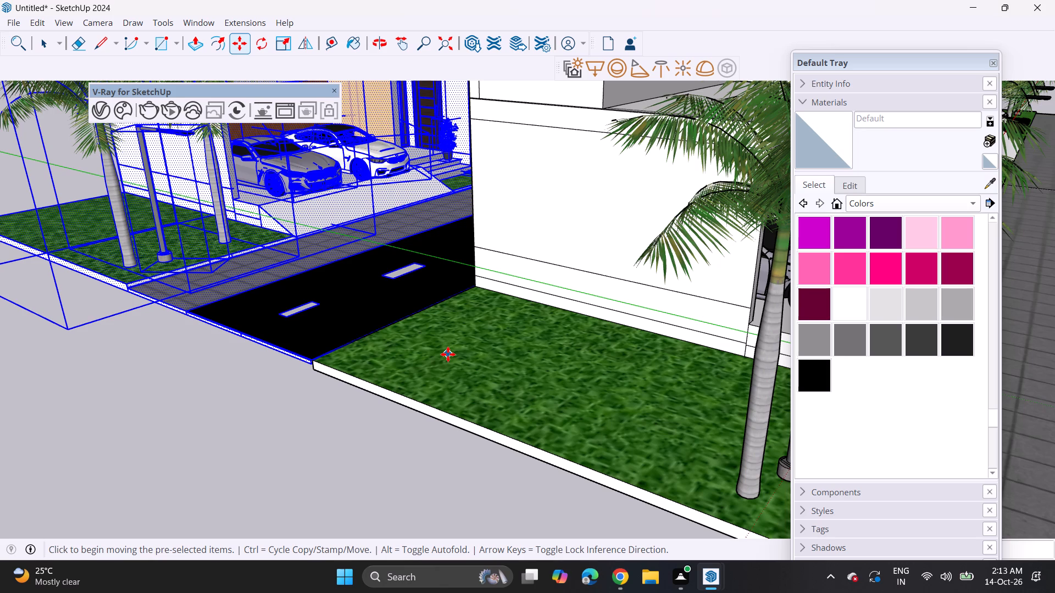
{"action": "key", "text": "space"}
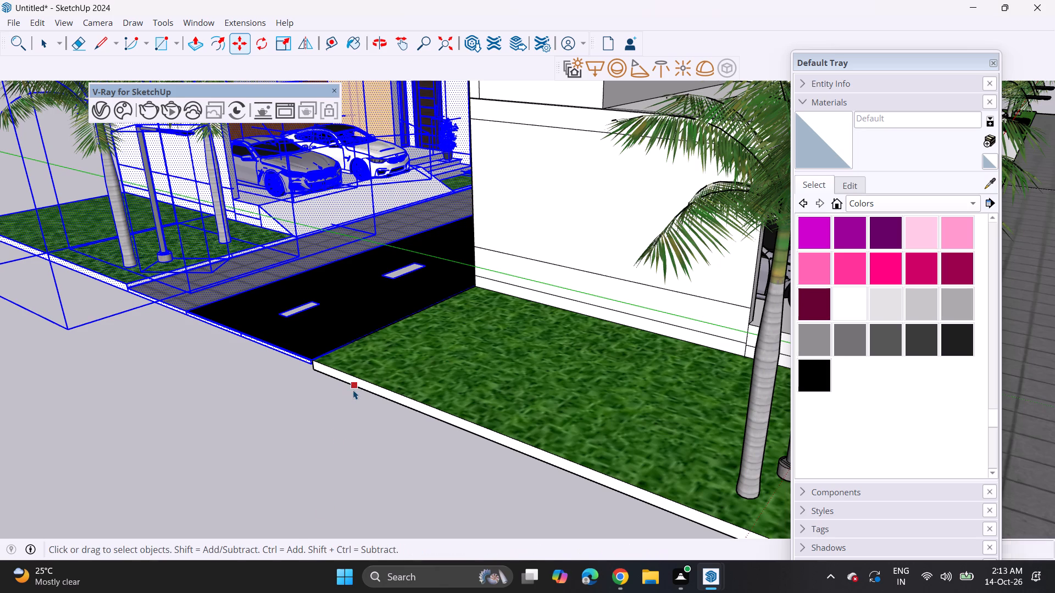
Copy all four villa plots along the red axis to the garage side, joining the front roads end to end at their front corners.
{"action": "left_click", "coordinate": [288, 421]}
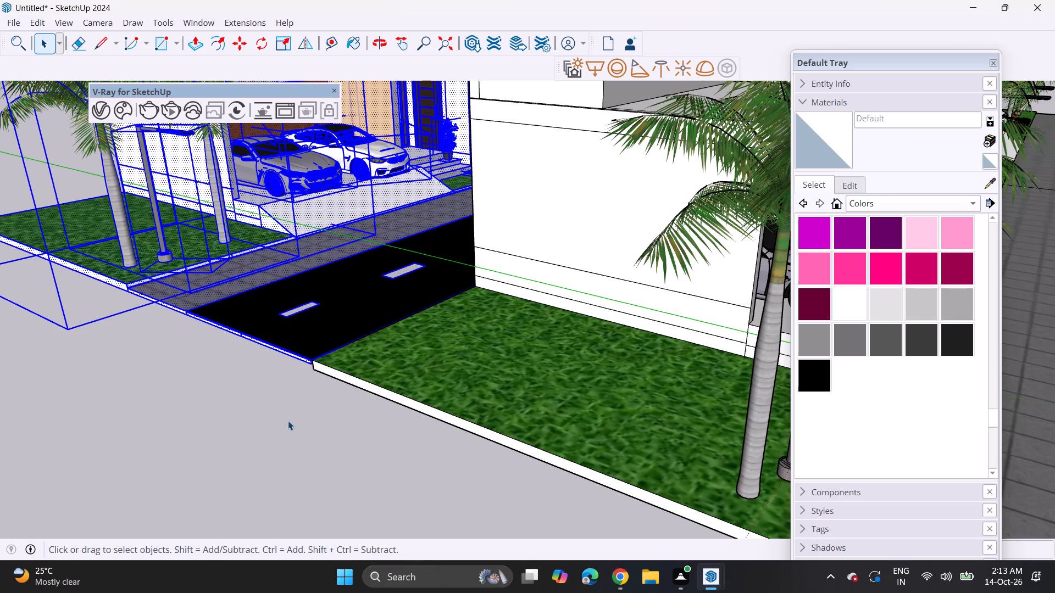
{"action": "scroll", "coordinate": [331, 397], "scroll_direction": "down", "scroll_amount": 6}
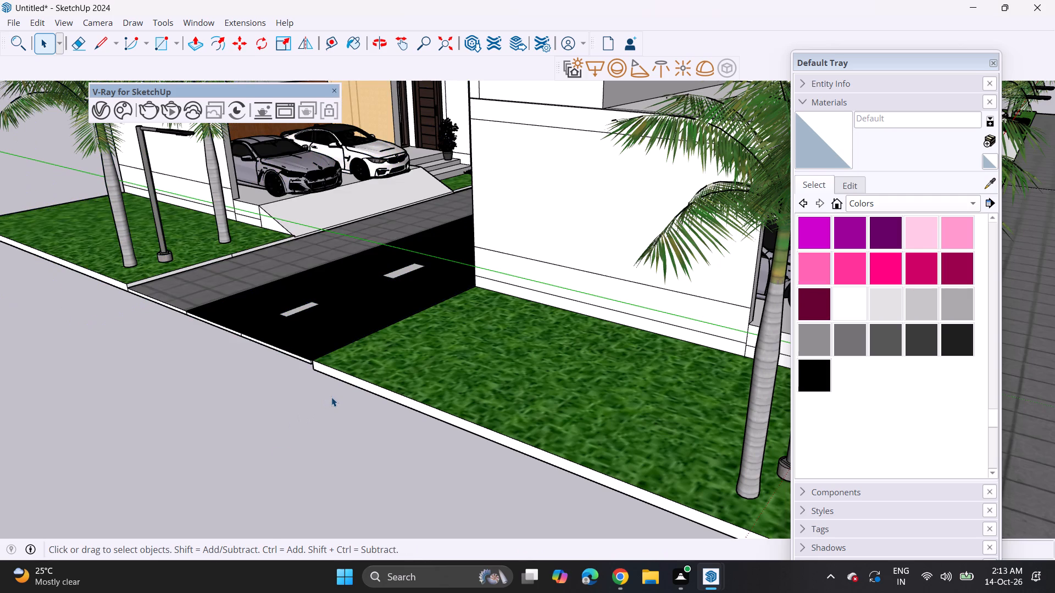
{"action": "scroll", "coordinate": [331, 397], "scroll_direction": "down", "scroll_amount": 1}
{"action": "scroll", "coordinate": [388, 372], "scroll_direction": "down", "scroll_amount": 16}
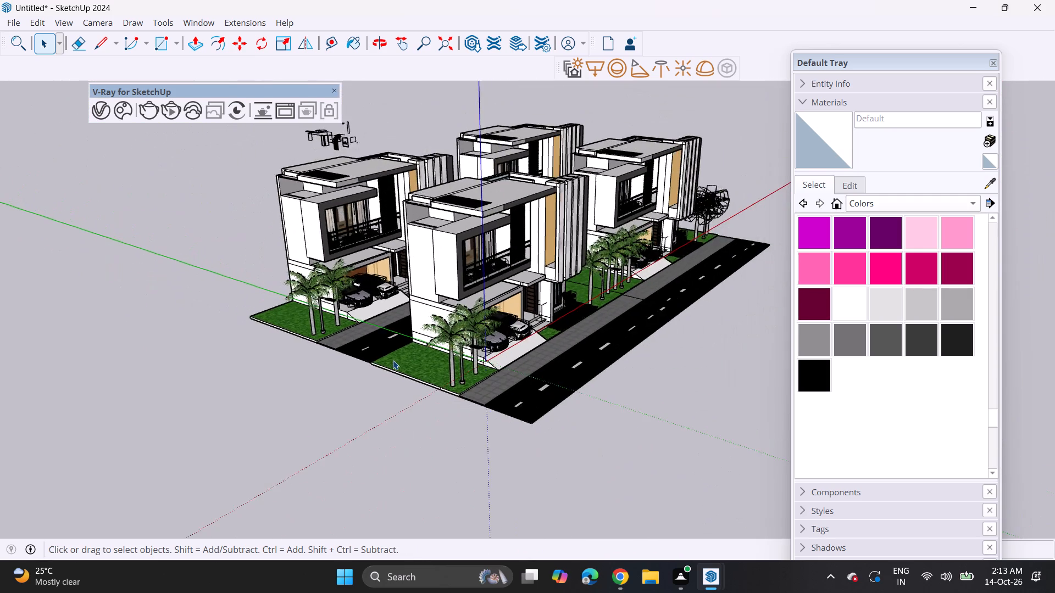
{"action": "scroll", "coordinate": [393, 360], "scroll_direction": "down", "scroll_amount": 4}
{"action": "middle_click_drag", "start_coordinate": [553, 352], "coordinate": [297, 318]}
{"action": "left_click", "coordinate": [444, 340]}
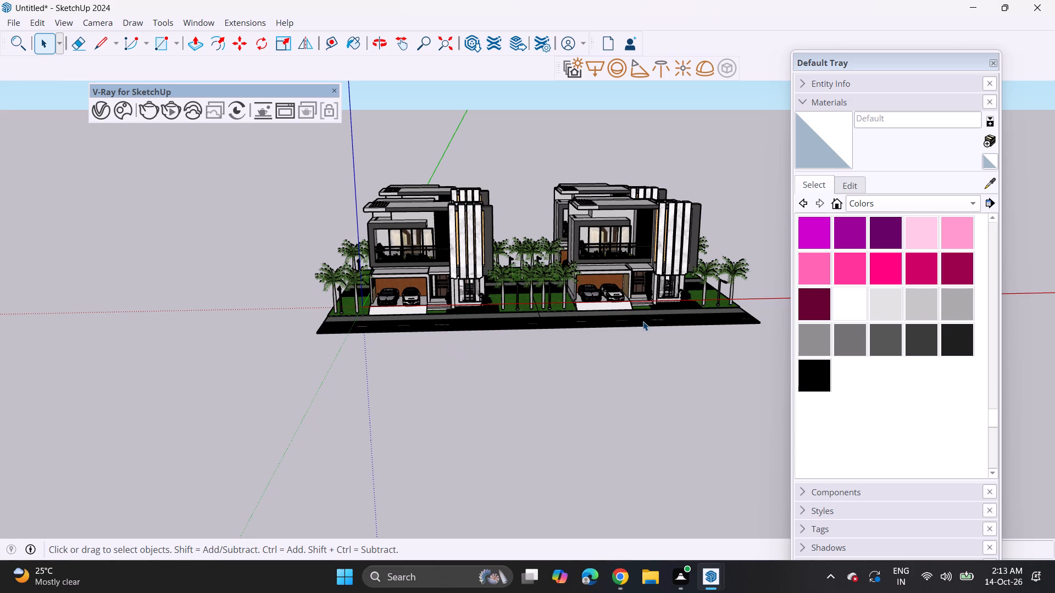
{"action": "middle_click_drag", "start_coordinate": [643, 321], "coordinate": [619, 297]}
{"action": "left_click_drag", "start_coordinate": [249, 155], "coordinate": [295, 165]}
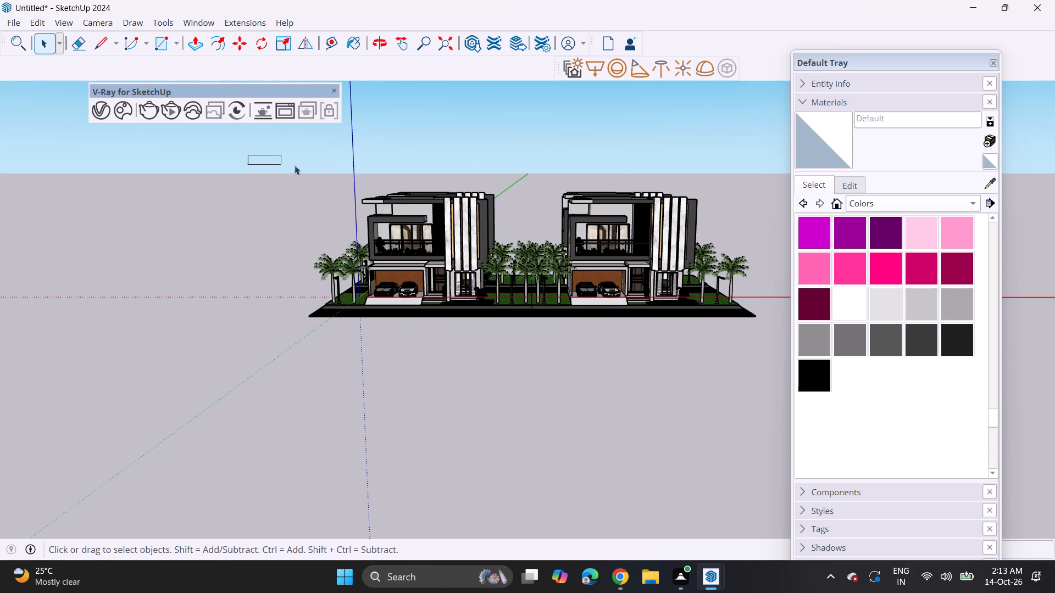
{"action": "left_click_drag", "start_coordinate": [295, 165], "coordinate": [779, 346]}
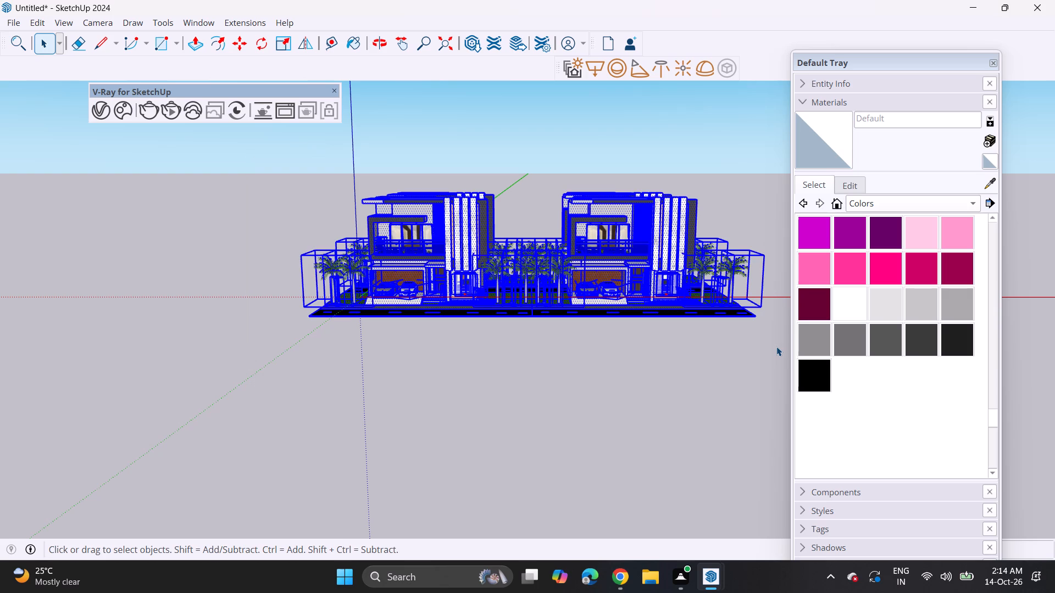
{"action": "scroll", "coordinate": [745, 317], "scroll_direction": "up", "scroll_amount": 4}
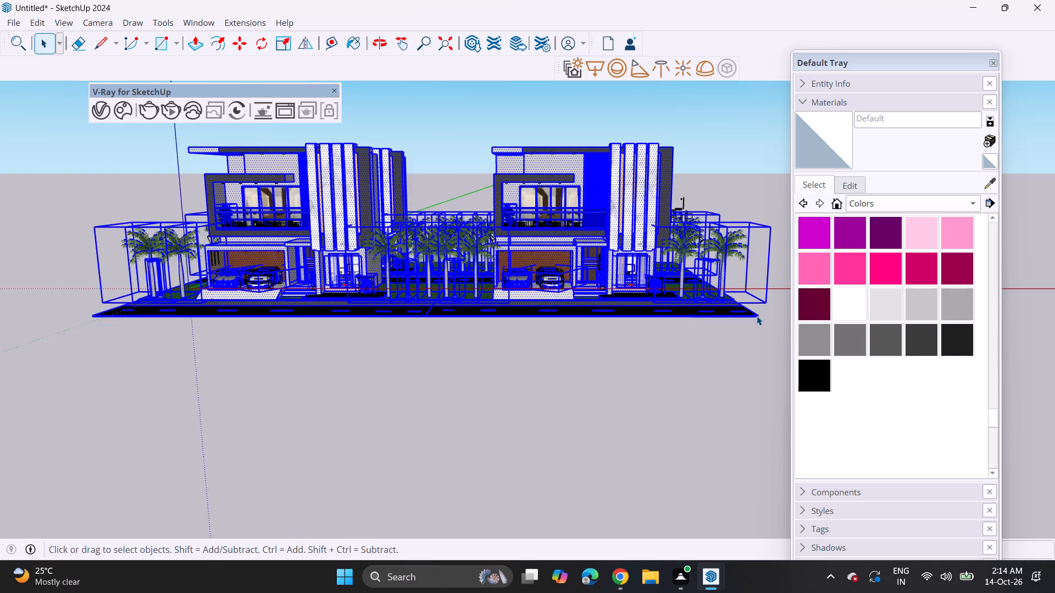
{"action": "scroll", "coordinate": [757, 316], "scroll_direction": "up", "scroll_amount": 19}
{"action": "scroll", "coordinate": [753, 313], "scroll_direction": "up", "scroll_amount": 4}
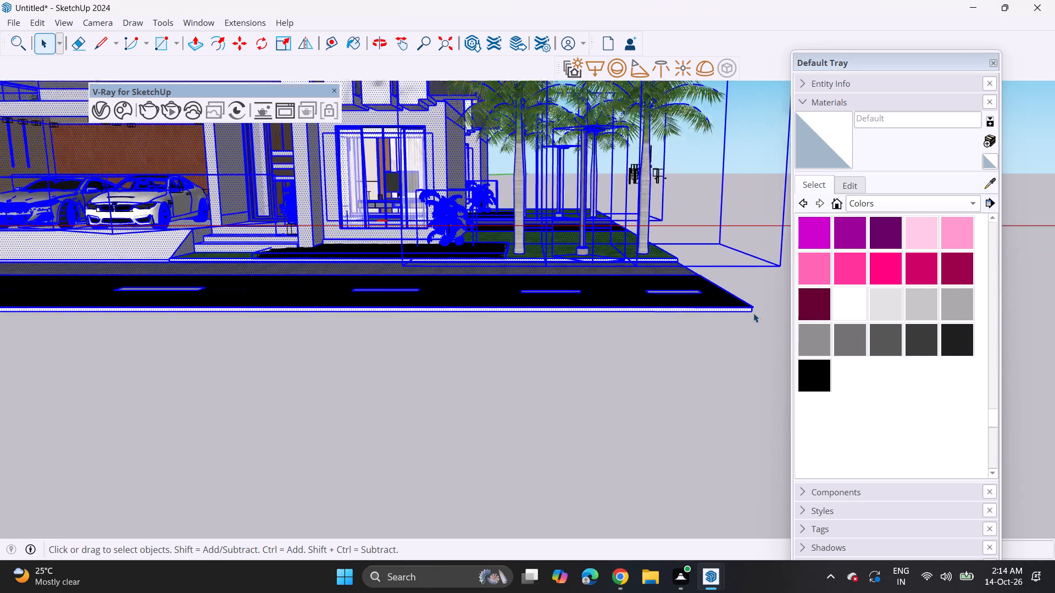
{"action": "scroll", "coordinate": [753, 313], "scroll_direction": "up", "scroll_amount": 9}
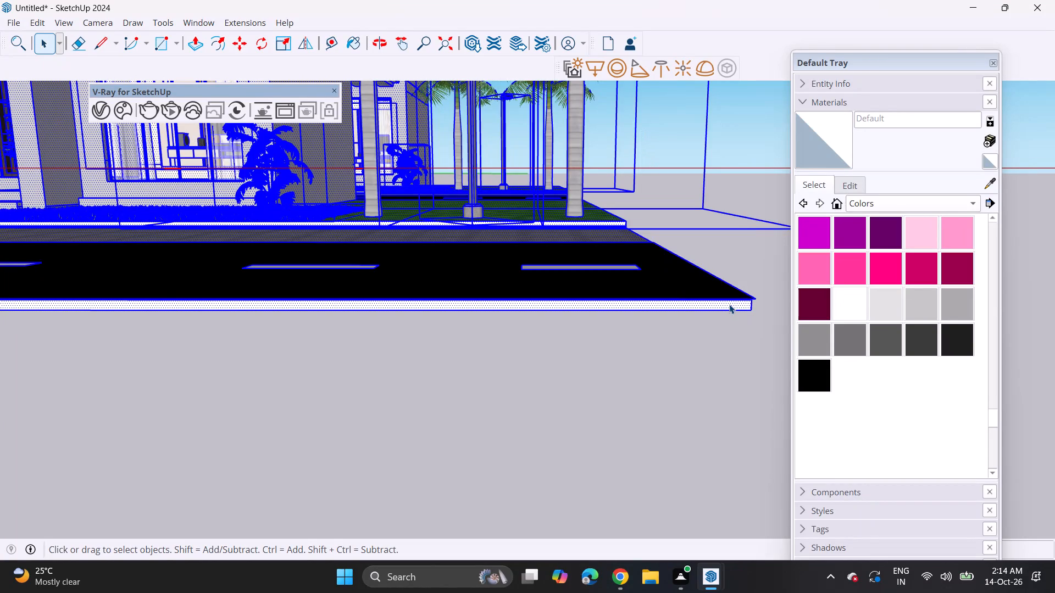
{"action": "key", "text": "m"}
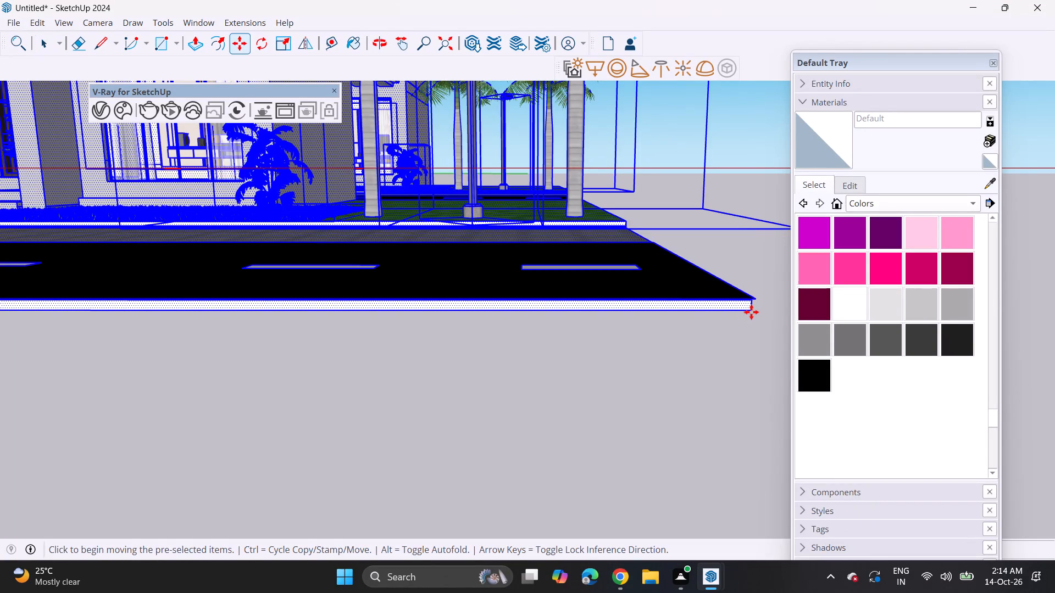
{"action": "left_click", "coordinate": [751, 312]}
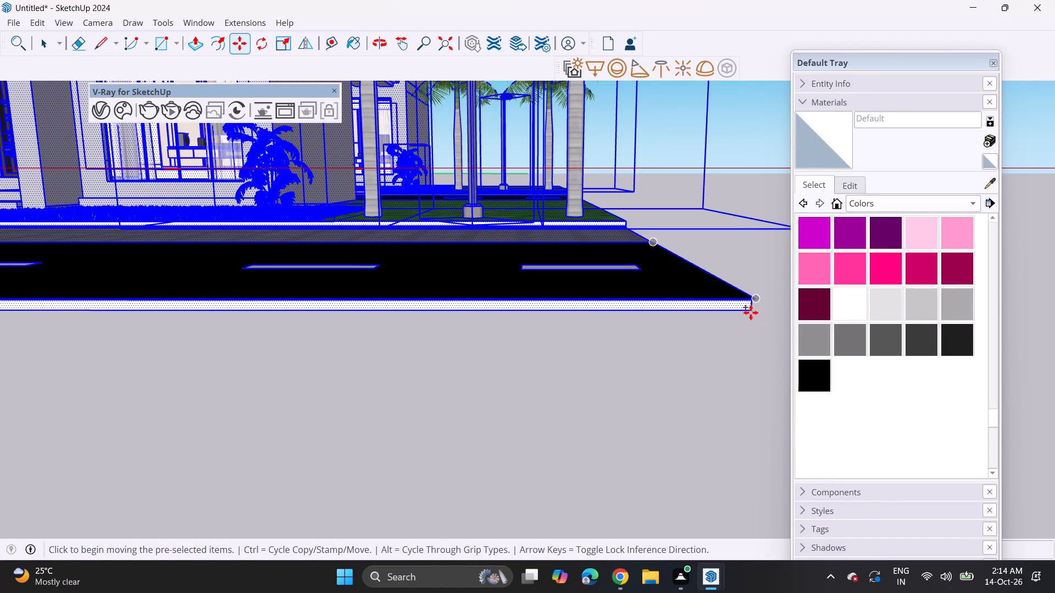
{"action": "scroll", "coordinate": [292, 319], "scroll_direction": "down", "scroll_amount": 4}
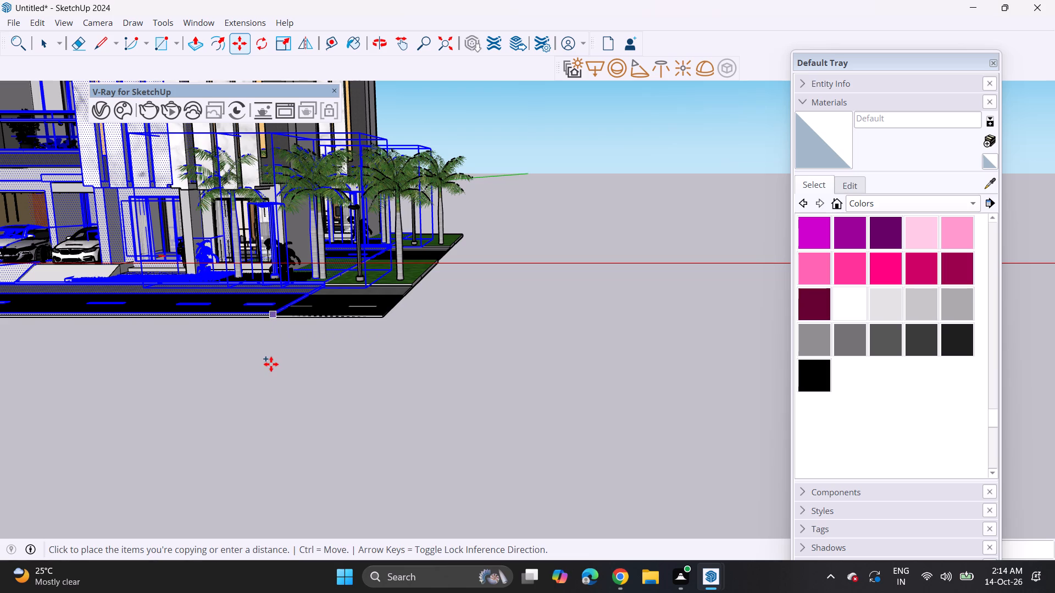
{"action": "scroll", "coordinate": [98, 294], "scroll_direction": "down", "scroll_amount": 9}
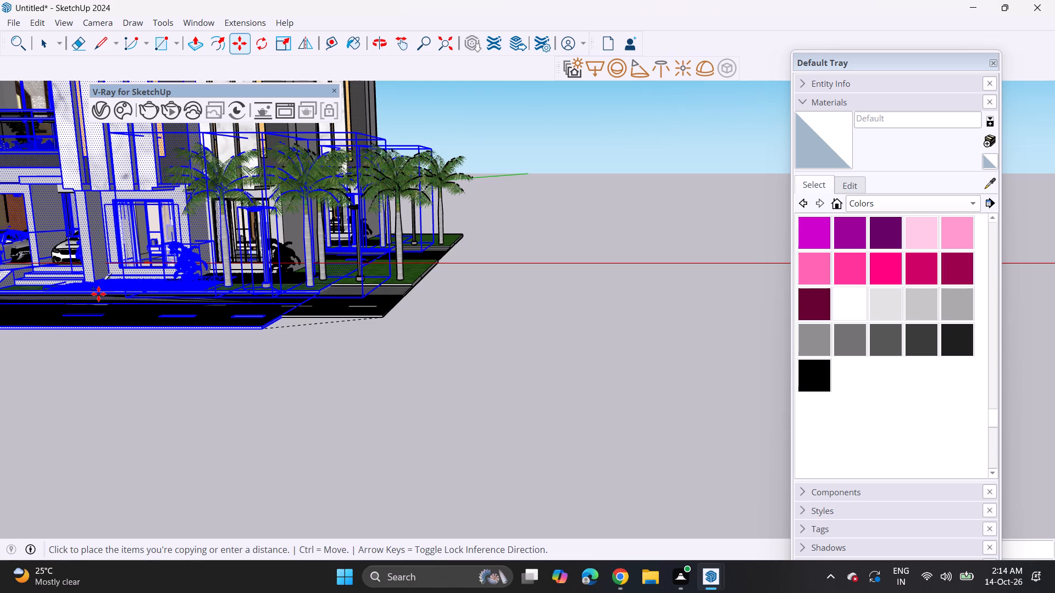
{"action": "scroll", "coordinate": [98, 294], "scroll_direction": "down", "scroll_amount": 7}
{"action": "middle_click_drag", "start_coordinate": [98, 294], "coordinate": [130, 293], "text": "shift"}
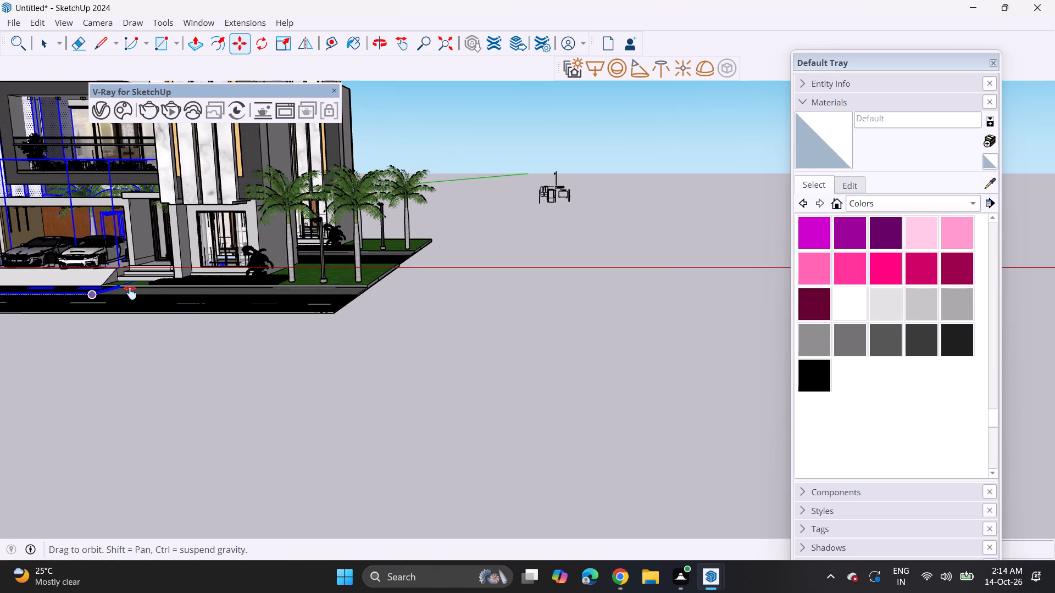
{"action": "middle_click_drag", "start_coordinate": [130, 293], "coordinate": [535, 263], "text": "shift"}
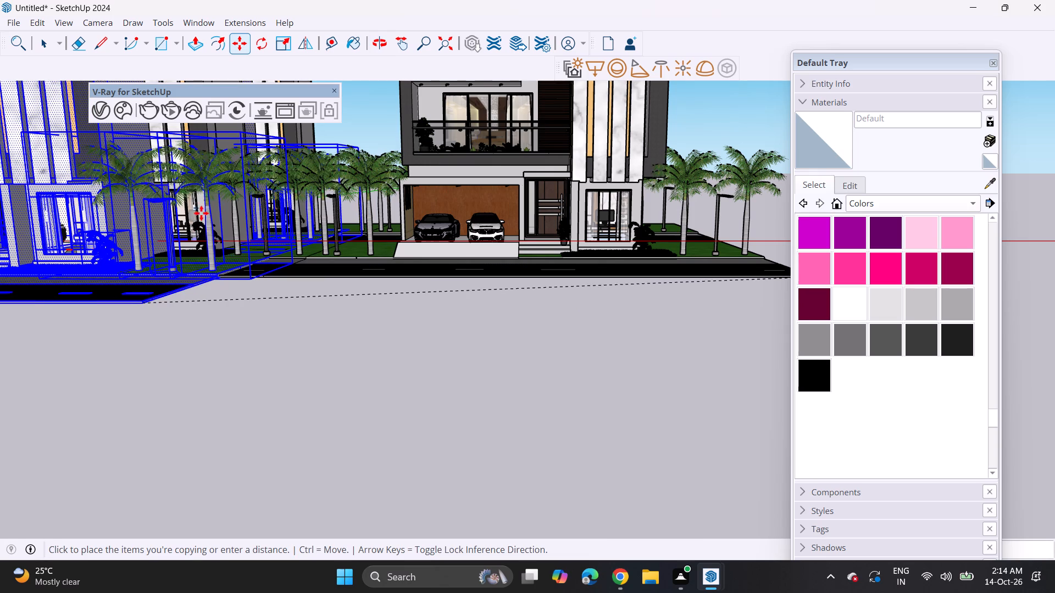
{"action": "scroll", "coordinate": [144, 191], "scroll_direction": "down", "scroll_amount": 5}
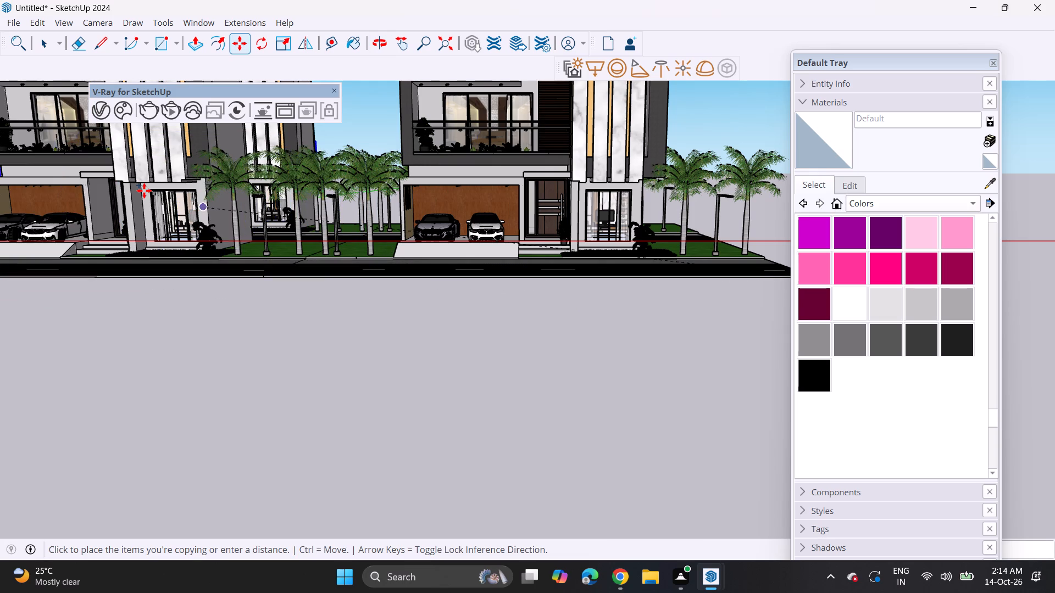
{"action": "scroll", "coordinate": [144, 191], "scroll_direction": "down", "scroll_amount": 1}
{"action": "middle_click_drag", "start_coordinate": [144, 191], "coordinate": [691, 194], "text": "shift"}
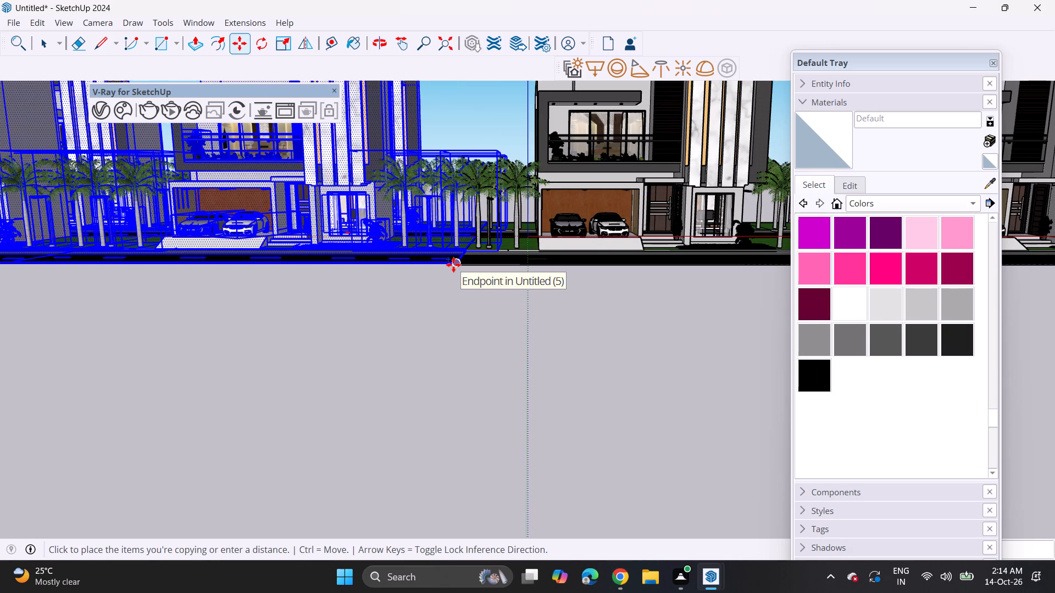
{"action": "scroll", "coordinate": [453, 265], "scroll_direction": "up", "scroll_amount": 18}
{"action": "scroll", "coordinate": [453, 265], "scroll_direction": "up", "scroll_amount": 5}
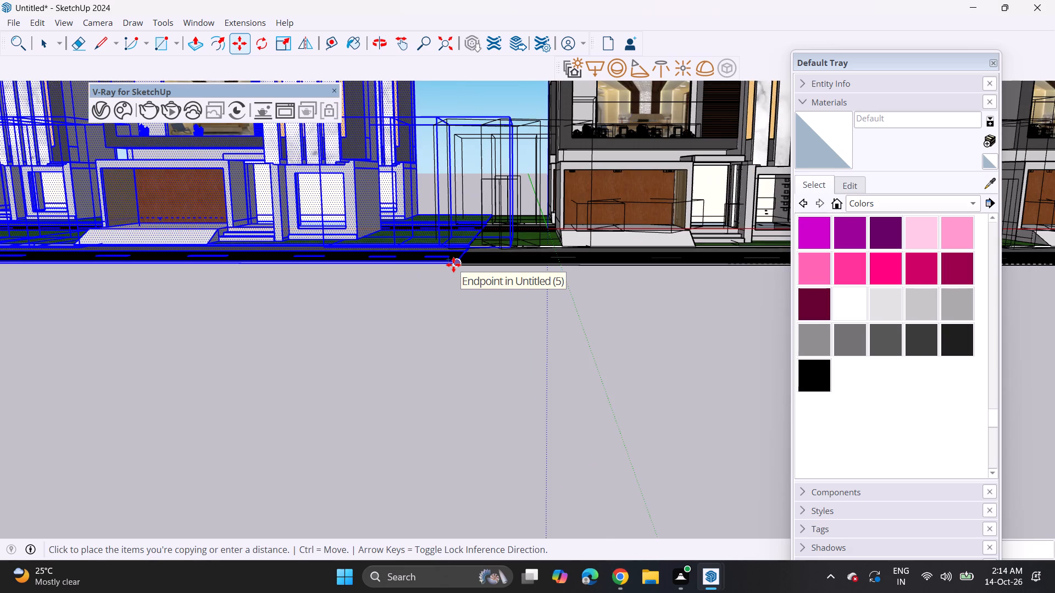
{"action": "scroll", "coordinate": [453, 265], "scroll_direction": "up", "scroll_amount": 16}
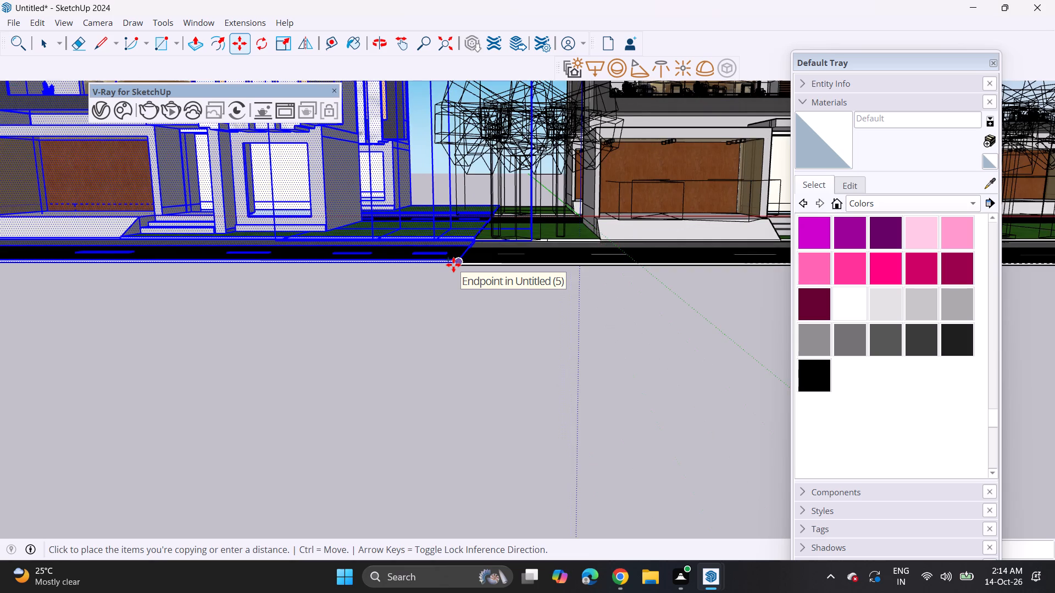
{"action": "scroll", "coordinate": [453, 265], "scroll_direction": "up", "scroll_amount": 17}
{"action": "scroll", "coordinate": [453, 265], "scroll_direction": "up", "scroll_amount": 5}
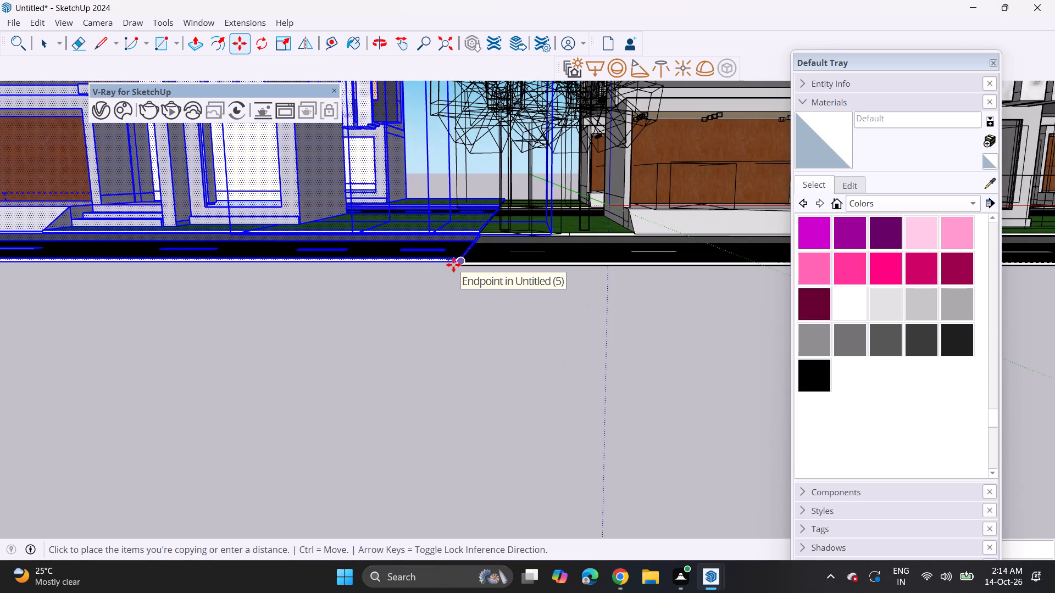
{"action": "scroll", "coordinate": [453, 265], "scroll_direction": "up", "scroll_amount": 20}
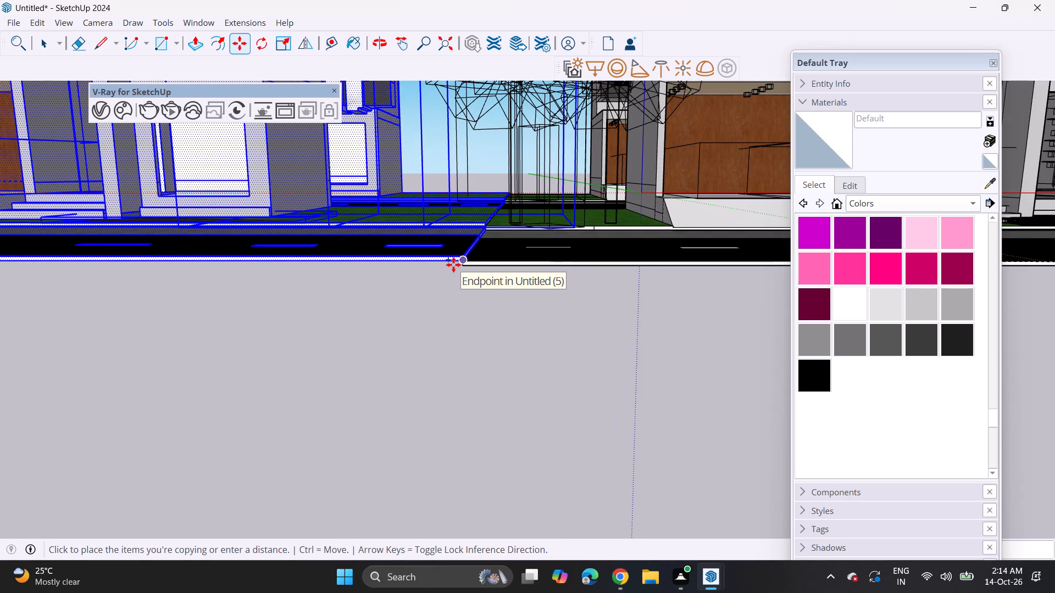
{"action": "scroll", "coordinate": [453, 265], "scroll_direction": "up", "scroll_amount": 15}
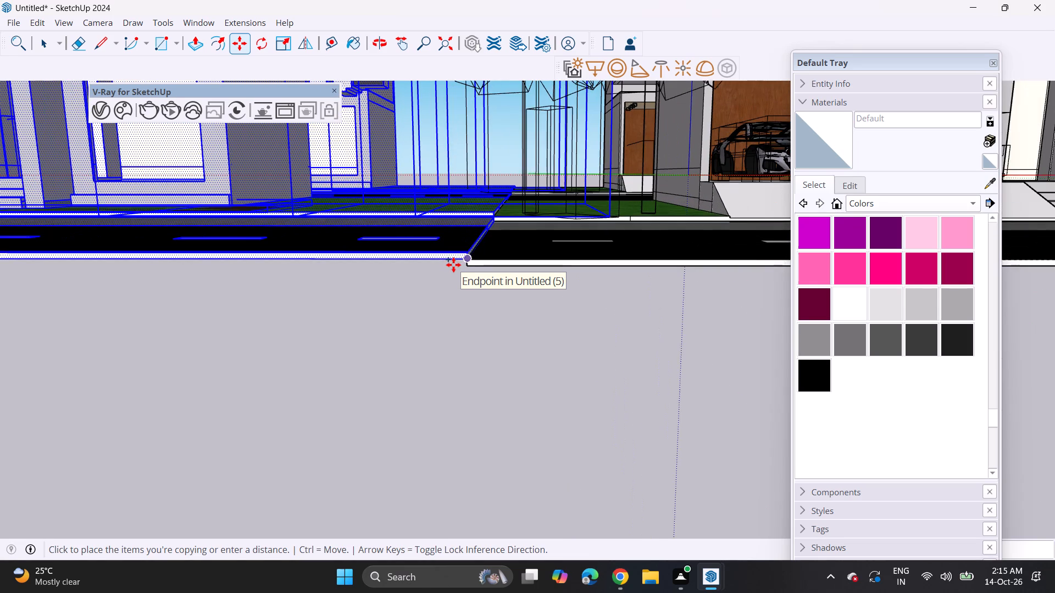
{"action": "scroll", "coordinate": [453, 265], "scroll_direction": "up", "scroll_amount": 14}
{"action": "scroll", "coordinate": [453, 265], "scroll_direction": "down", "scroll_amount": 6}
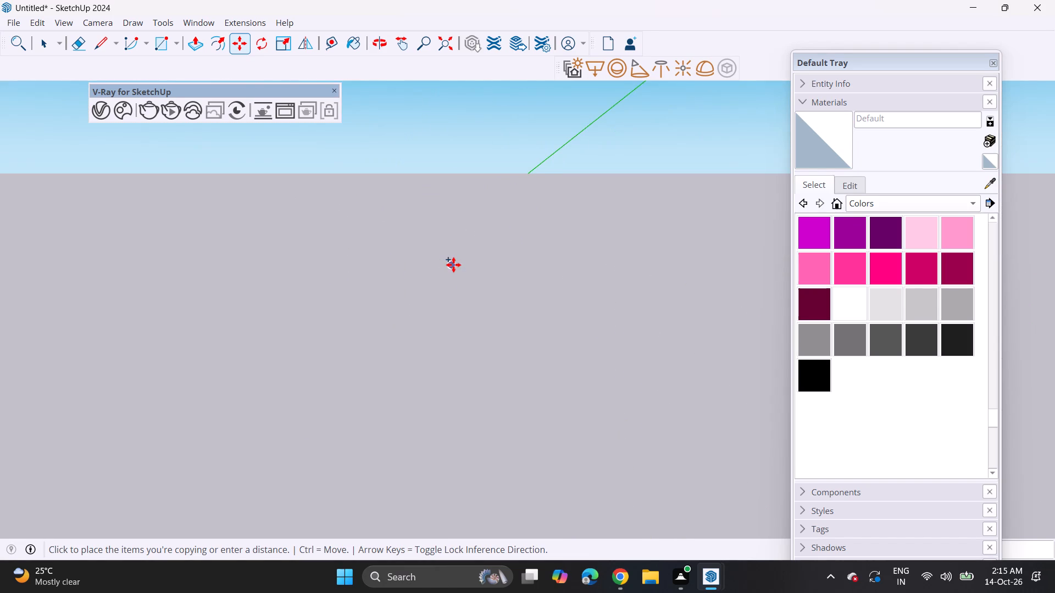
{"action": "scroll", "coordinate": [453, 265], "scroll_direction": "down", "scroll_amount": 10}
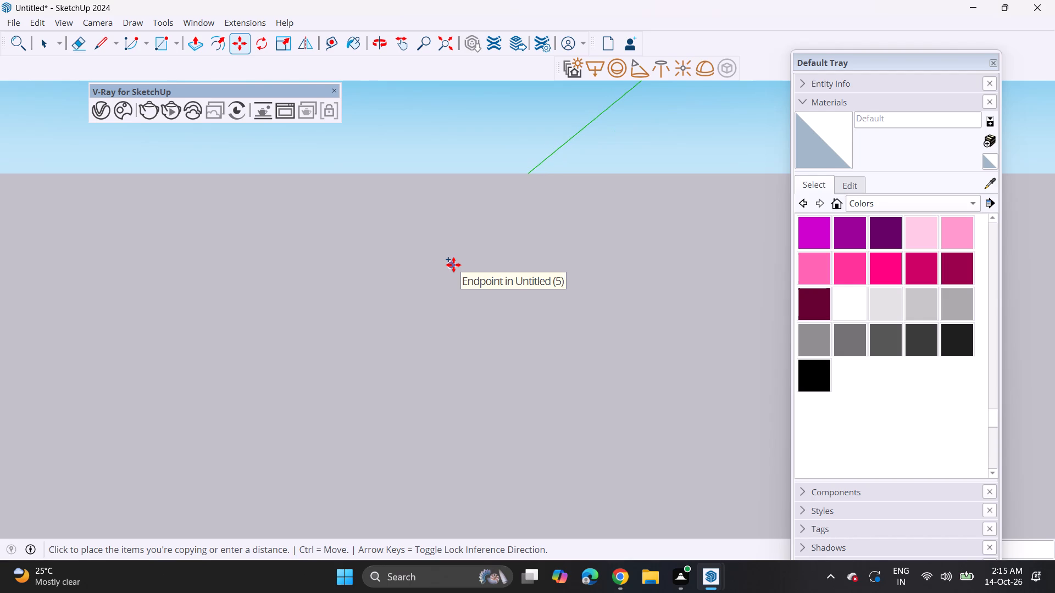
{"action": "scroll", "coordinate": [453, 265], "scroll_direction": "down", "scroll_amount": 16}
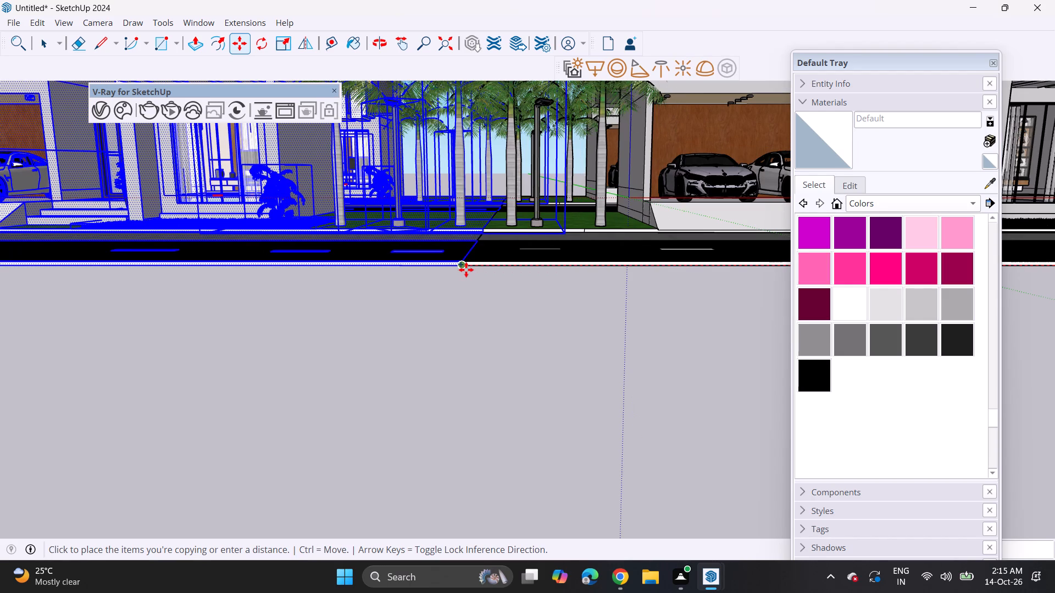
{"action": "left_click", "coordinate": [466, 270]}
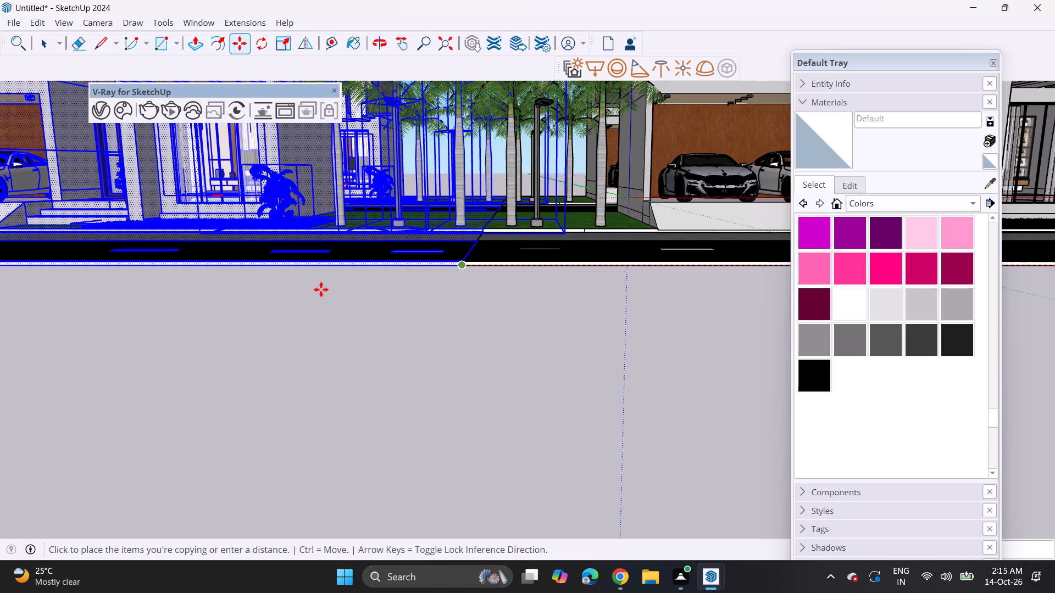
{"action": "key", "text": "space"}
{"action": "left_click", "coordinate": [443, 298]}
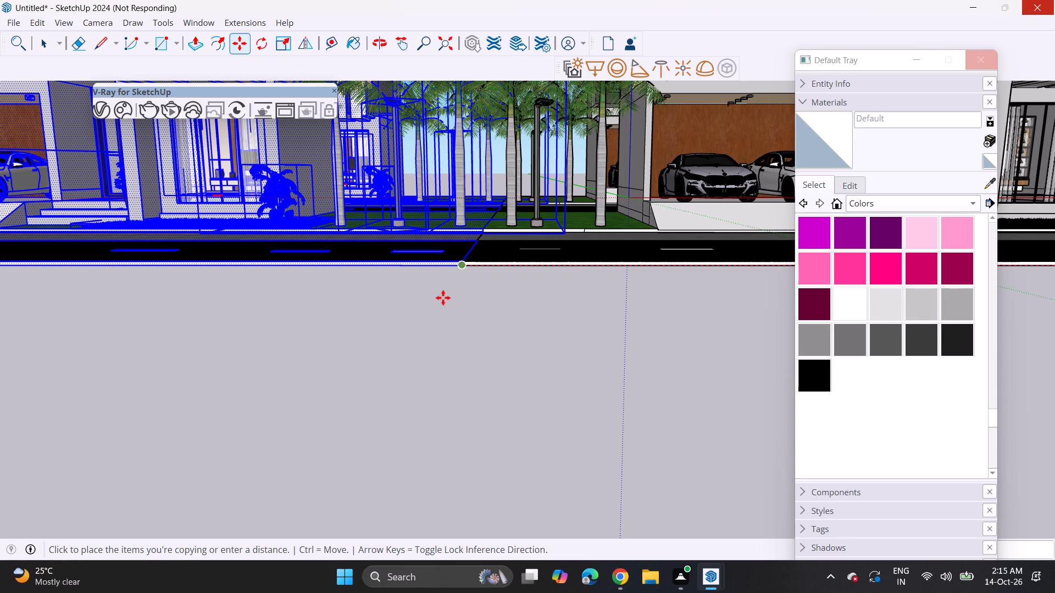
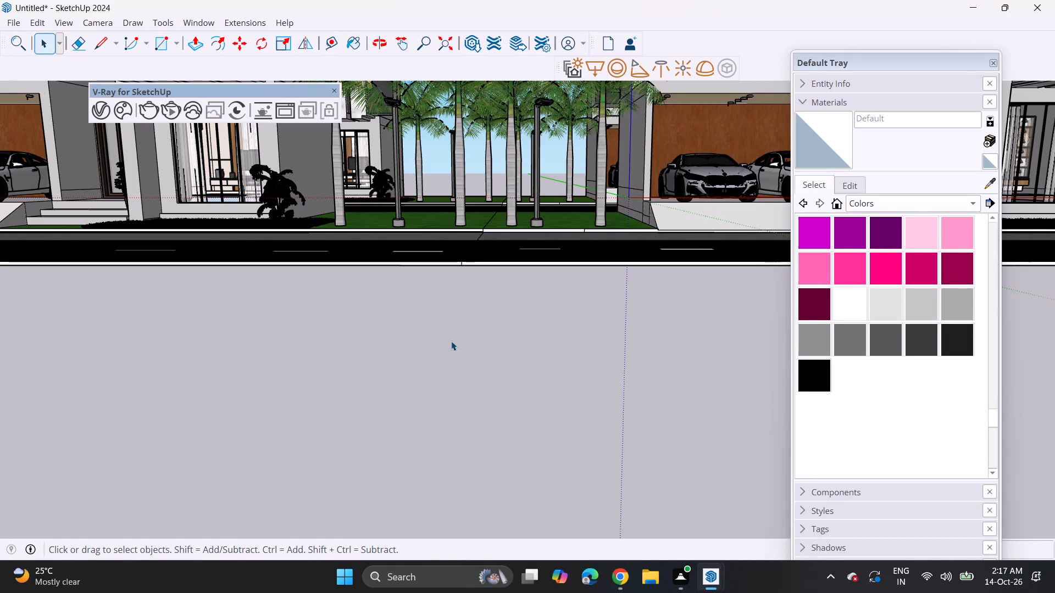
Examine the original villa's front elevation from several angles, together with its road, palms and the neighbouring copied villas.
{"action": "scroll", "coordinate": [436, 201], "scroll_direction": "down", "scroll_amount": 4}
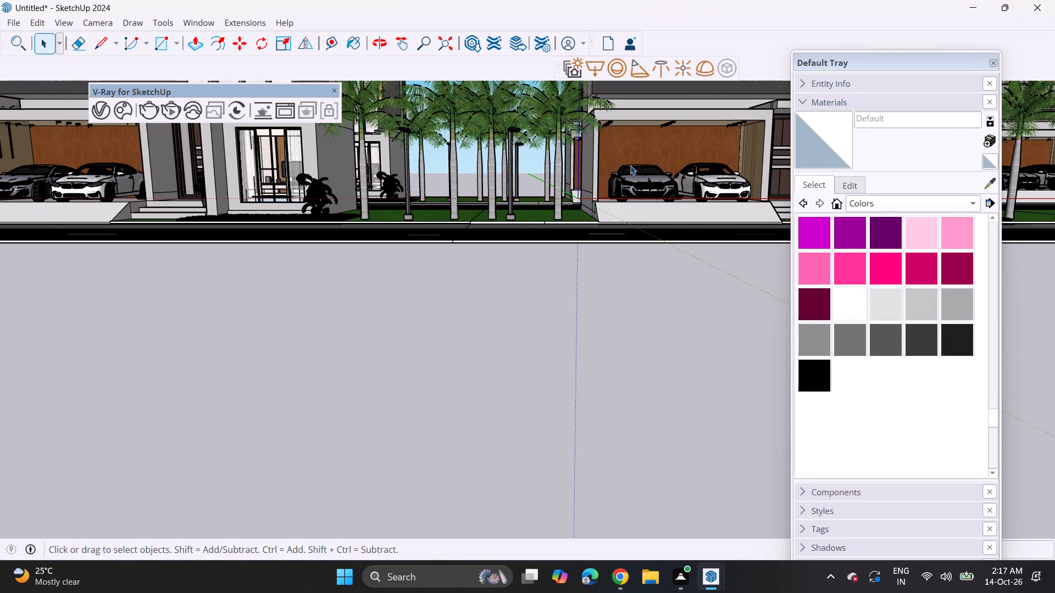
{"action": "middle_click_drag", "start_coordinate": [630, 165], "coordinate": [221, 367], "text": "shift"}
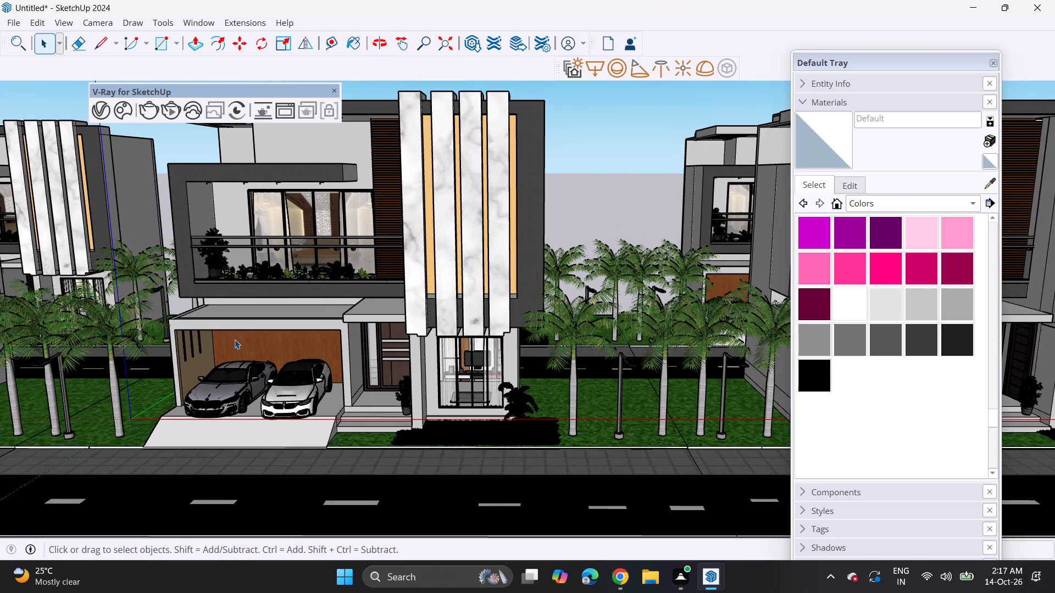
{"action": "middle_click_drag", "start_coordinate": [235, 339], "coordinate": [265, 337]}
{"action": "middle_click_drag", "start_coordinate": [257, 325], "coordinate": [336, 303], "text": "shift"}
{"action": "scroll", "coordinate": [328, 280], "scroll_direction": "up", "scroll_amount": 1}
{"action": "scroll", "coordinate": [328, 280], "scroll_direction": "down", "scroll_amount": 1}
{"action": "middle_click_drag", "start_coordinate": [331, 283], "coordinate": [320, 238]}
{"action": "middle_click_drag", "start_coordinate": [322, 239], "coordinate": [335, 295], "text": "shift"}
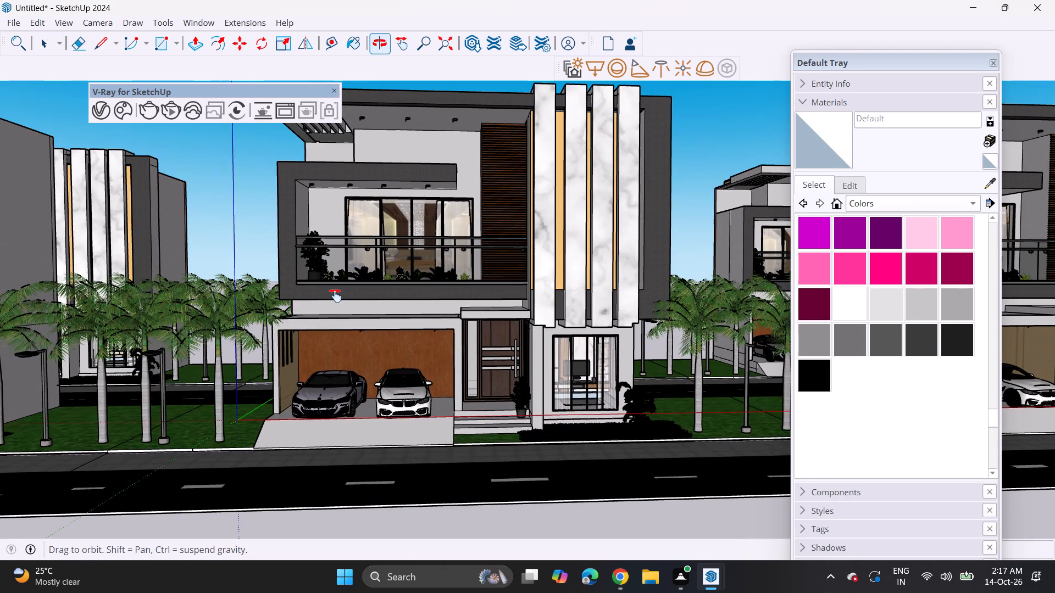
{"action": "middle_click_drag", "start_coordinate": [335, 295], "coordinate": [340, 307], "text": "shift"}
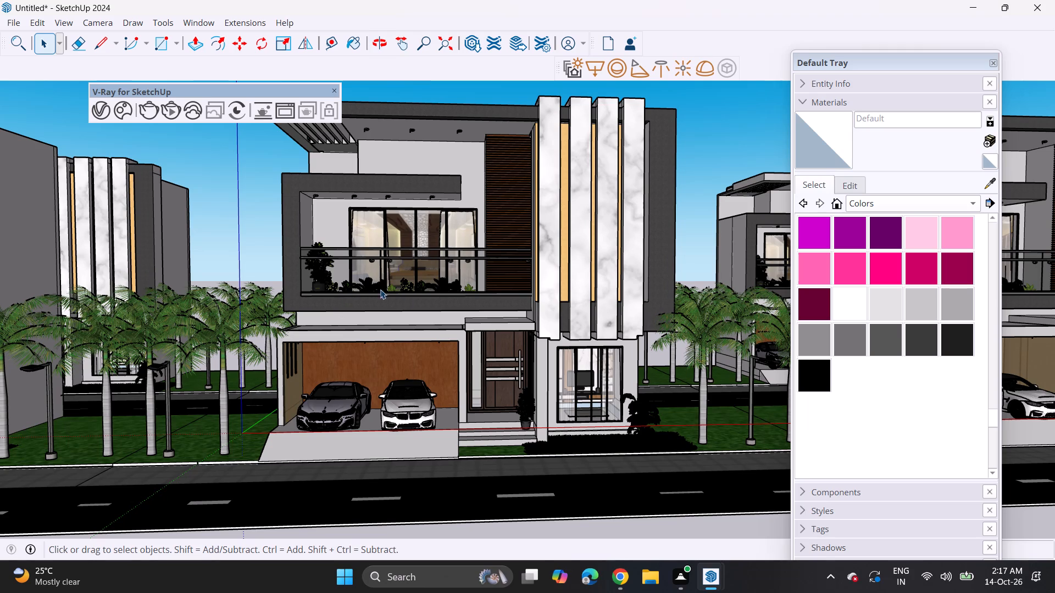
{"action": "middle_click_drag", "start_coordinate": [412, 294], "coordinate": [360, 301]}
{"action": "middle_click_drag", "start_coordinate": [364, 303], "coordinate": [436, 302], "text": "shift"}
{"action": "middle_click_drag", "start_coordinate": [420, 300], "coordinate": [432, 292]}
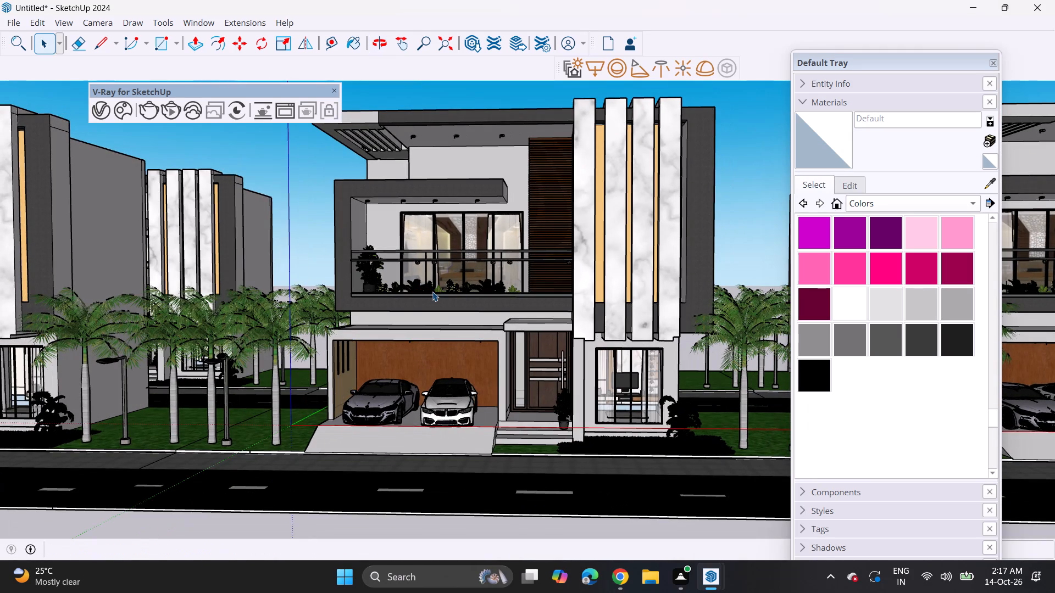
{"action": "scroll", "coordinate": [432, 292], "scroll_direction": "up", "scroll_amount": 1}
{"action": "middle_click_drag", "start_coordinate": [432, 292], "coordinate": [405, 312], "text": "shift"}
{"action": "middle_click_drag", "start_coordinate": [405, 312], "coordinate": [419, 306]}
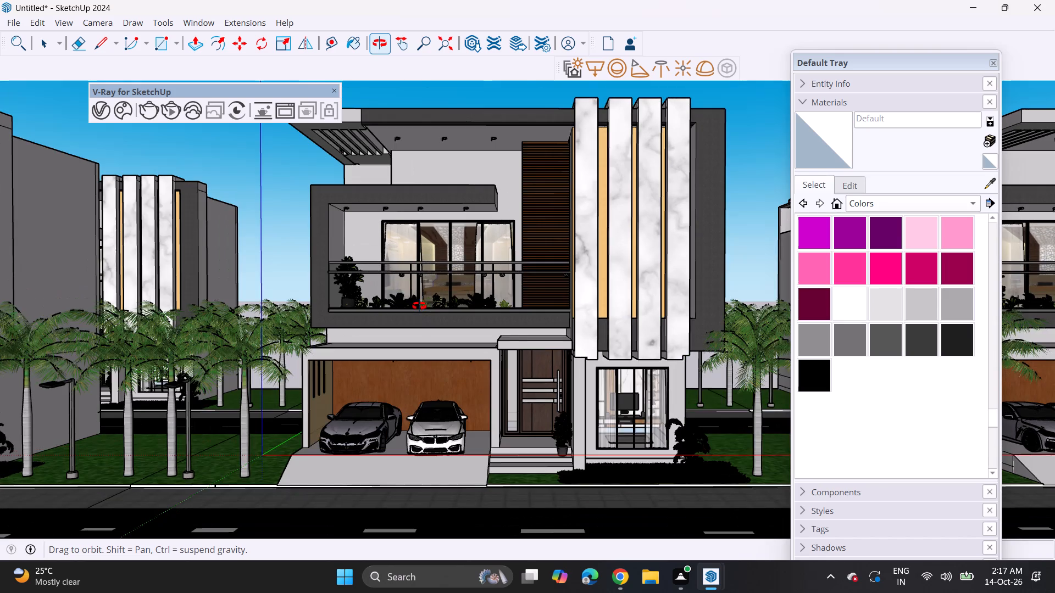
{"action": "middle_click_drag", "start_coordinate": [419, 306], "coordinate": [414, 301]}
{"action": "scroll", "coordinate": [414, 294], "scroll_direction": "down", "scroll_amount": 1}
{"action": "scroll", "coordinate": [414, 294], "scroll_direction": "up", "scroll_amount": 1}
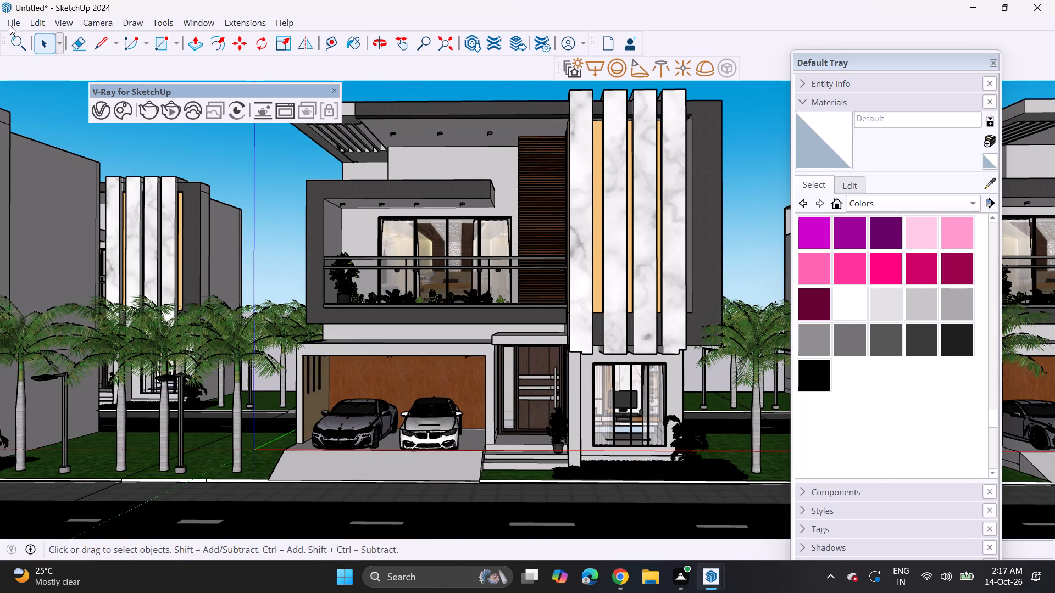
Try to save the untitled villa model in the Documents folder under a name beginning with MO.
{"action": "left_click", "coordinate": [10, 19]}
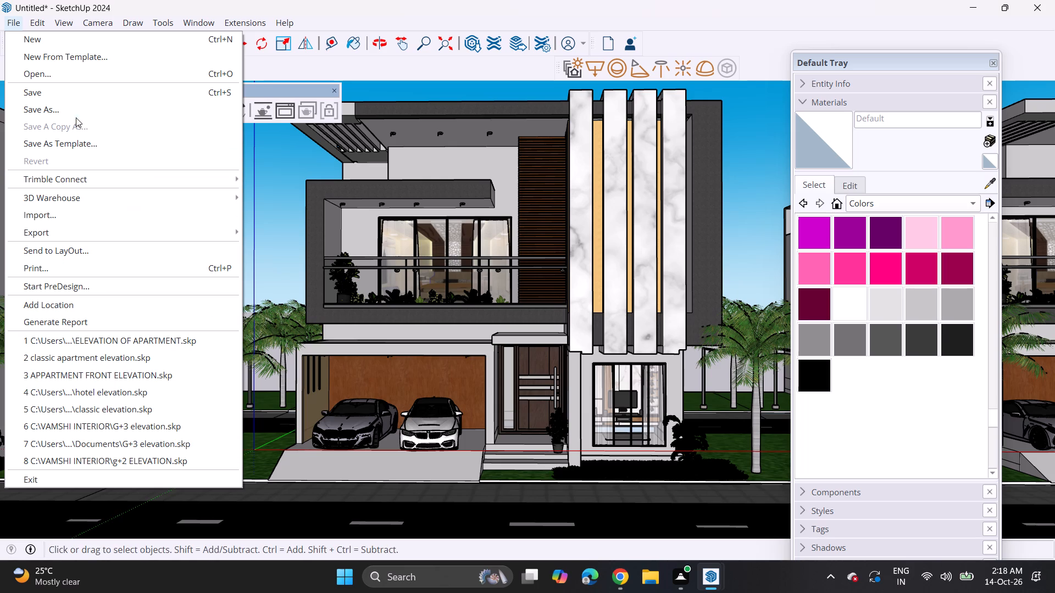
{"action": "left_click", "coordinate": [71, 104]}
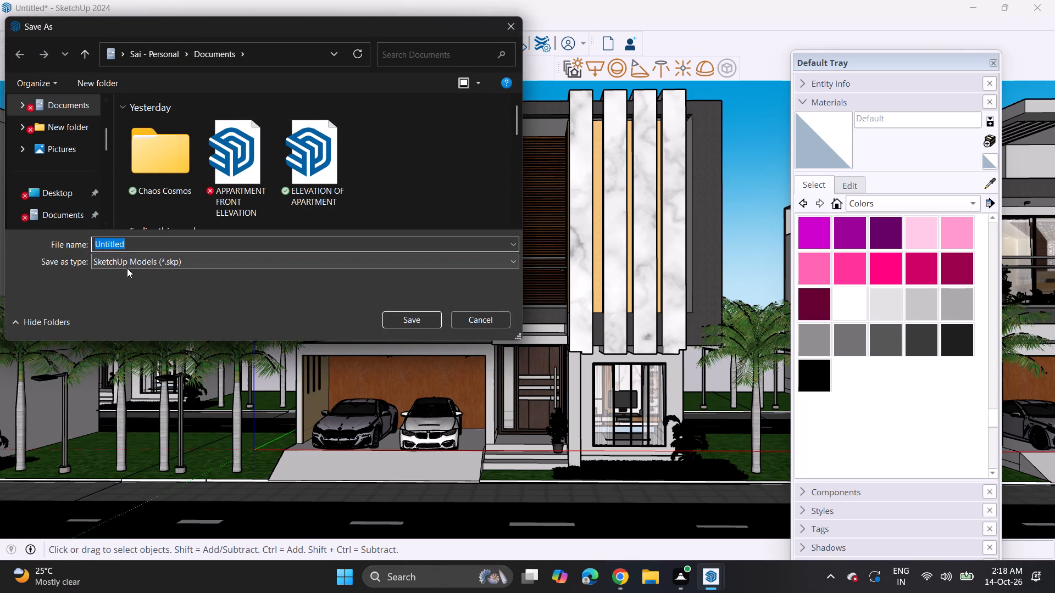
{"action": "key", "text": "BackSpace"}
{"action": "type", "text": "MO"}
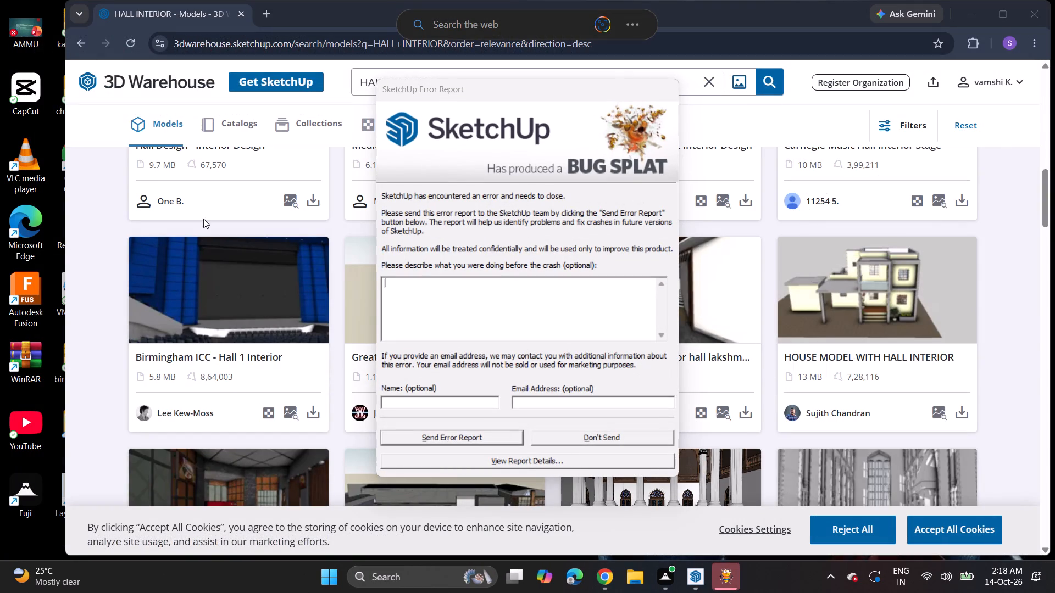
Send the SketchUp error report and close the 3D Warehouse browser window.
{"action": "left_click", "coordinate": [504, 434]}
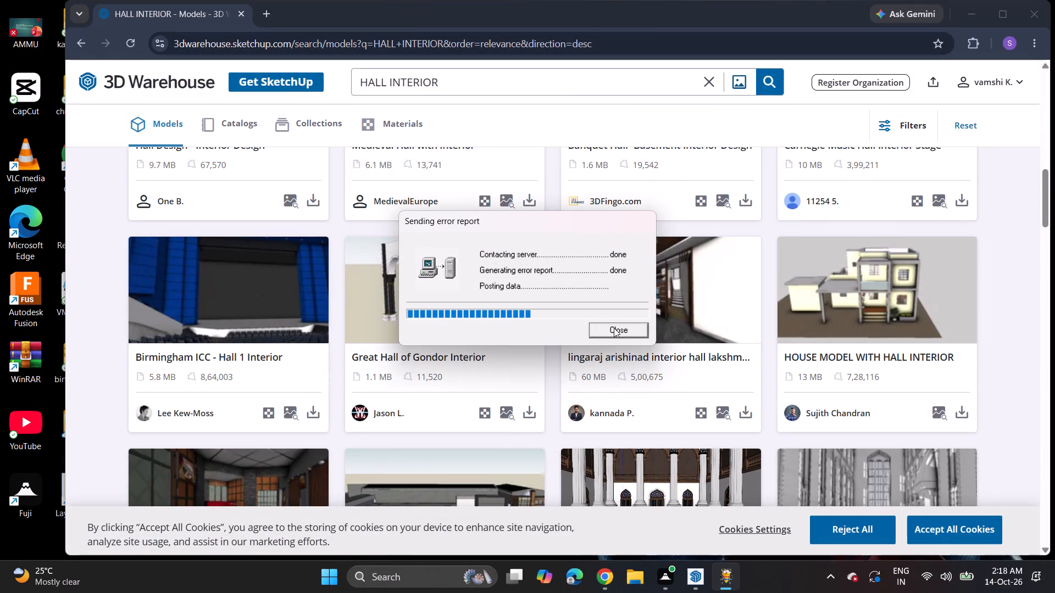
{"action": "left_click", "coordinate": [614, 328]}
{"action": "left_click", "coordinate": [1030, 21]}
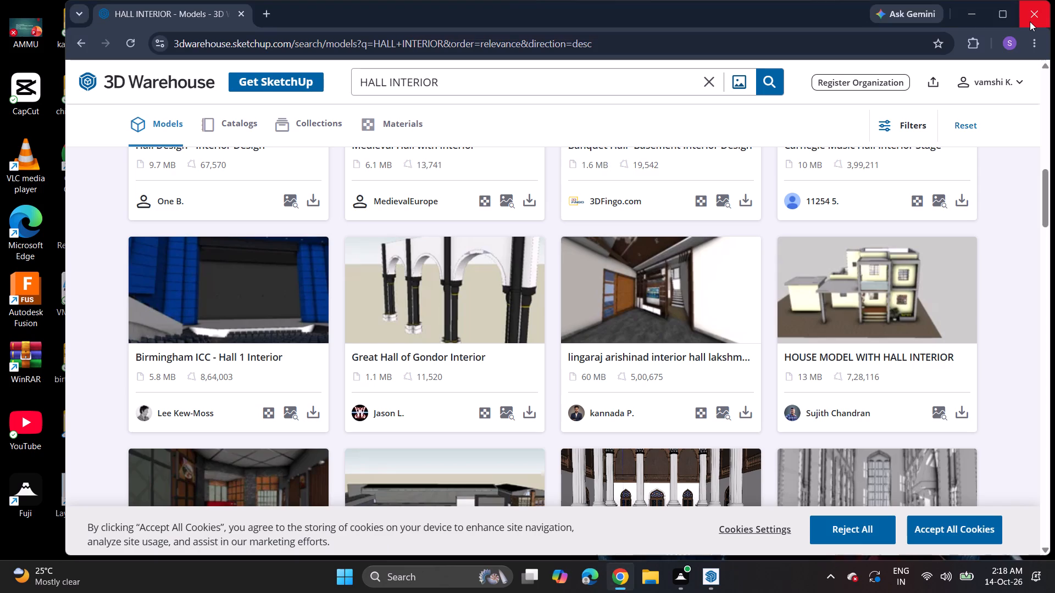
{"action": "double_click", "coordinate": [127, 97]}
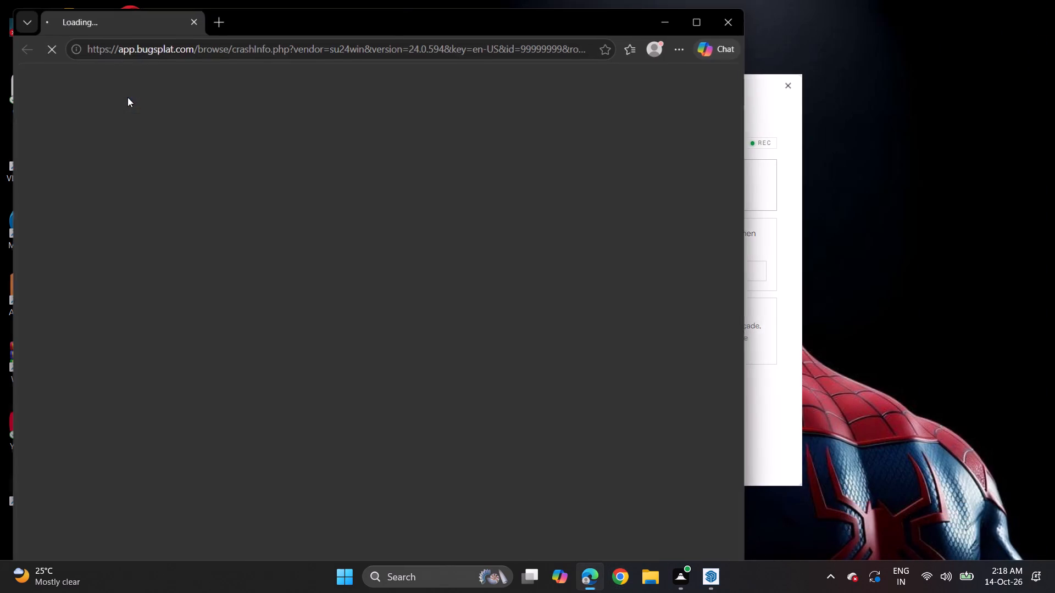
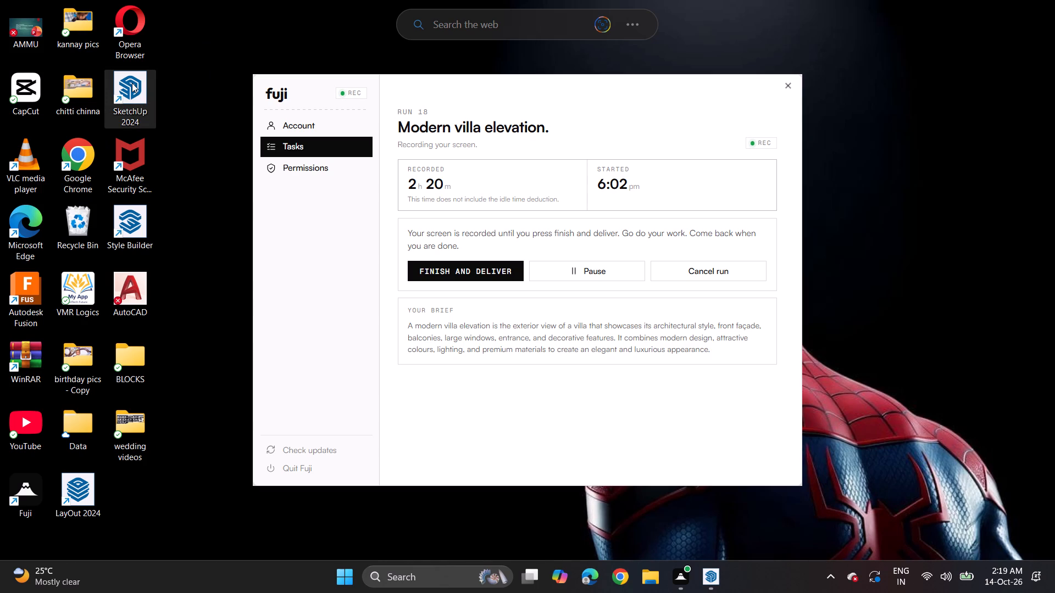
Relaunch SketchUp 2024 and open the most recent recovered Untitled model, last modified 14-Oct-26 at 2:13 AM.
{"action": "double_click", "coordinate": [132, 83]}
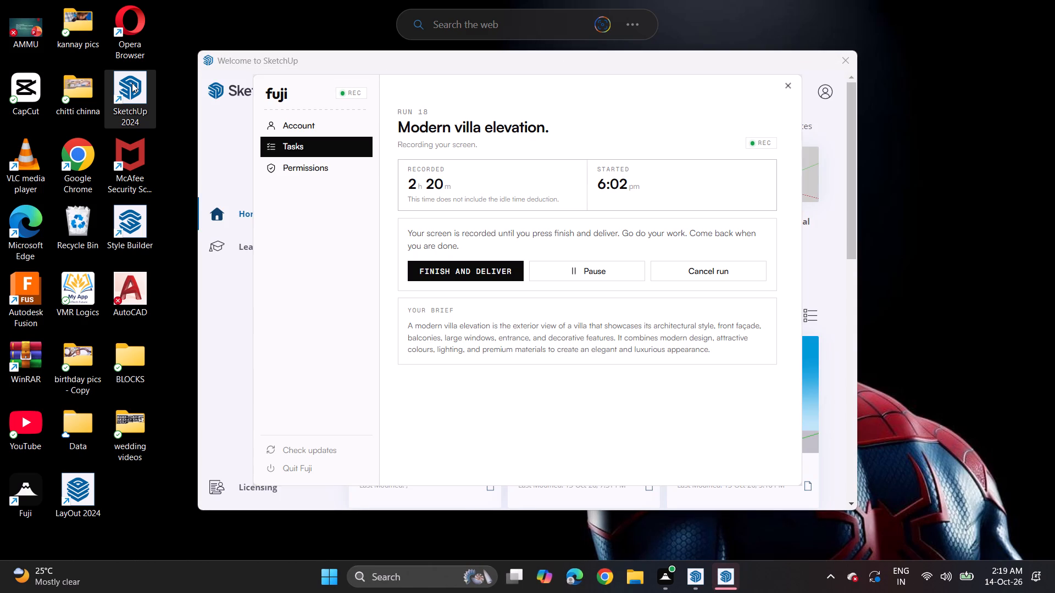
{"action": "left_click", "coordinate": [206, 140]}
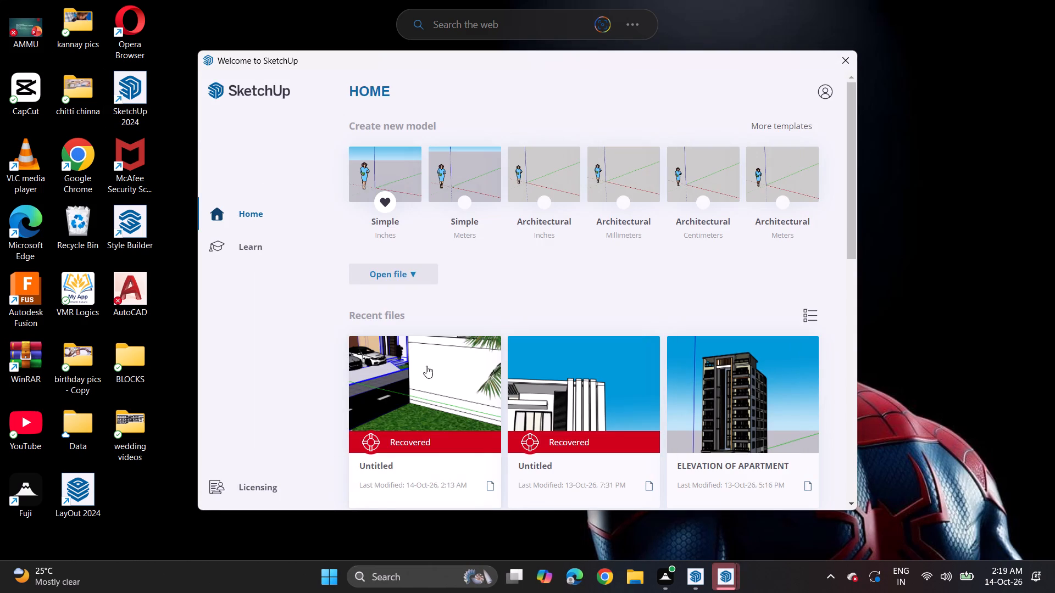
{"action": "left_click", "coordinate": [426, 380]}
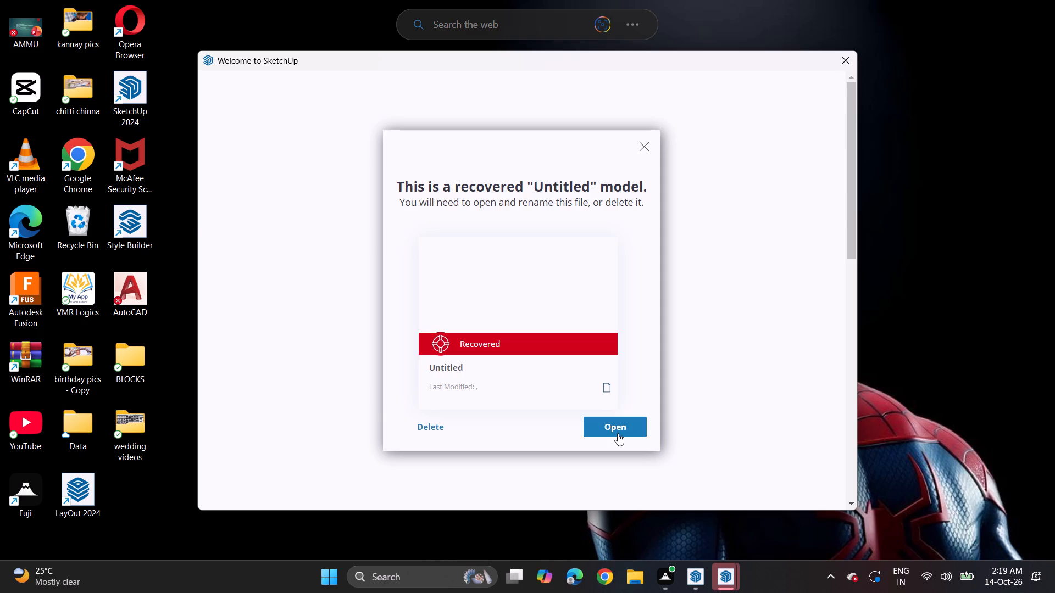
{"action": "left_click", "coordinate": [618, 433]}
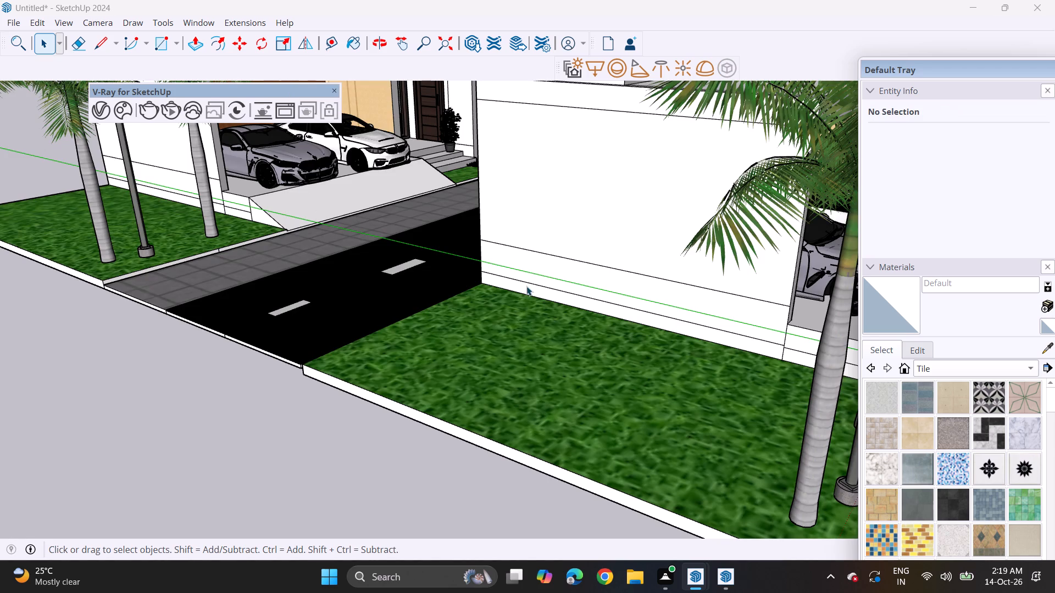
Examine the recovered multi-villa model, checking the first villa's front elevation, garage, palms and road from near and far.
{"action": "middle_click_drag", "start_coordinate": [520, 288], "coordinate": [200, 224]}
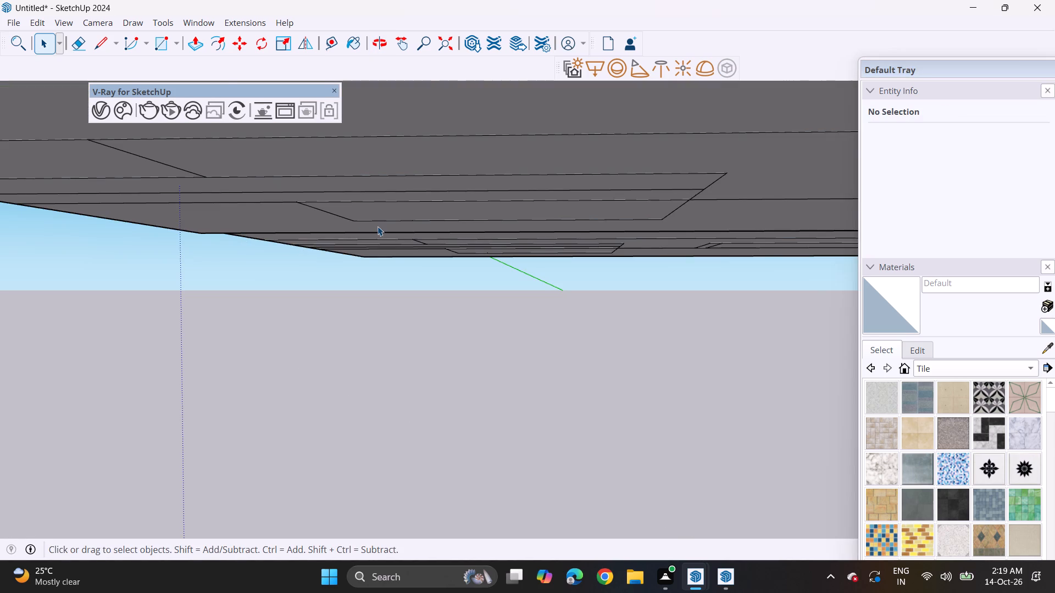
{"action": "scroll", "coordinate": [377, 226], "scroll_direction": "down", "scroll_amount": 12}
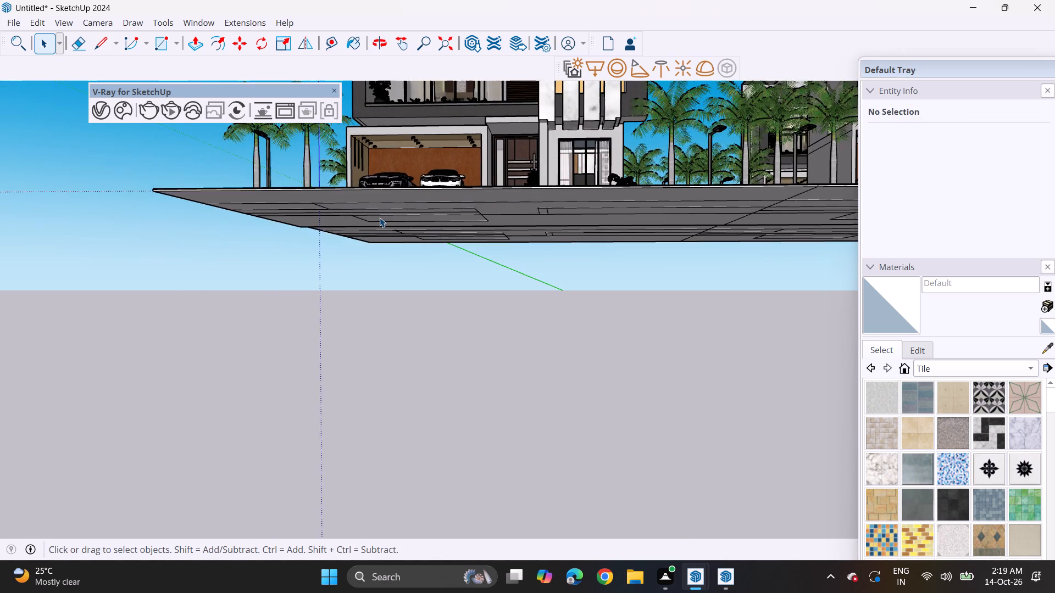
{"action": "scroll", "coordinate": [380, 217], "scroll_direction": "down", "scroll_amount": 10}
{"action": "middle_click_drag", "start_coordinate": [392, 167], "coordinate": [408, 197]}
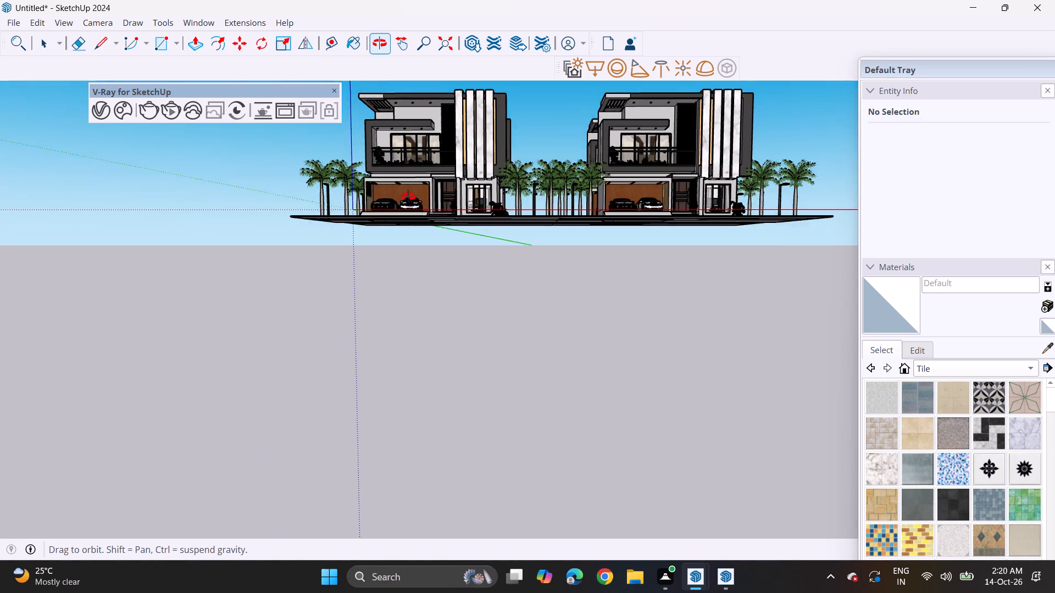
{"action": "middle_click_drag", "start_coordinate": [408, 197], "coordinate": [418, 219]}
{"action": "scroll", "coordinate": [403, 188], "scroll_direction": "up", "scroll_amount": 5}
{"action": "middle_click_drag", "start_coordinate": [406, 180], "coordinate": [401, 286]}
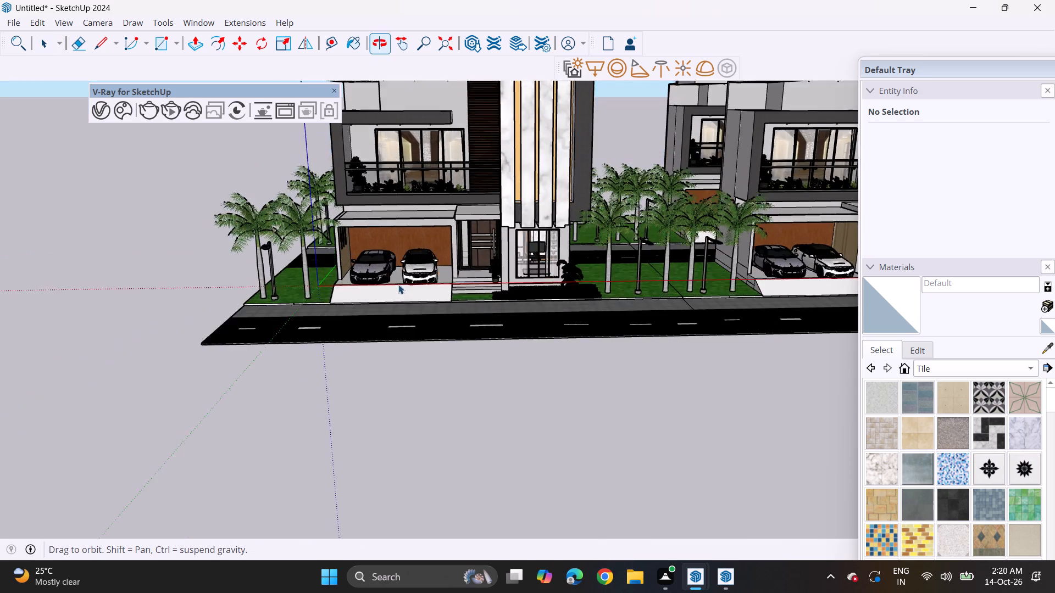
{"action": "middle_click_drag", "start_coordinate": [408, 278], "coordinate": [408, 270]}
{"action": "scroll", "coordinate": [408, 278], "scroll_direction": "up", "scroll_amount": 2}
{"action": "middle_click_drag", "start_coordinate": [407, 264], "coordinate": [401, 225]}
{"action": "scroll", "coordinate": [415, 242], "scroll_direction": "up", "scroll_amount": 2}
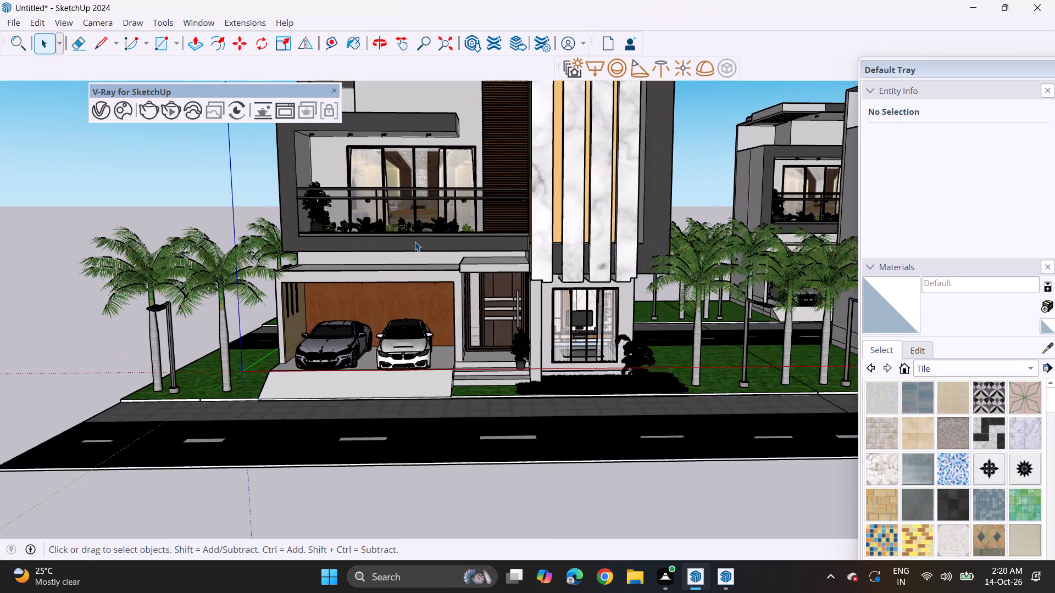
{"action": "middle_click_drag", "start_coordinate": [417, 245], "coordinate": [431, 300], "text": "shift"}
{"action": "middle_click_drag", "start_coordinate": [424, 309], "coordinate": [404, 273]}
{"action": "scroll", "coordinate": [419, 306], "scroll_direction": "up", "scroll_amount": 1}
{"action": "scroll", "coordinate": [404, 273], "scroll_direction": "down", "scroll_amount": 4}
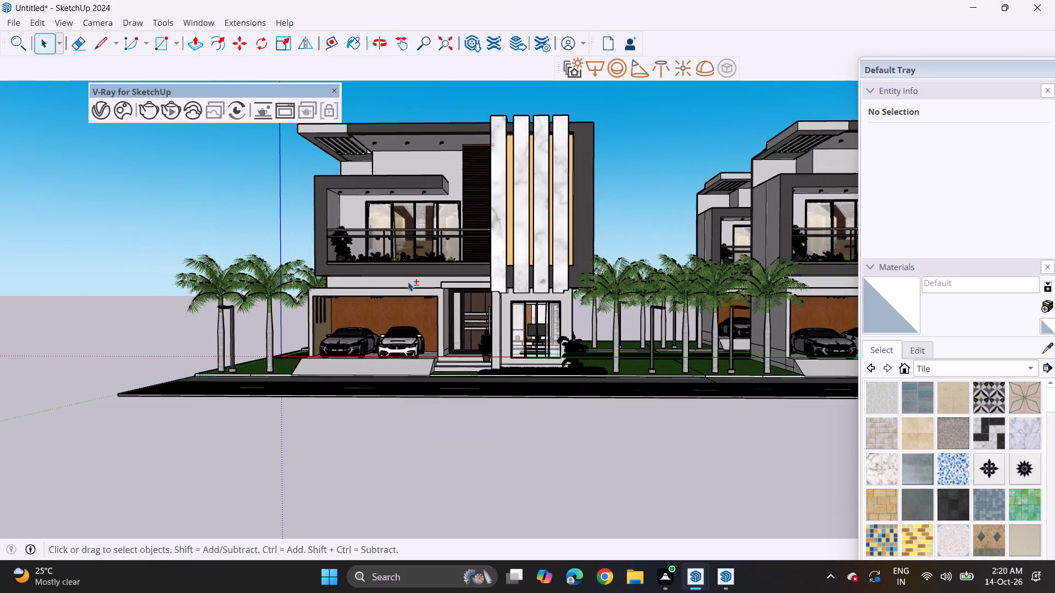
Frame the neighbouring copied villa's front elevation and export it as a PNG 2D graphic named MODERN VILLA ELEVATION in Downloads.
{"action": "middle_click_drag", "start_coordinate": [419, 303], "coordinate": [434, 344], "text": "shift"}
{"action": "middle_click_drag", "start_coordinate": [442, 323], "coordinate": [312, 336], "text": "shift"}
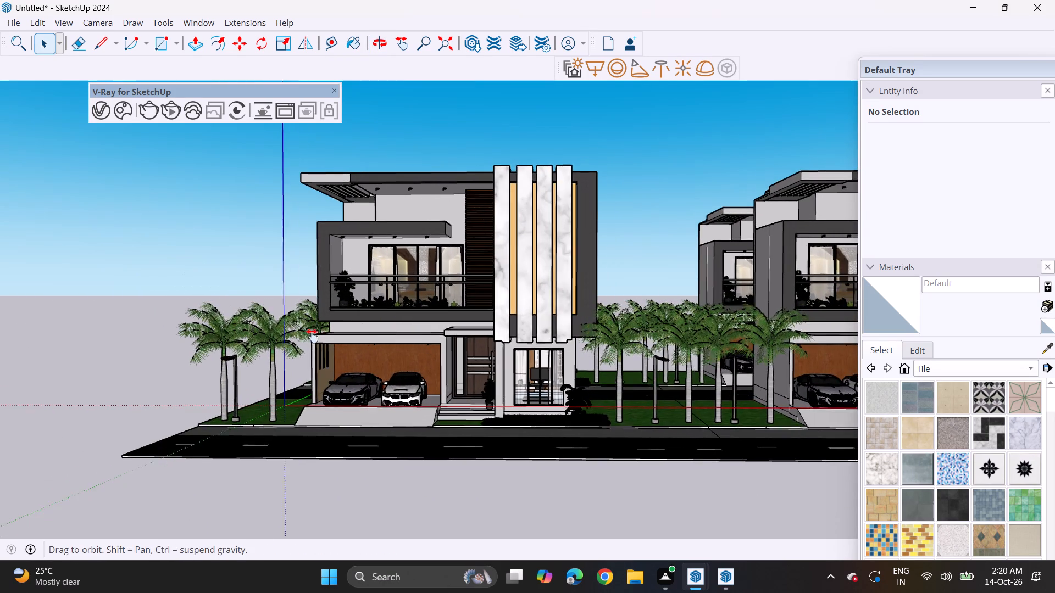
{"action": "middle_click_drag", "start_coordinate": [312, 336], "coordinate": [201, 337], "text": "shift"}
{"action": "middle_click_drag", "start_coordinate": [591, 309], "coordinate": [481, 322]}
{"action": "scroll", "coordinate": [480, 322], "scroll_direction": "up", "scroll_amount": 2}
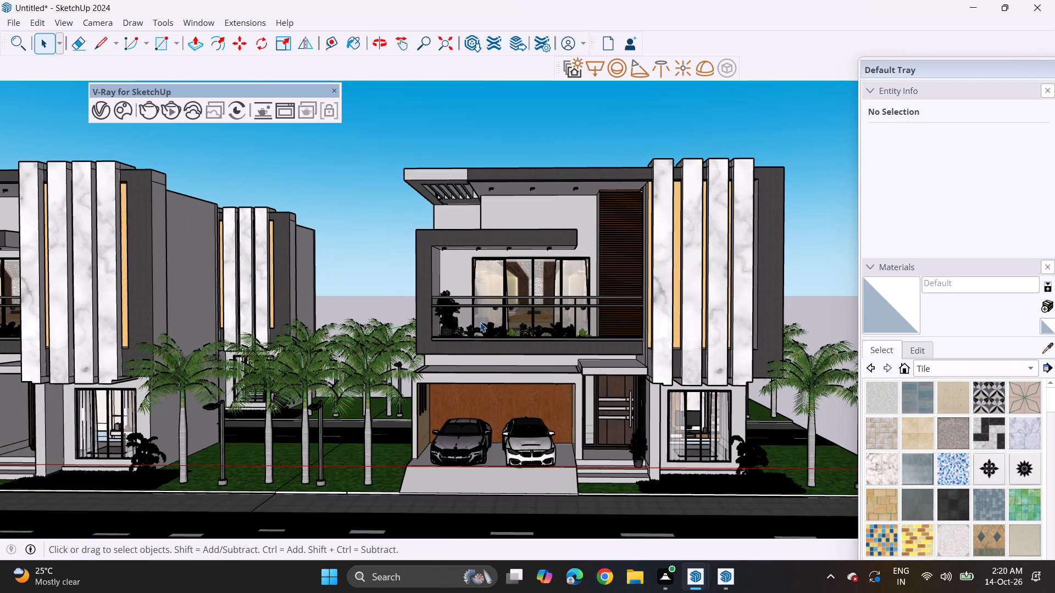
{"action": "middle_click", "coordinate": [503, 334]}
{"action": "scroll", "coordinate": [503, 334], "scroll_direction": "up", "scroll_amount": 1}
{"action": "middle_click_drag", "start_coordinate": [505, 339], "coordinate": [454, 326]}
{"action": "scroll", "coordinate": [456, 329], "scroll_direction": "up", "scroll_amount": 1}
{"action": "middle_click_drag", "start_coordinate": [457, 331], "coordinate": [415, 330], "text": "shift"}
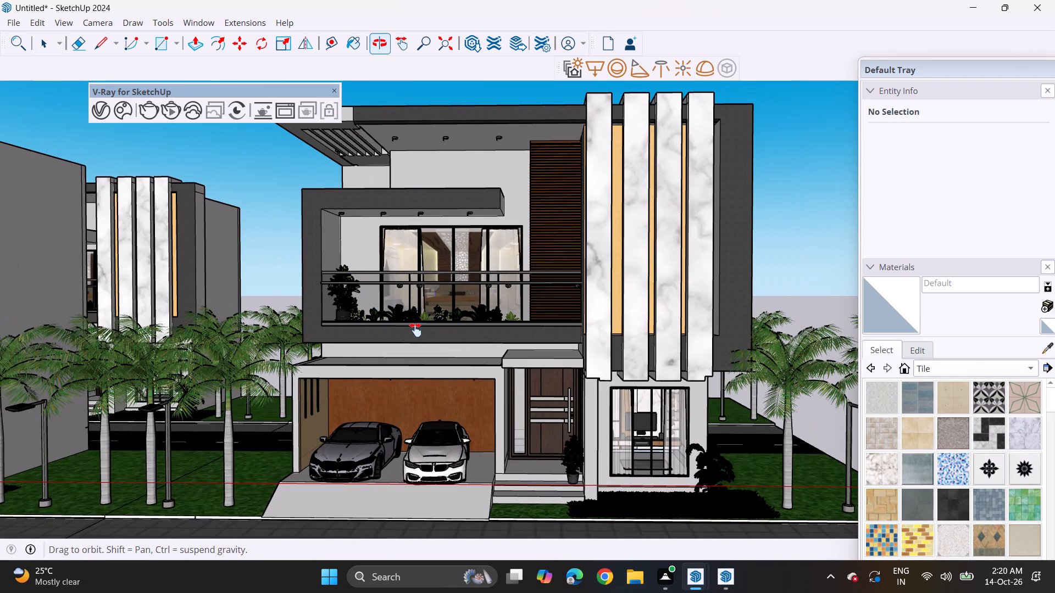
{"action": "middle_click_drag", "start_coordinate": [415, 330], "coordinate": [418, 332], "text": "shift"}
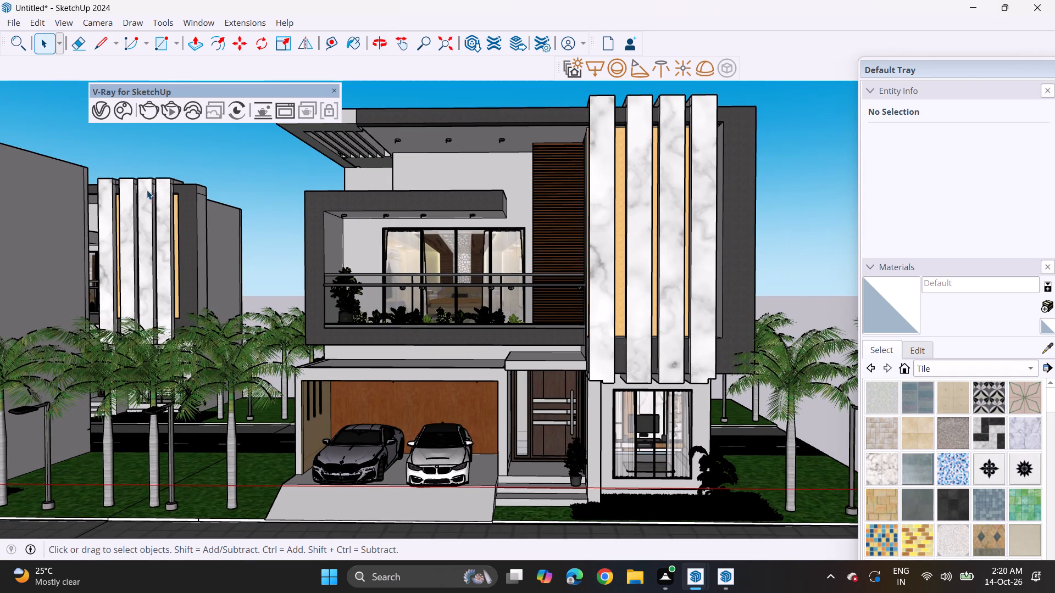
{"action": "left_click", "coordinate": [16, 24]}
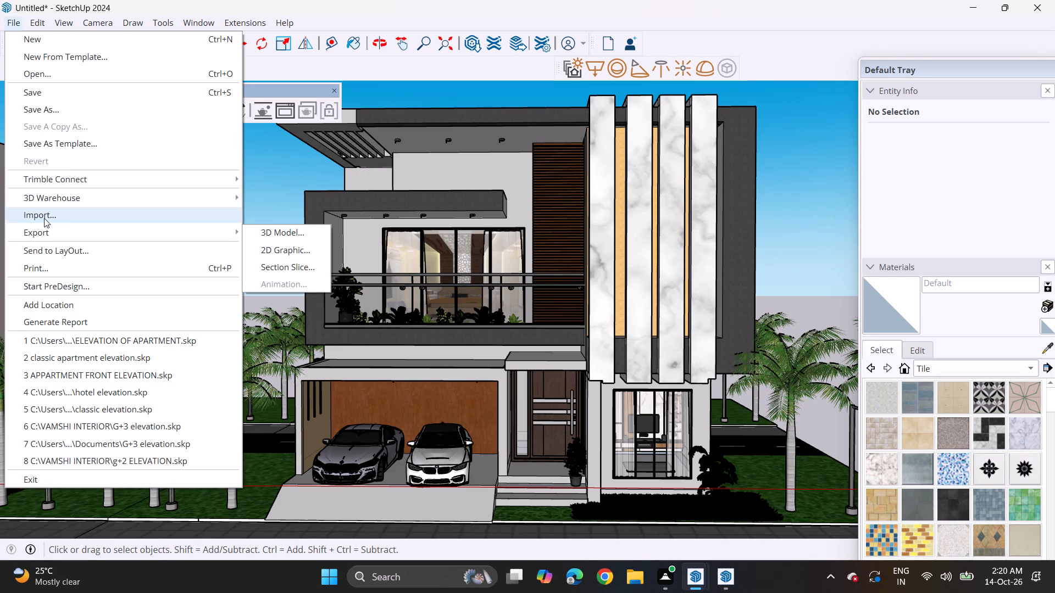
{"action": "left_click", "coordinate": [310, 251]}
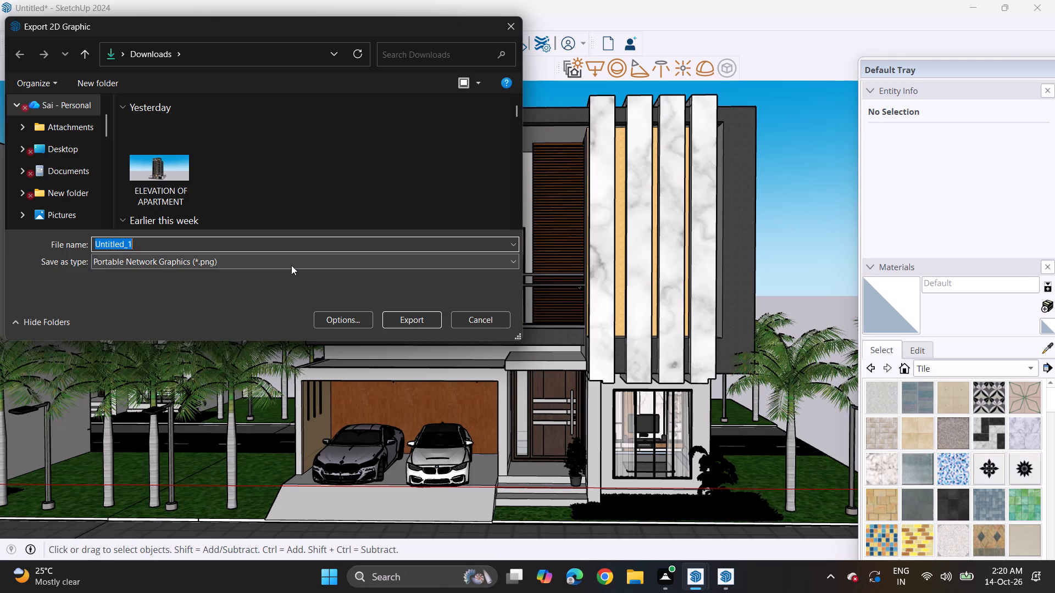
{"action": "key", "text": "BackSpace"}
{"action": "type", "text": "MODERN"}
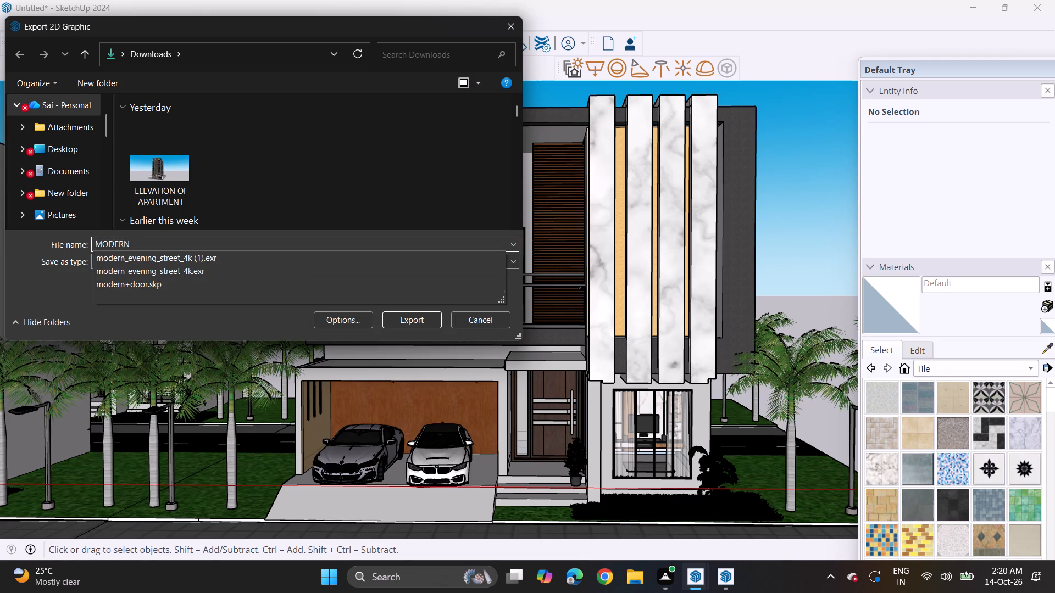
{"action": "key", "text": "space"}
{"action": "type", "text": "VILLA"}
{"action": "key", "text": "space"}
{"action": "type", "text": "ELEVATION"}
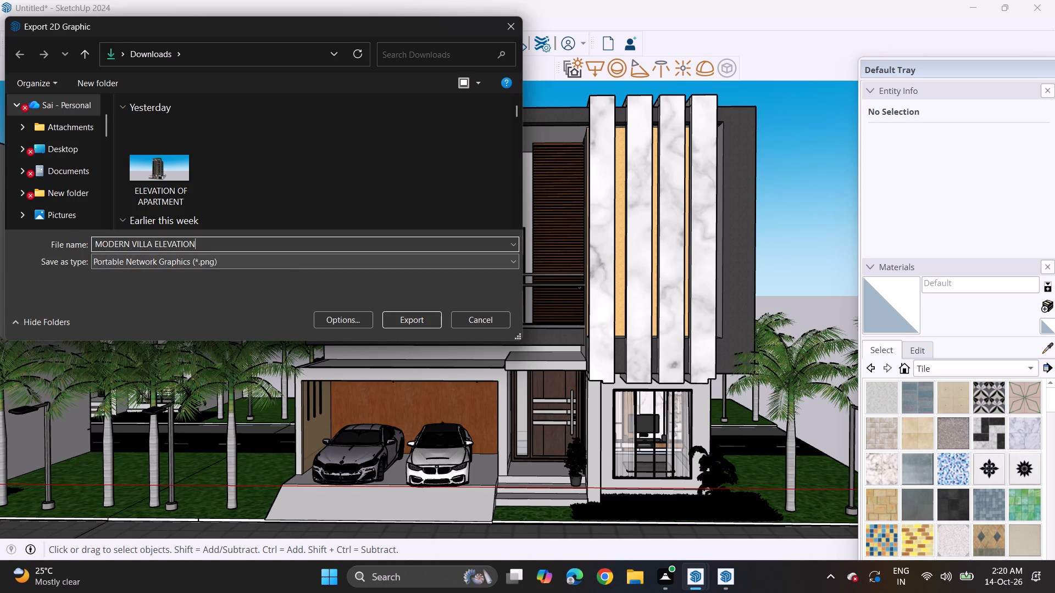
{"action": "left_click", "coordinate": [423, 319]}
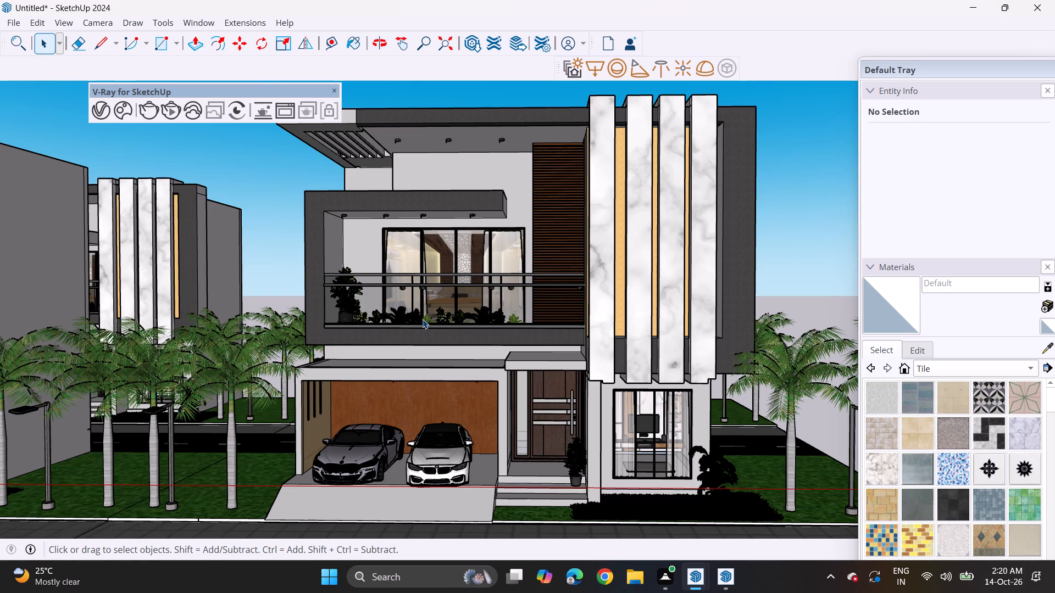
Save the recovered model in the Documents folder as a SketchUp file named MODERN VILLA ELEVATION.
{"action": "left_click", "coordinate": [12, 23]}
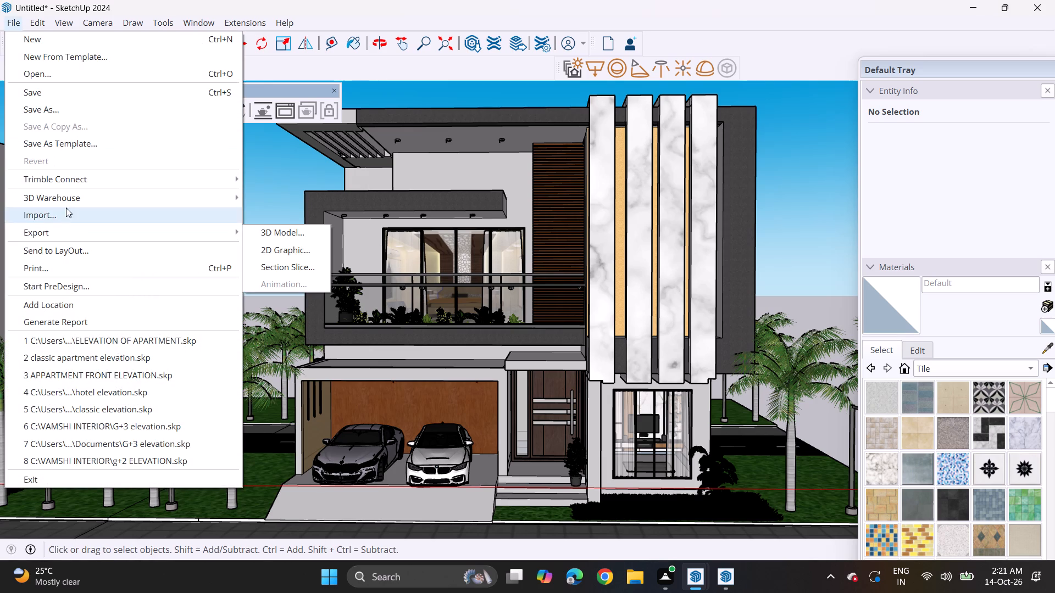
{"action": "left_click", "coordinate": [67, 117]}
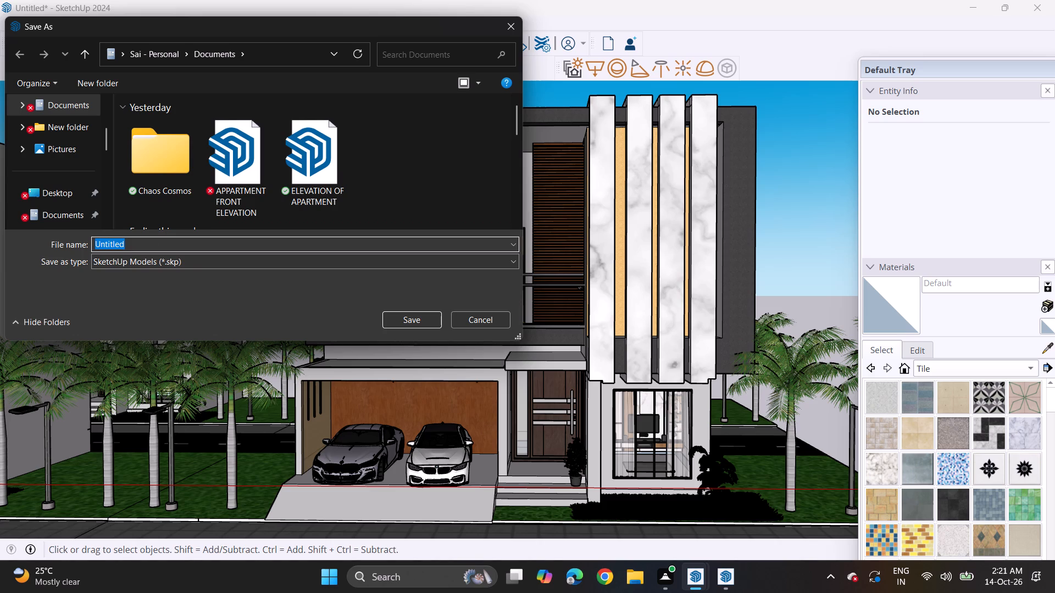
{"action": "key", "text": "BackSpace"}
{"action": "type", "text": "MODERN"}
{"action": "key", "text": "space"}
{"action": "type", "text": "VILLA E"}
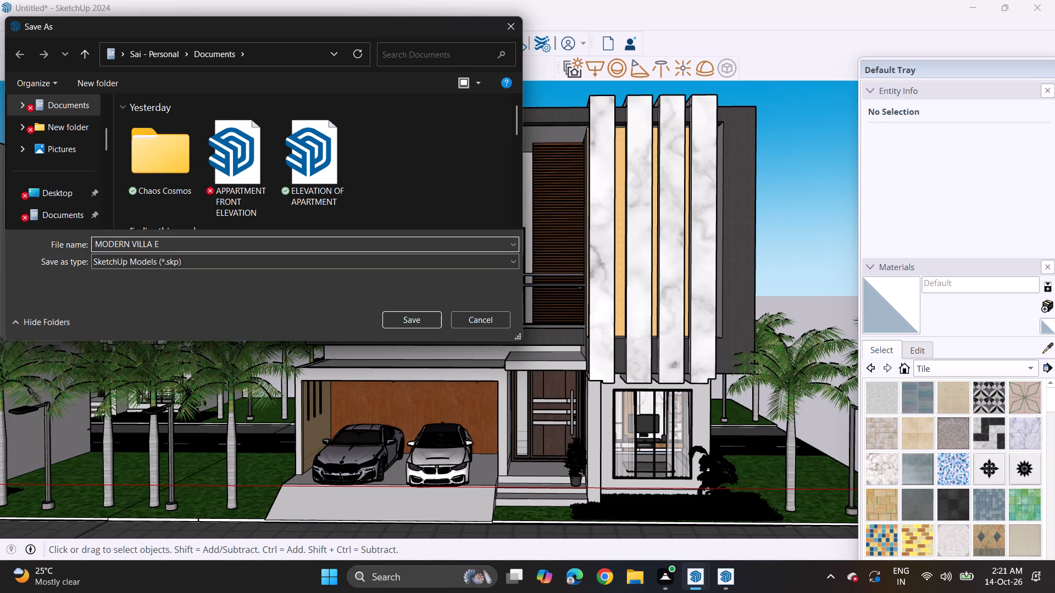
{"action": "type", "text": "LEVATION"}
{"action": "left_click", "coordinate": [413, 322]}
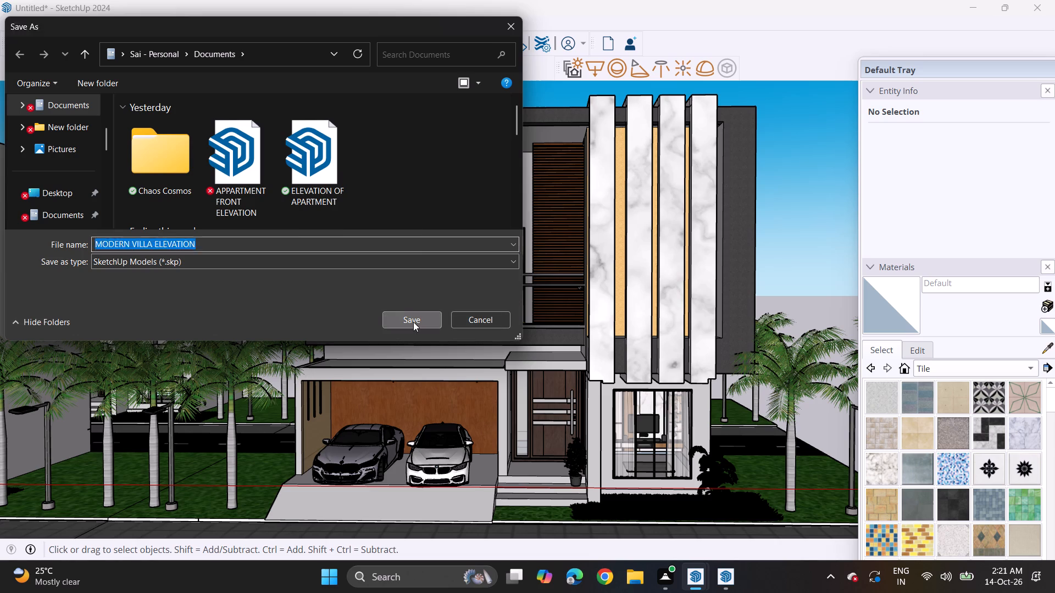